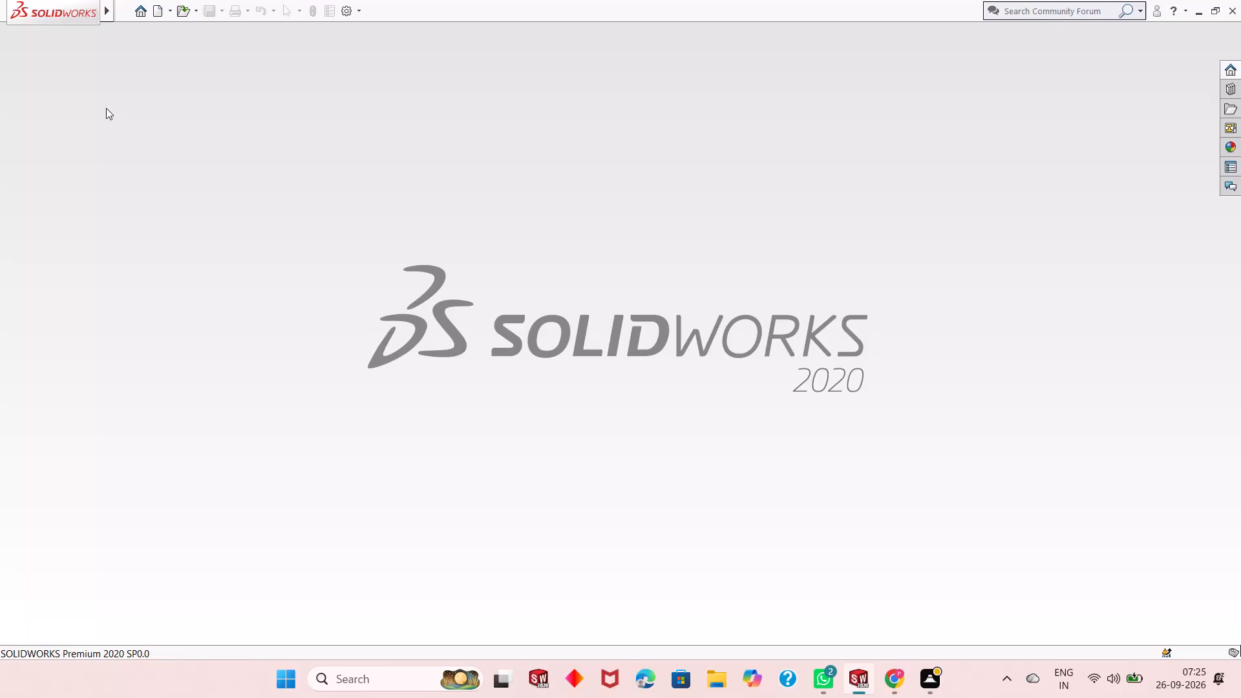
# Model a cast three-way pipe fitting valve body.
# Create a new part document.
pyautogui.click(161, 12)
pyautogui.doubleClick(331, 348)
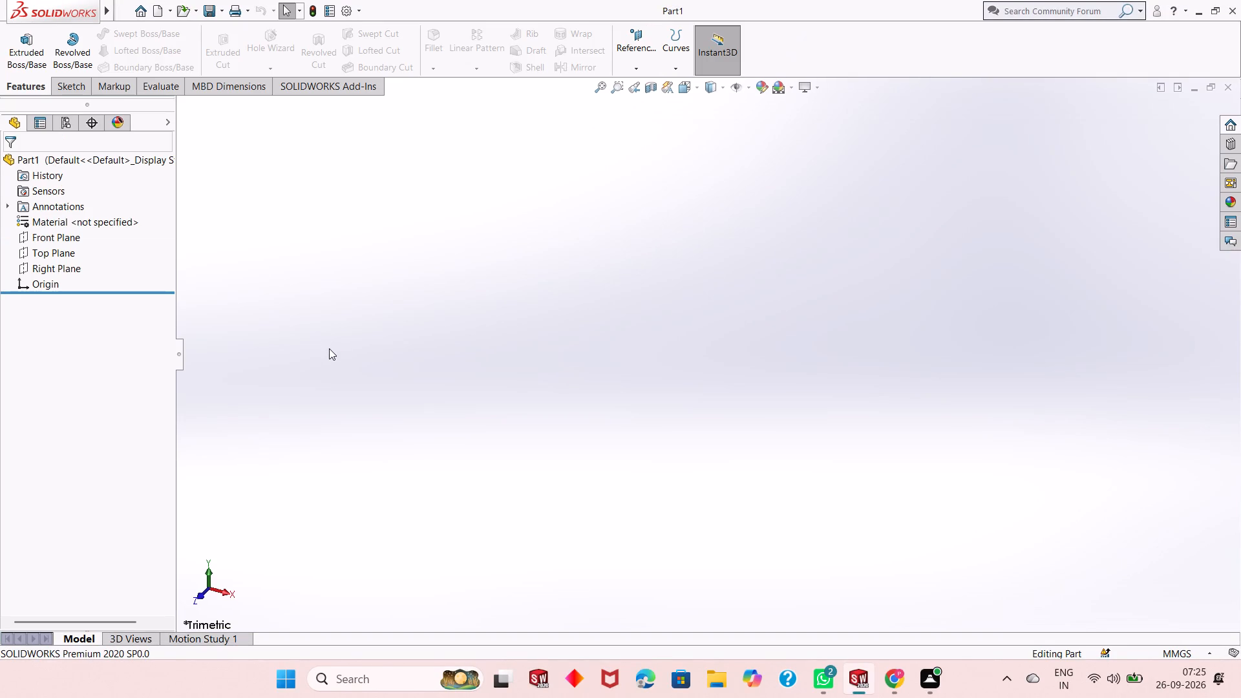
# Sketch a circle about 67 mm in diameter on the Top Plane, centred on the origin.
pyautogui.click(67, 254)
pyautogui.click(83, 240)
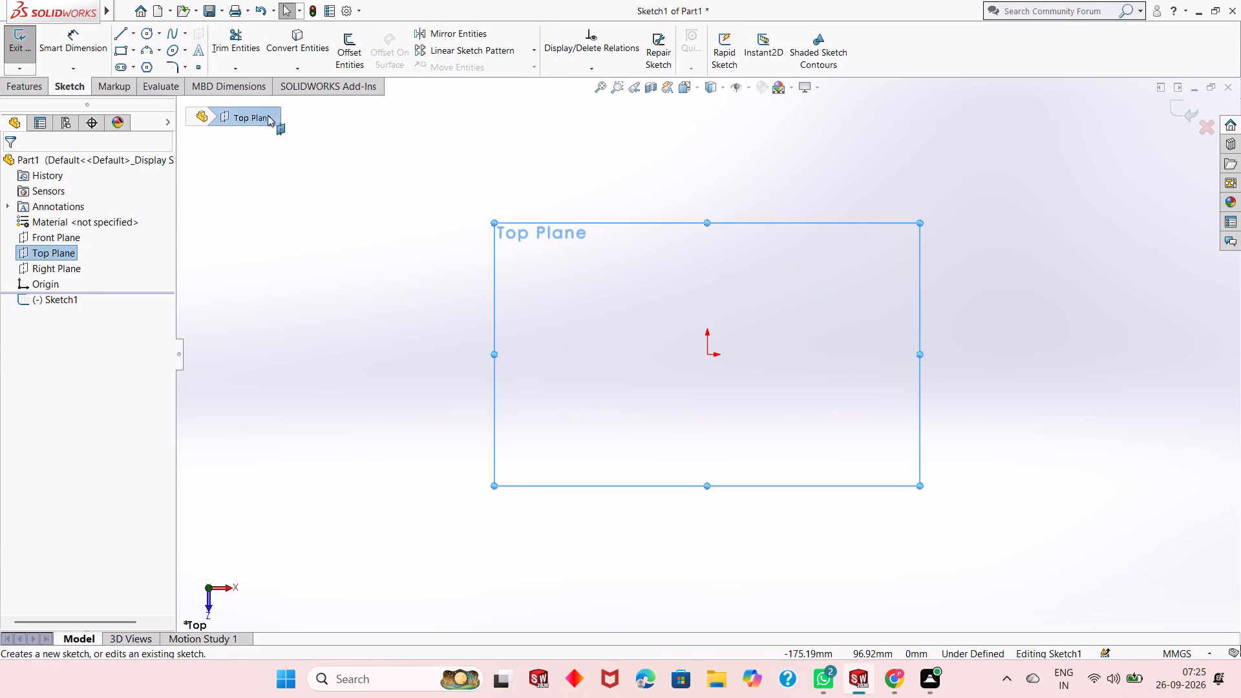
pyautogui.click(151, 33)
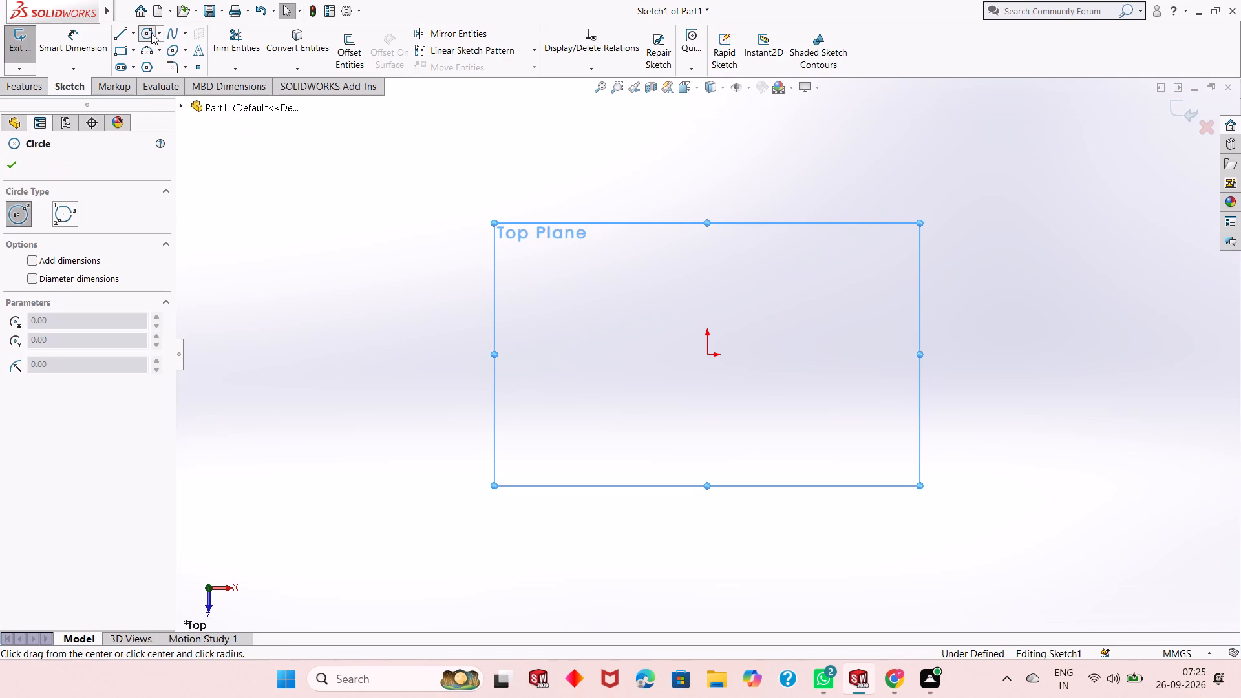
pyautogui.click(705, 356)
pyautogui.click(772, 307)
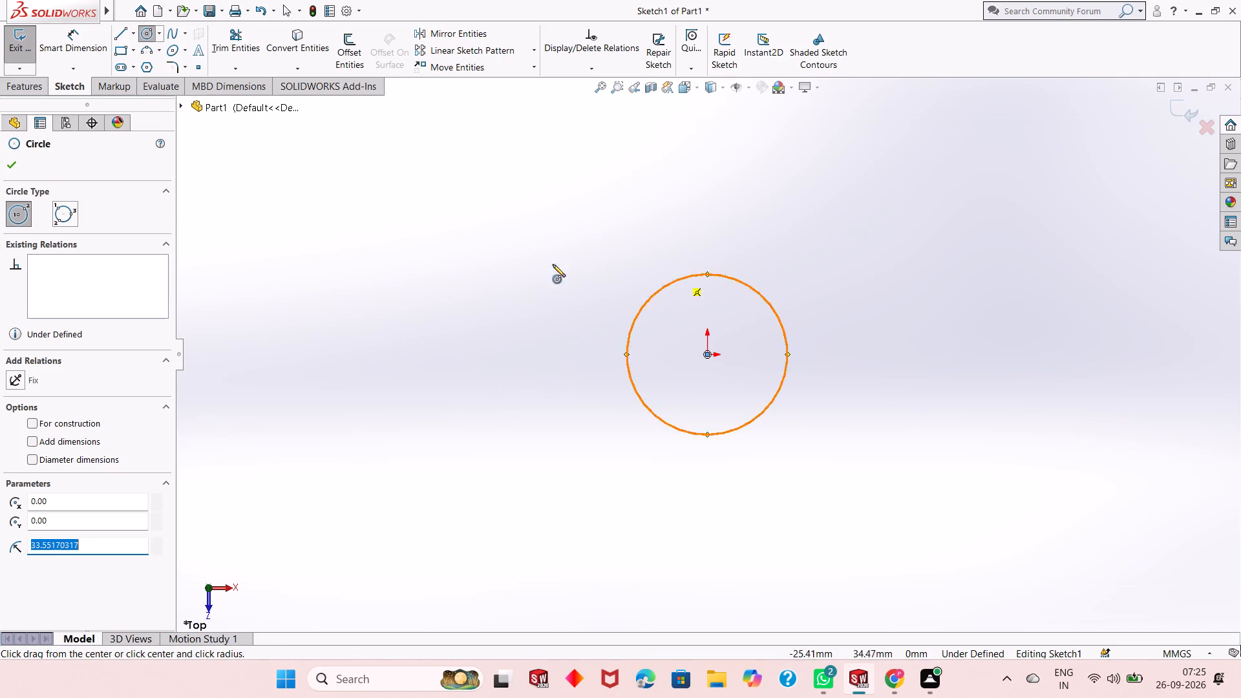
pyautogui.rightClick(266, 253)
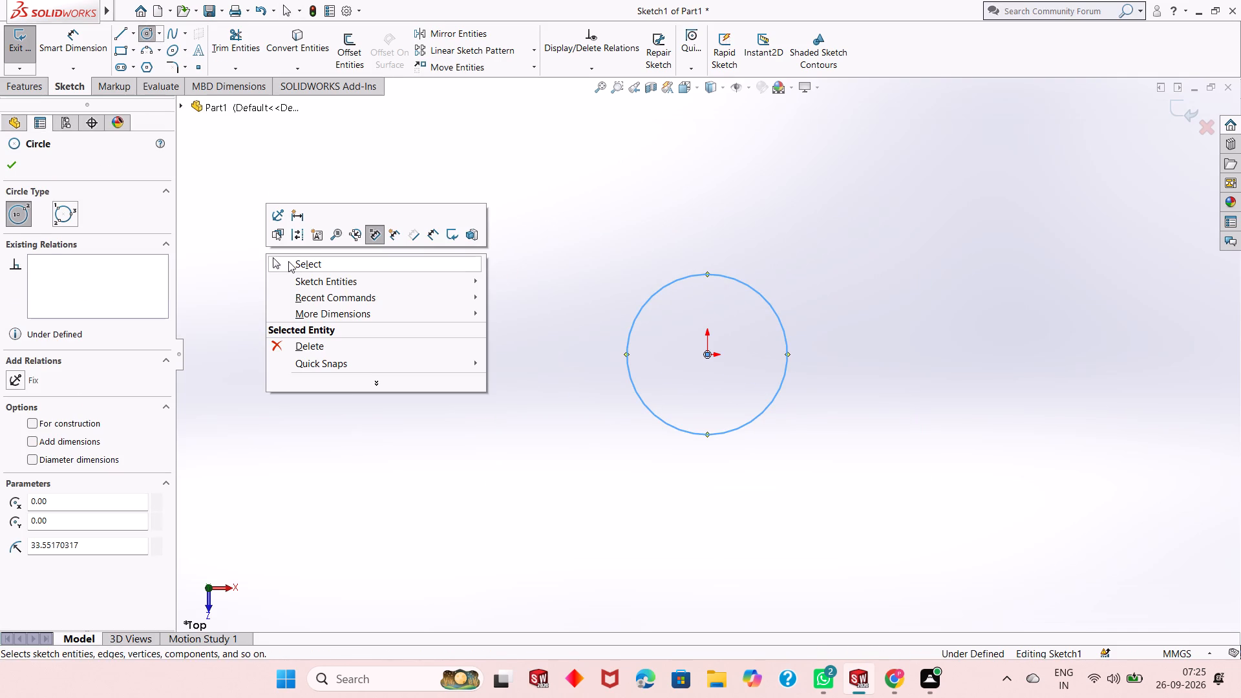
pyautogui.click(288, 261)
# Dimension the circle's diameter and set it to 100 mm.
pyautogui.click(87, 43)
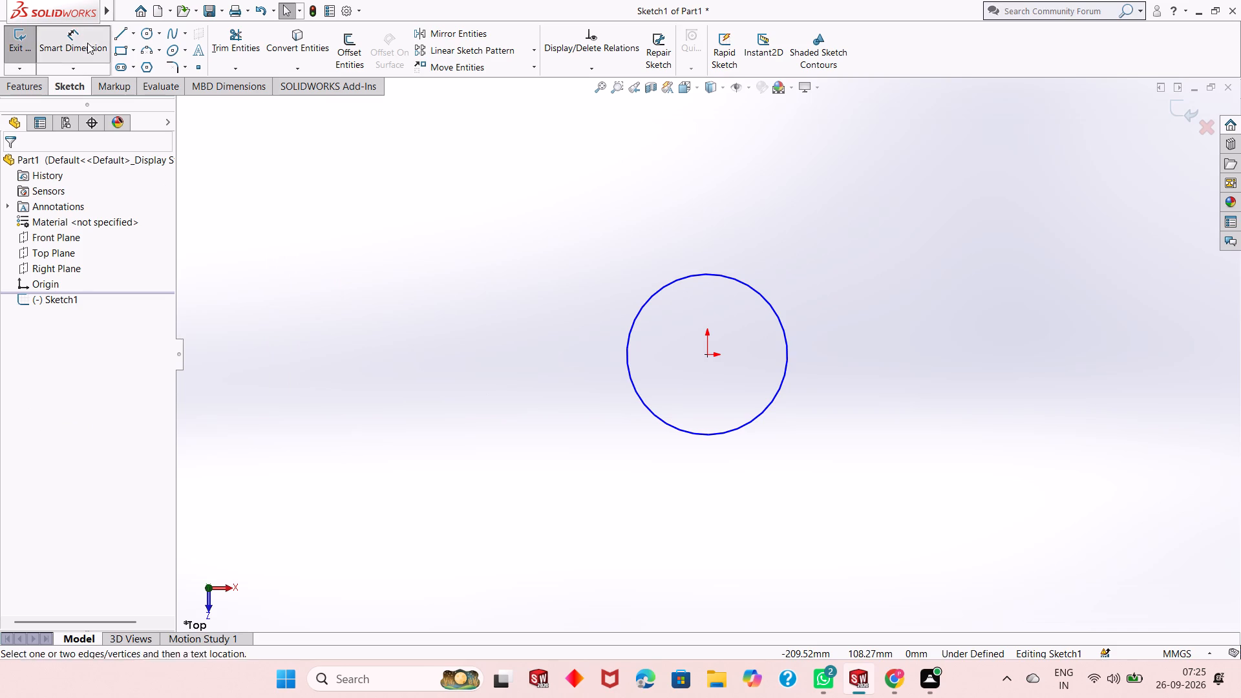
pyautogui.click(660, 416)
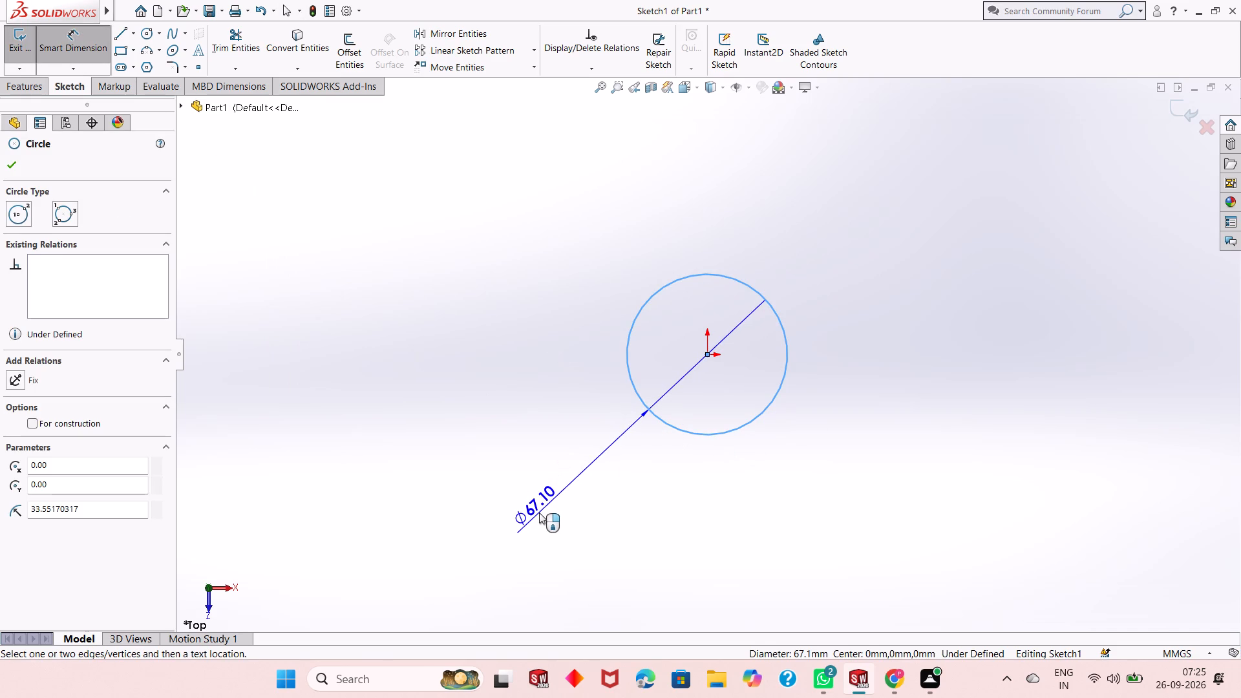
pyautogui.click(539, 513)
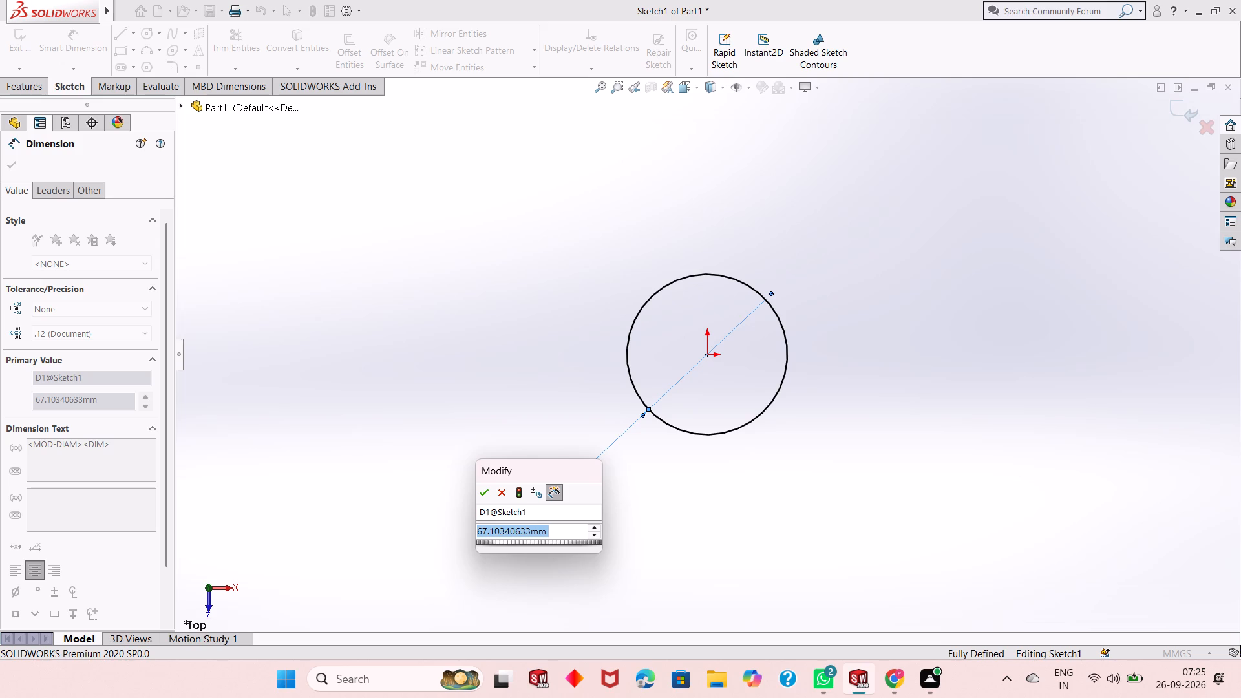
pyautogui.write('100')
pyautogui.press('Return')
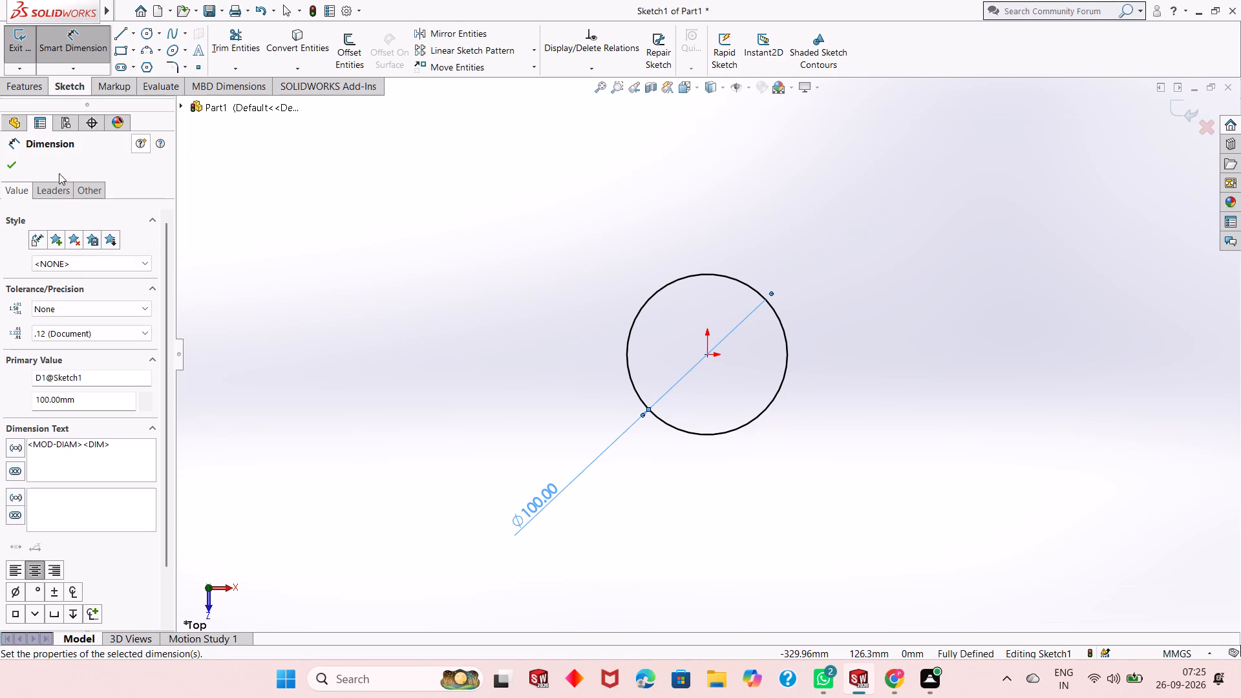
pyautogui.click(12, 165)
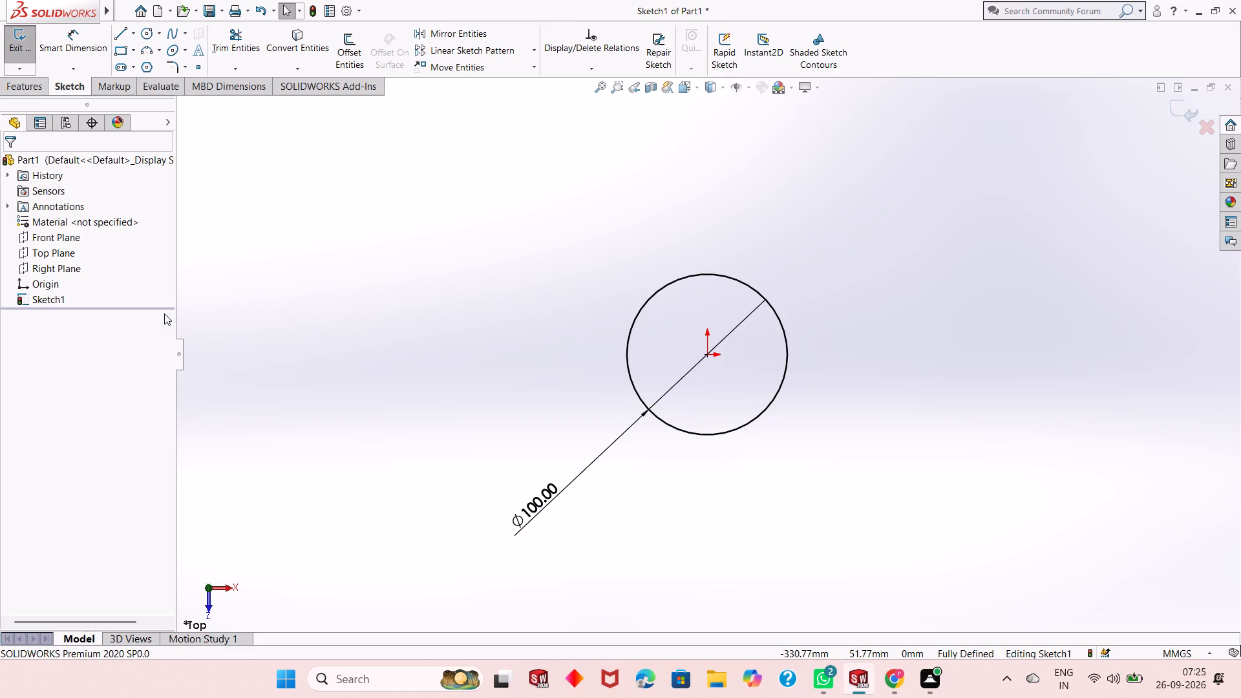
# Extrude the circle as a solid boss with a blind depth of 10 mm.
pyautogui.click(37, 91)
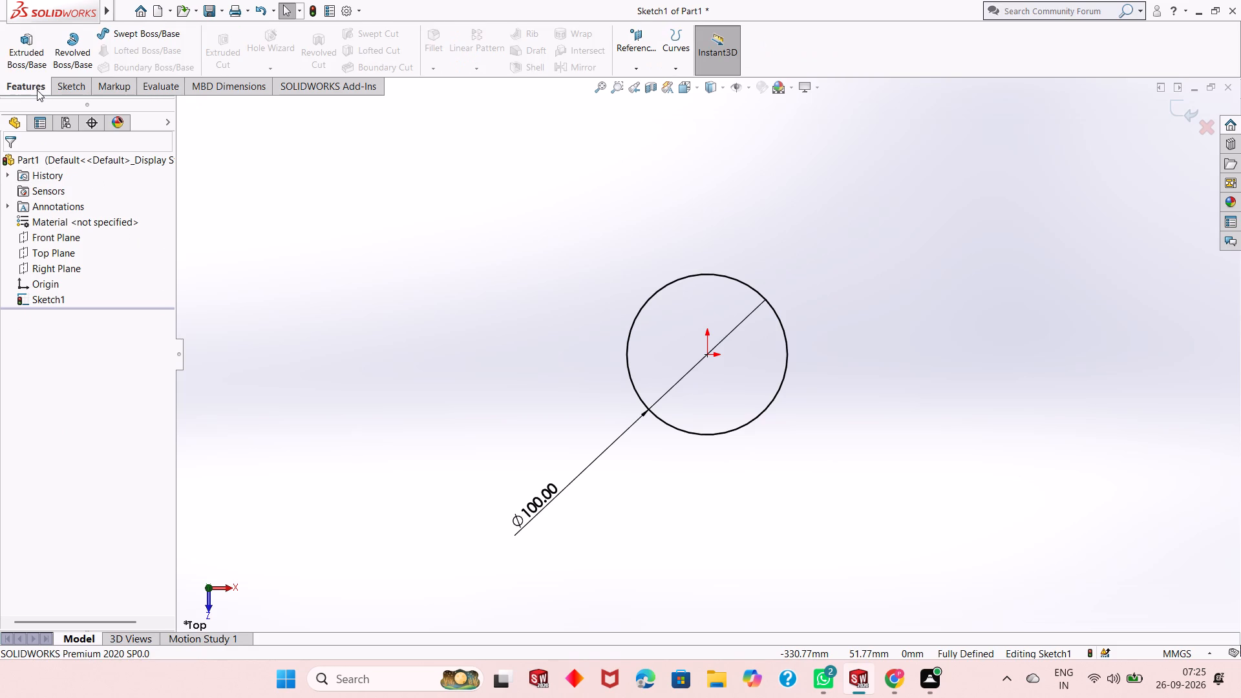
pyautogui.click(27, 61)
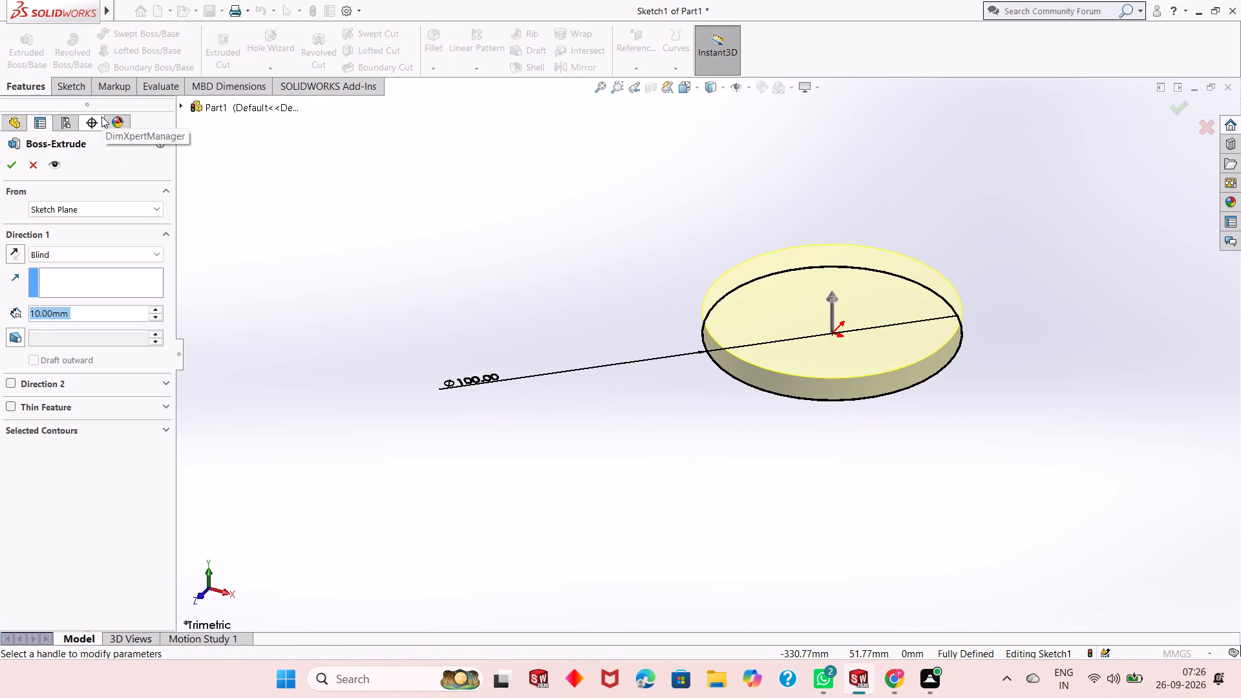
pyautogui.click(8, 169)
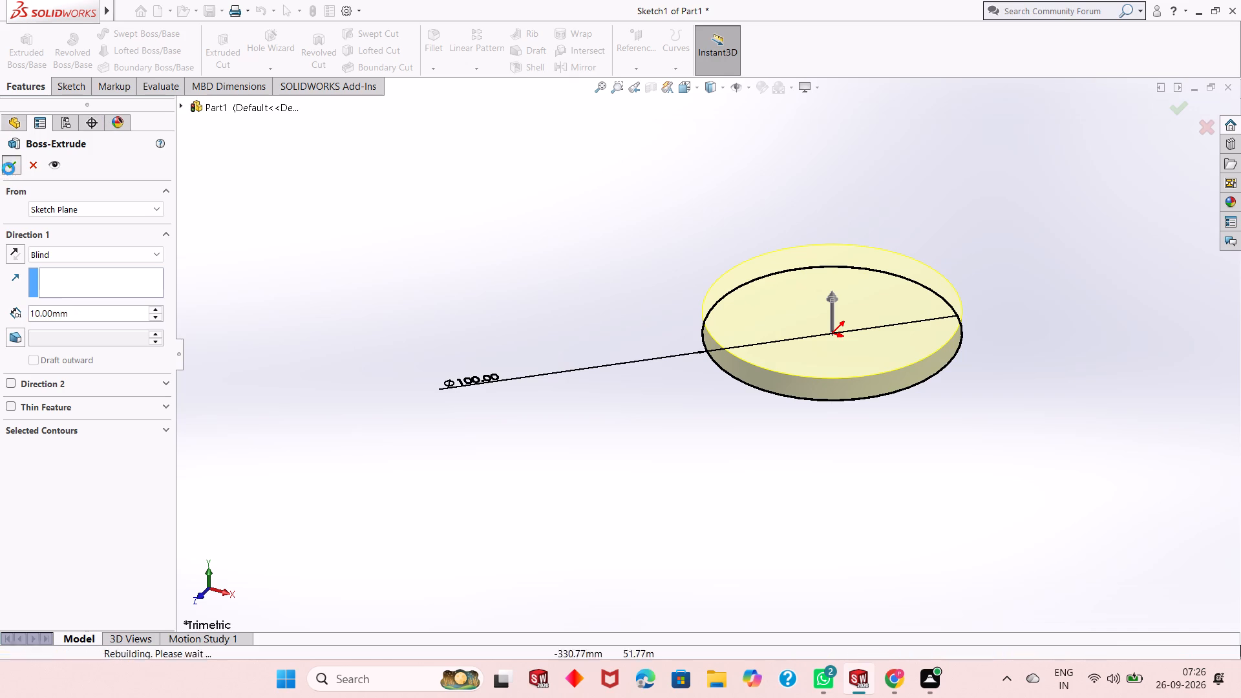
# Open a new sketch on the disc's top face, viewed face-on.
pyautogui.scroll(3, 255, 338)
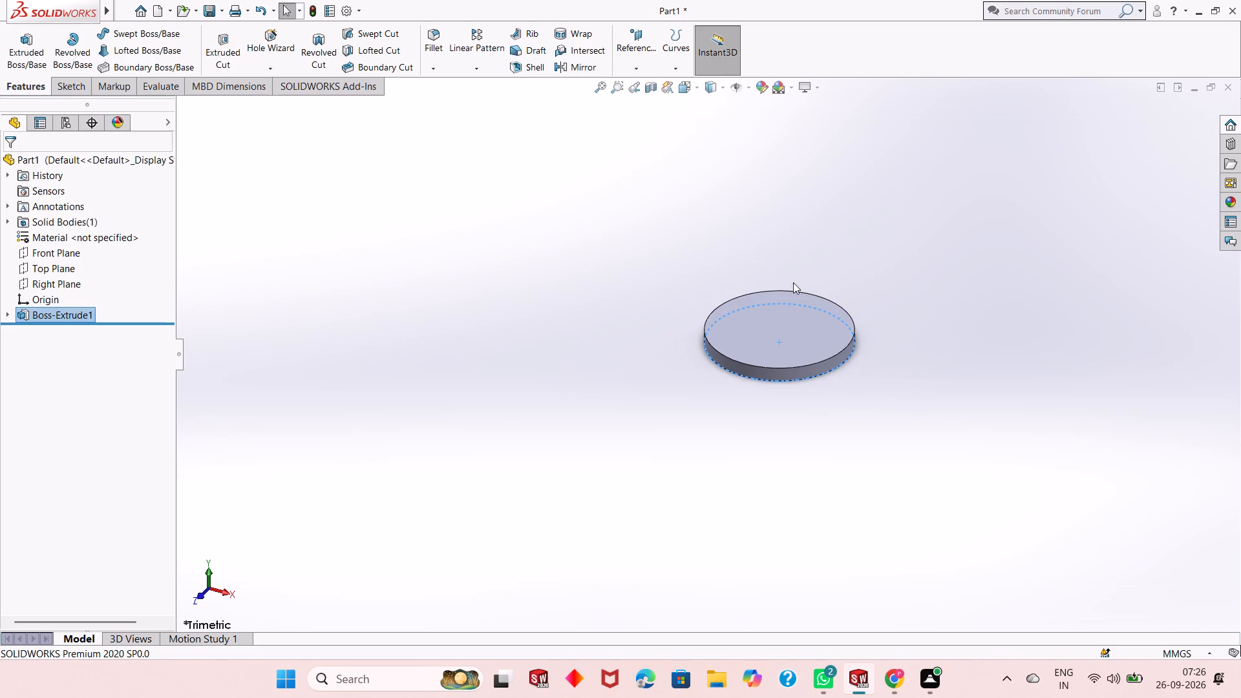
pyautogui.scroll(-2, 895, 270)
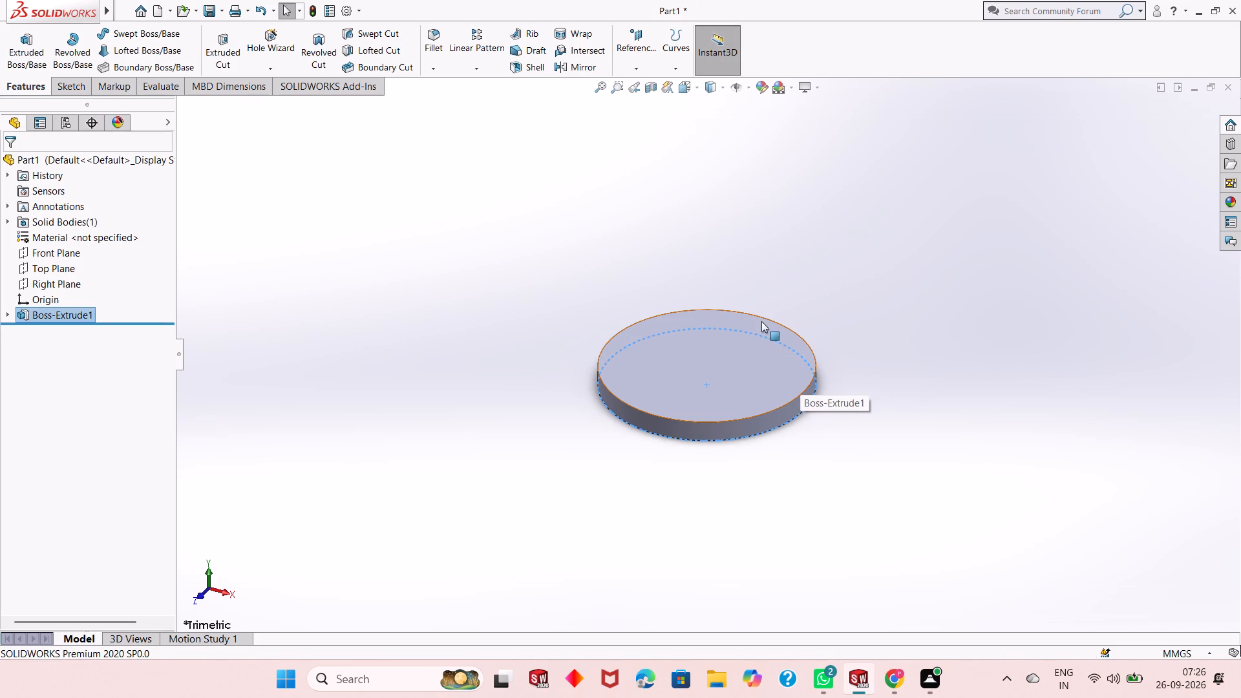
pyautogui.scroll(-1, 758, 297)
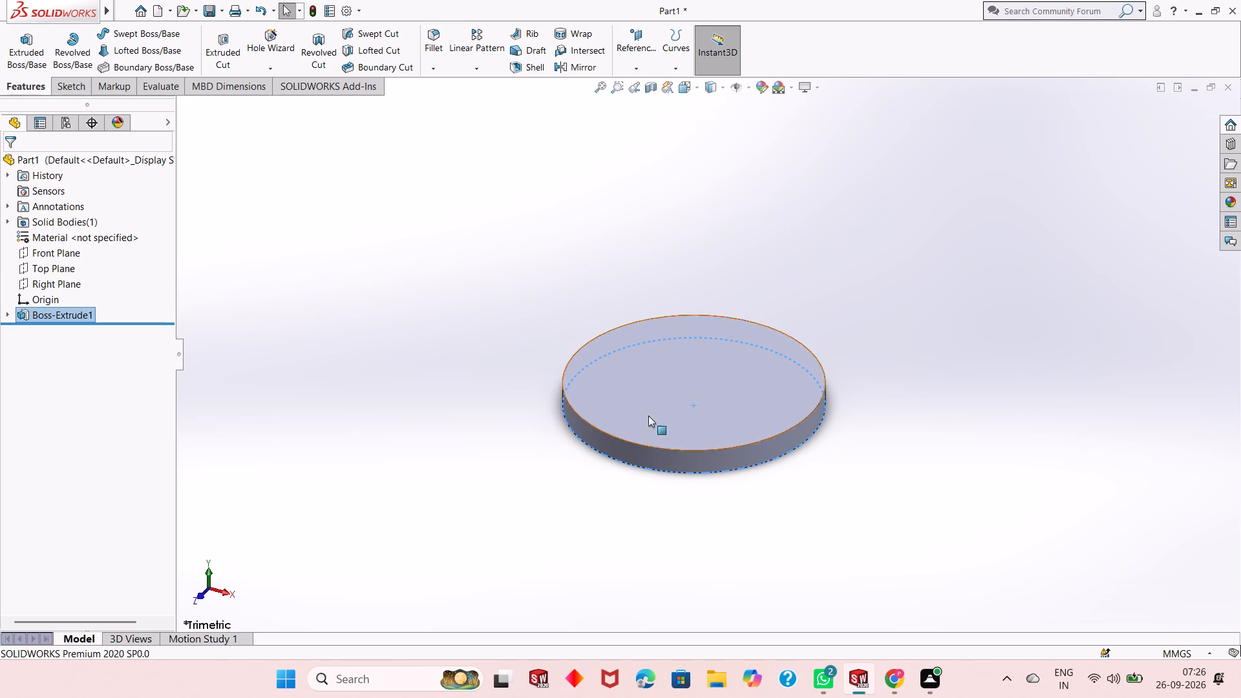
pyautogui.scroll(1, 672, 564)
pyautogui.scroll(1, 700, 405)
pyautogui.scroll(-3, 700, 405)
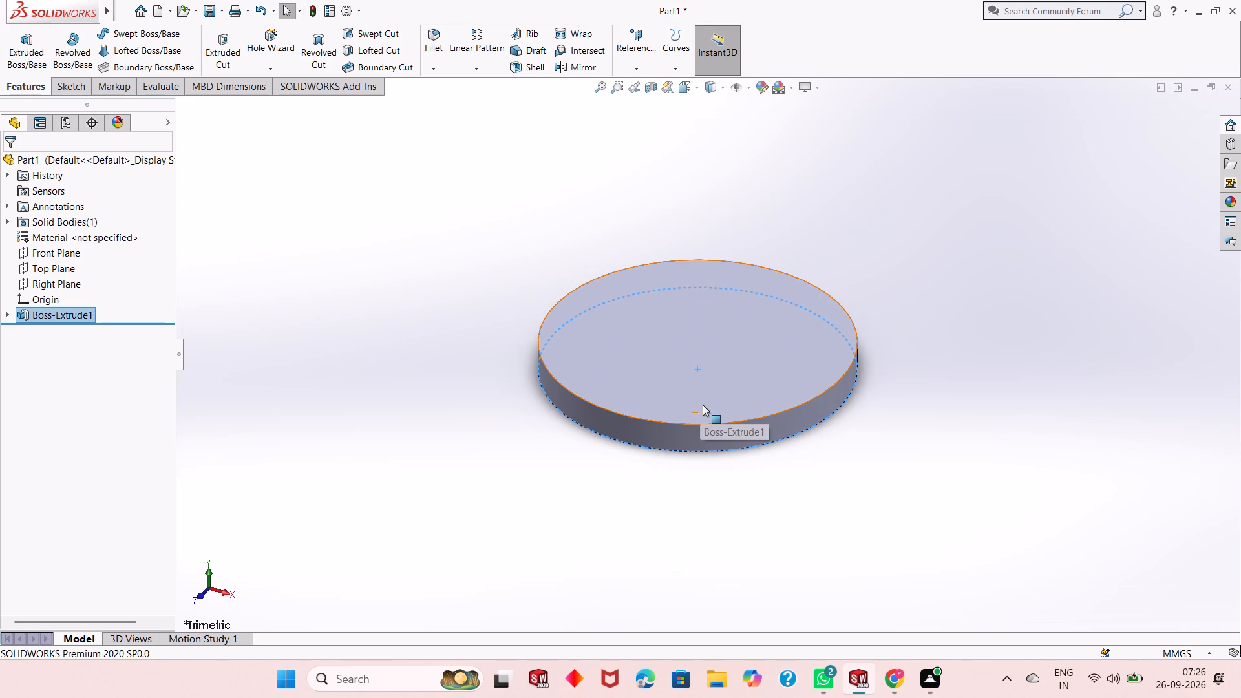
pyautogui.moveTo(800, 339); pyautogui.dragTo(818, 287, button='middle')
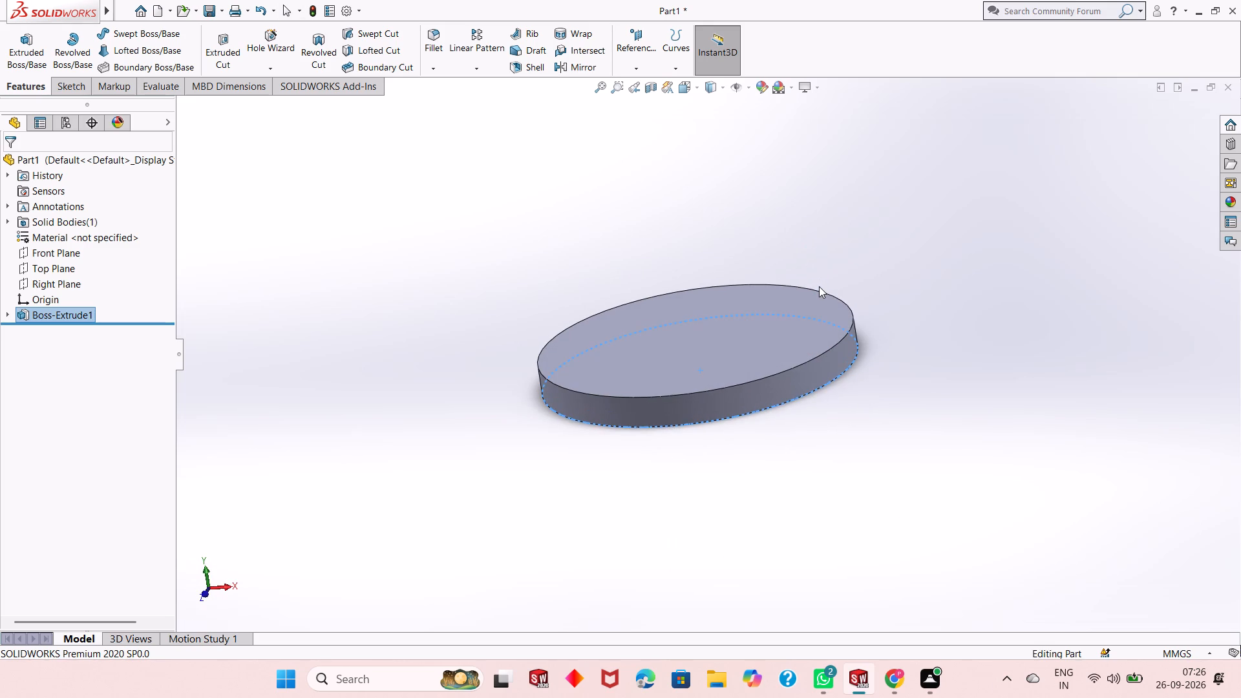
pyautogui.click(819, 286)
pyautogui.moveTo(819, 286); pyautogui.dragTo(847, 302, button='middle')
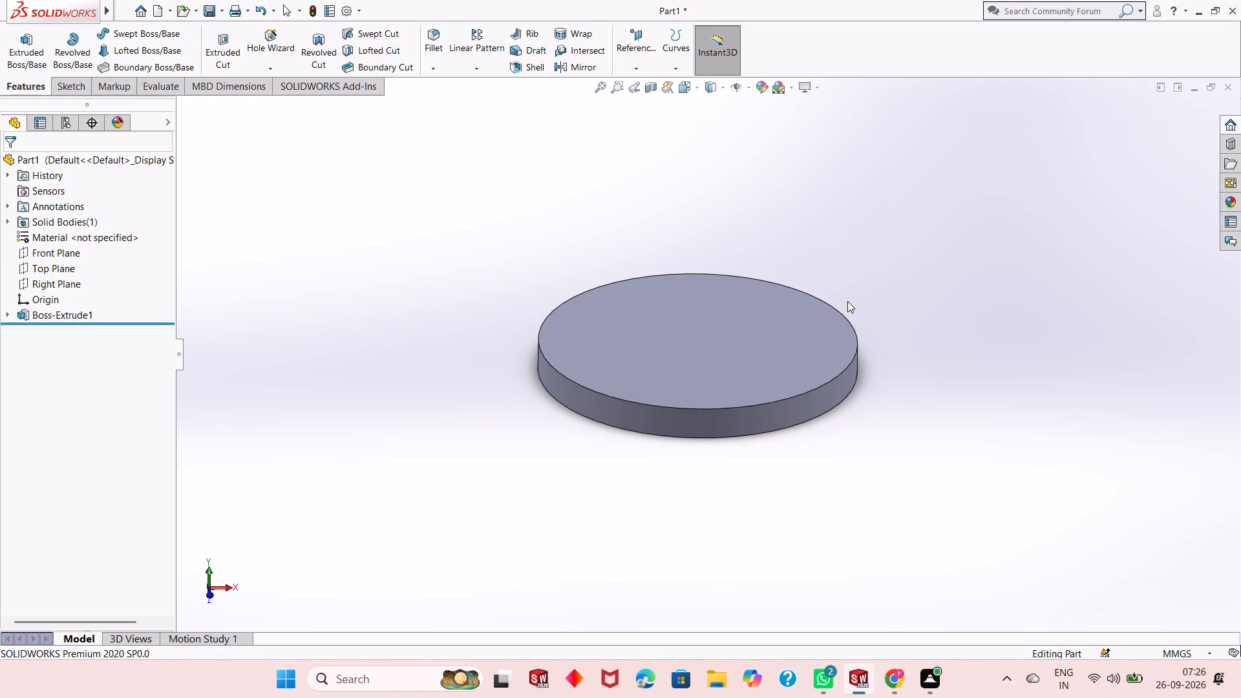
pyautogui.click(778, 332)
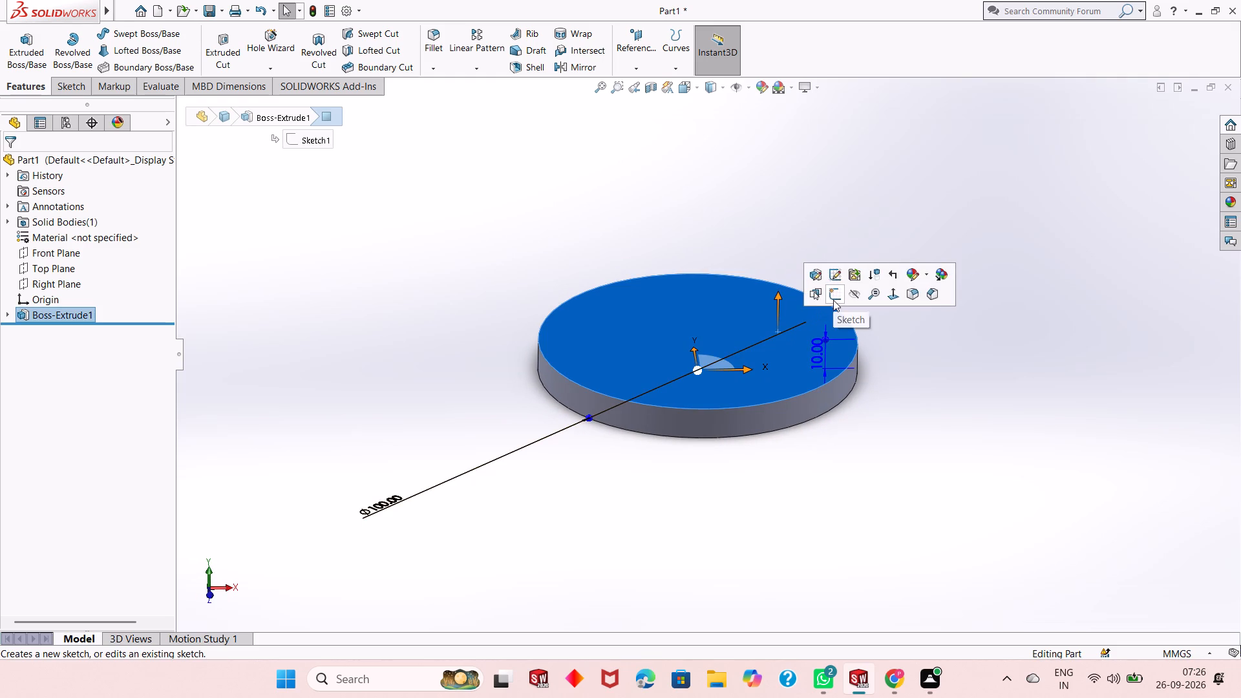
pyautogui.click(833, 300)
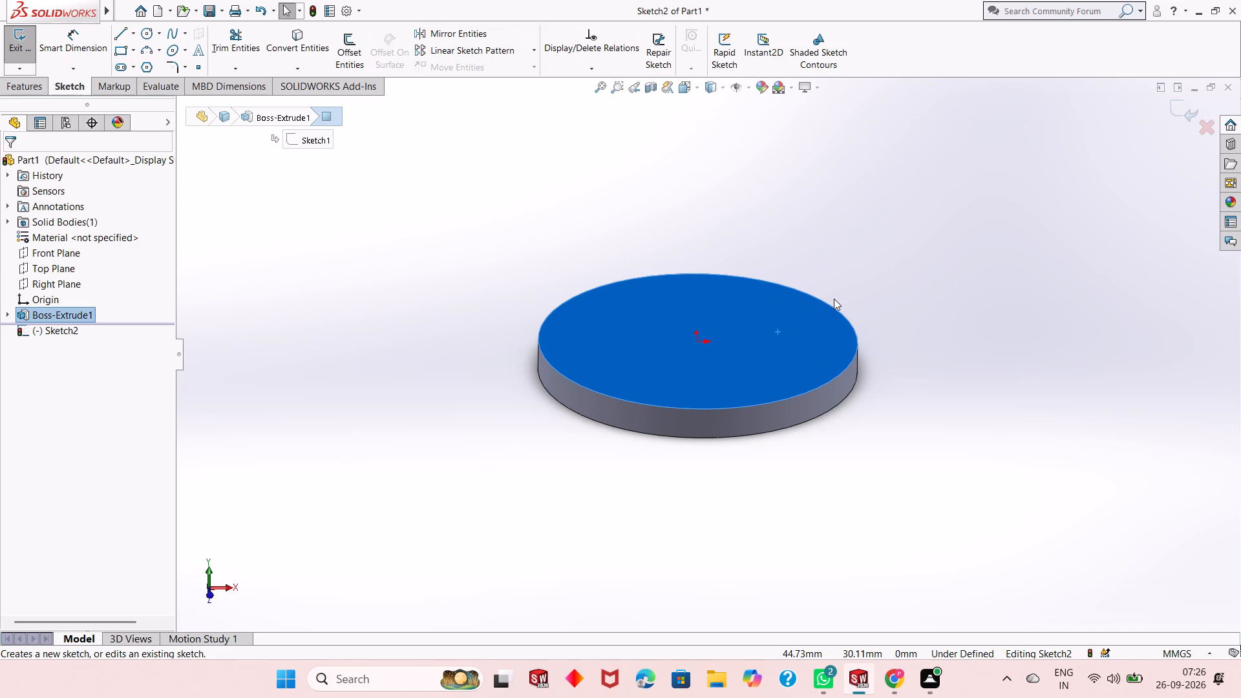
pyautogui.hotkey('ctrl', '8')
pyautogui.press('Escape')
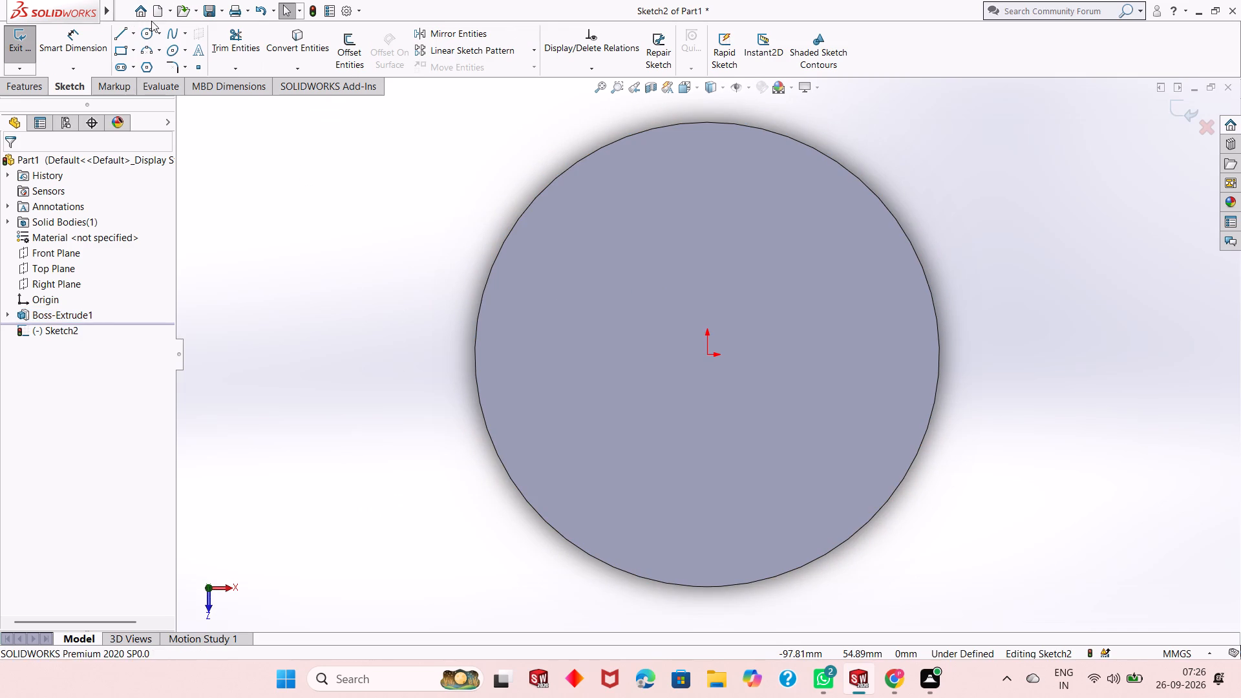
# Sketch a circle about 66 mm in diameter on the disc's top face, centred on the origin.
pyautogui.click(149, 32)
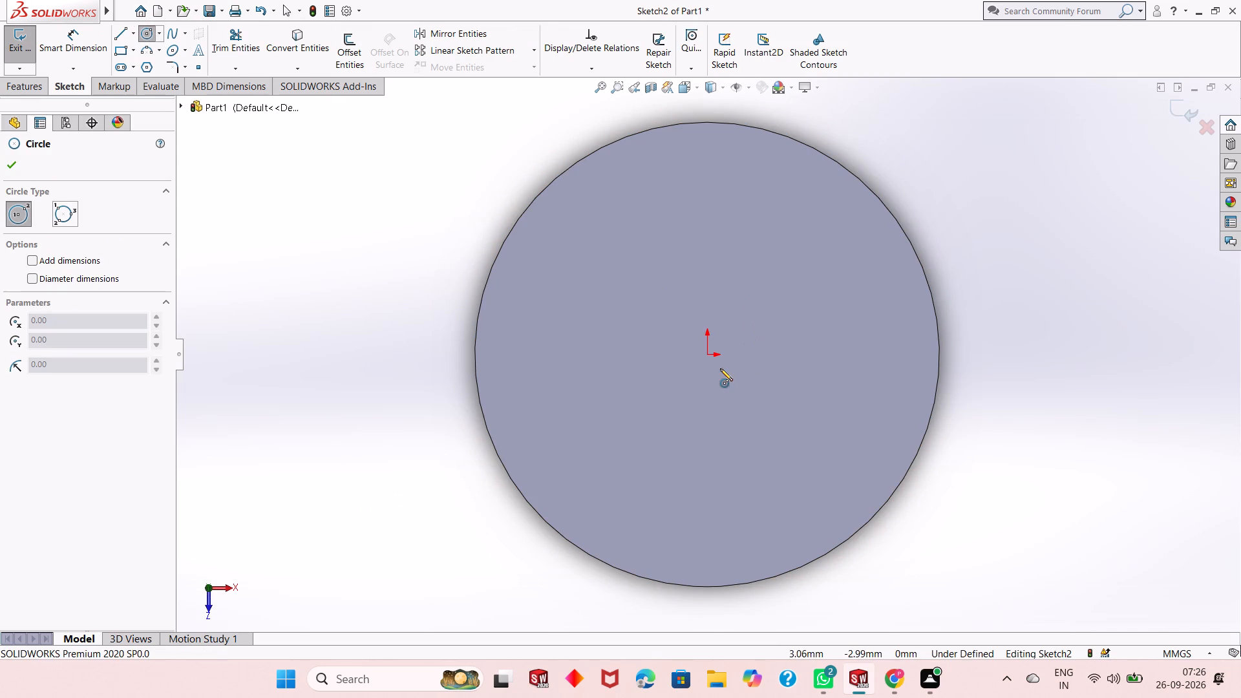
pyautogui.click(707, 356)
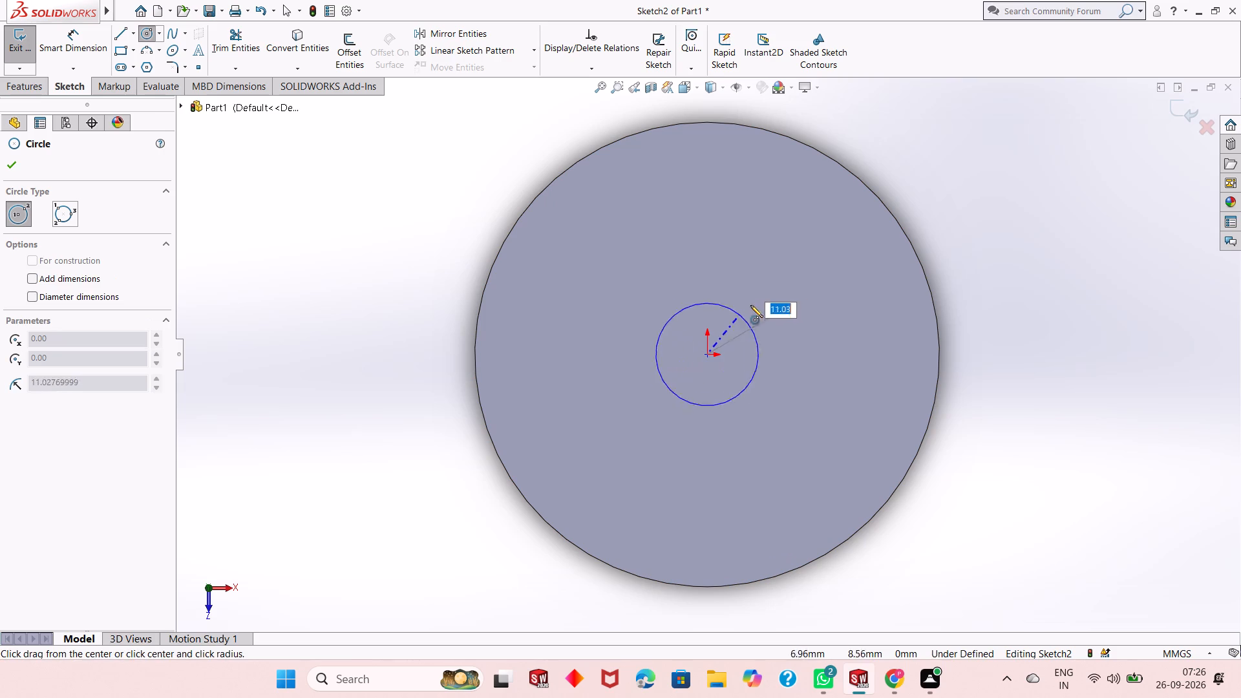
pyautogui.click(817, 248)
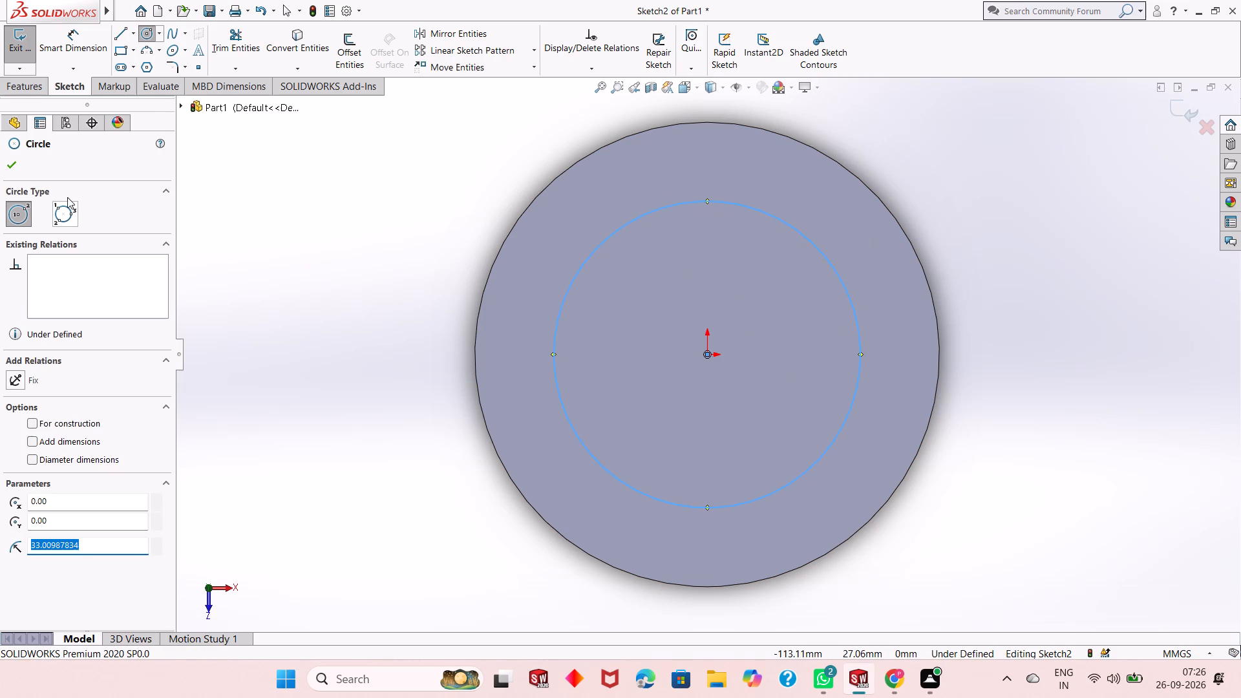
pyautogui.rightClick(335, 201)
pyautogui.click(381, 211)
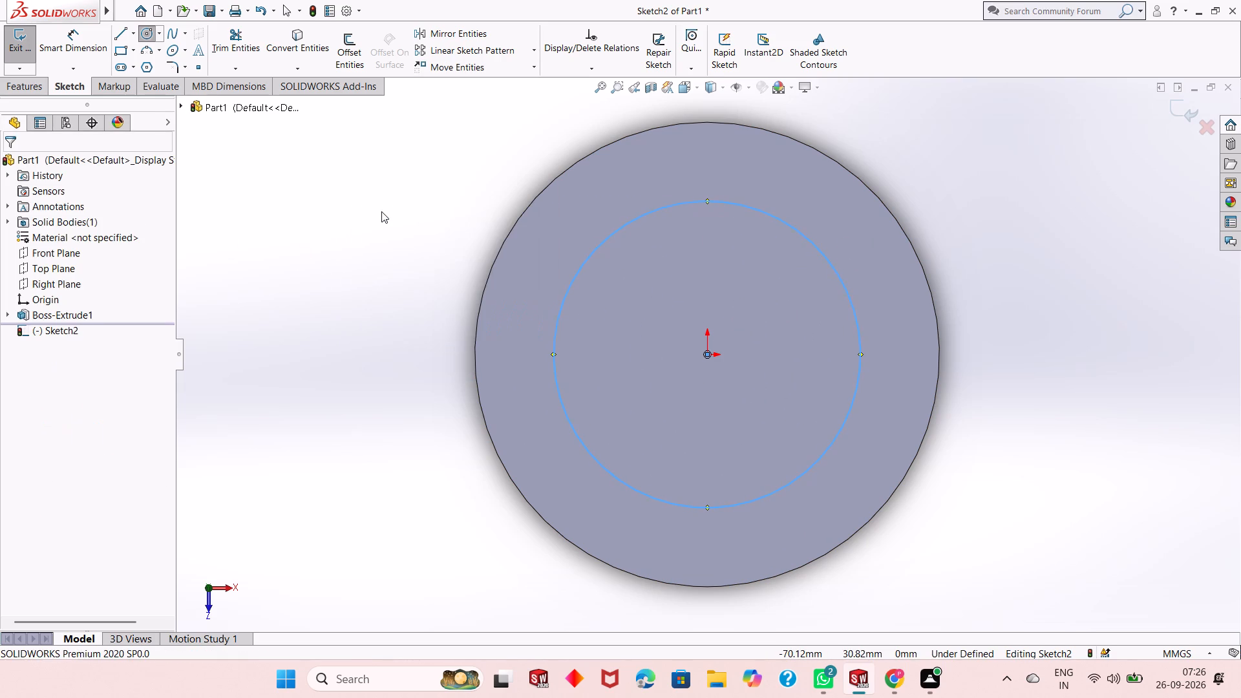
# Dimension the inner circle's diameter and set it to 80 mm.
pyautogui.click(56, 37)
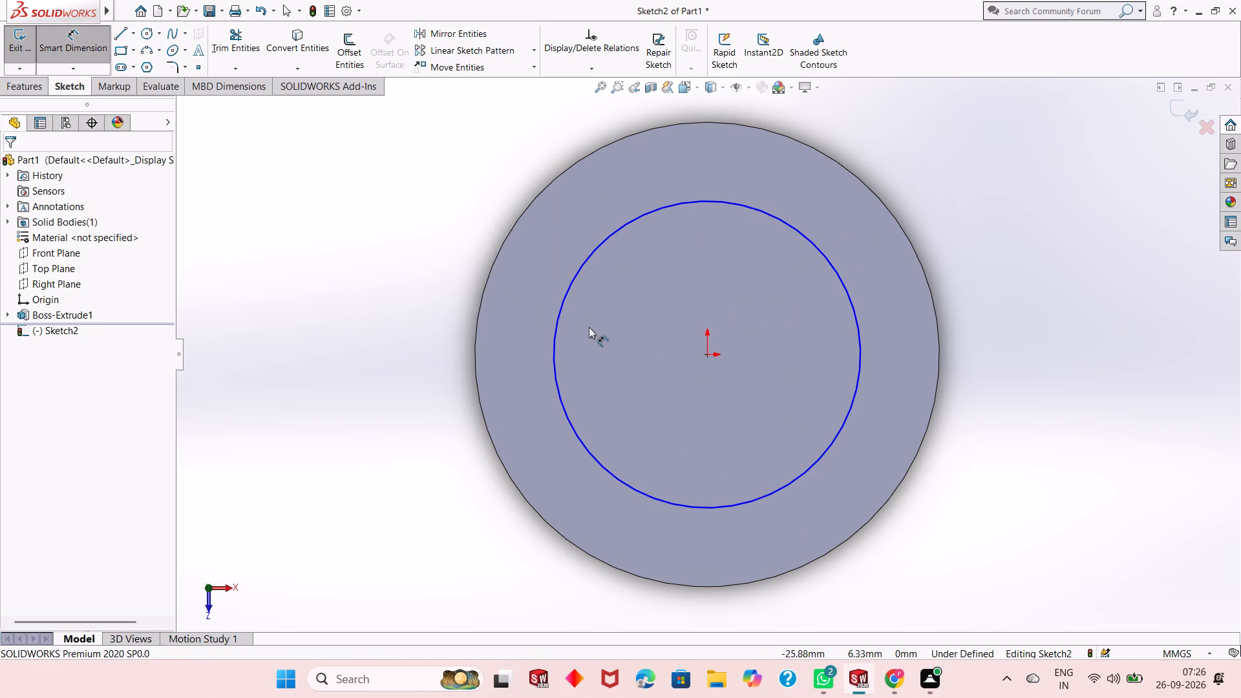
pyautogui.click(554, 365)
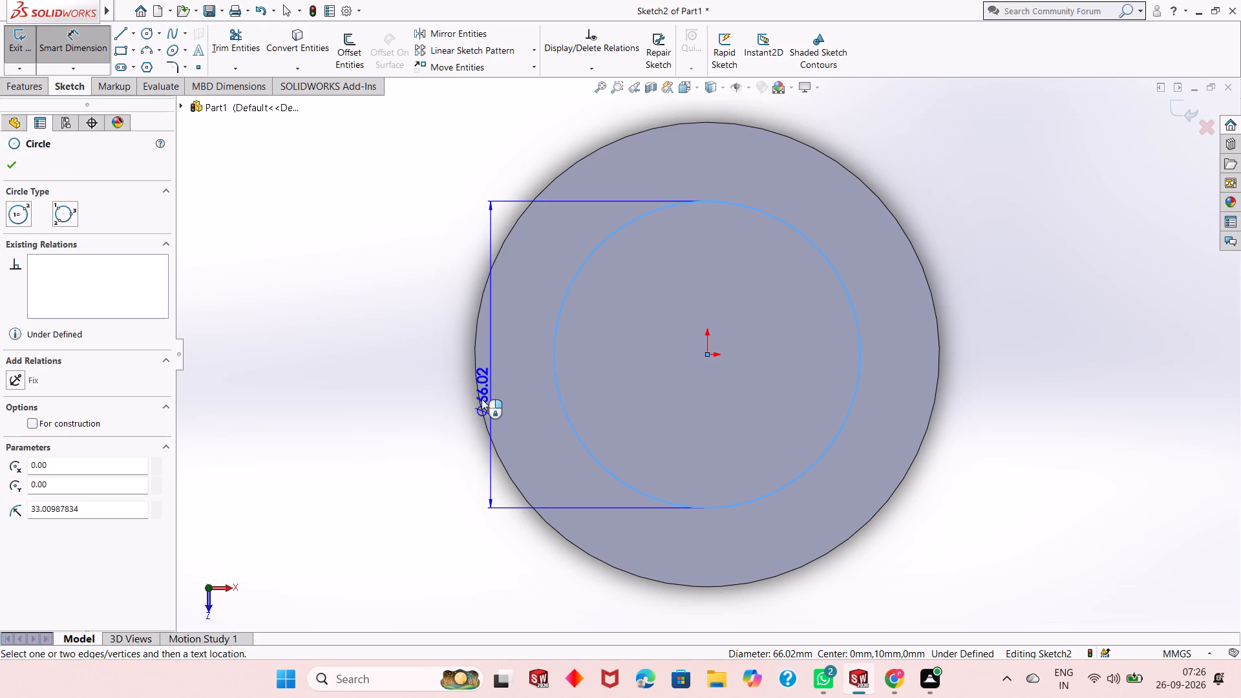
pyautogui.click(382, 556)
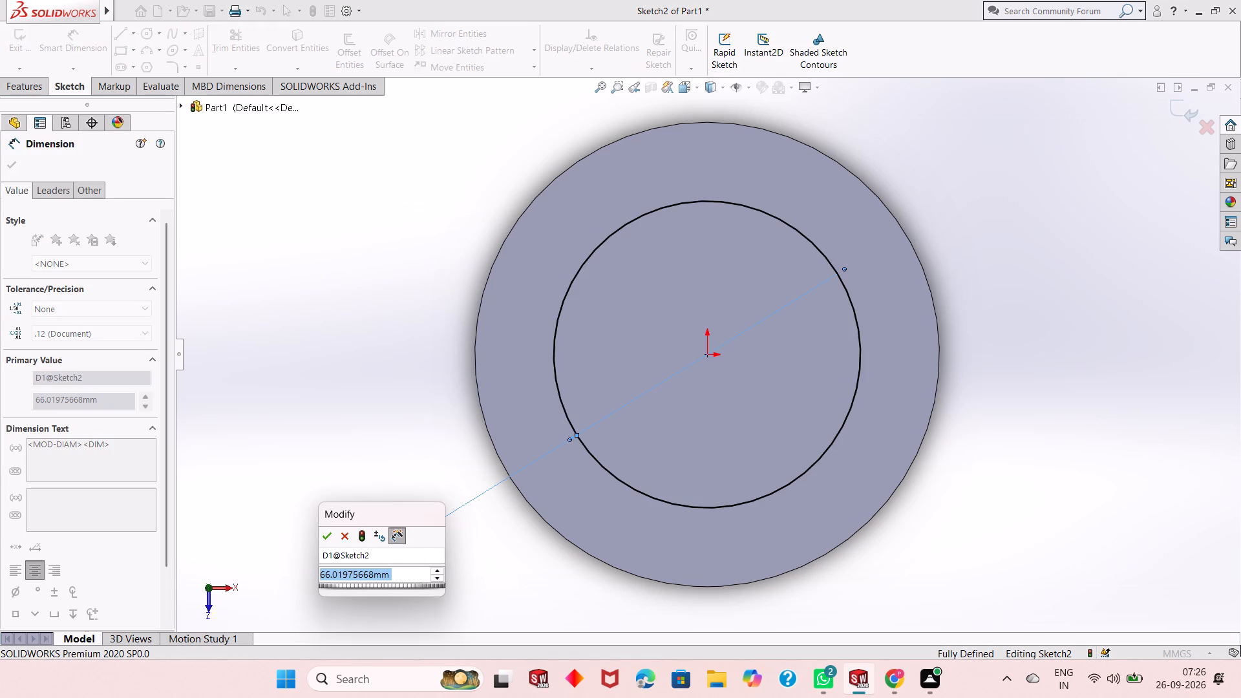
pyautogui.write('80')
pyautogui.press('Return')
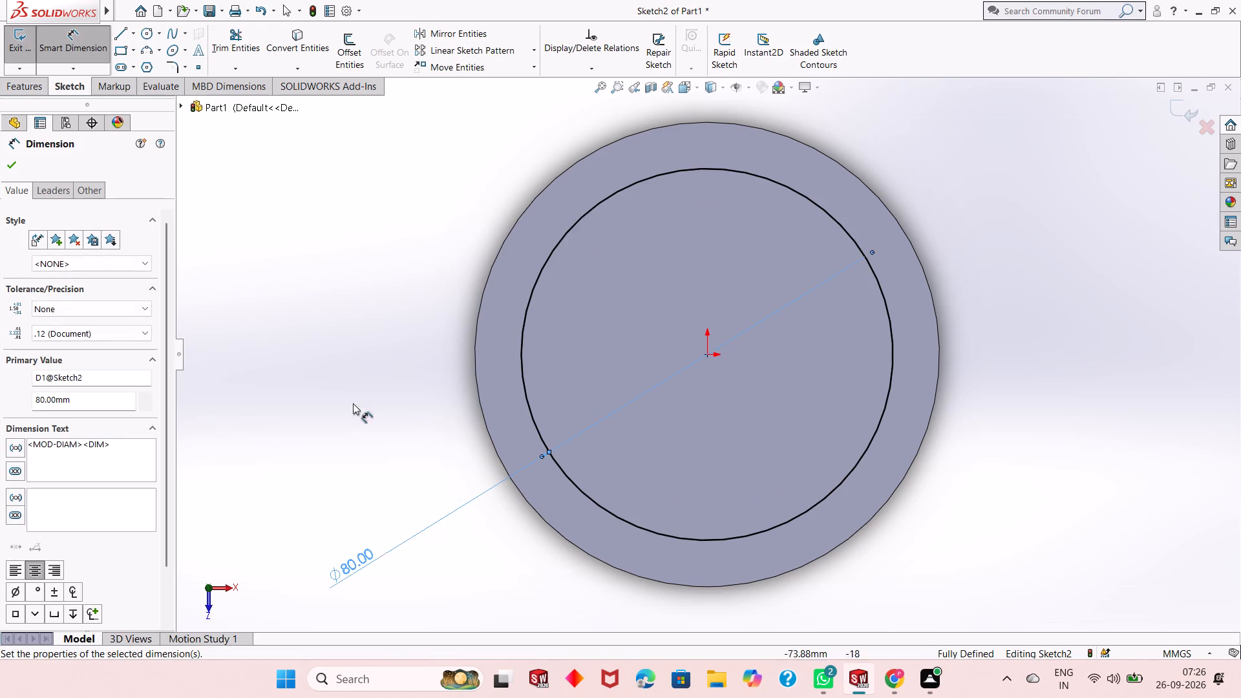
pyautogui.rightClick(253, 151)
pyautogui.click(306, 194)
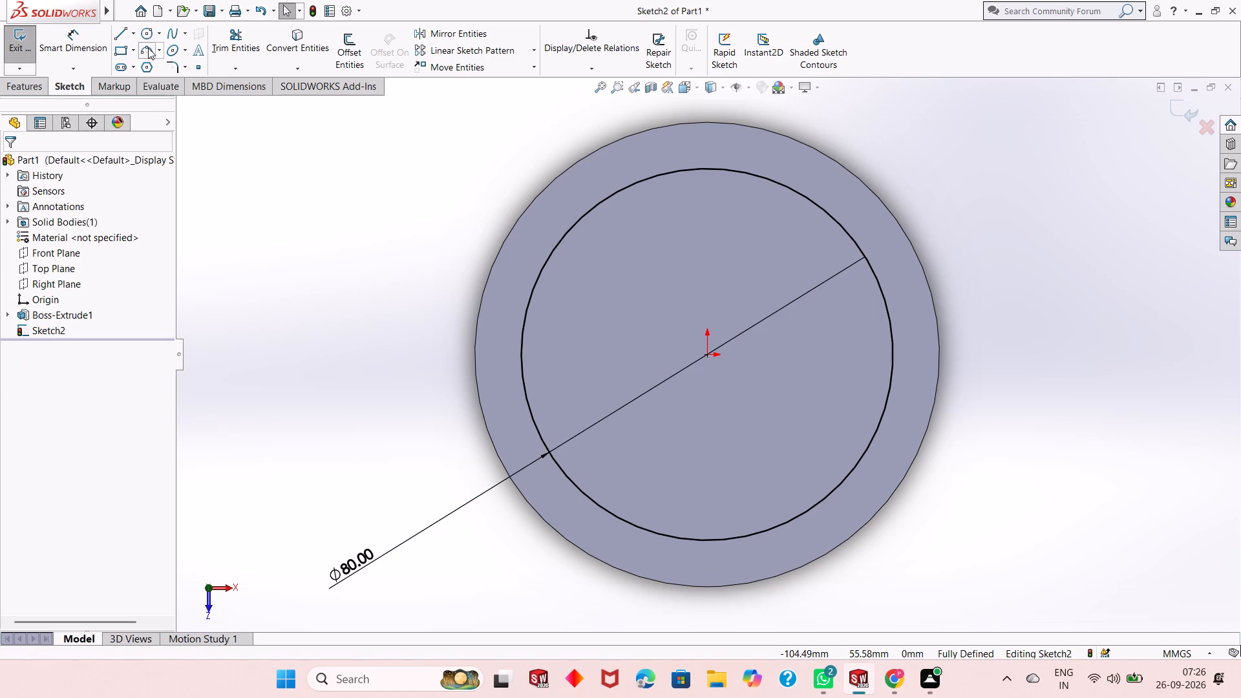
# Sketch a small circle about 12 mm in diameter, centred on the uppermost quadrant point of the 80 mm circle.
pyautogui.click(142, 30)
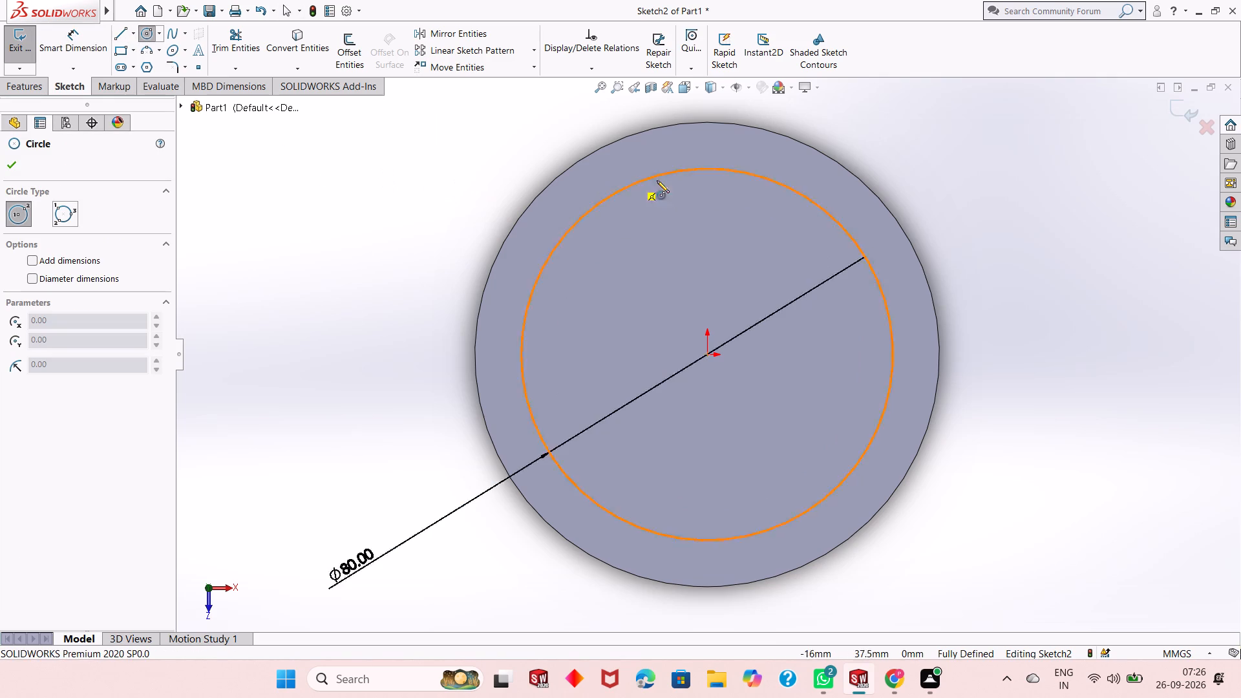
pyautogui.click(708, 169)
pyautogui.click(726, 147)
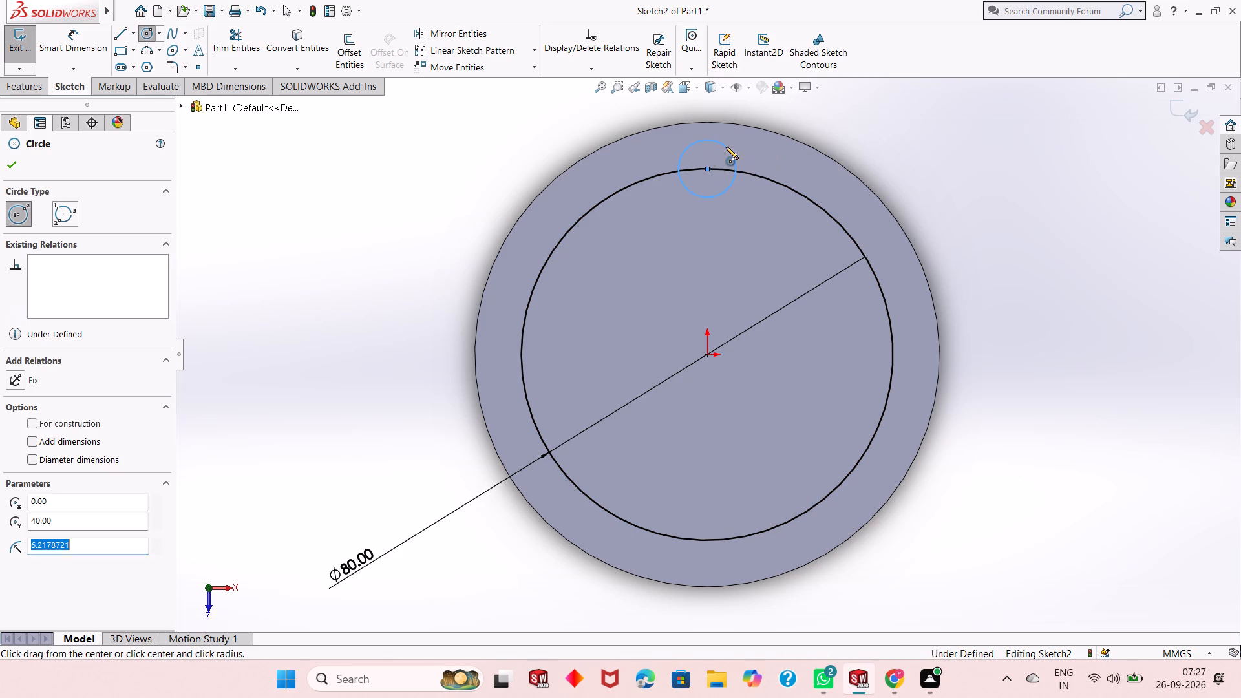
pyautogui.rightClick(317, 213)
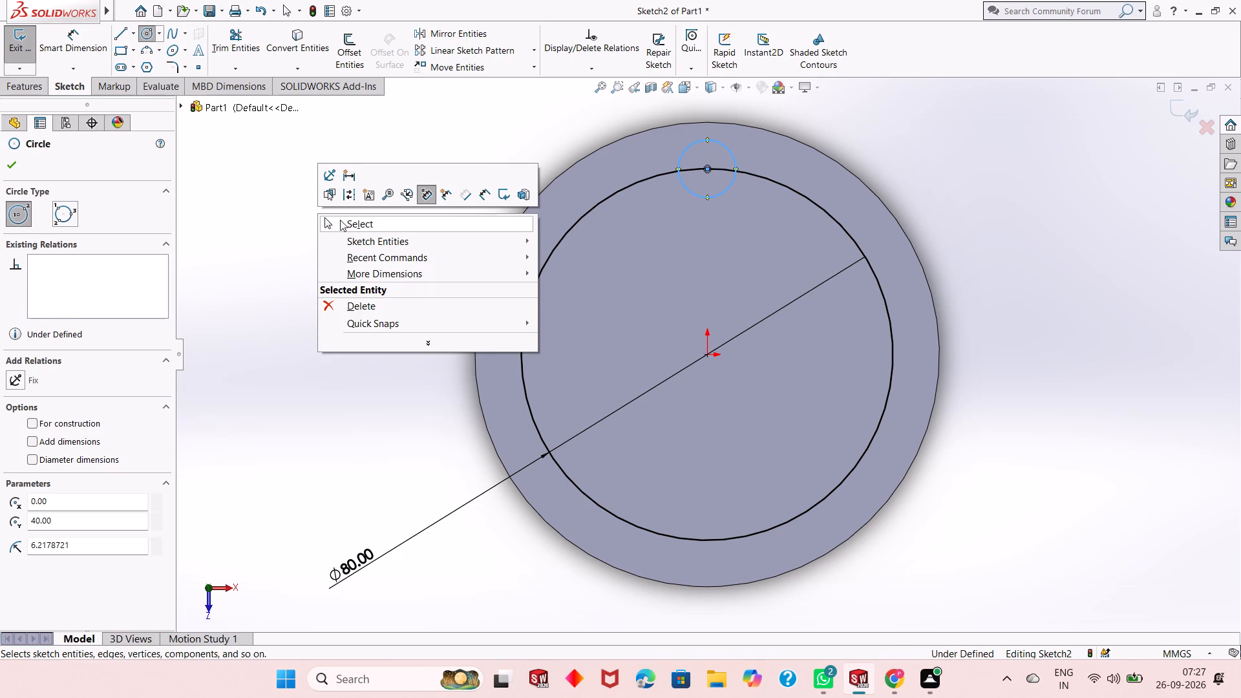
pyautogui.click(341, 220)
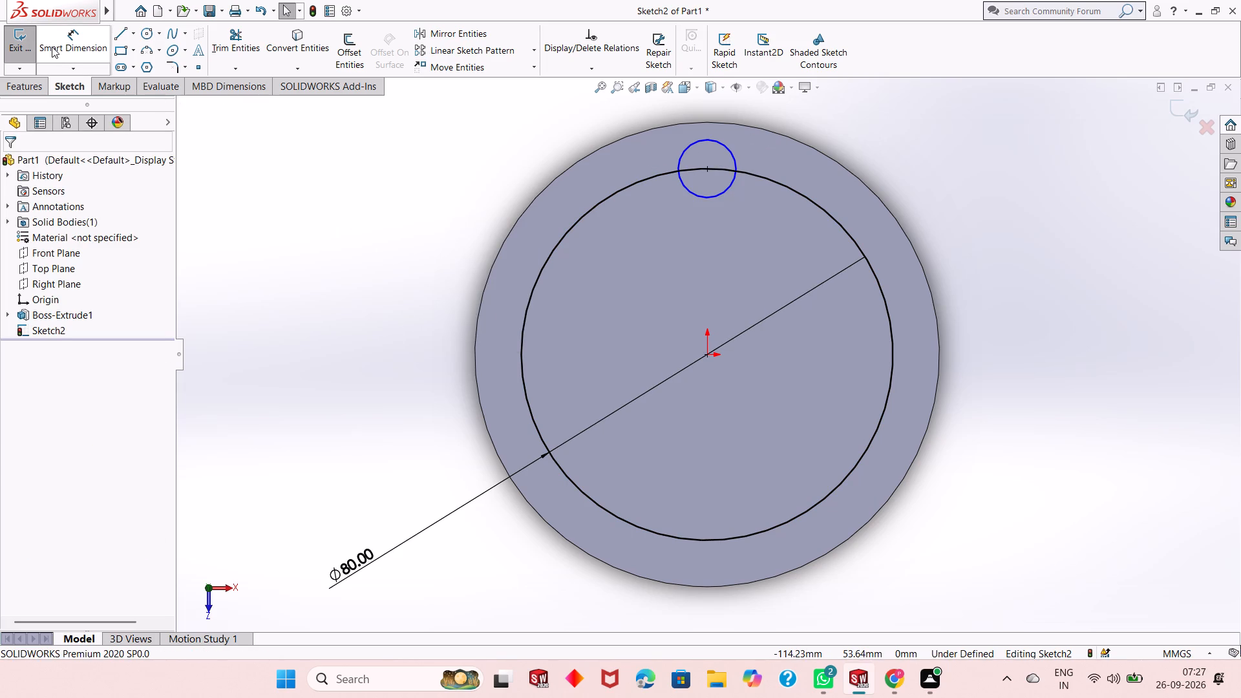
# Dimension the small circle's diameter and set it to 10 mm.
pyautogui.click(52, 47)
pyautogui.click(698, 198)
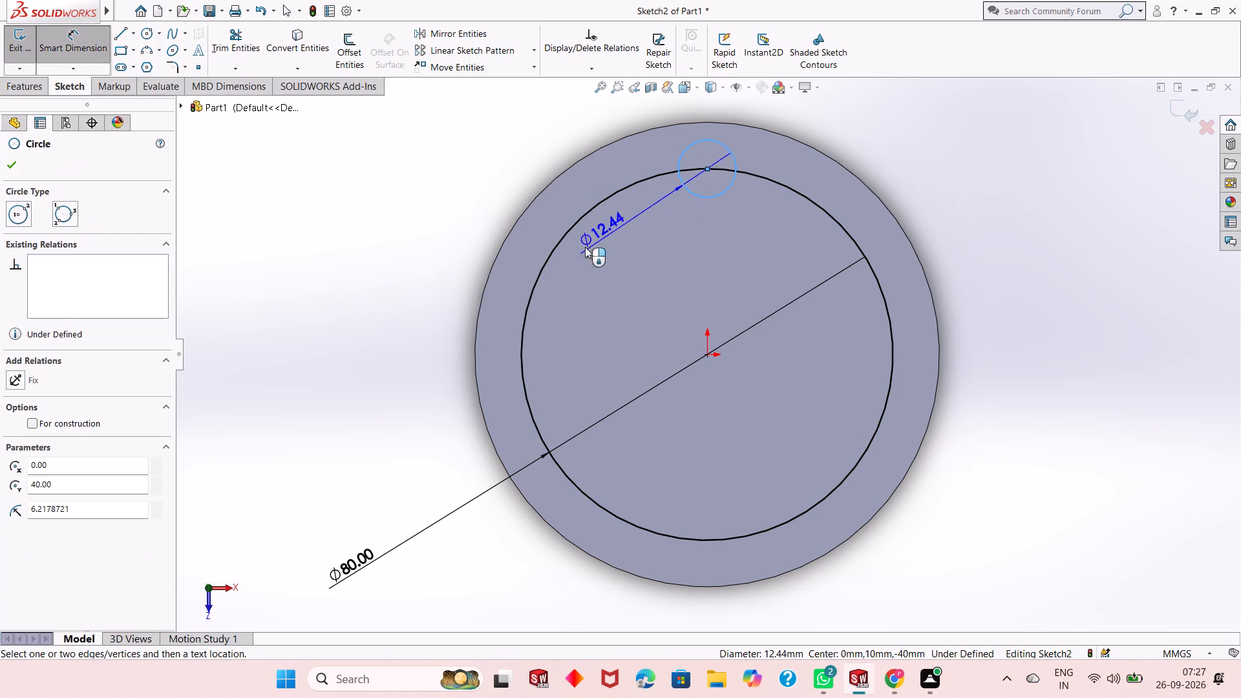
pyautogui.click(434, 329)
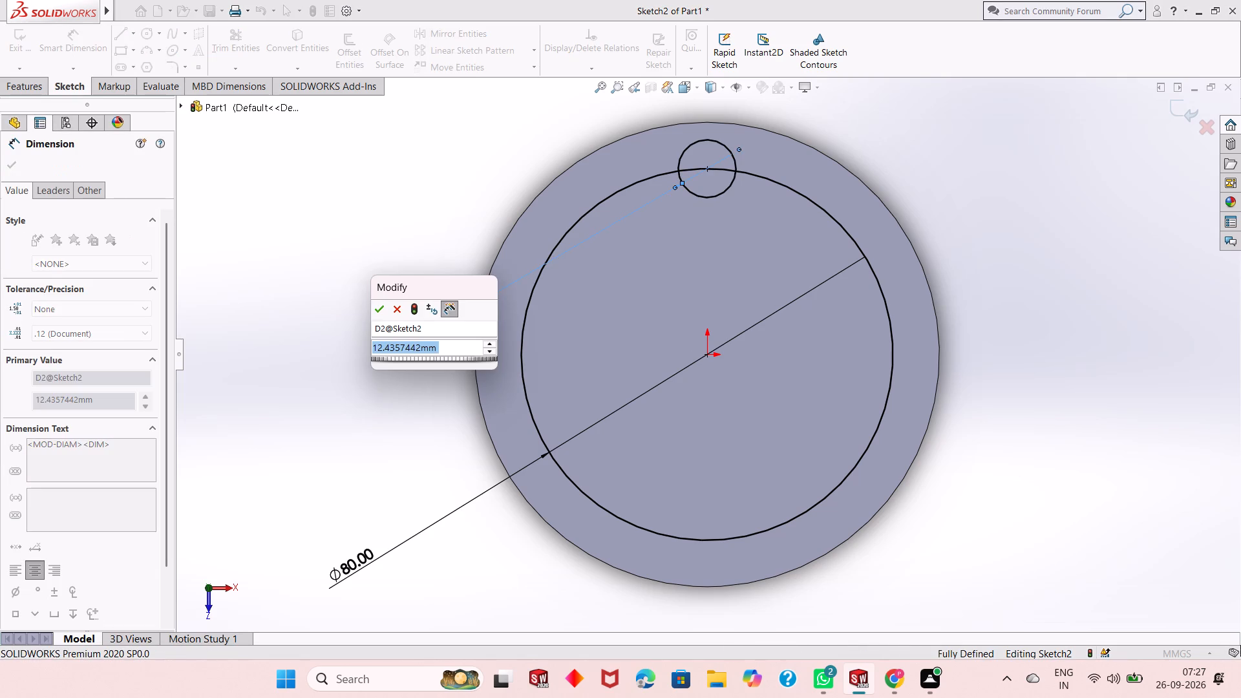
pyautogui.write('10')
pyautogui.press('Return')
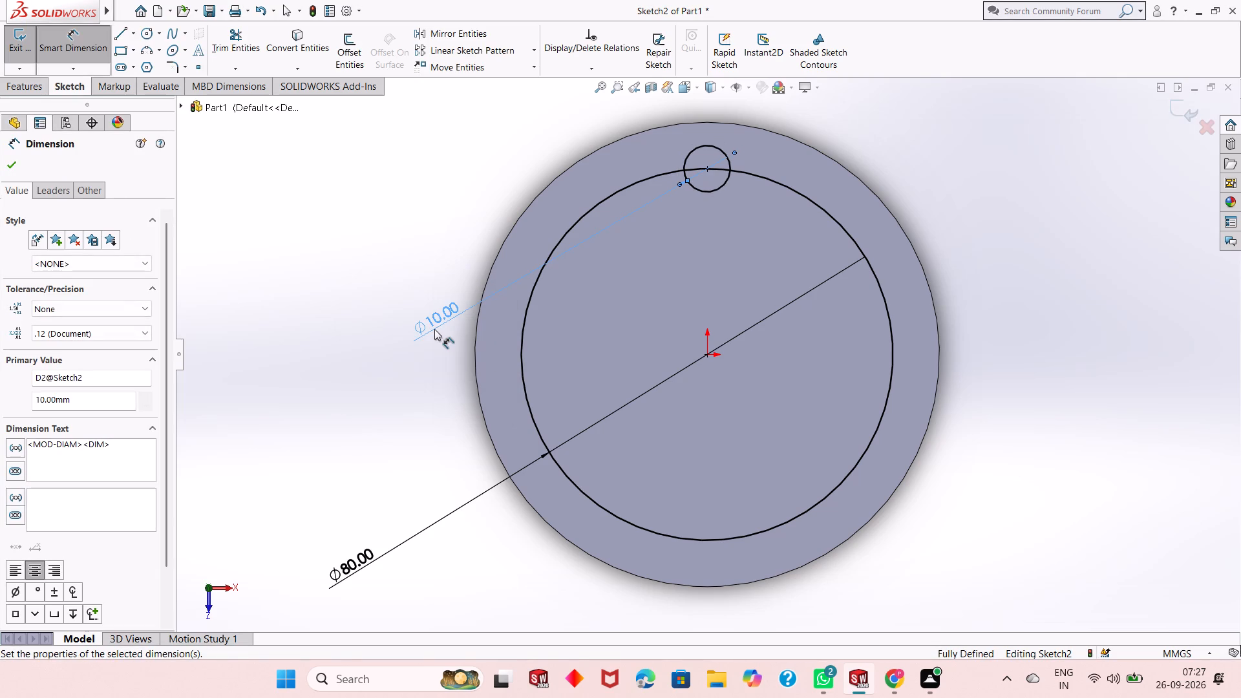
pyautogui.click(17, 169)
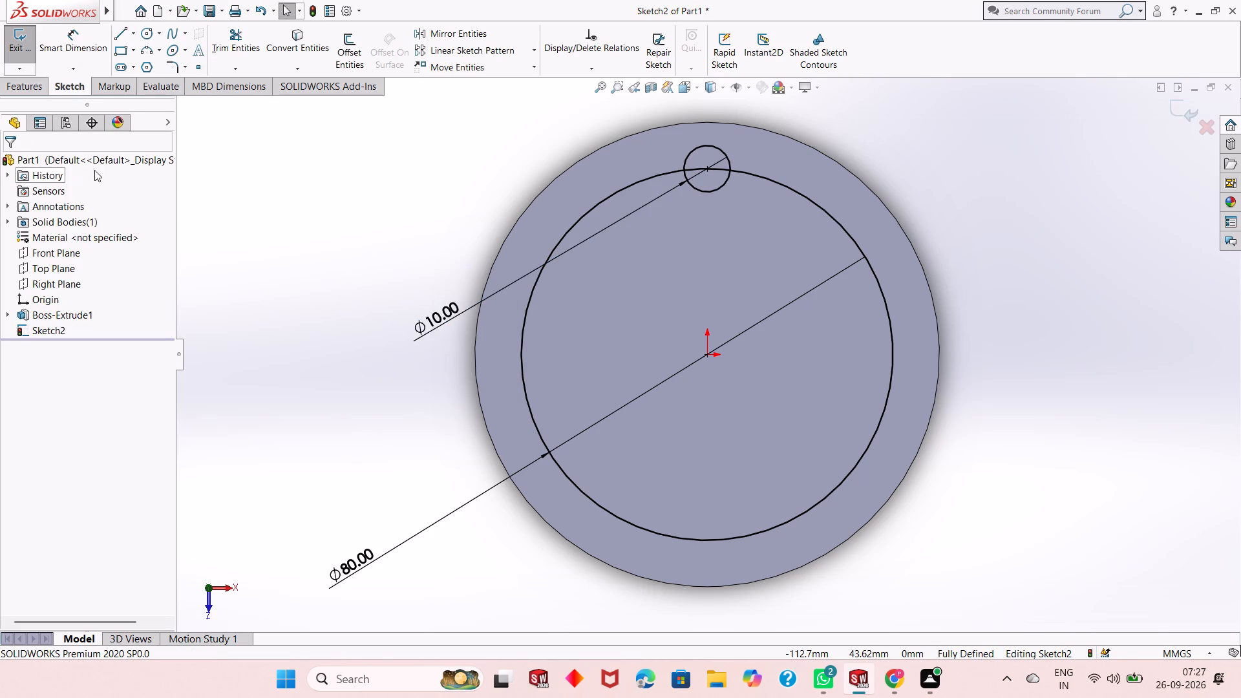
# Create a circular sketch pattern of the 10 mm circle about the origin with 4 equally spaced instances over 360 degrees.
pyautogui.scroll(-2, 737, 256)
pyautogui.scroll(2, 723, 266)
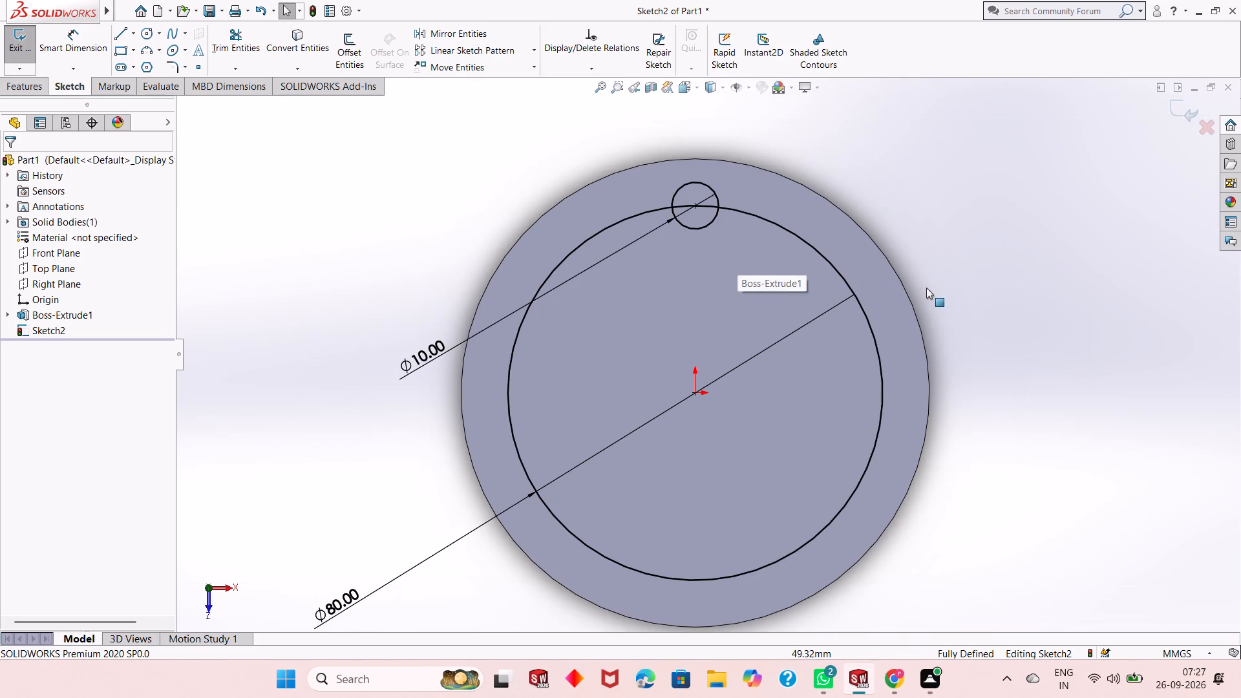
pyautogui.click(682, 223)
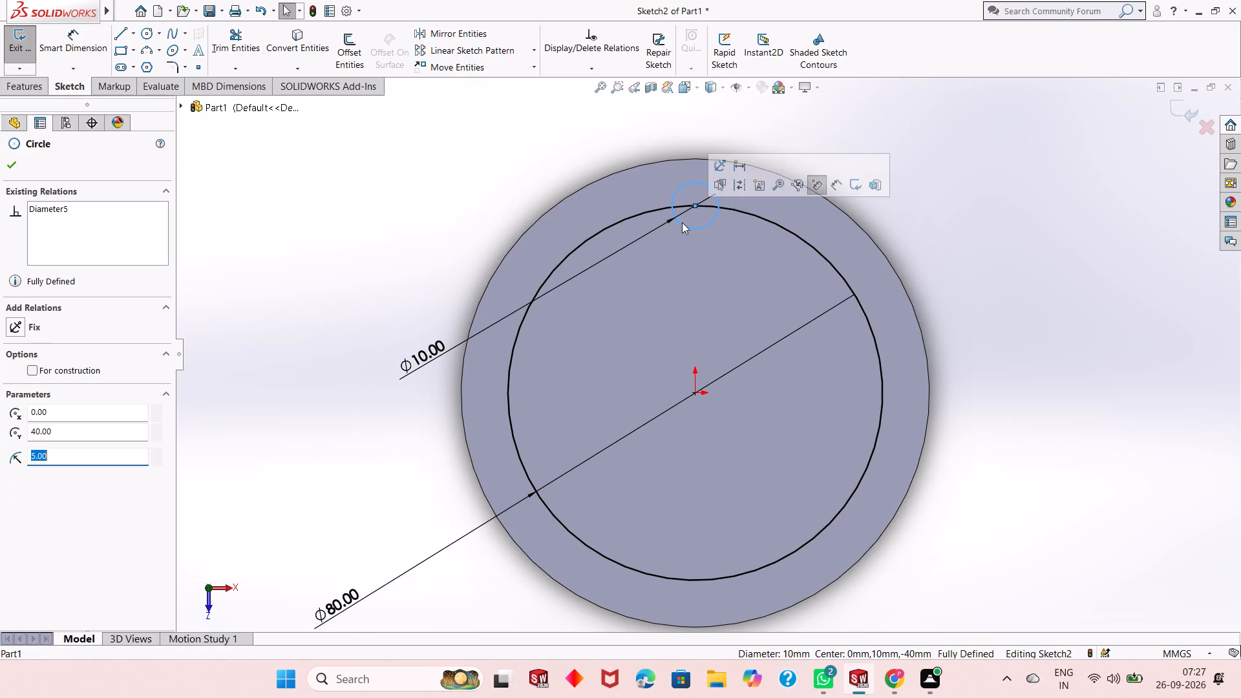
pyautogui.click(536, 48)
pyautogui.click(531, 79)
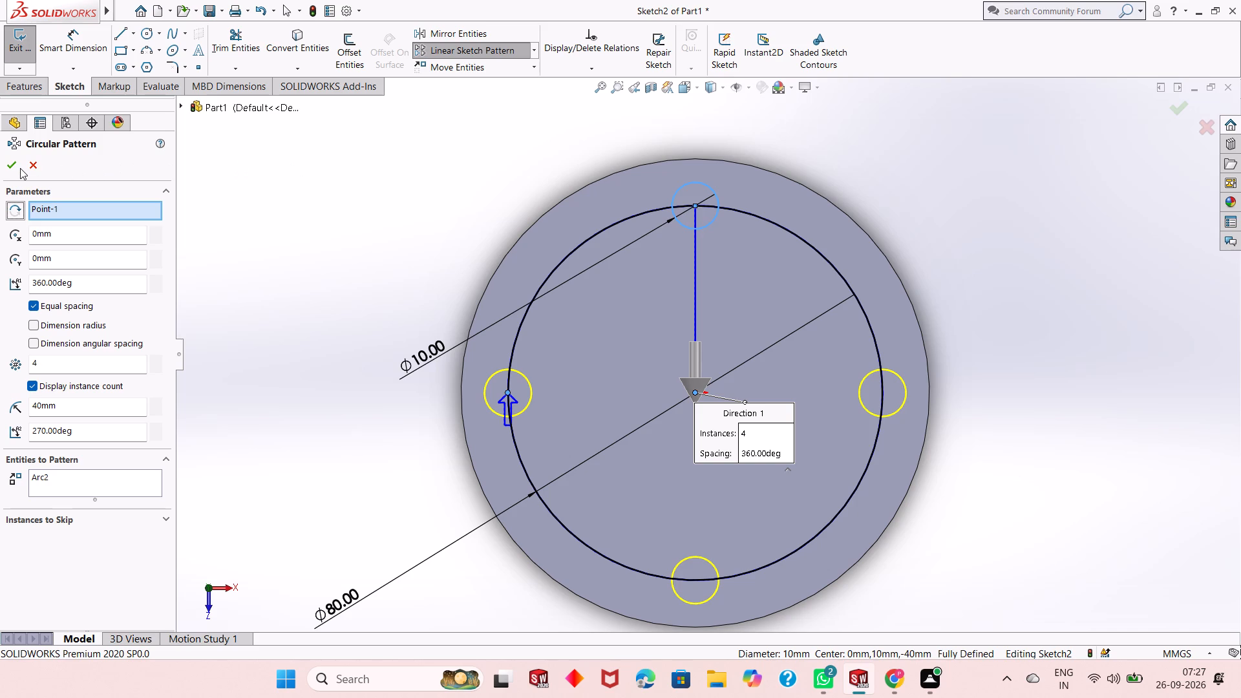
pyautogui.click(19, 168)
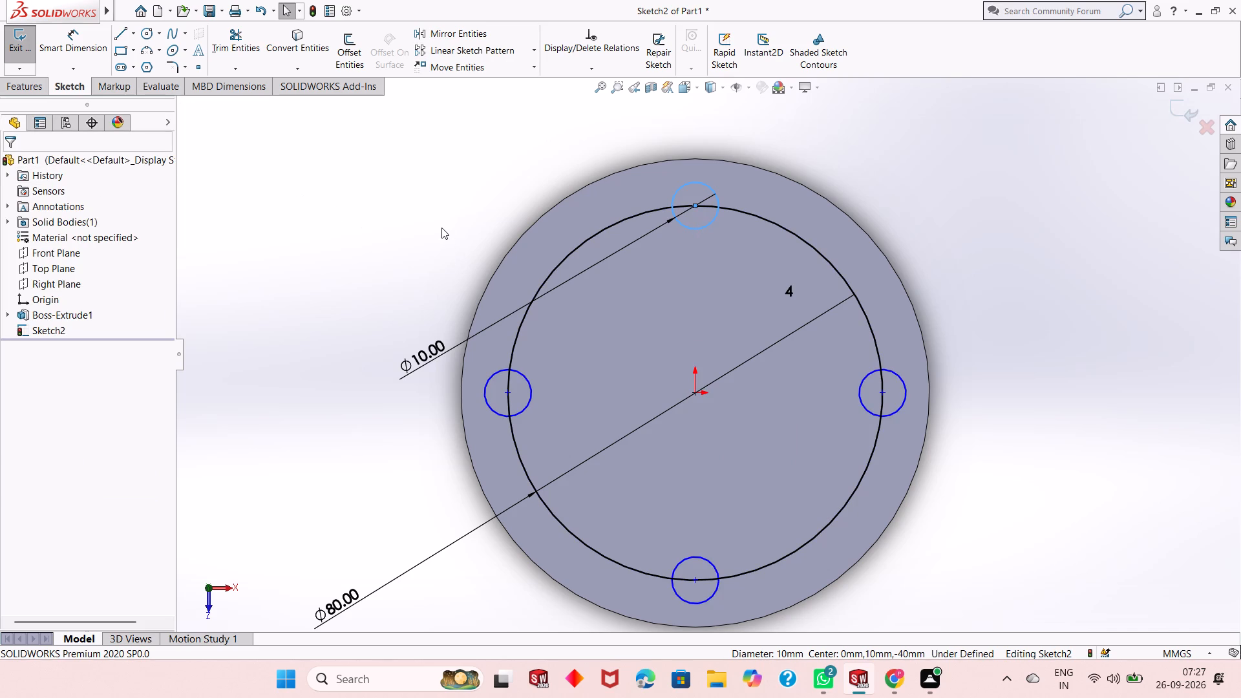
pyautogui.click(441, 226)
# Delete the 80 mm circle from the sketch, keeping the four small circles.
pyautogui.click(765, 220)
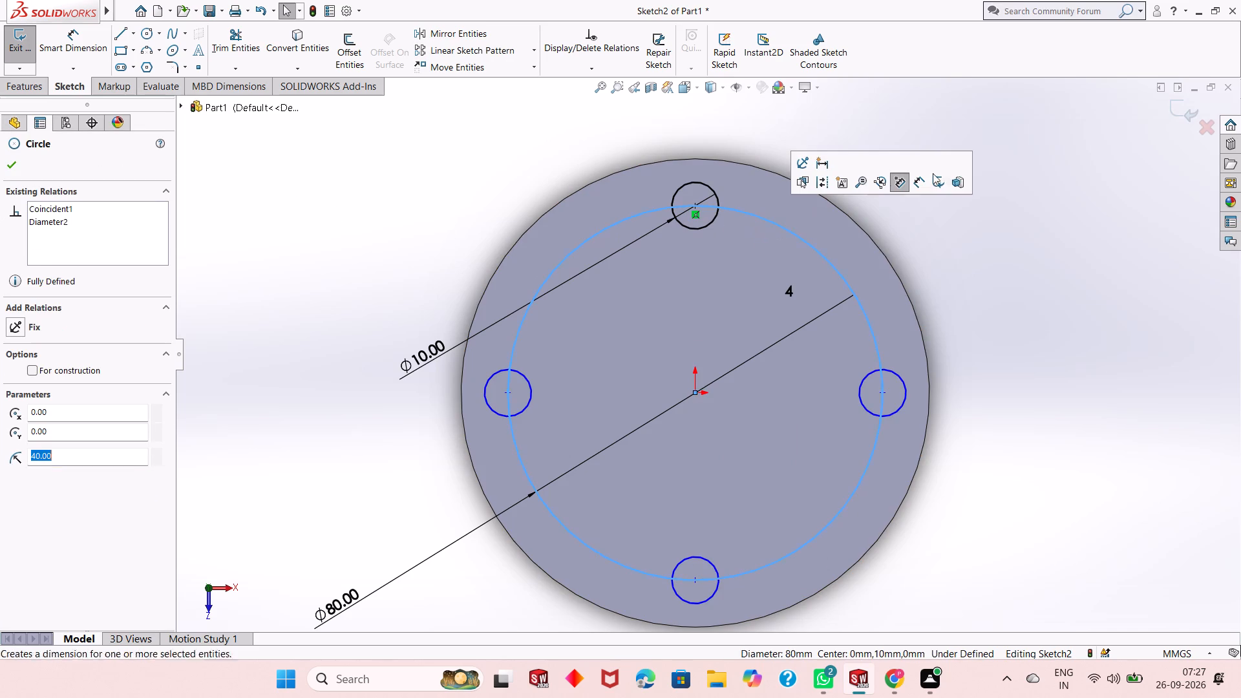
pyautogui.rightClick(943, 171)
pyautogui.rightClick(944, 231)
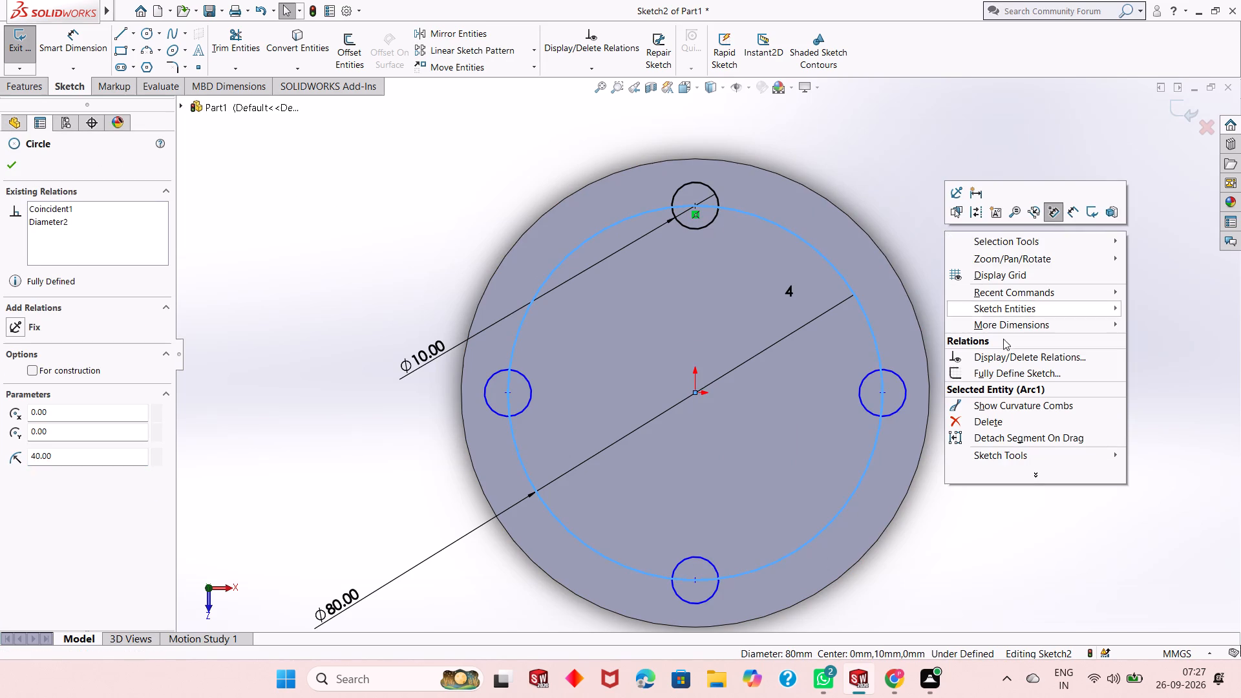
pyautogui.click(1005, 418)
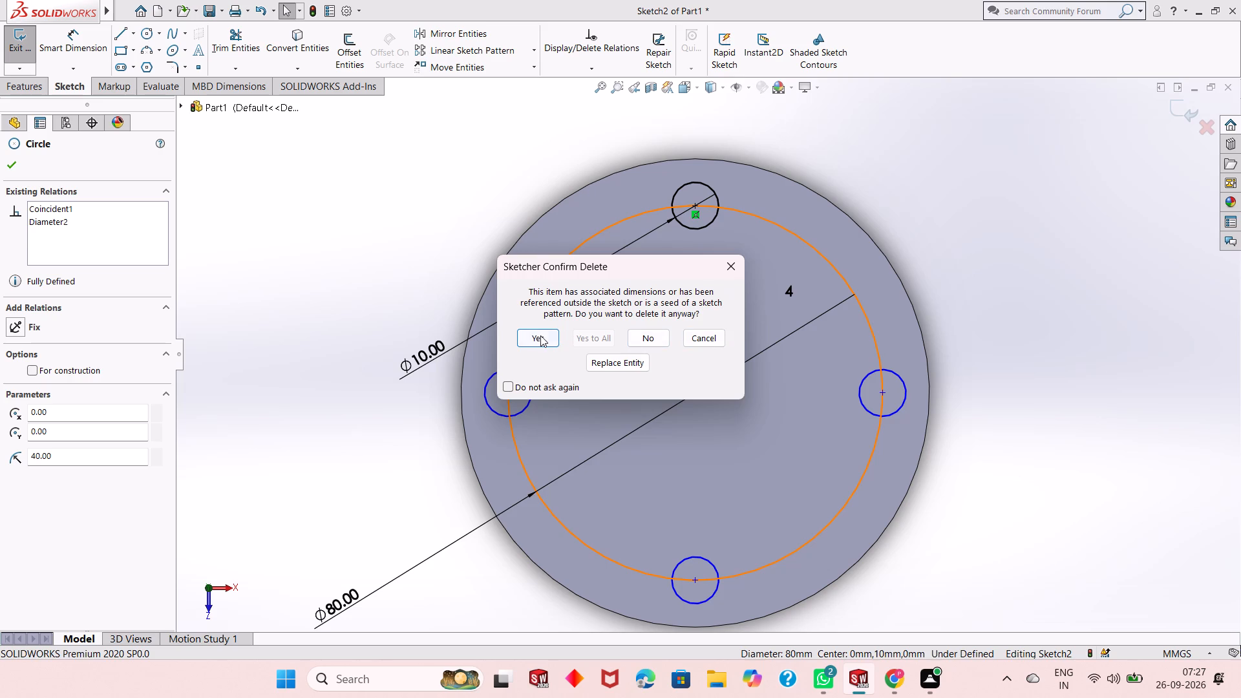
pyautogui.click(536, 336)
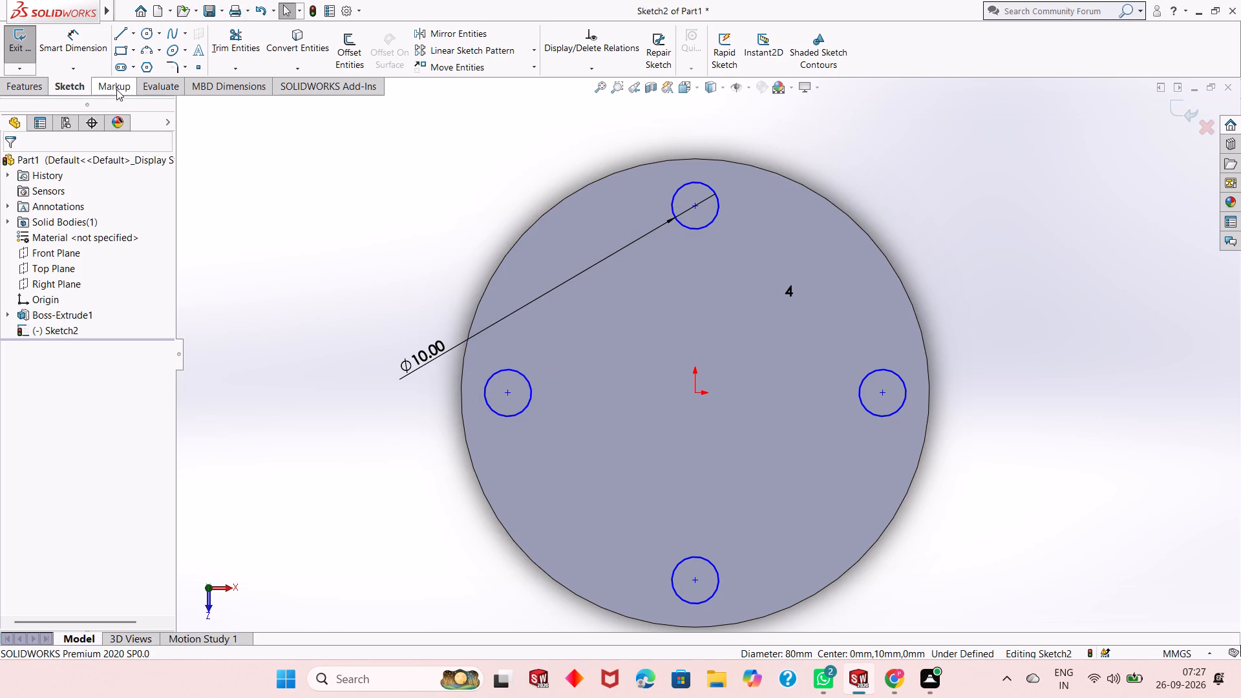
# Dimension the vertical distance between the origin and the uppermost small circle's centre.
pyautogui.click(71, 37)
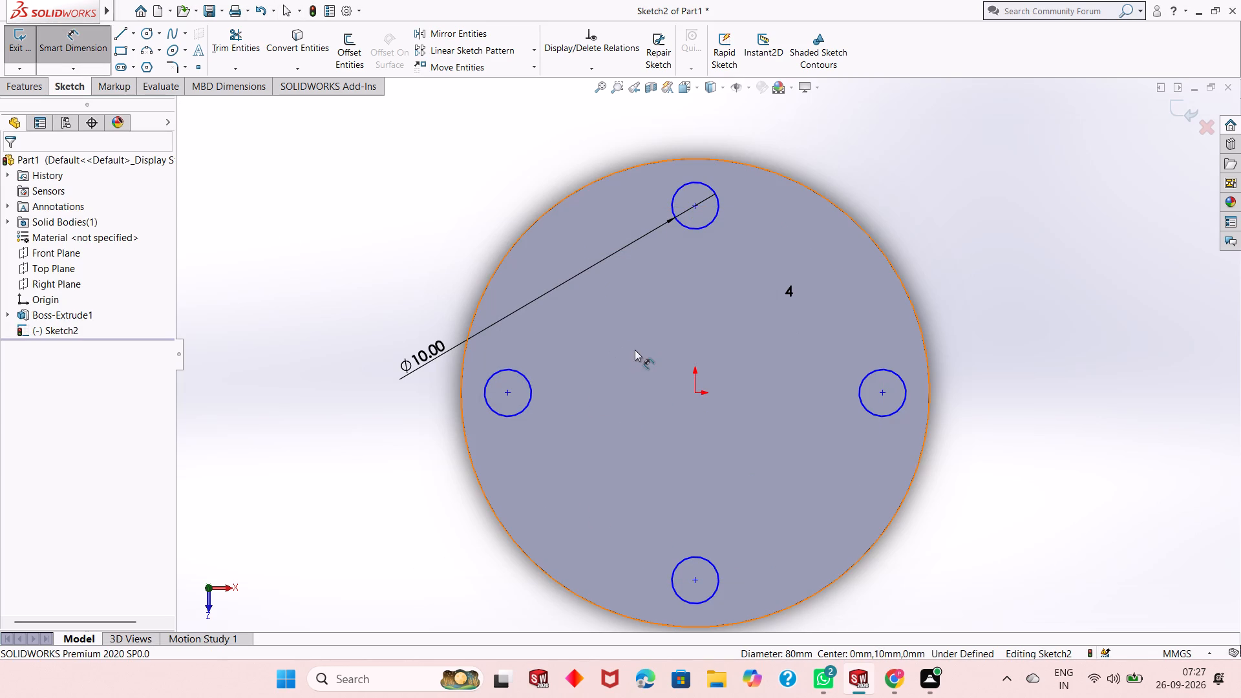
pyautogui.click(697, 394)
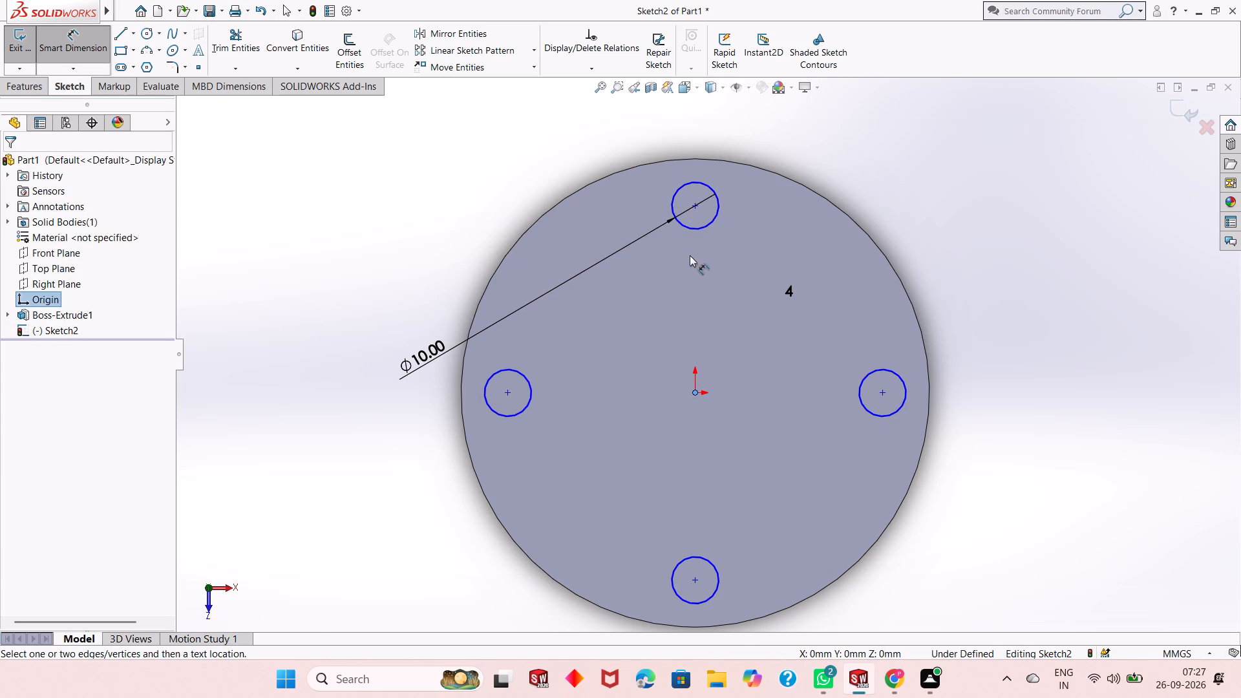
pyautogui.click(695, 207)
pyautogui.click(1030, 204)
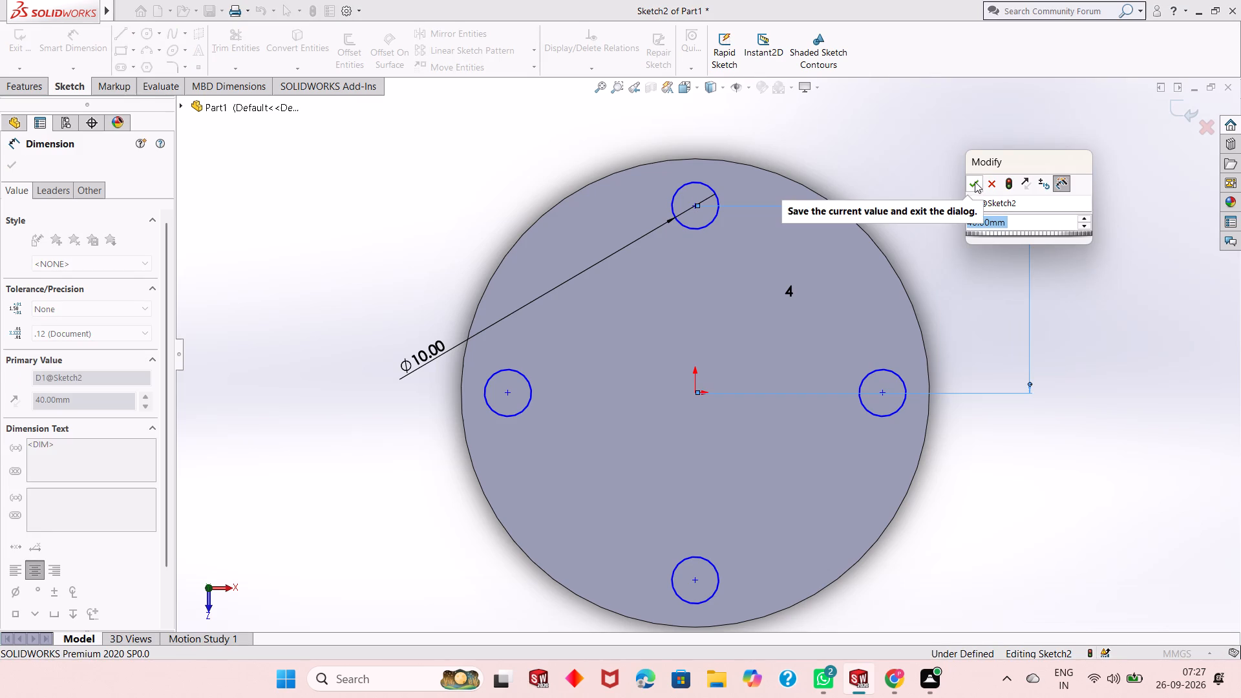
pyautogui.click(975, 182)
# Dimension the horizontal distance between the origin and the leftmost small circle's centre, placing it above the disc.
pyautogui.click(694, 395)
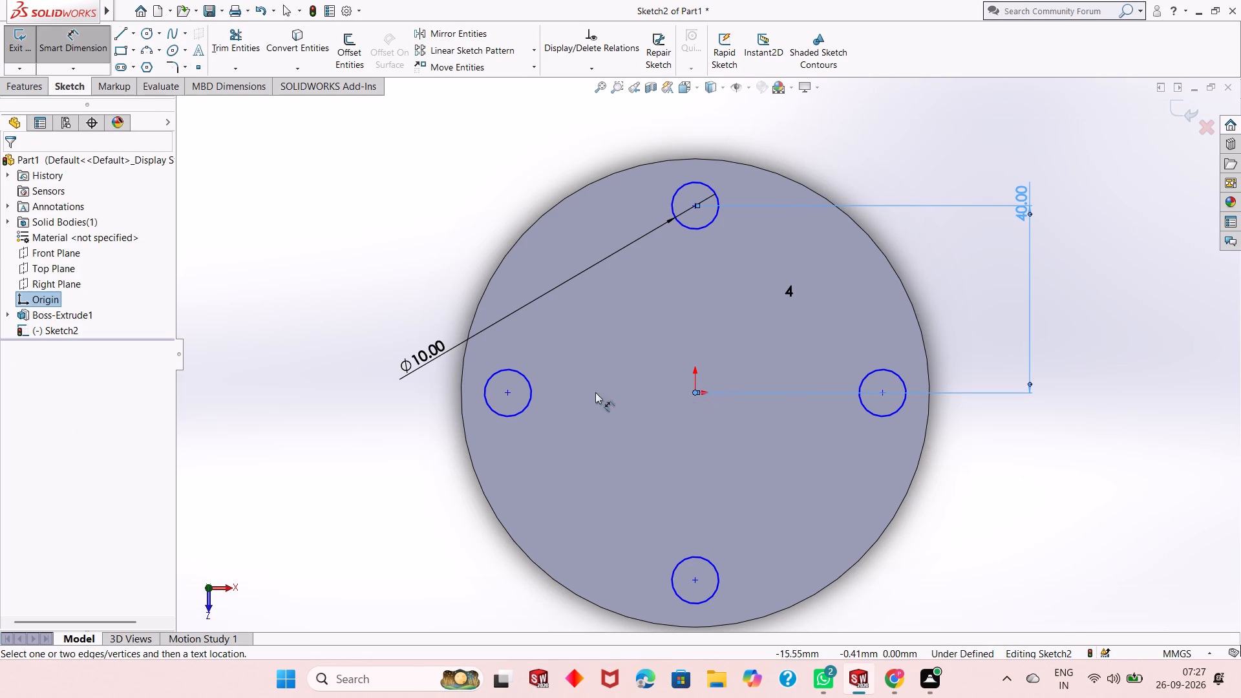
pyautogui.click(505, 389)
pyautogui.click(503, 263)
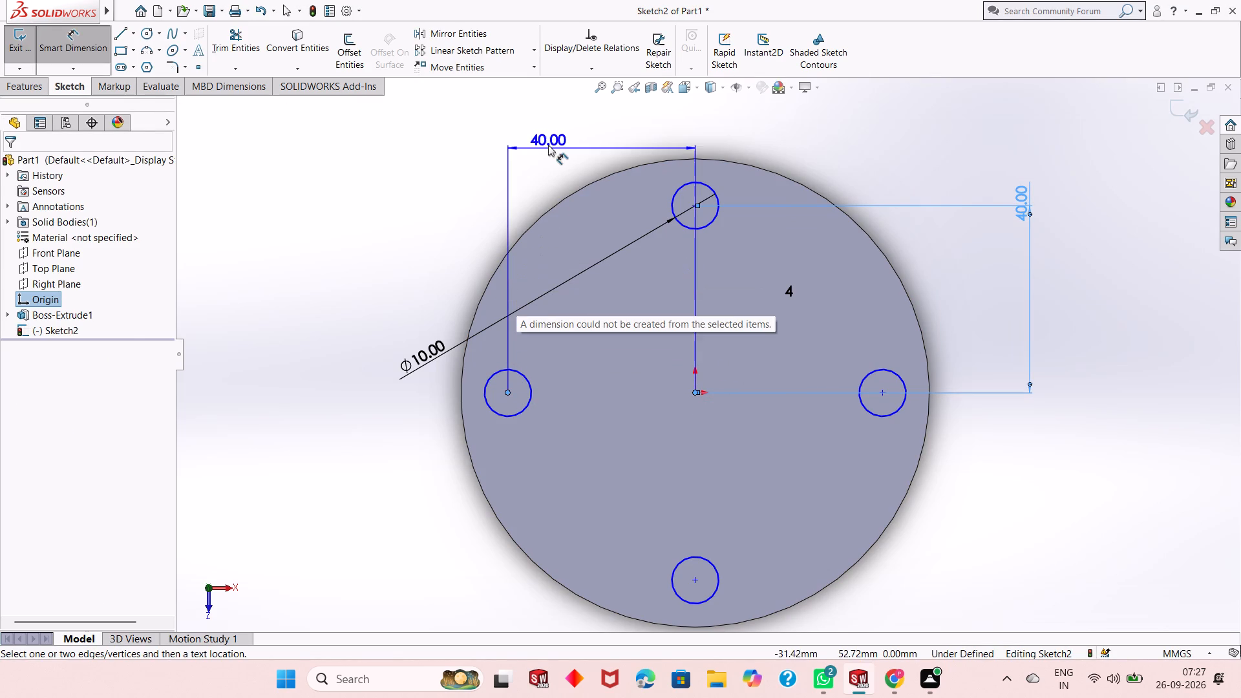
pyautogui.click(548, 145)
pyautogui.click(493, 123)
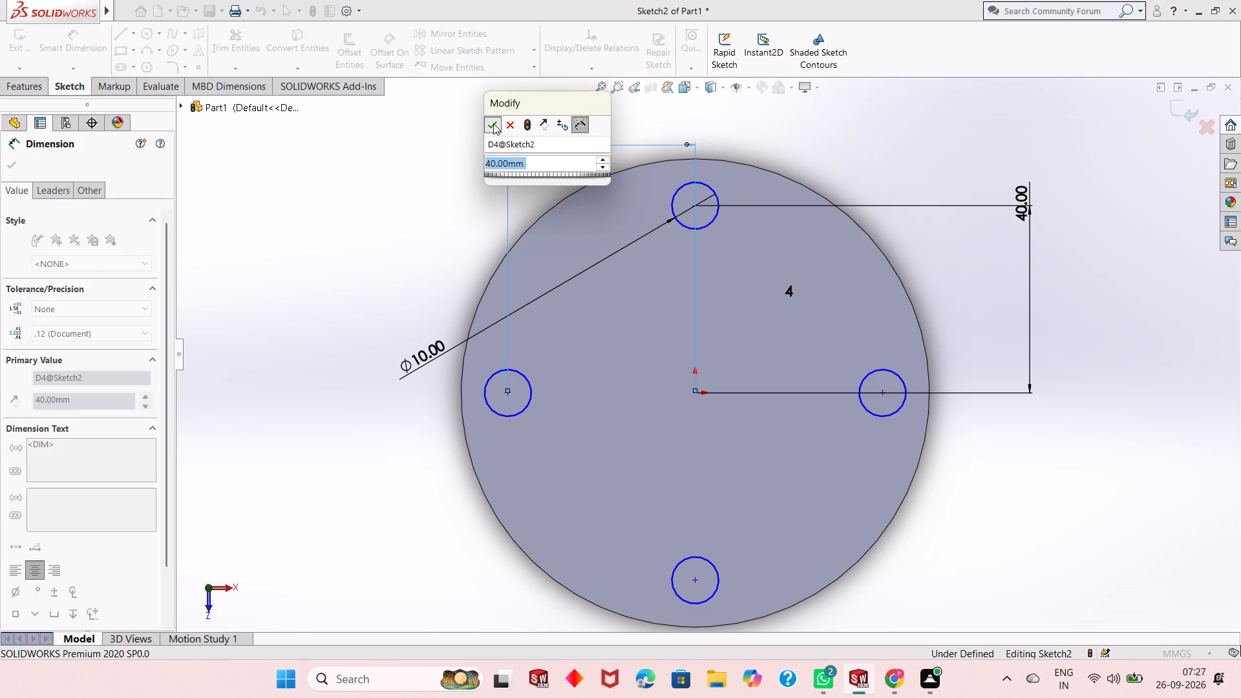
# Dimension the horizontal distance between the centres of the leftmost and rightmost small circles.
pyautogui.click(885, 396)
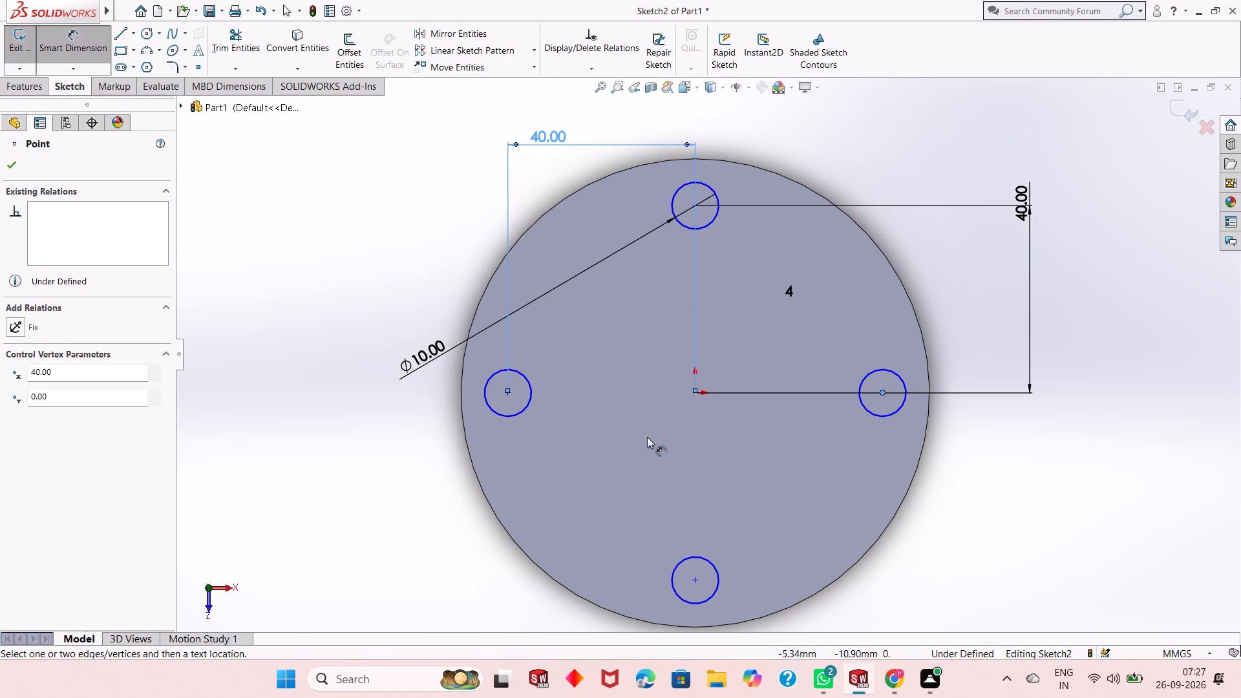
pyautogui.click(508, 393)
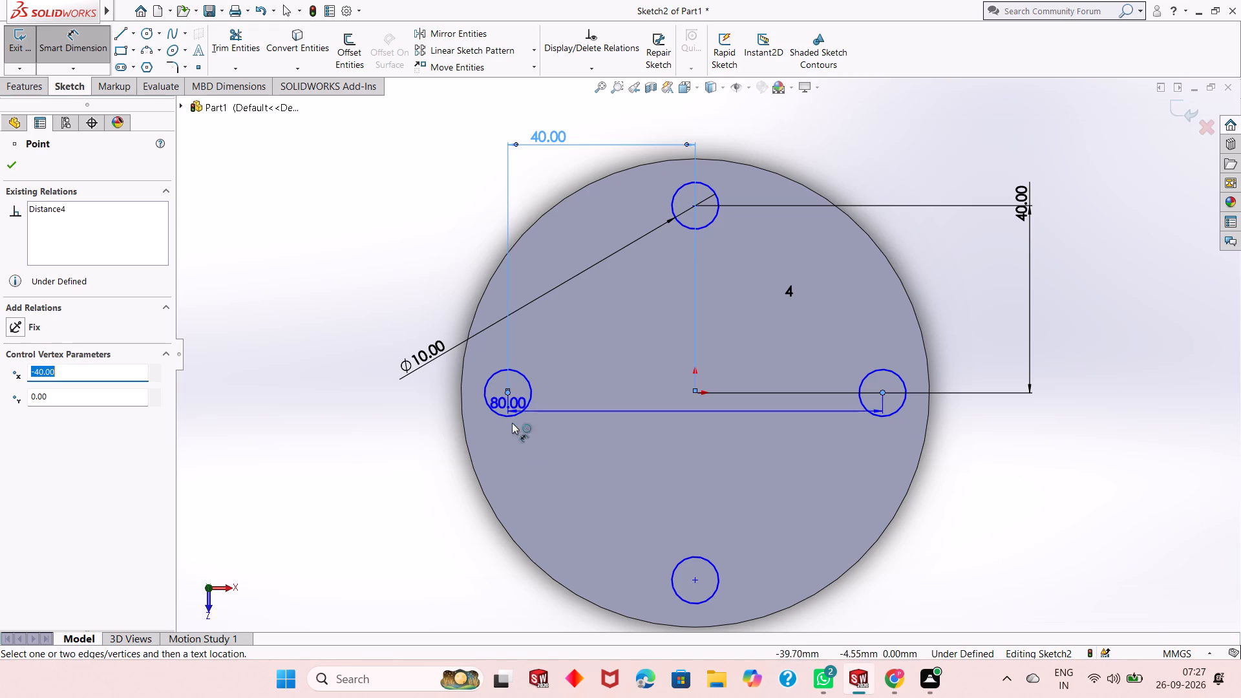
pyautogui.click(536, 455)
pyautogui.click(478, 436)
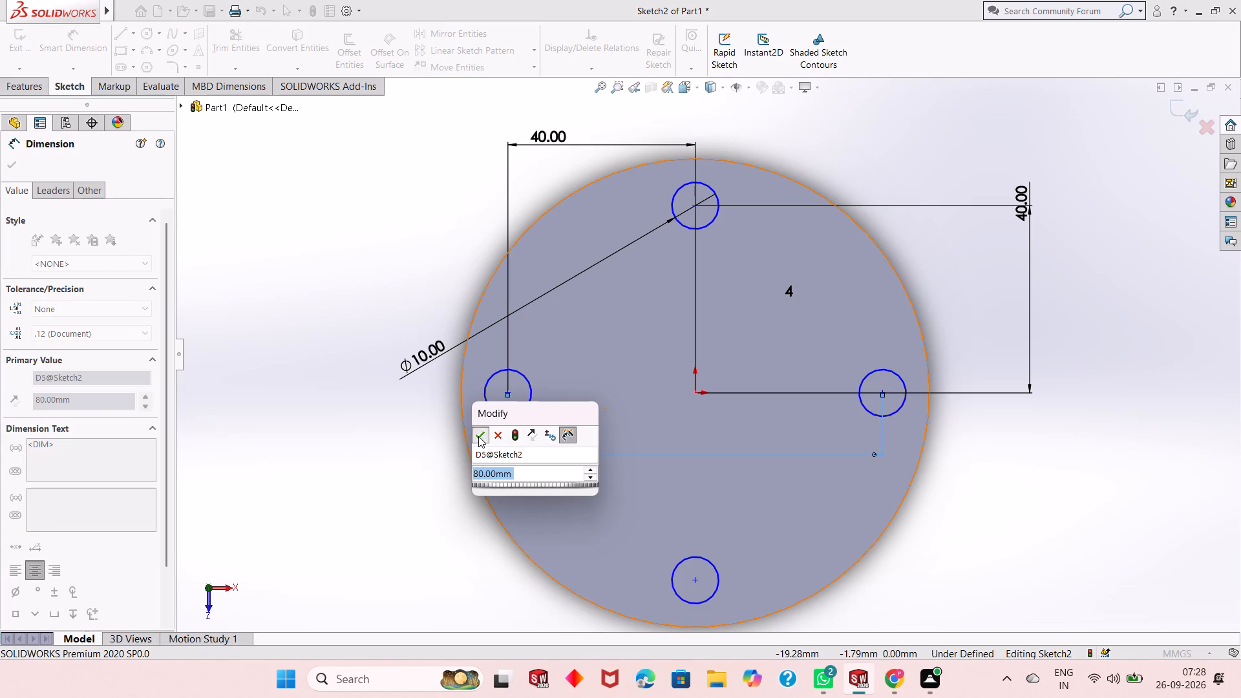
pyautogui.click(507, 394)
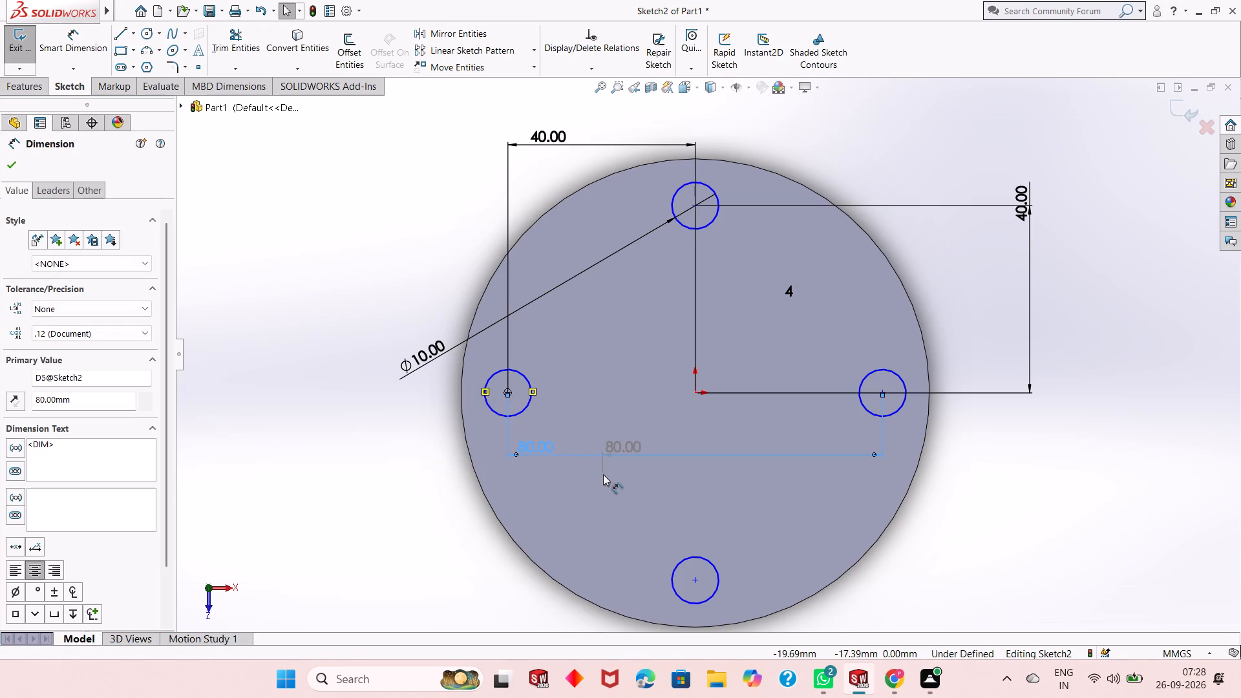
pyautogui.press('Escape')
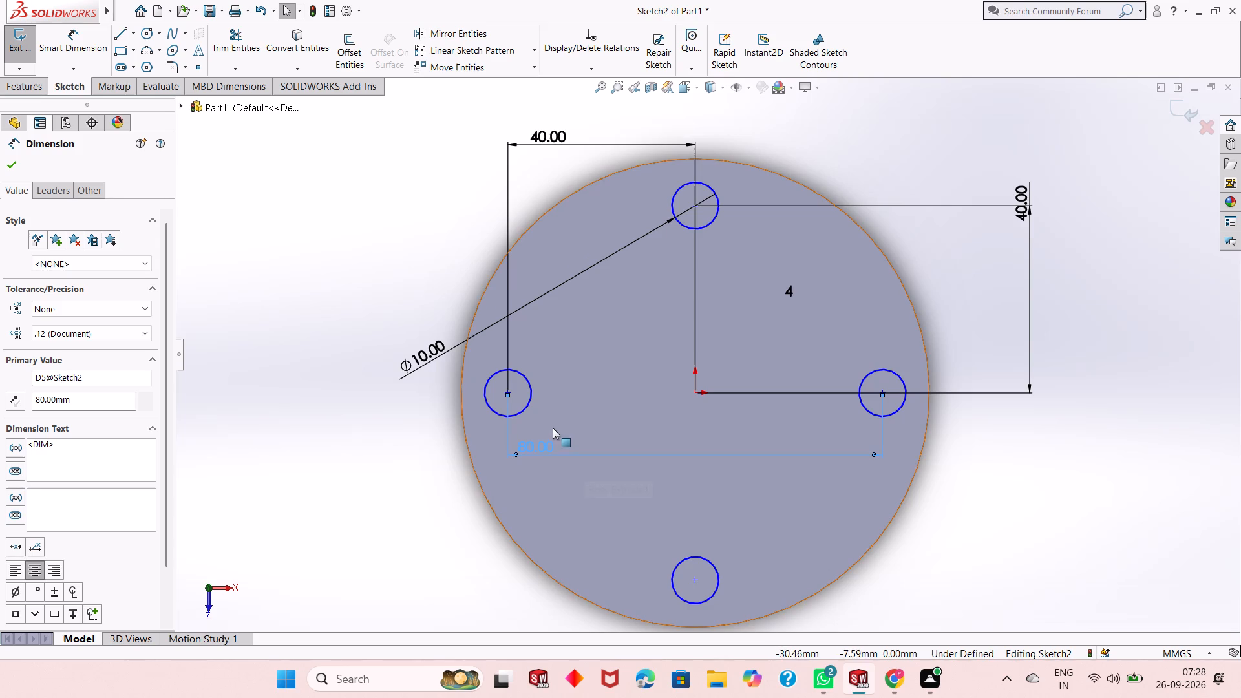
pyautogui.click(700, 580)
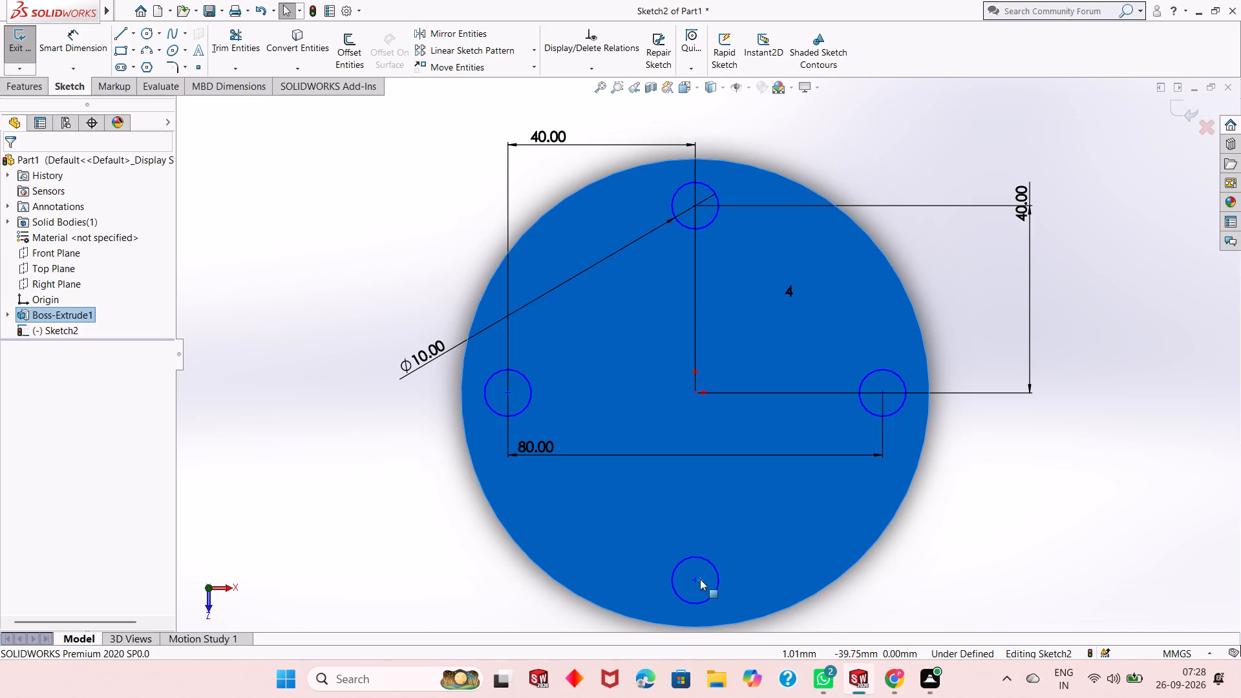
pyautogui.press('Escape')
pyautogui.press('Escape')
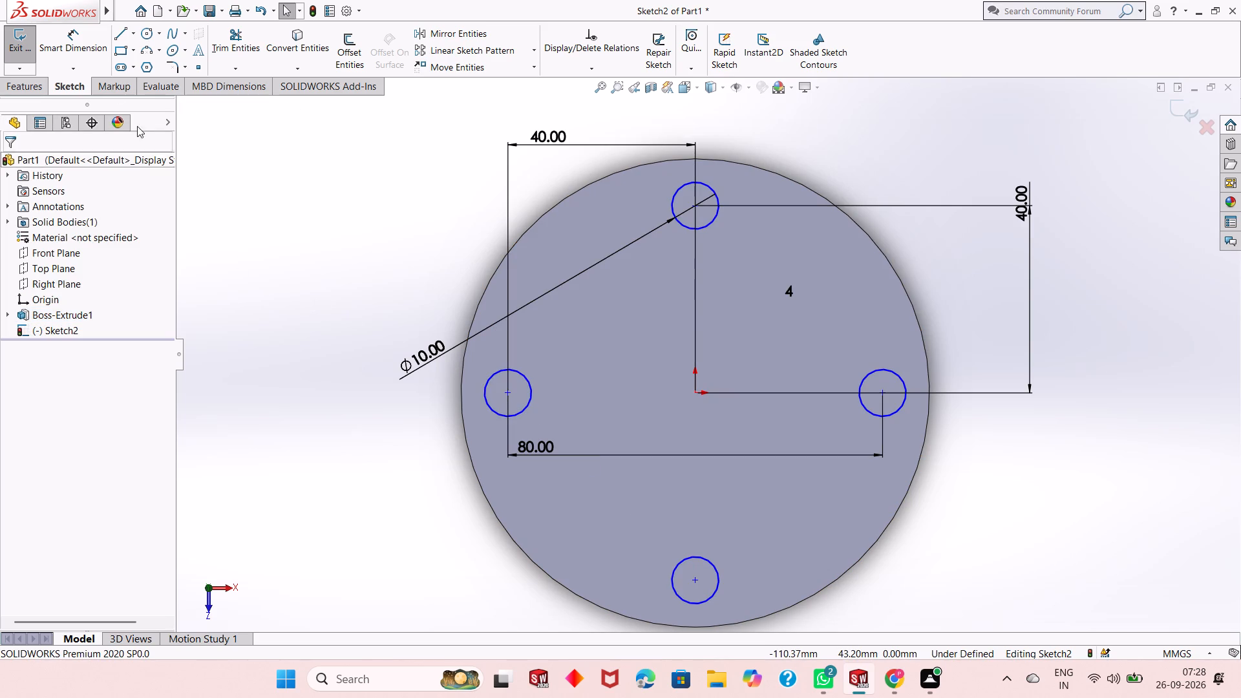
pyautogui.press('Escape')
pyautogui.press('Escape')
# Dimension the vertical distance between the centres of the lowest and leftmost small circles, fully defining the sketch, and leave the dimension tool.
pyautogui.click(91, 56)
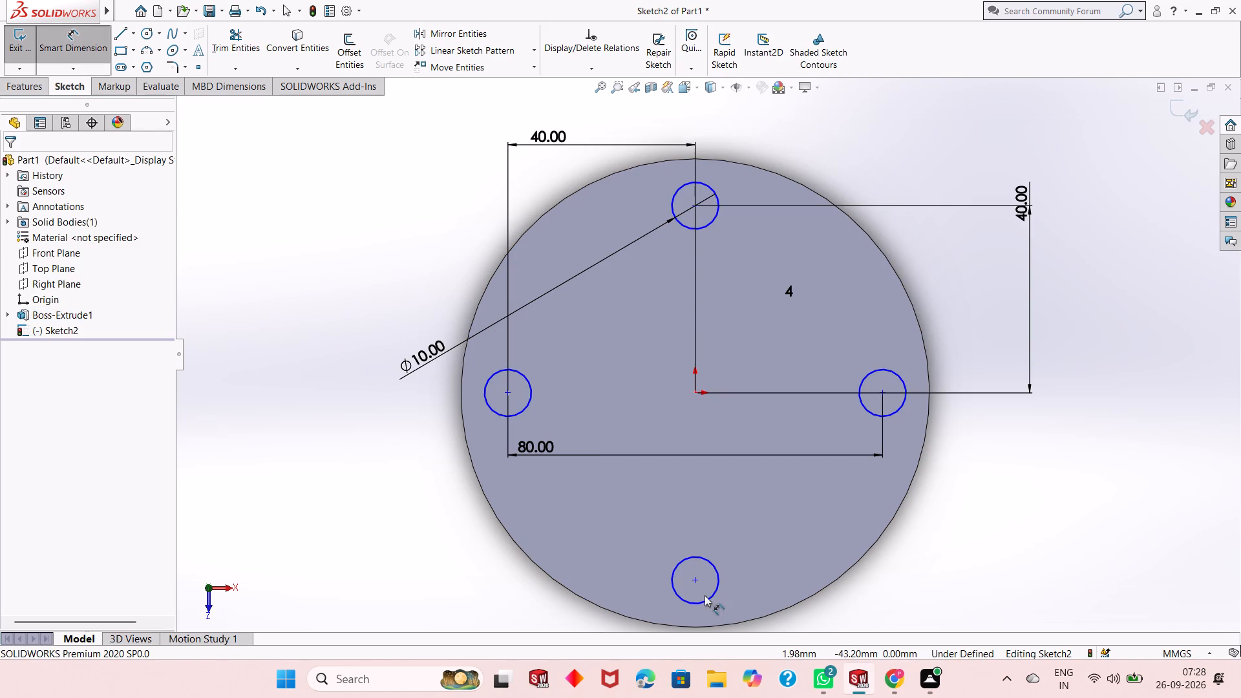
pyautogui.click(697, 579)
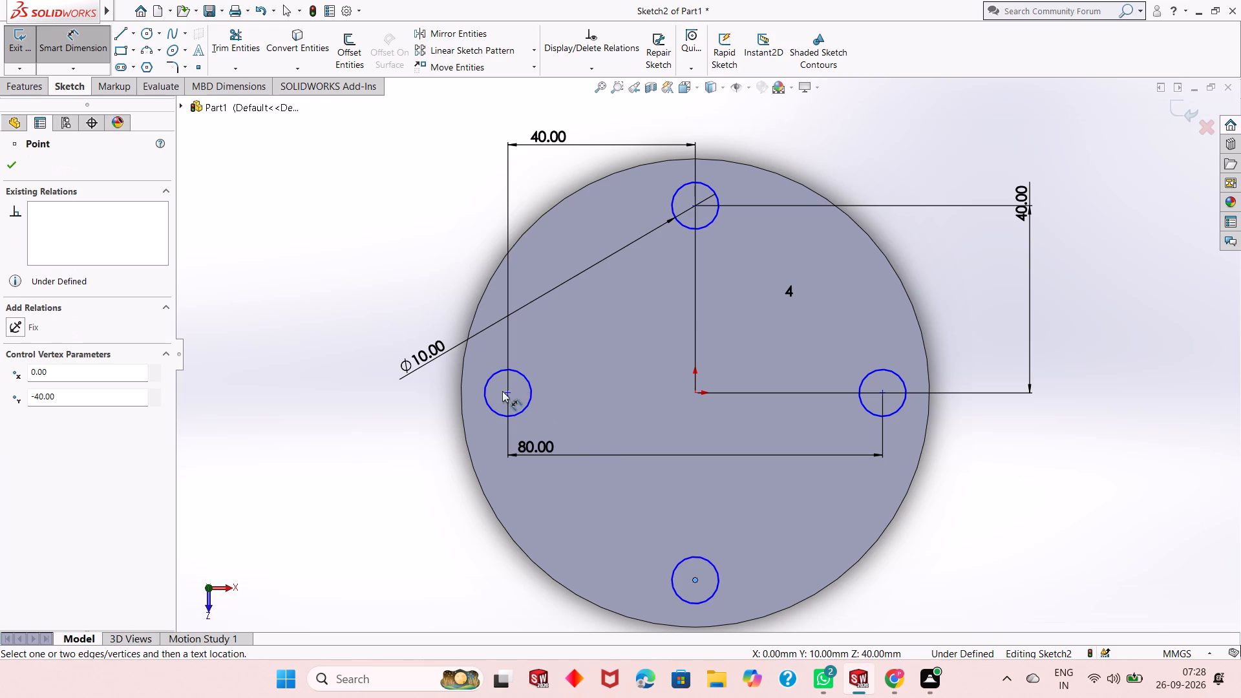
pyautogui.click(507, 394)
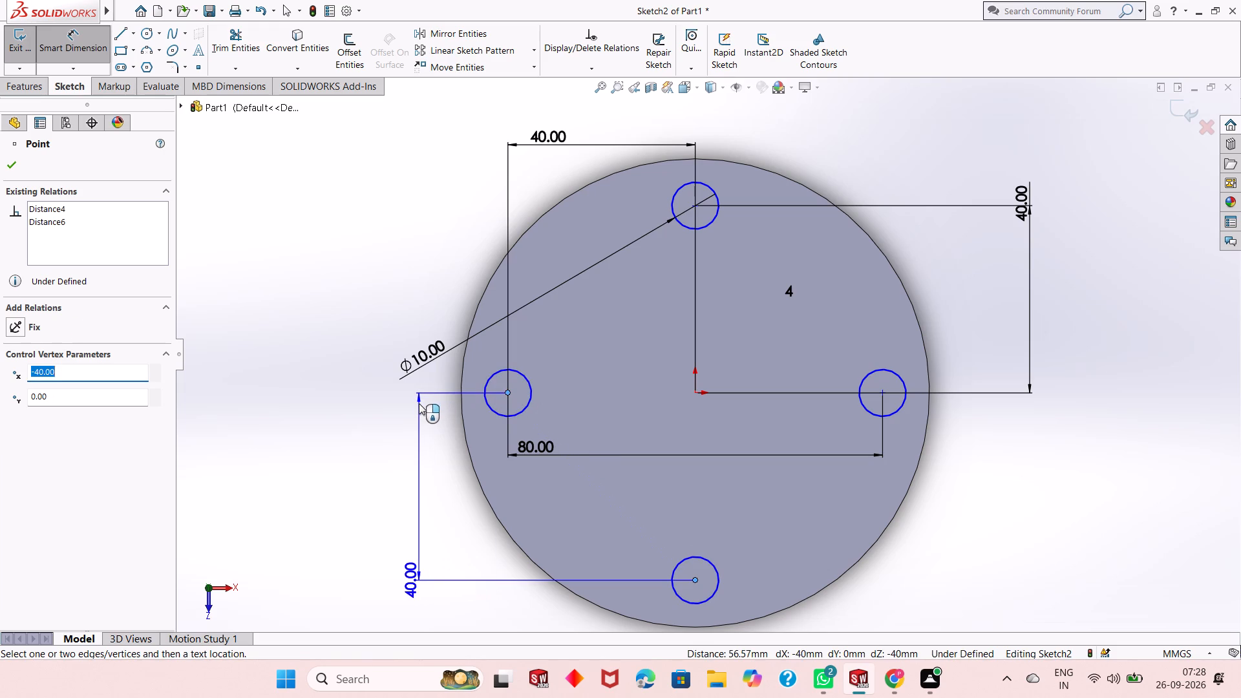
pyautogui.click(419, 403)
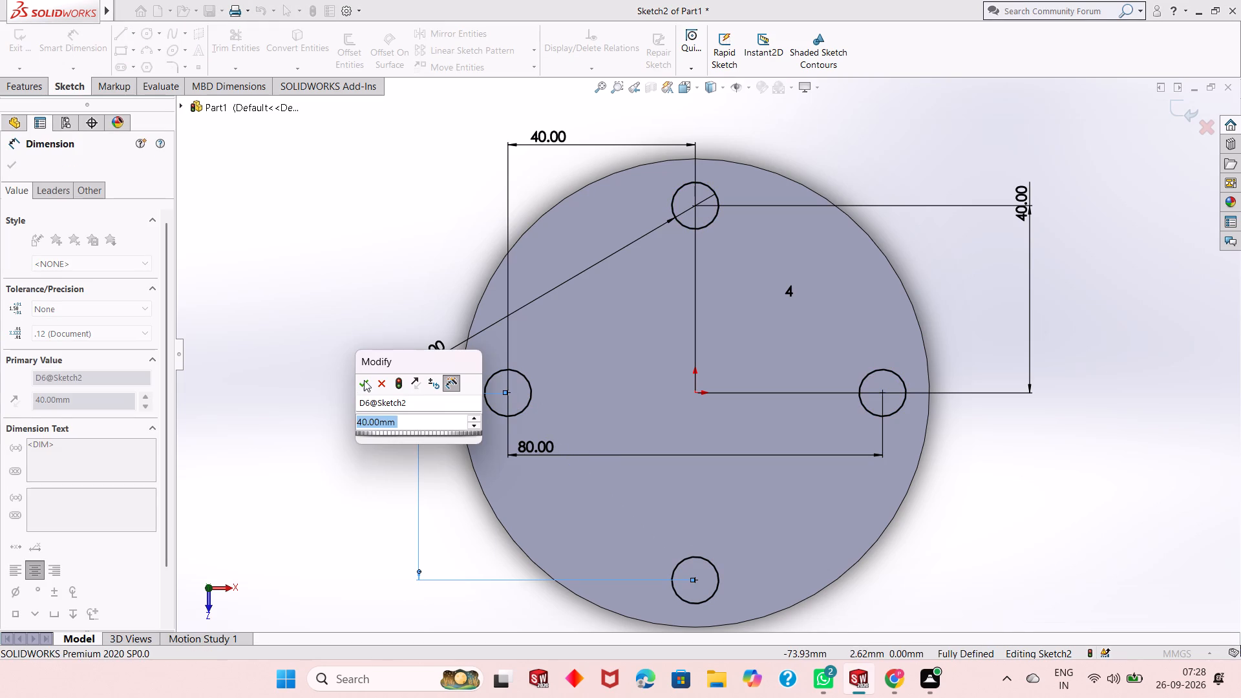
pyautogui.click(364, 380)
pyautogui.rightClick(341, 264)
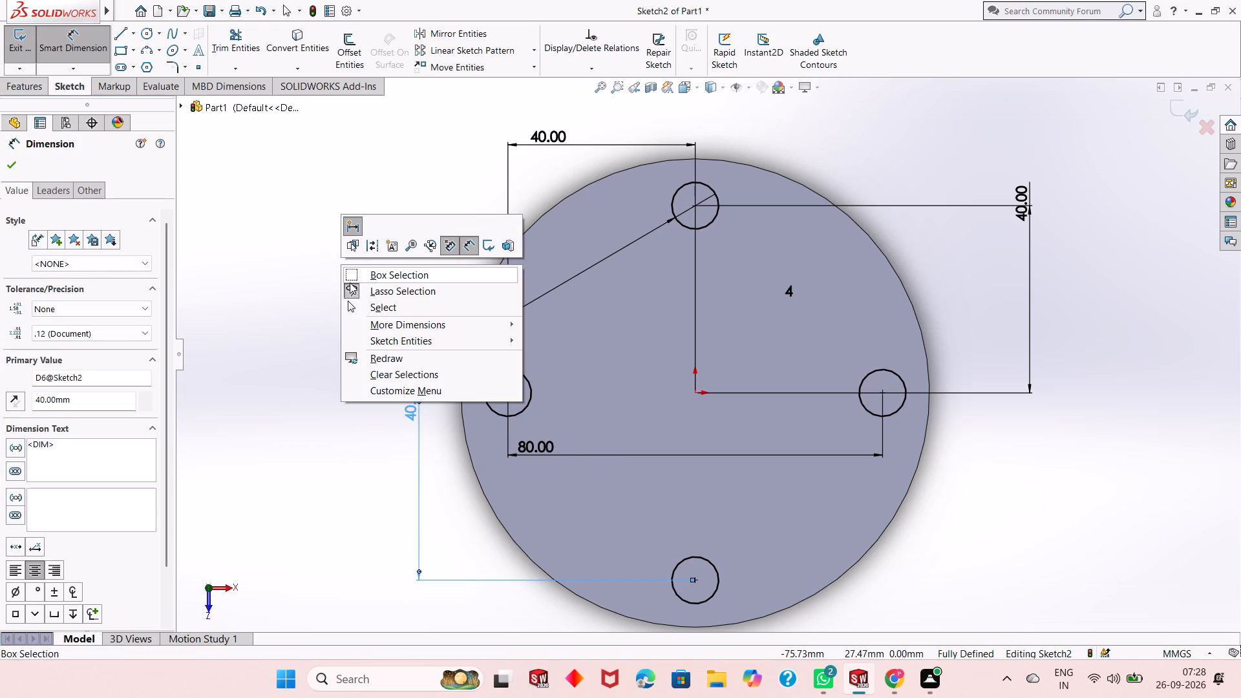
pyautogui.click(363, 305)
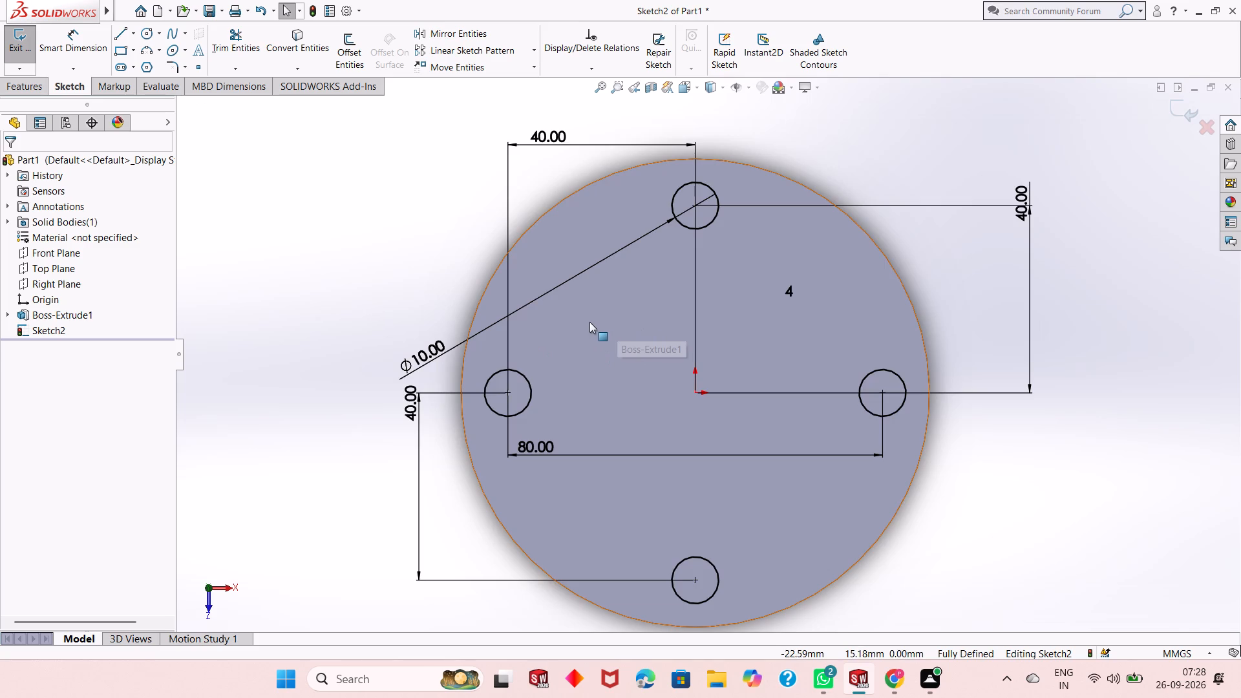
# Cut the four small circles into the disc with a blind Extruded Cut 10 mm deep.
pyautogui.scroll(-1, 588, 322)
pyautogui.scroll(3, 577, 327)
pyautogui.scroll(-2, 928, 423)
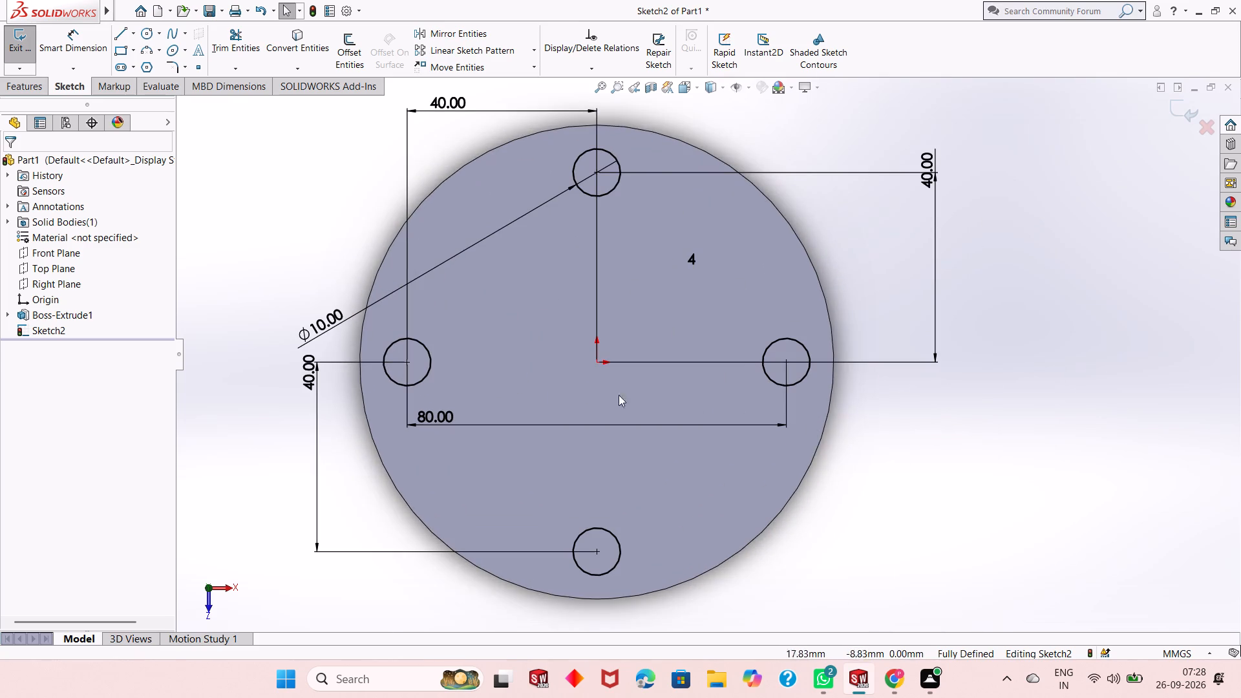
pyautogui.scroll(1, 569, 365)
pyautogui.scroll(-2, 542, 236)
pyautogui.scroll(2, 679, 449)
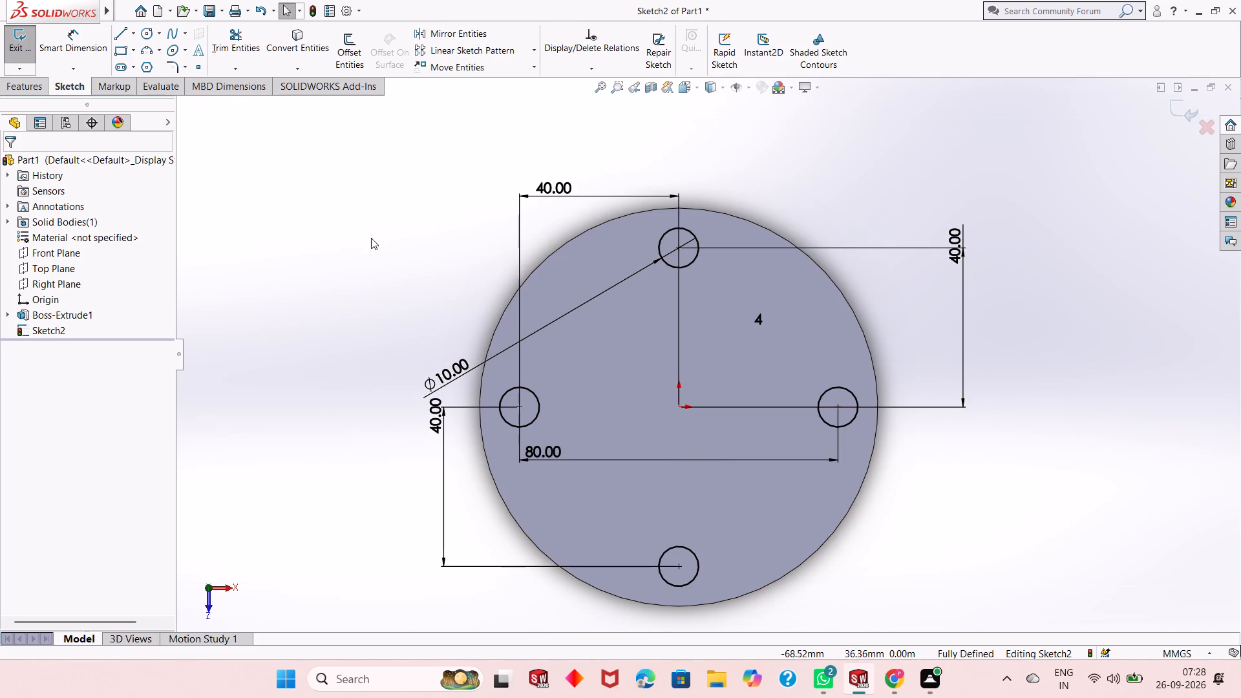
pyautogui.click(34, 93)
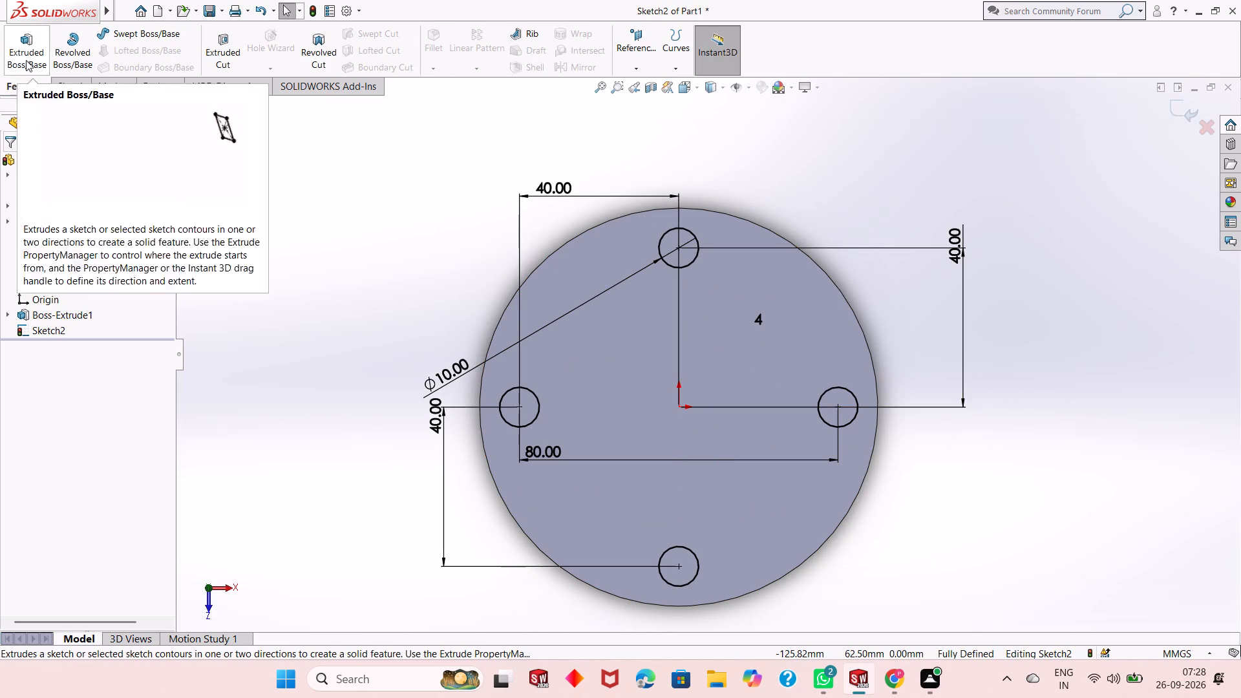
pyautogui.click(224, 43)
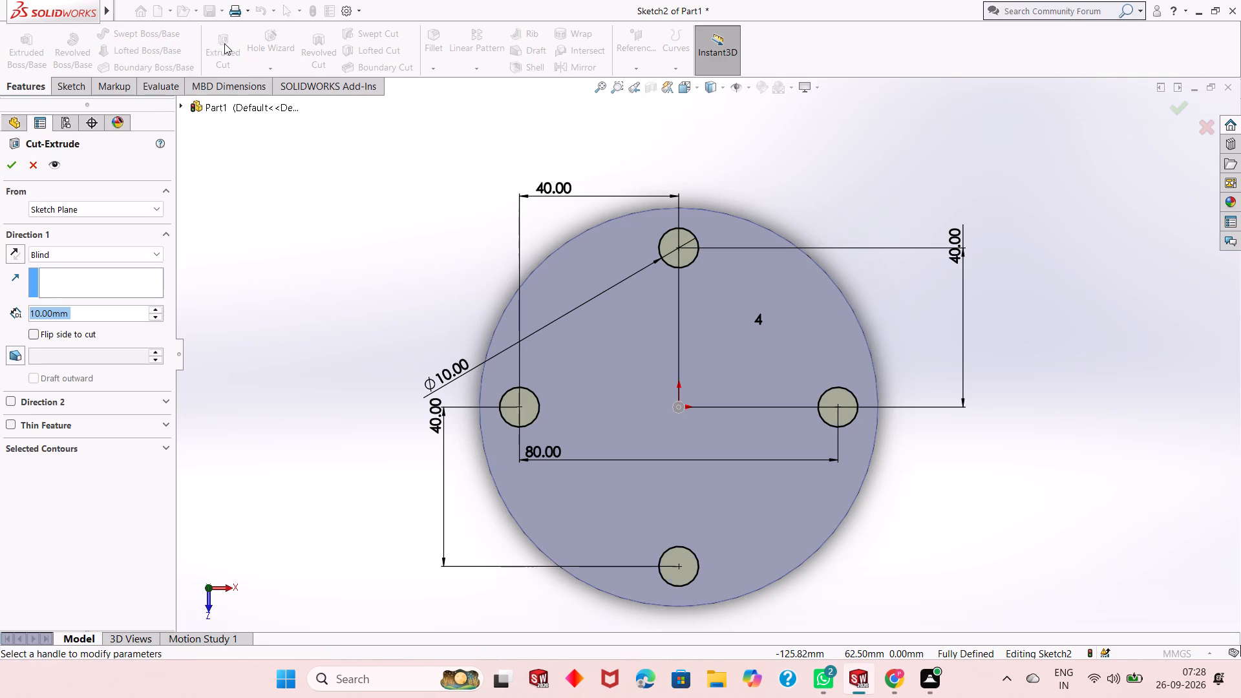
pyautogui.moveTo(349, 376); pyautogui.dragTo(369, 267, button='middle')
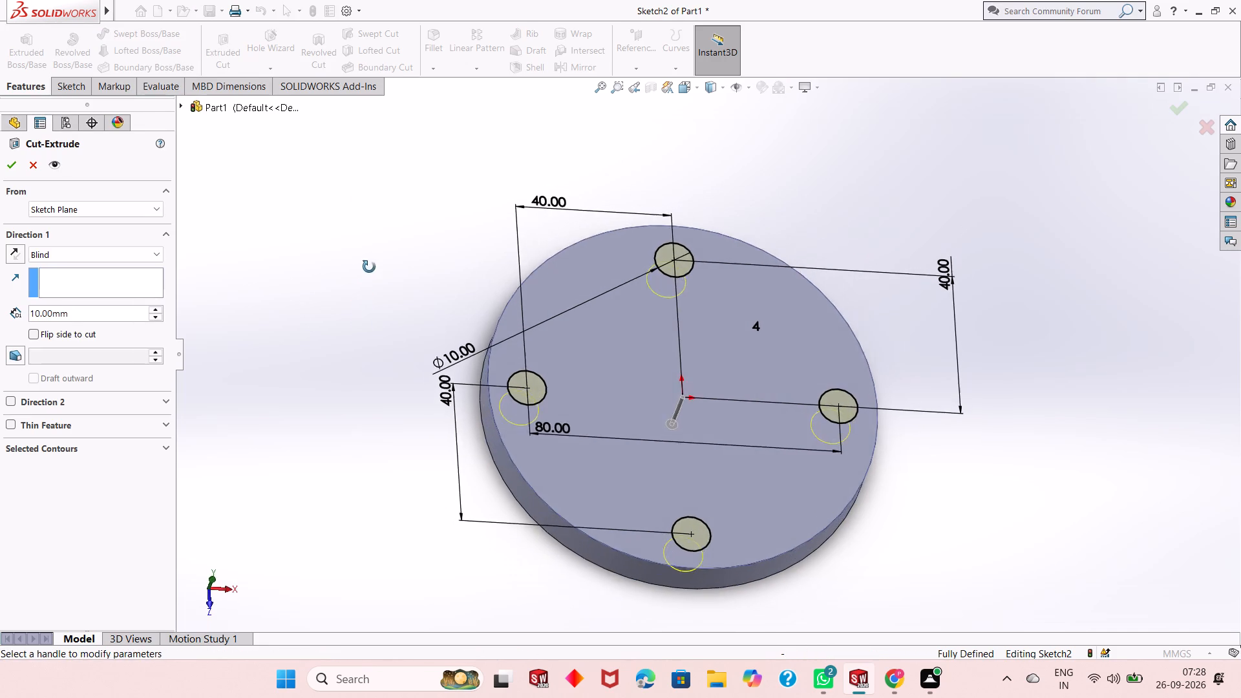
pyautogui.moveTo(369, 267); pyautogui.dragTo(373, 226, button='middle')
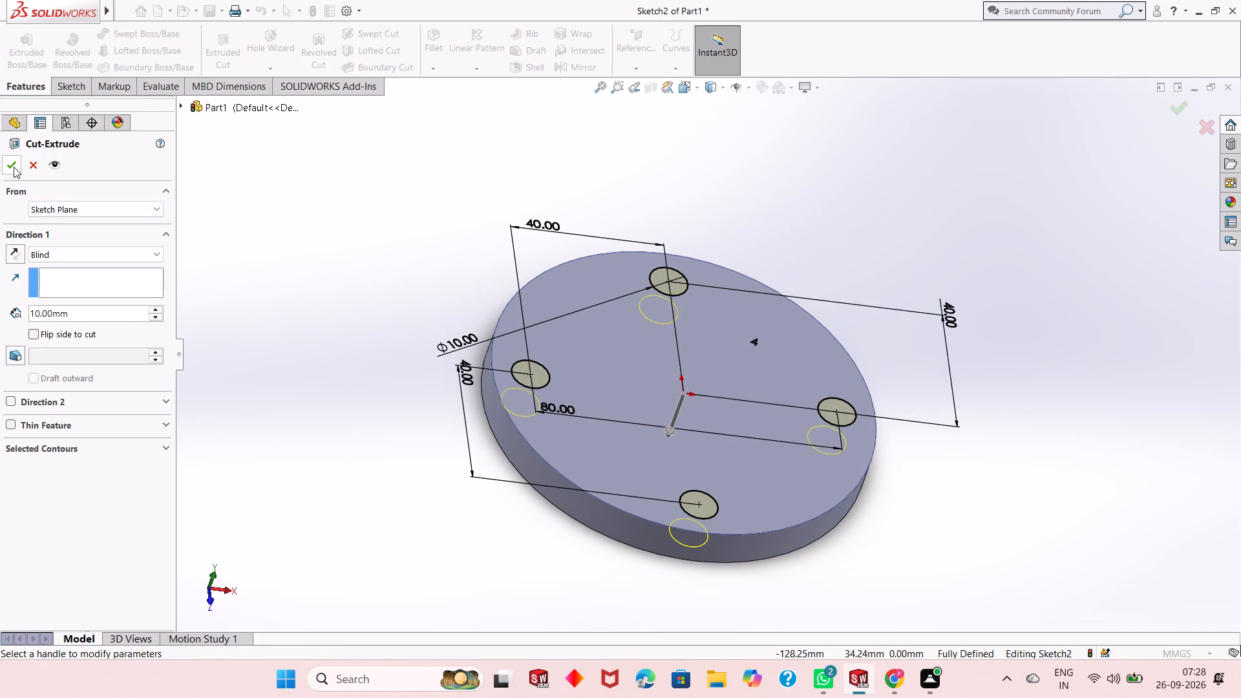
pyautogui.click(14, 167)
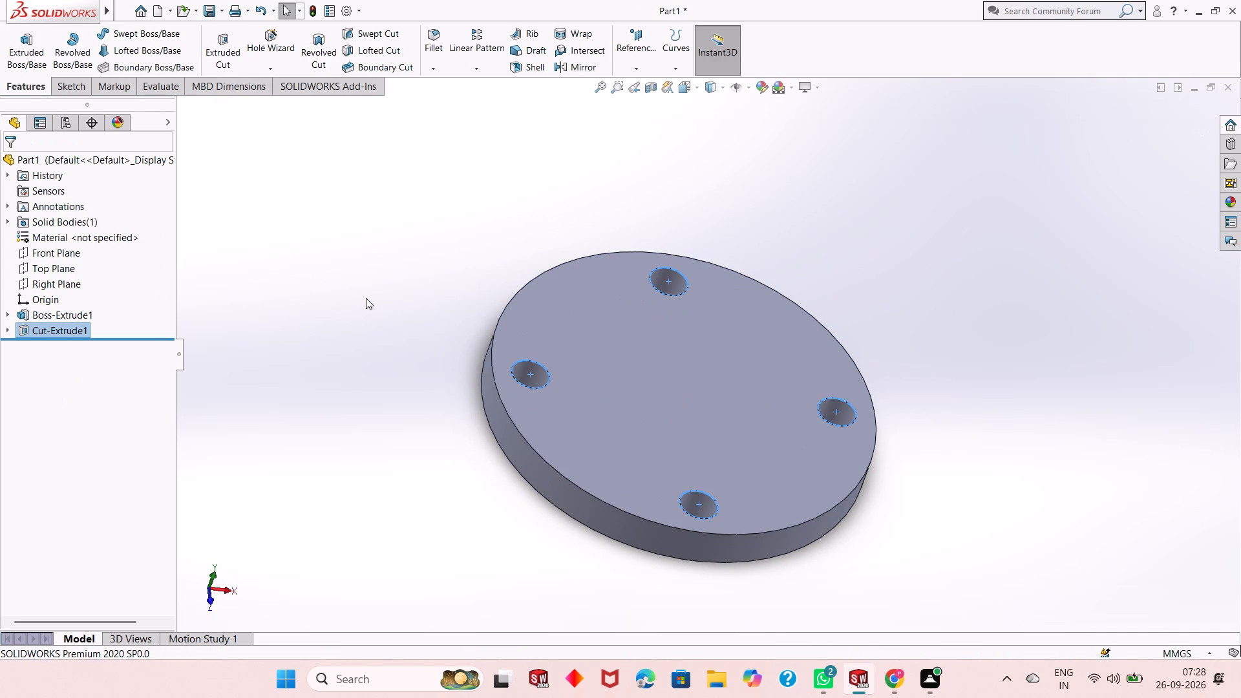
pyautogui.click(366, 298)
# Start a new sketch on the disc's flat top face and view it face-on.
pyautogui.moveTo(672, 383); pyautogui.dragTo(384, 464, button='middle')
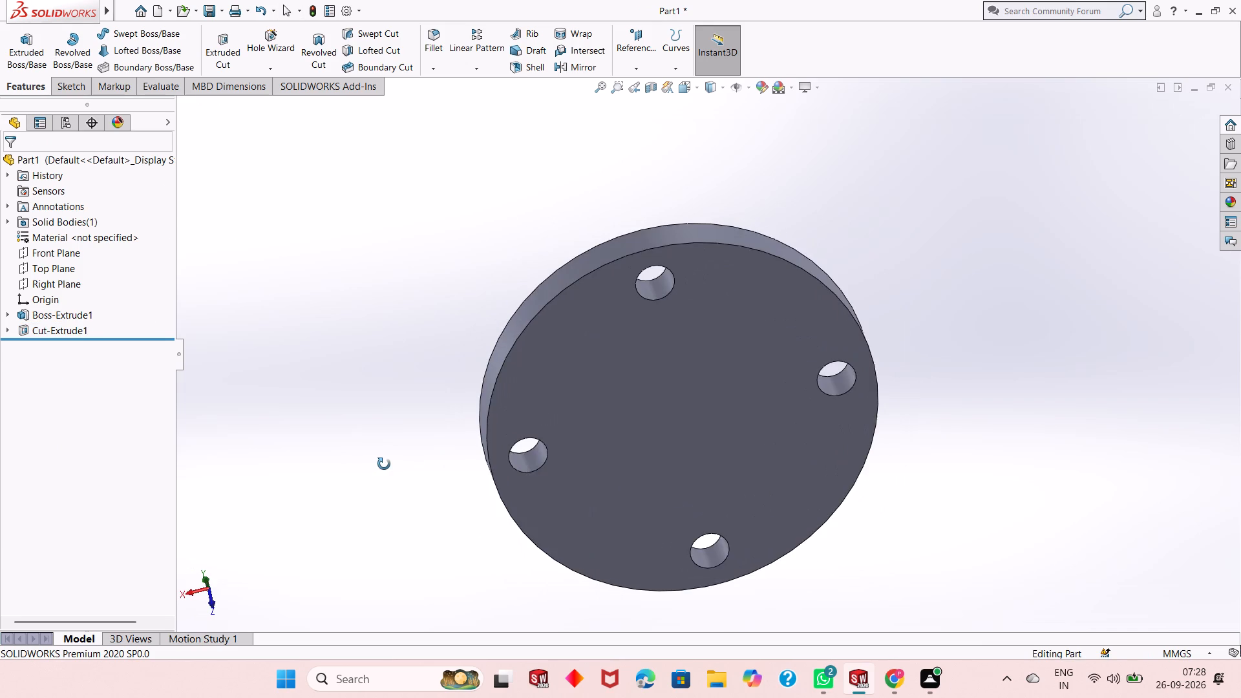
pyautogui.moveTo(384, 464); pyautogui.dragTo(649, 294, button='middle')
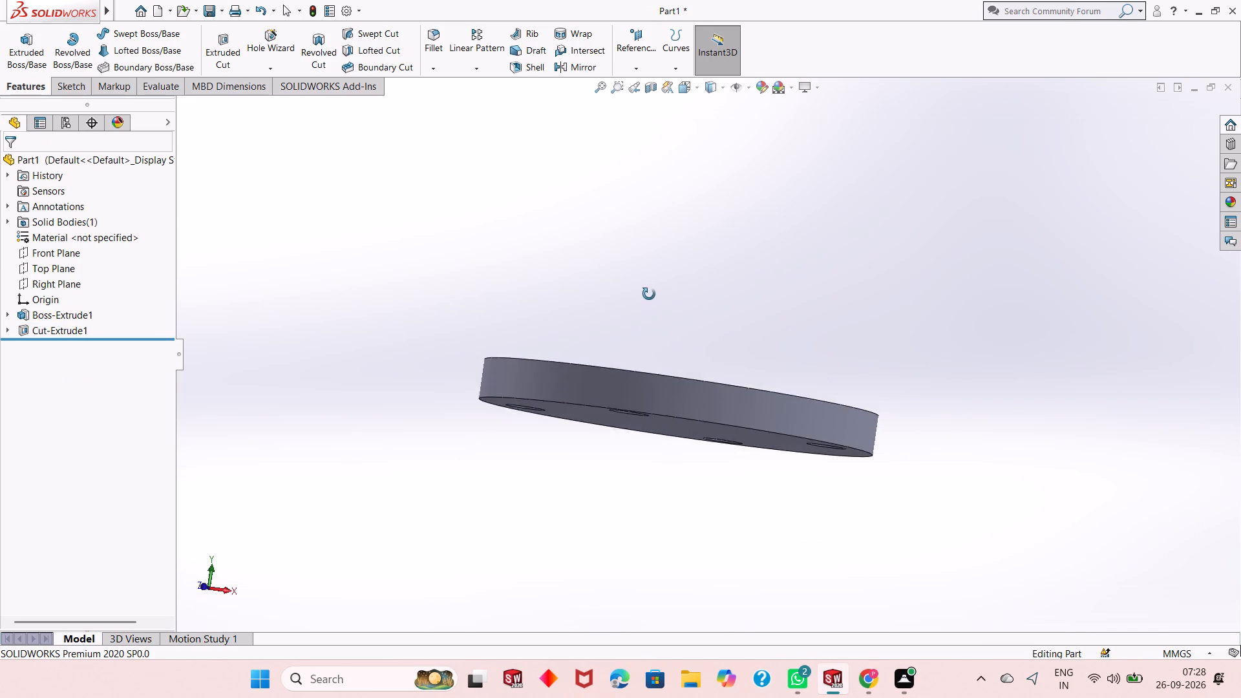
pyautogui.moveTo(649, 294); pyautogui.dragTo(652, 285, button='middle')
pyautogui.moveTo(683, 461); pyautogui.dragTo(700, 458, button='middle')
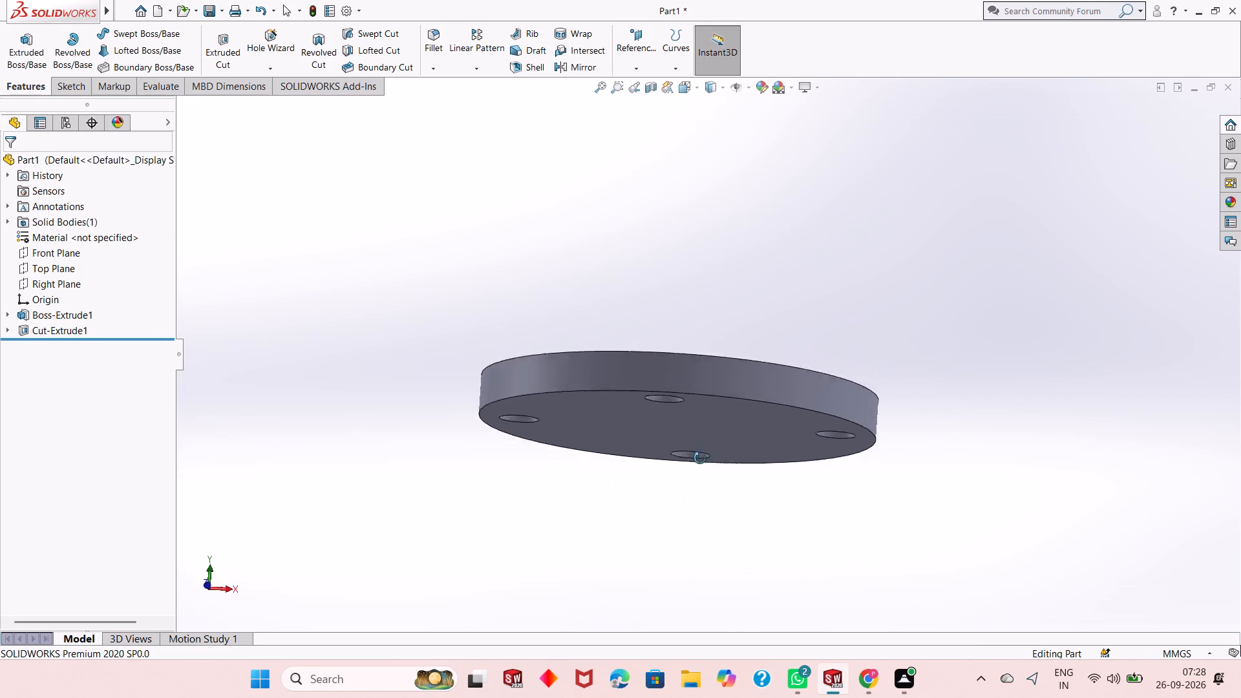
pyautogui.moveTo(700, 458); pyautogui.dragTo(686, 608, button='middle')
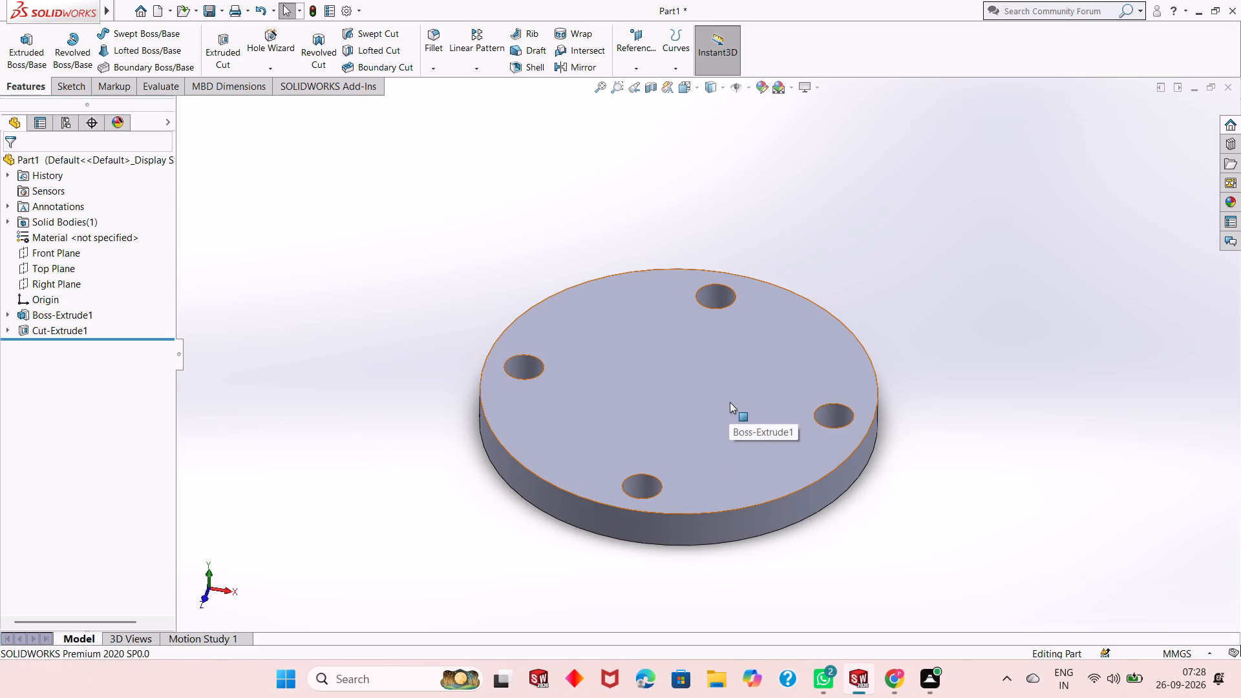
pyautogui.click(730, 402)
pyautogui.click(781, 370)
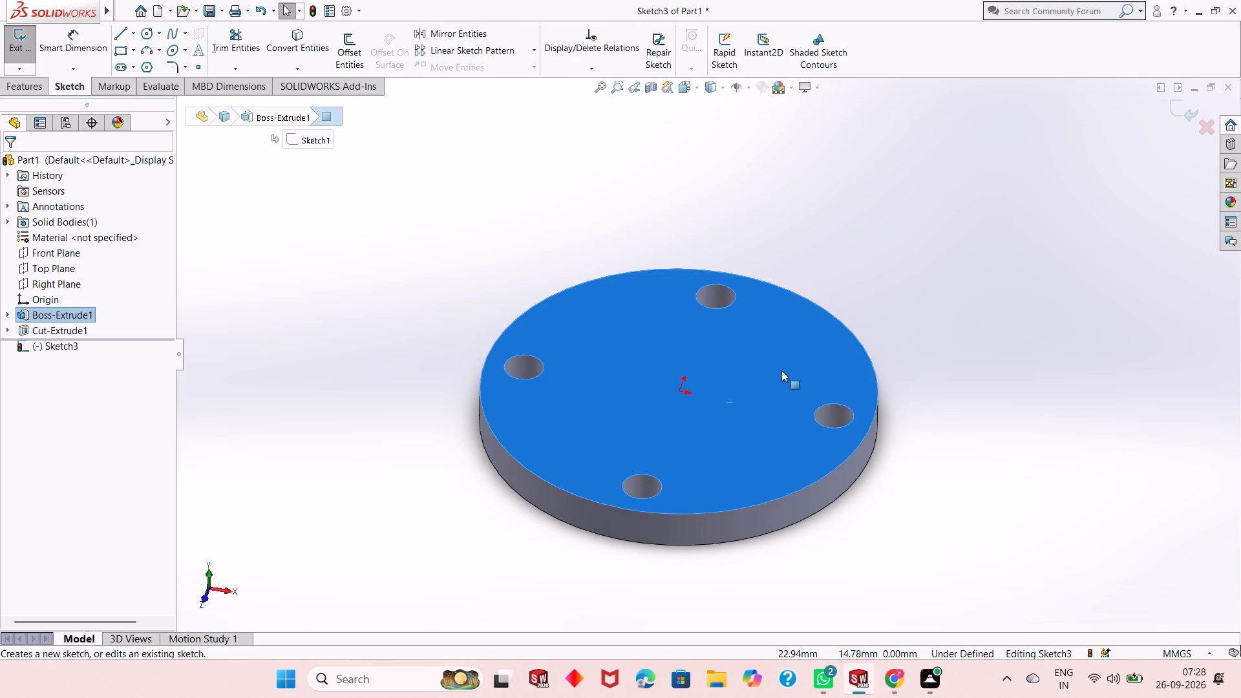
pyautogui.hotkey('ctrl', '8')
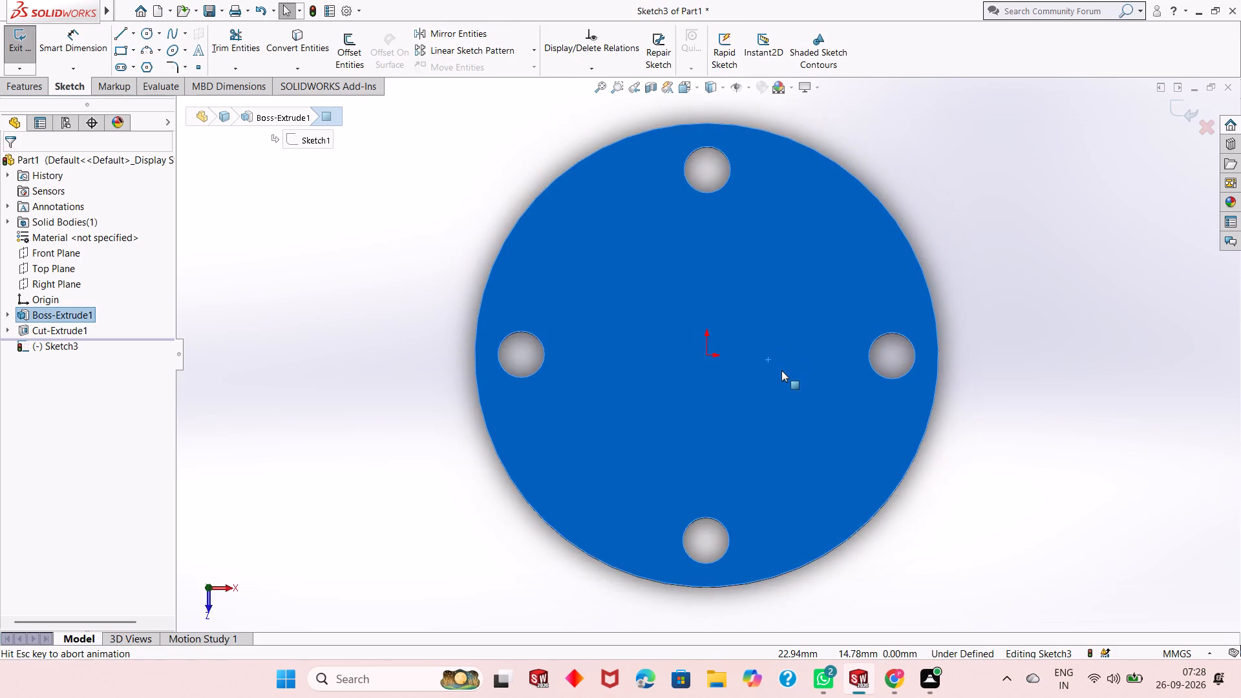
pyautogui.click(402, 423)
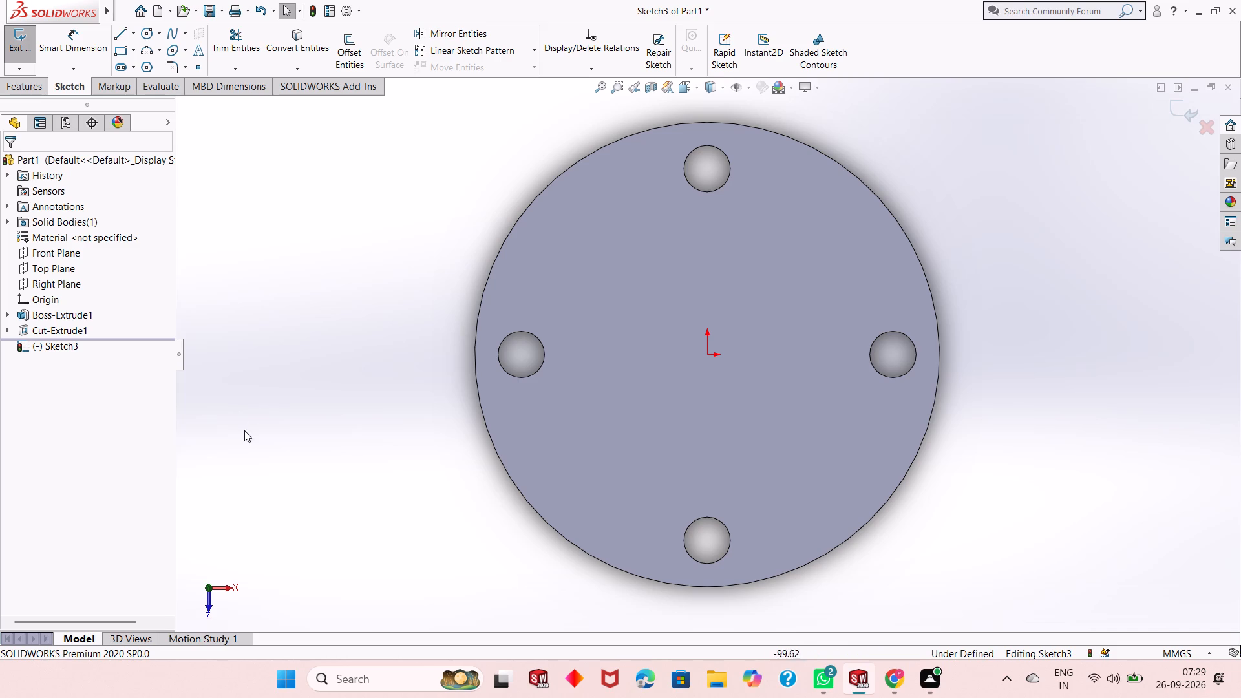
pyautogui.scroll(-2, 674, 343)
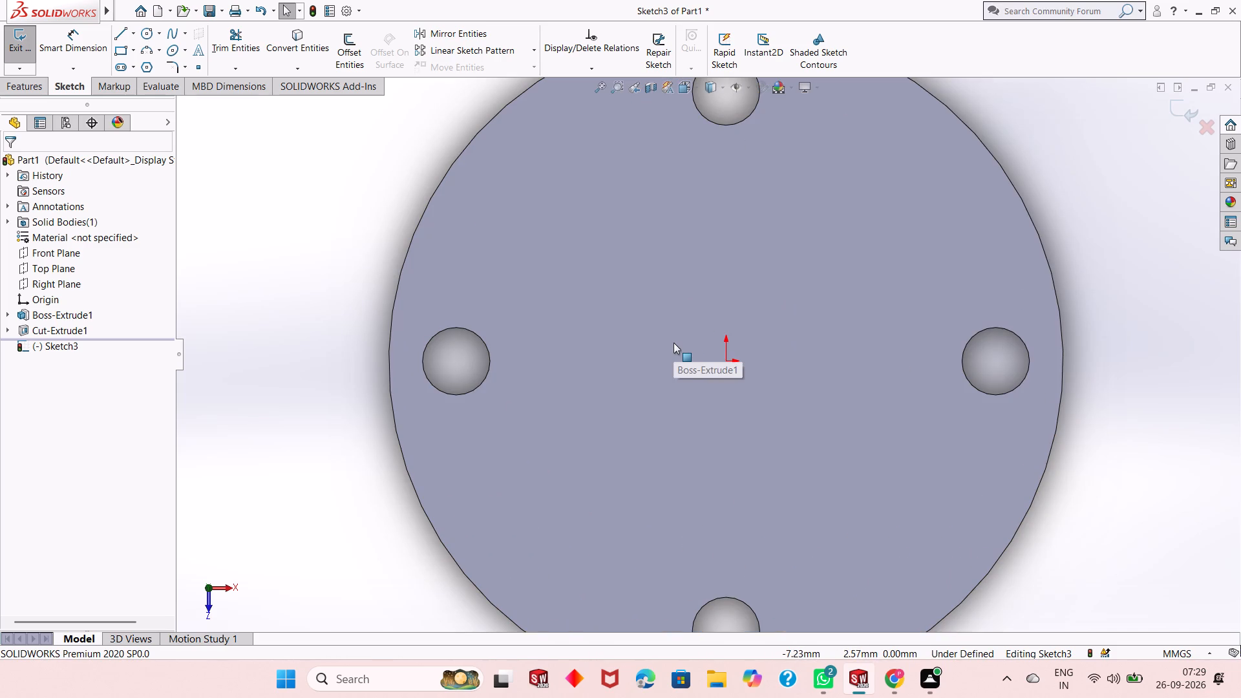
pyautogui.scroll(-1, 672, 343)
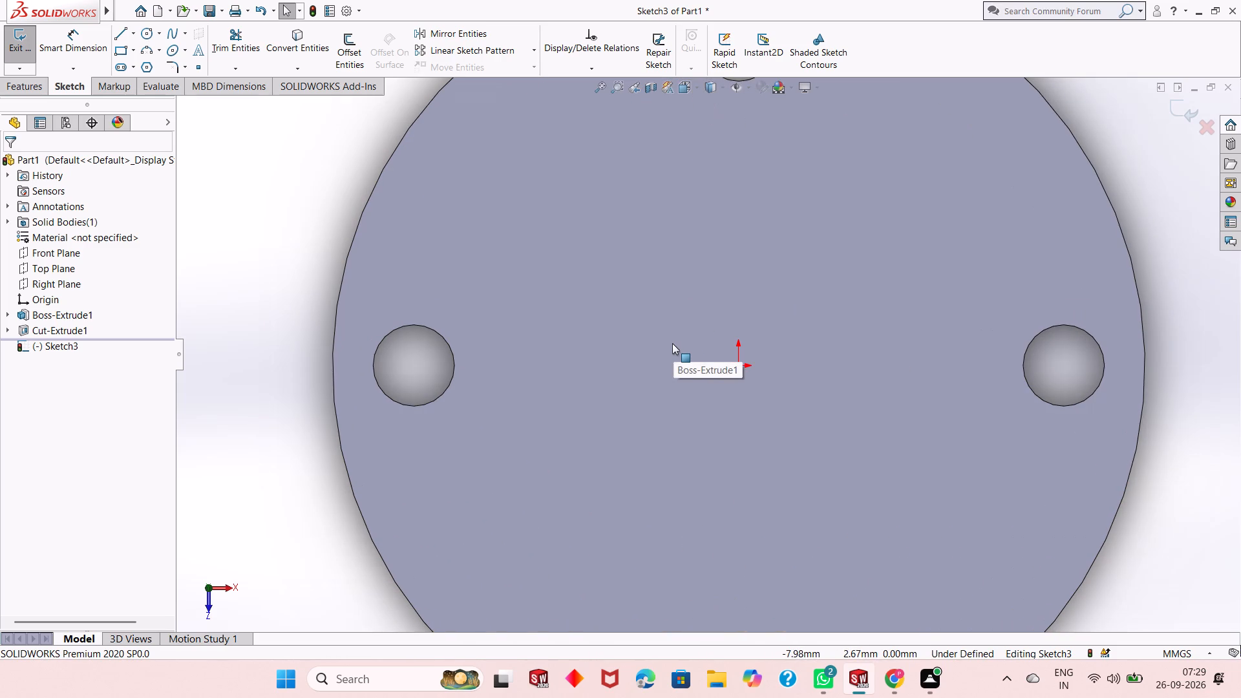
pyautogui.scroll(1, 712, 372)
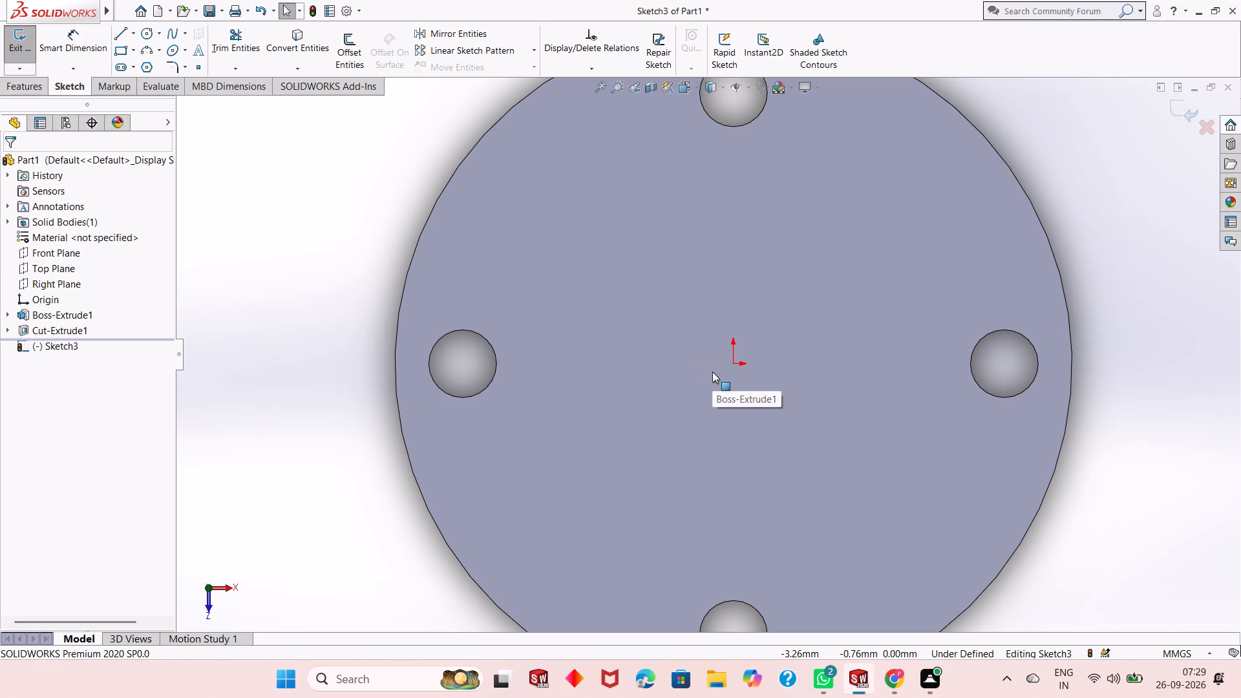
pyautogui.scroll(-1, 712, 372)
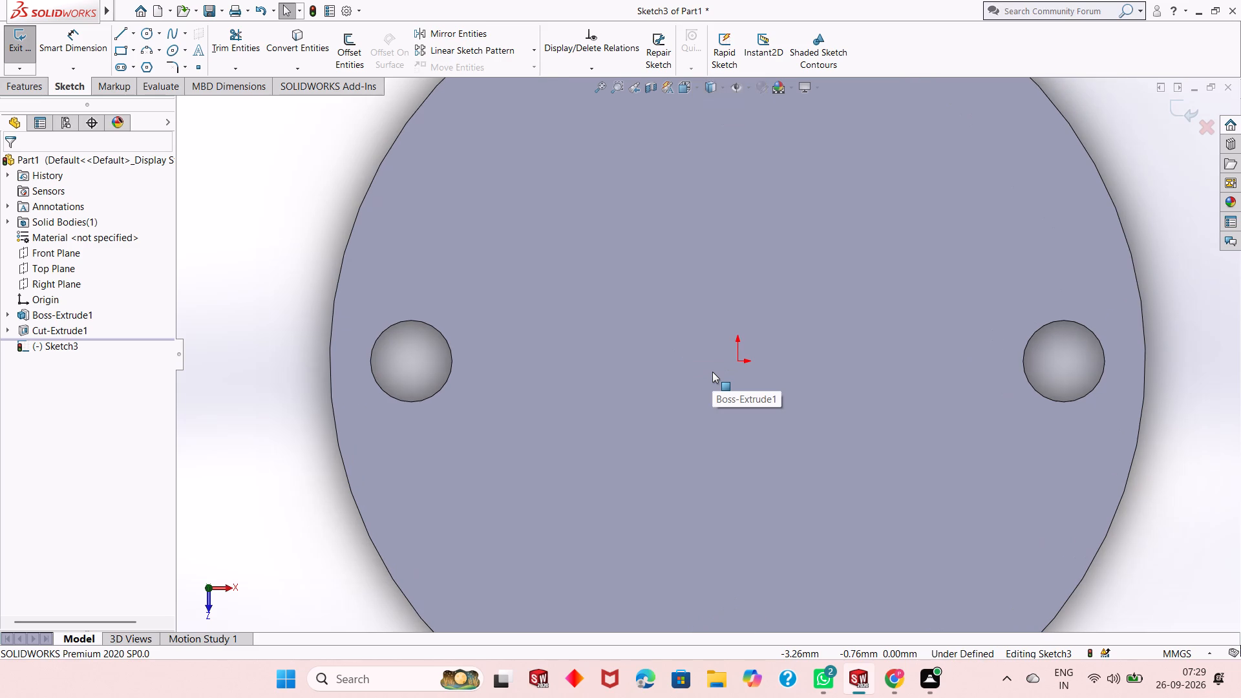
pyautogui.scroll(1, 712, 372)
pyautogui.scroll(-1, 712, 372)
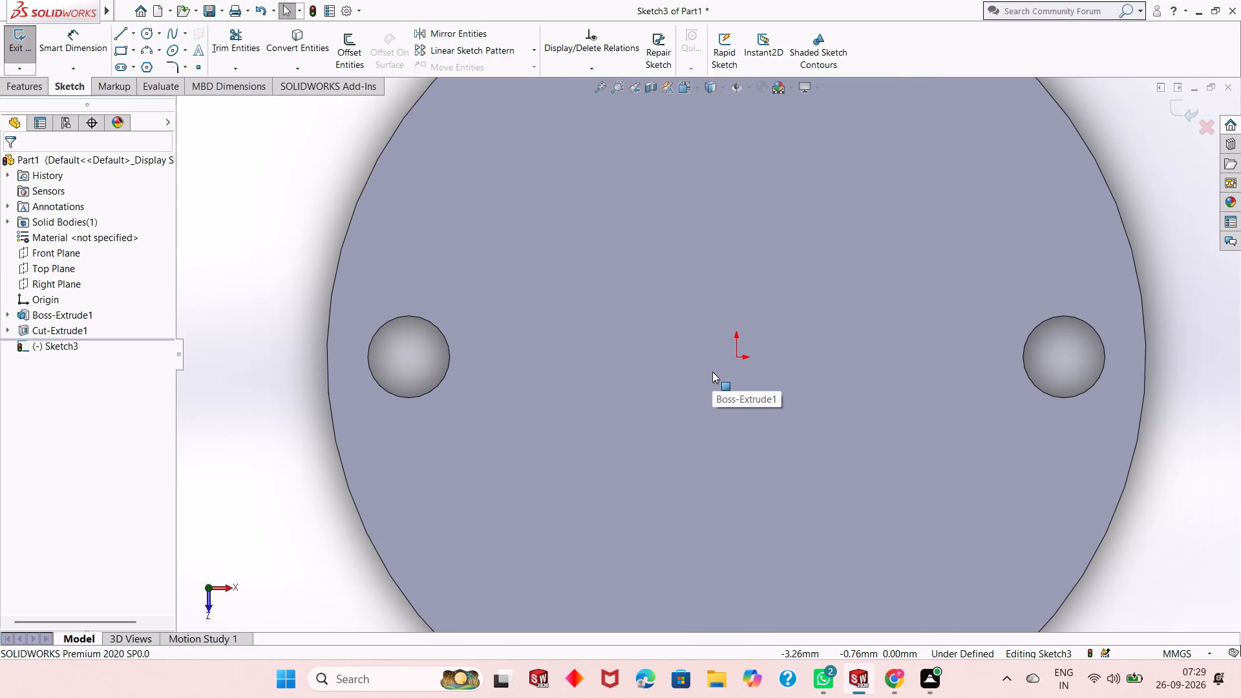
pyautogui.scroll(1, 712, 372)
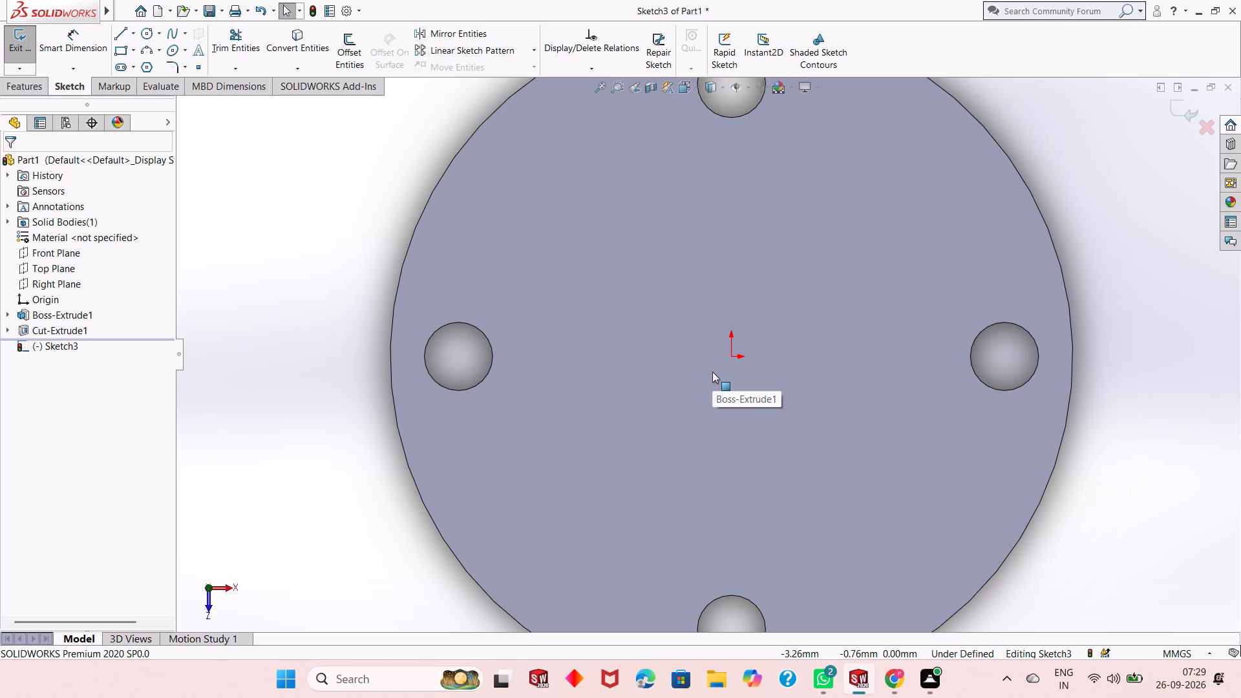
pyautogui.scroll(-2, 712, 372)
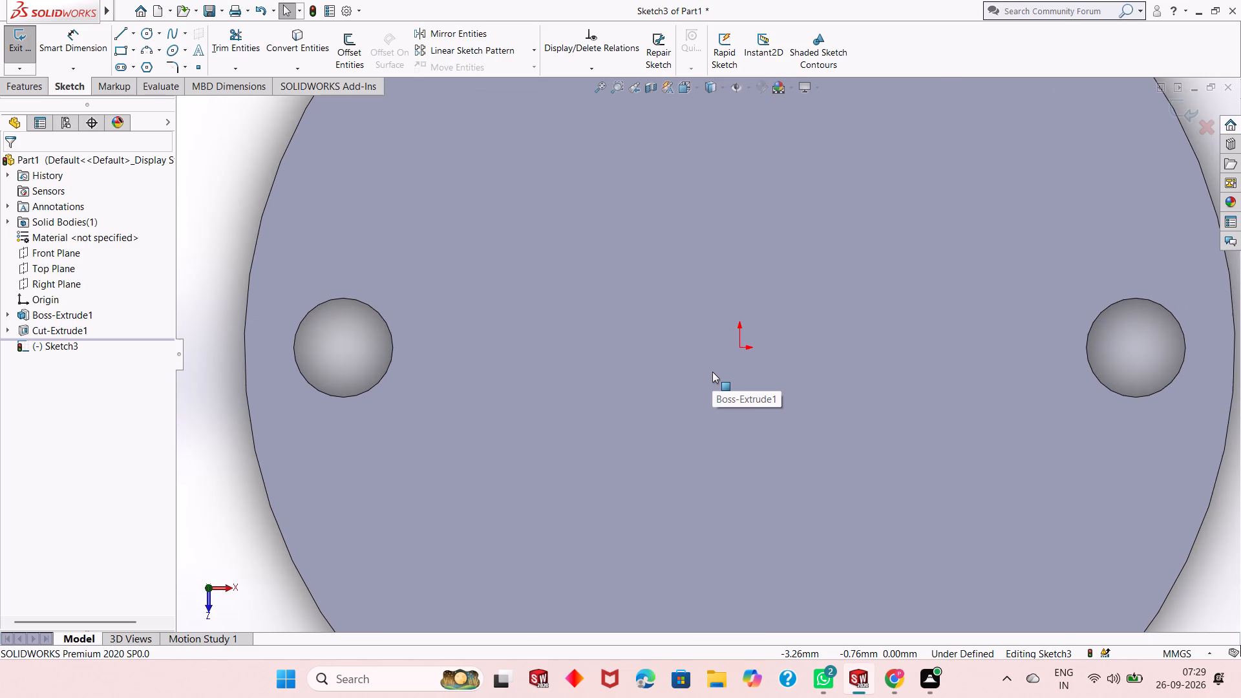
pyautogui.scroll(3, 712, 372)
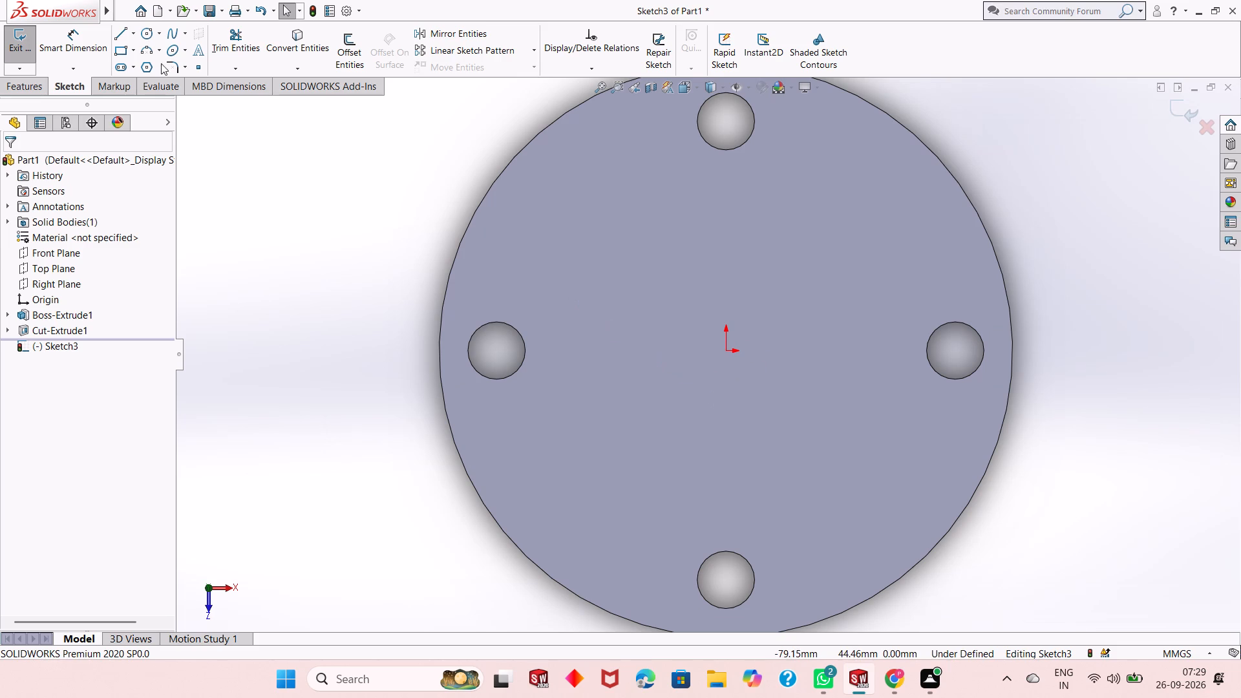
# Sketch a circle of about 48 mm diameter centred on the origin, inside the ring of holes, and leave the Circle tool.
pyautogui.click(147, 30)
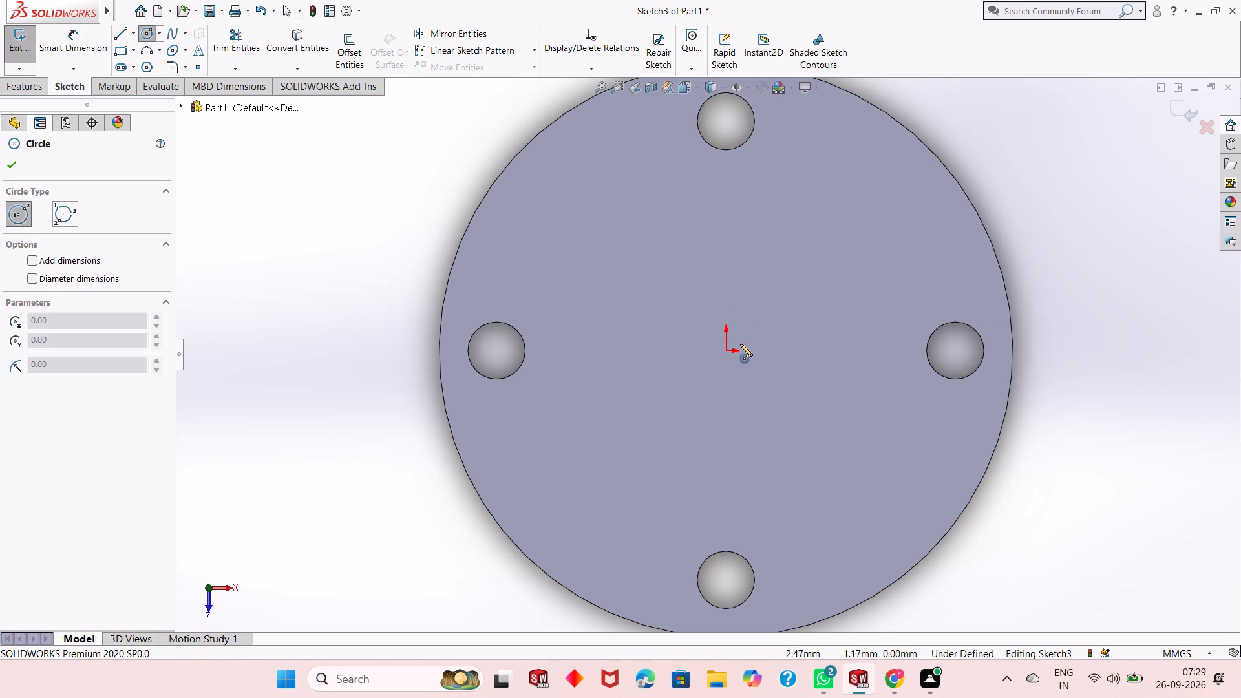
pyautogui.click(728, 354)
pyautogui.click(831, 262)
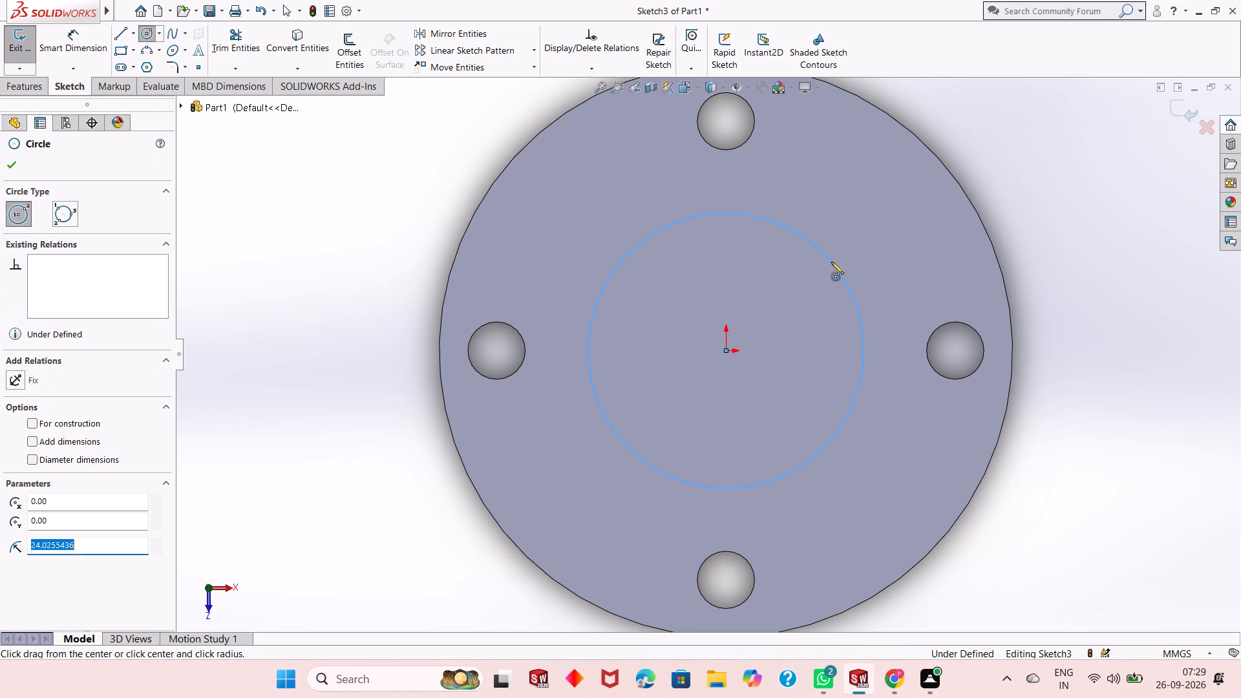
pyautogui.rightClick(291, 250)
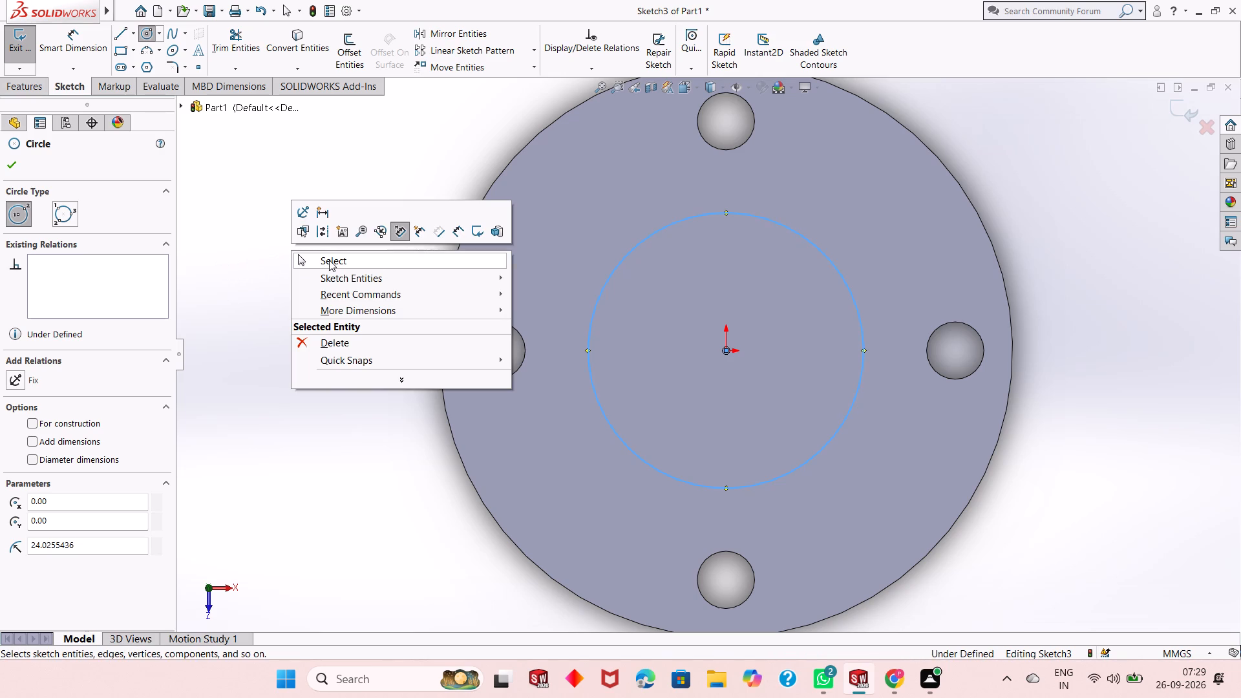
pyautogui.click(329, 260)
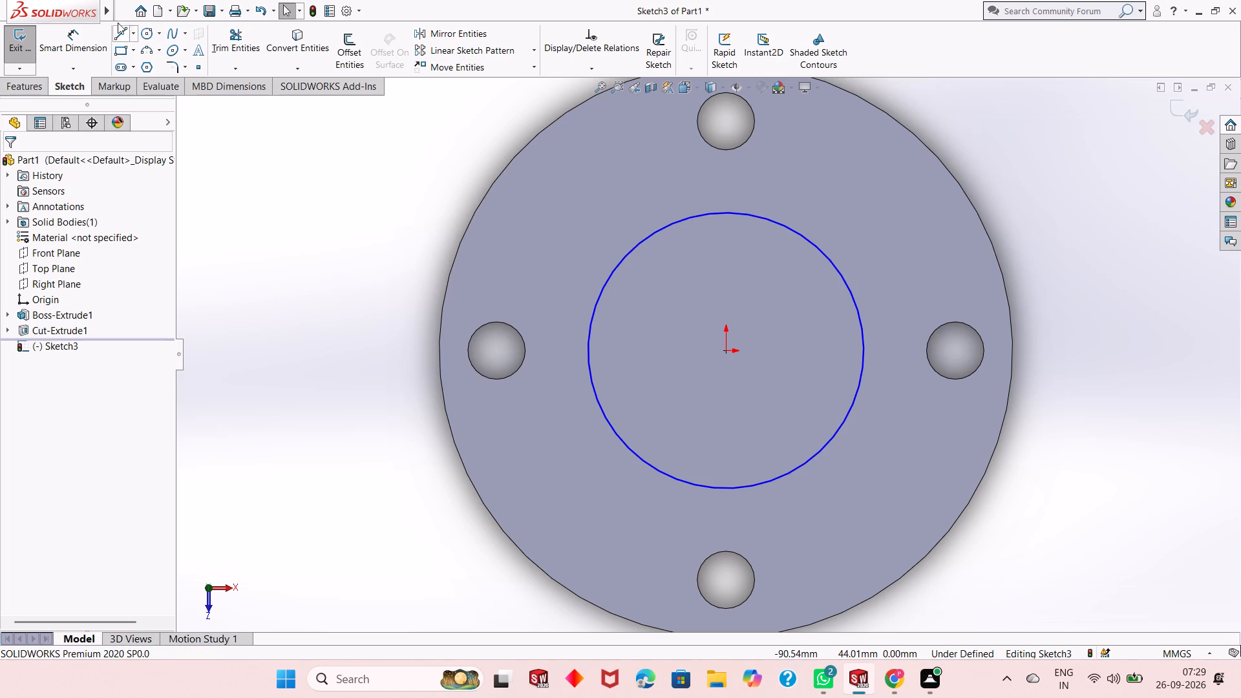
# Dimension the central circle's diameter as 60 mm, with the text outside the disc, and leave the dimension tool.
pyautogui.click(76, 47)
pyautogui.click(659, 473)
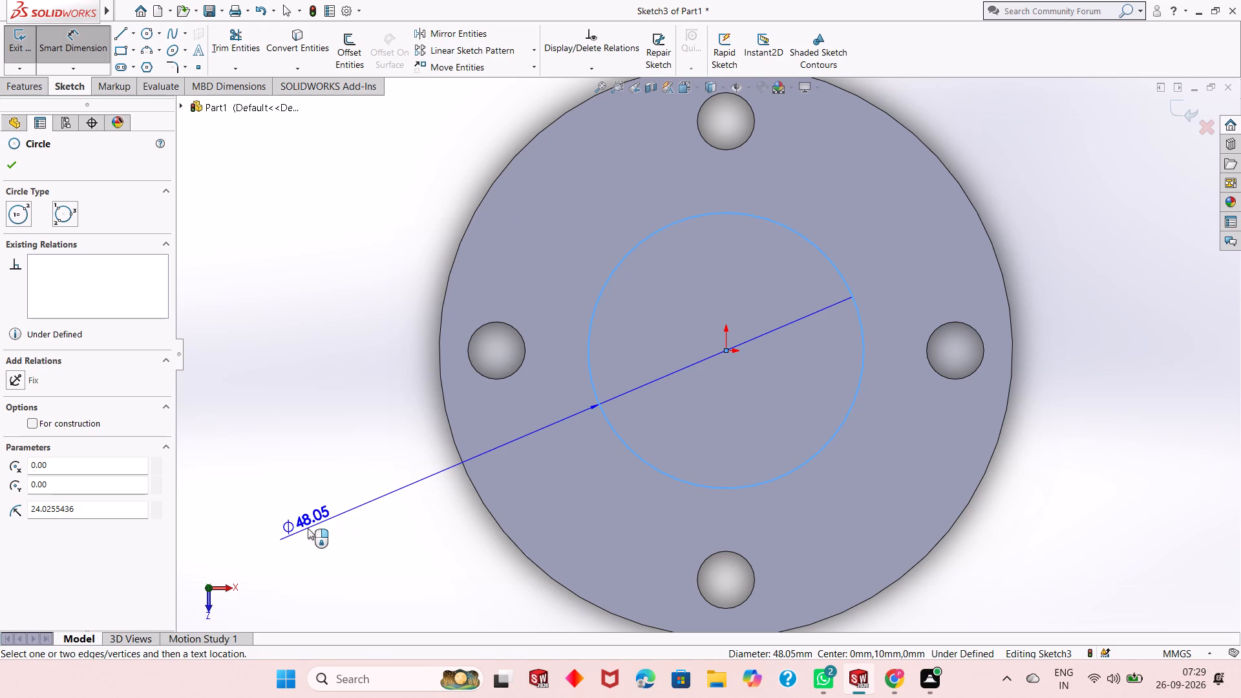
pyautogui.click(308, 528)
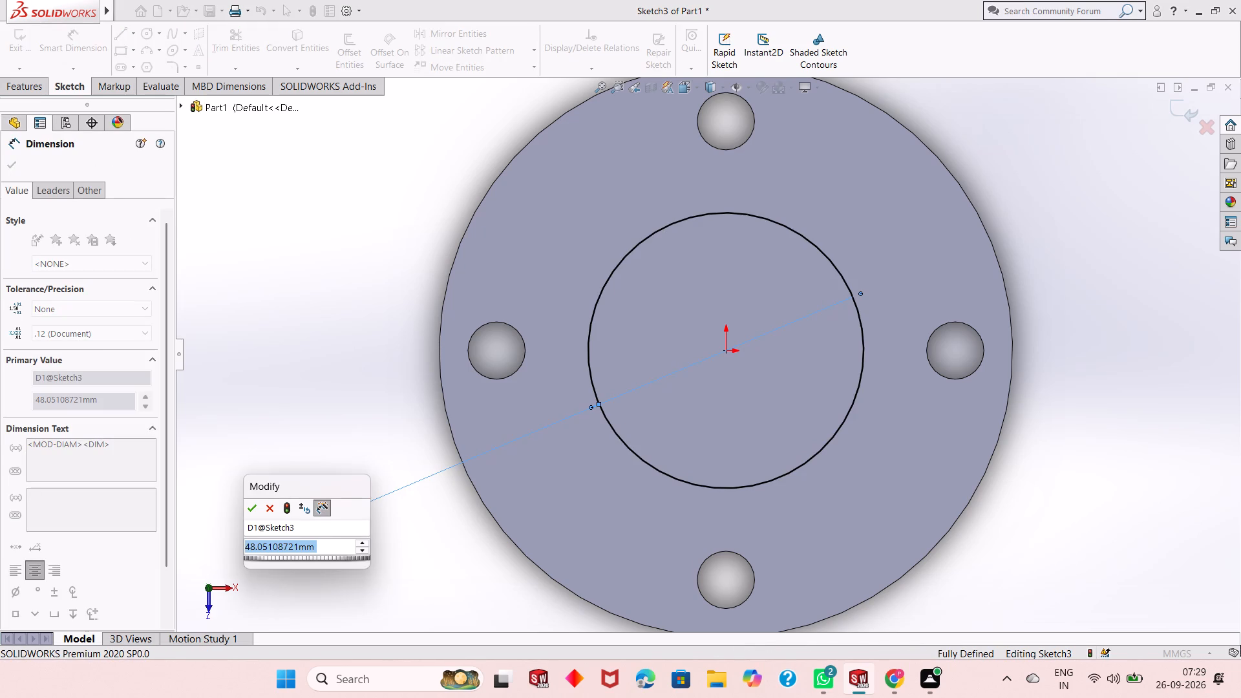
pyautogui.write('60')
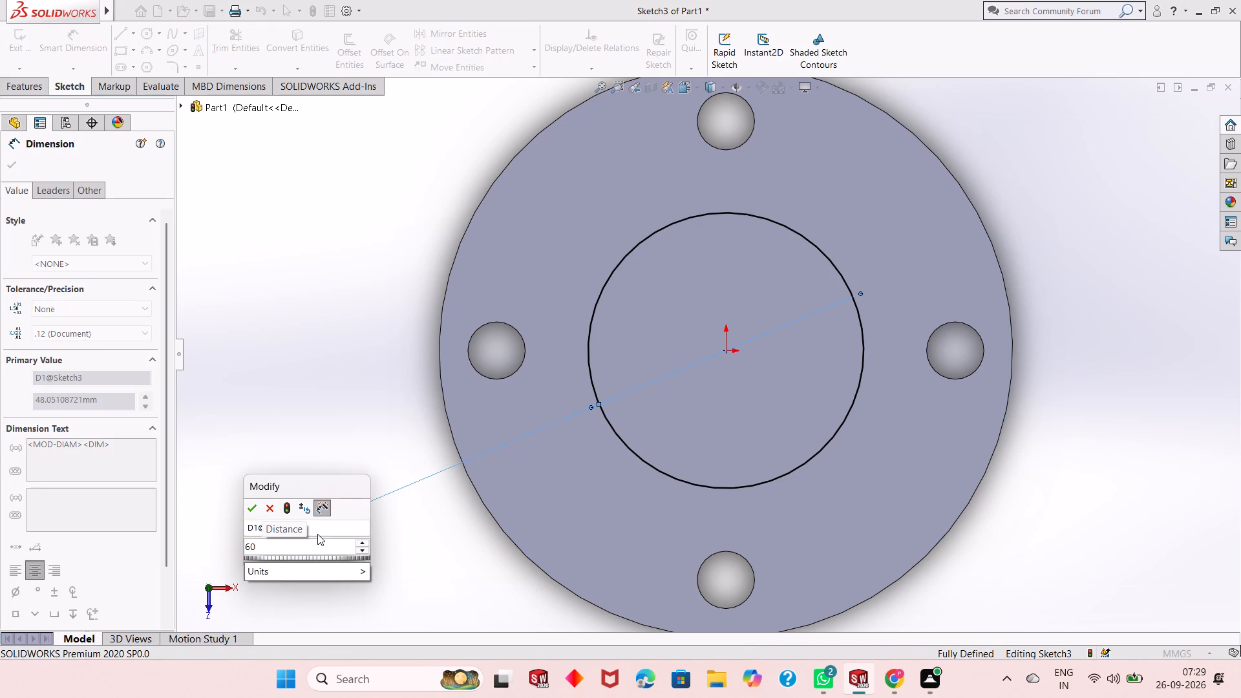
pyautogui.press('Return')
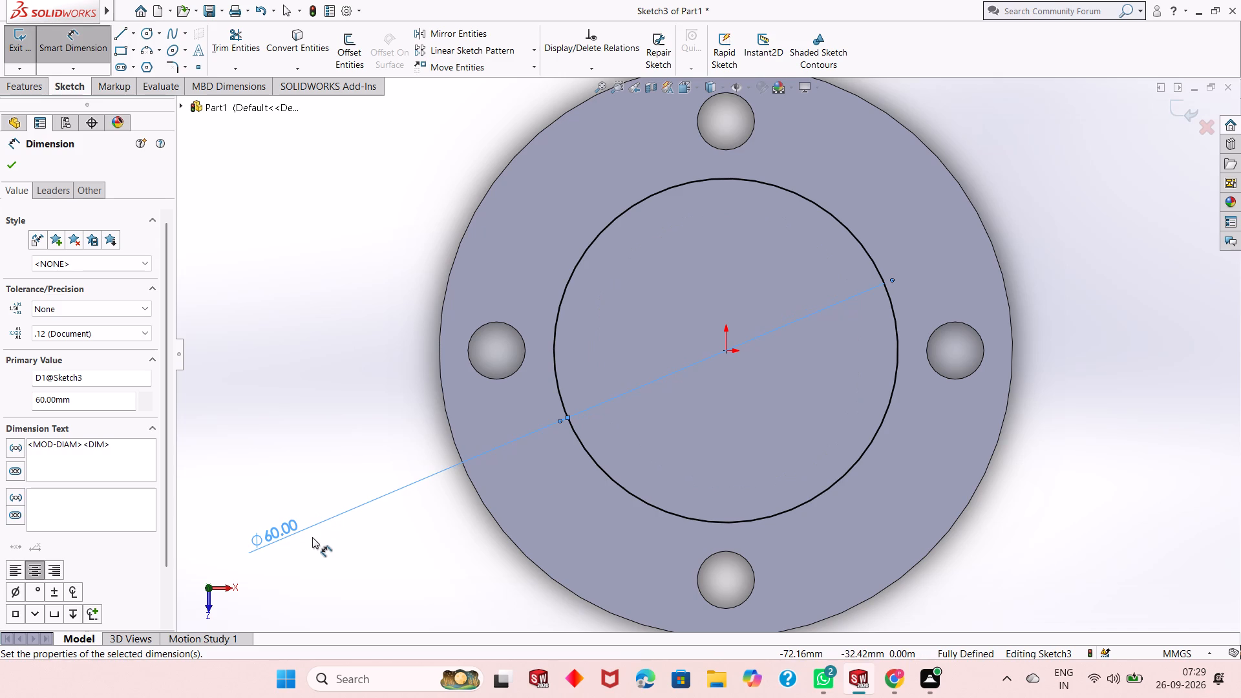
pyautogui.rightClick(284, 315)
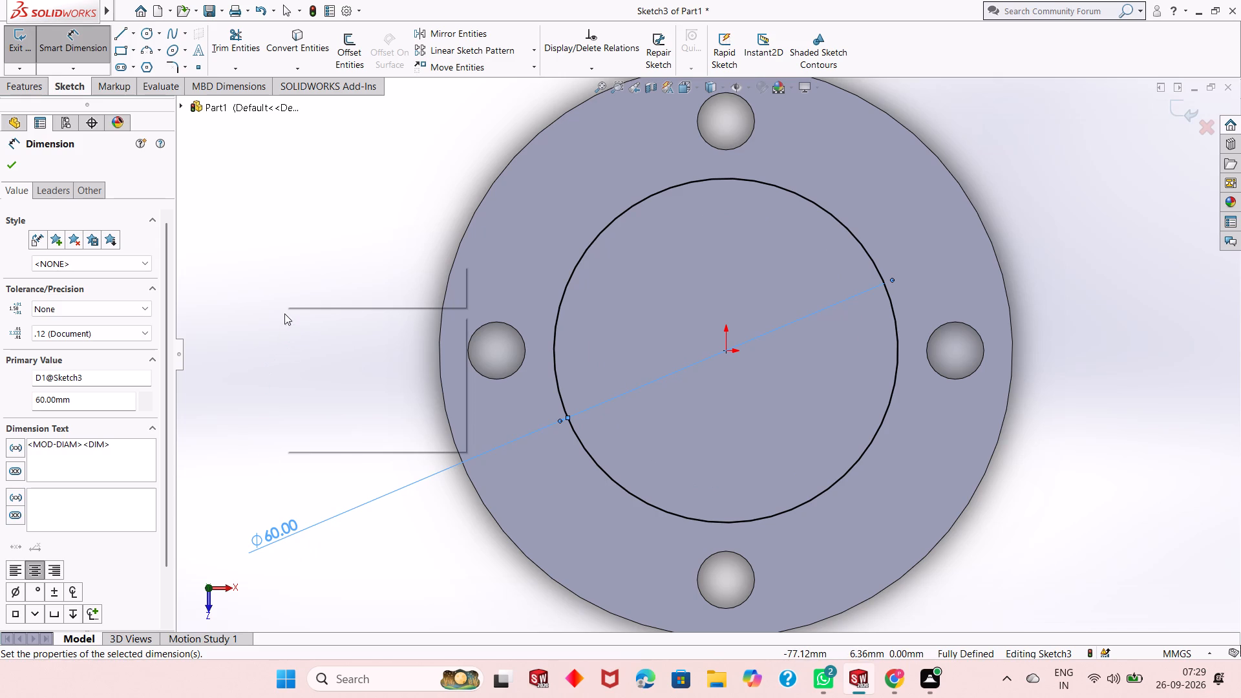
pyautogui.click(335, 352)
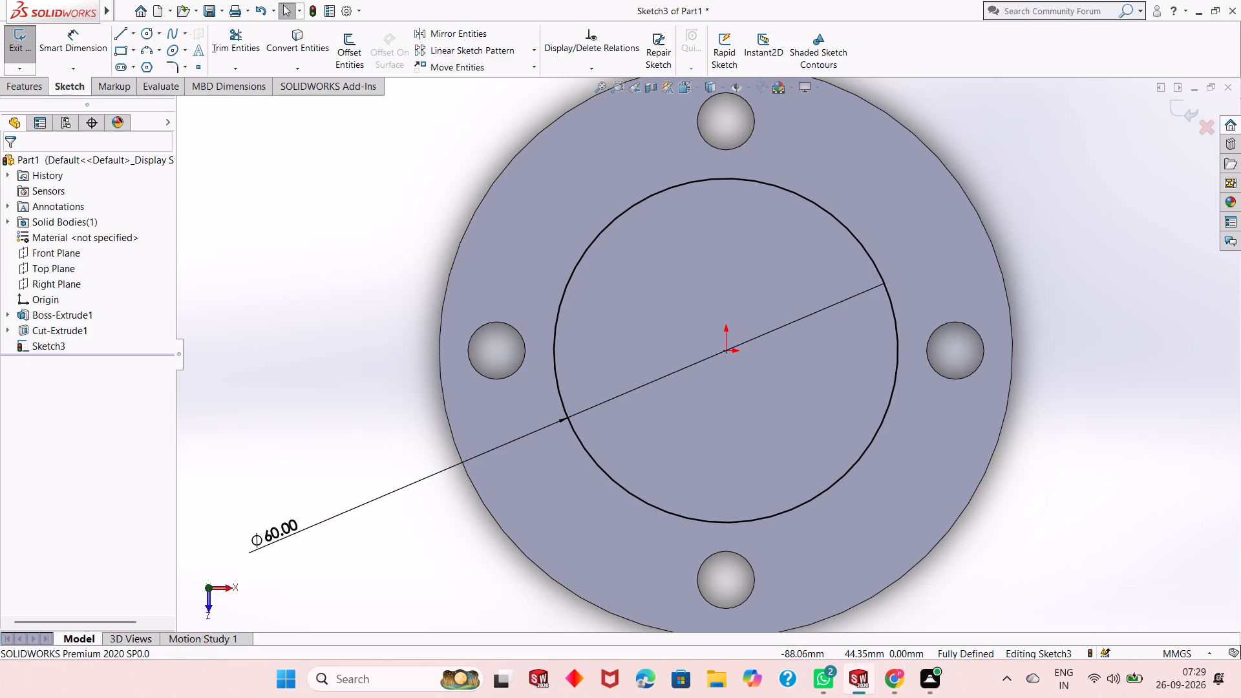
# Extrude the 60 mm central circle upward from the disc's top face as a blind, merged boss 60 mm high.
pyautogui.click(29, 92)
pyautogui.click(37, 64)
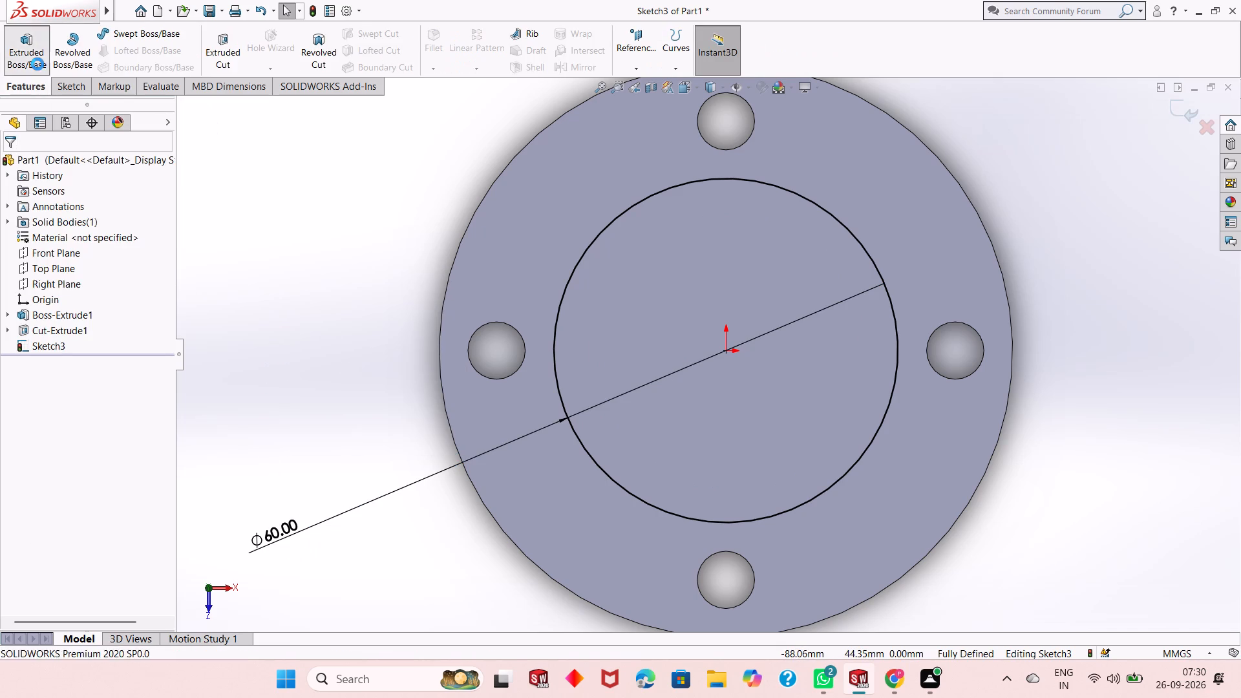
pyautogui.scroll(-2, 622, 381)
pyautogui.scroll(4, 622, 381)
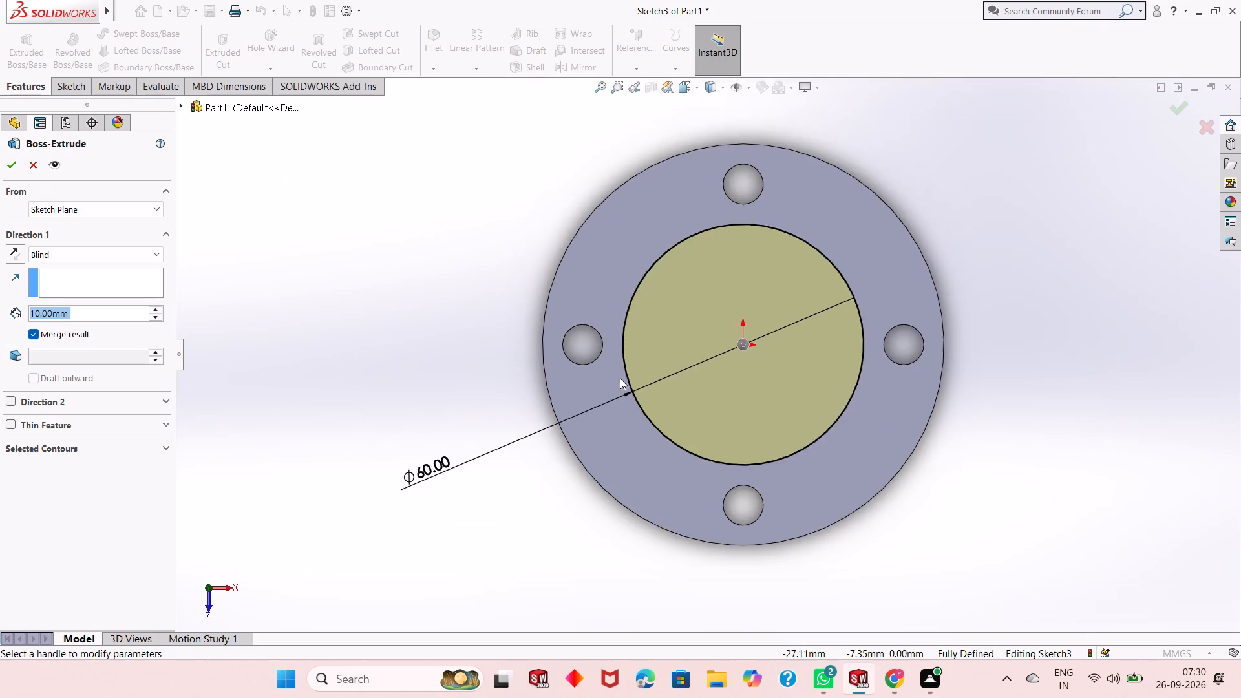
pyautogui.scroll(2, 620, 378)
pyautogui.scroll(-2, 759, 339)
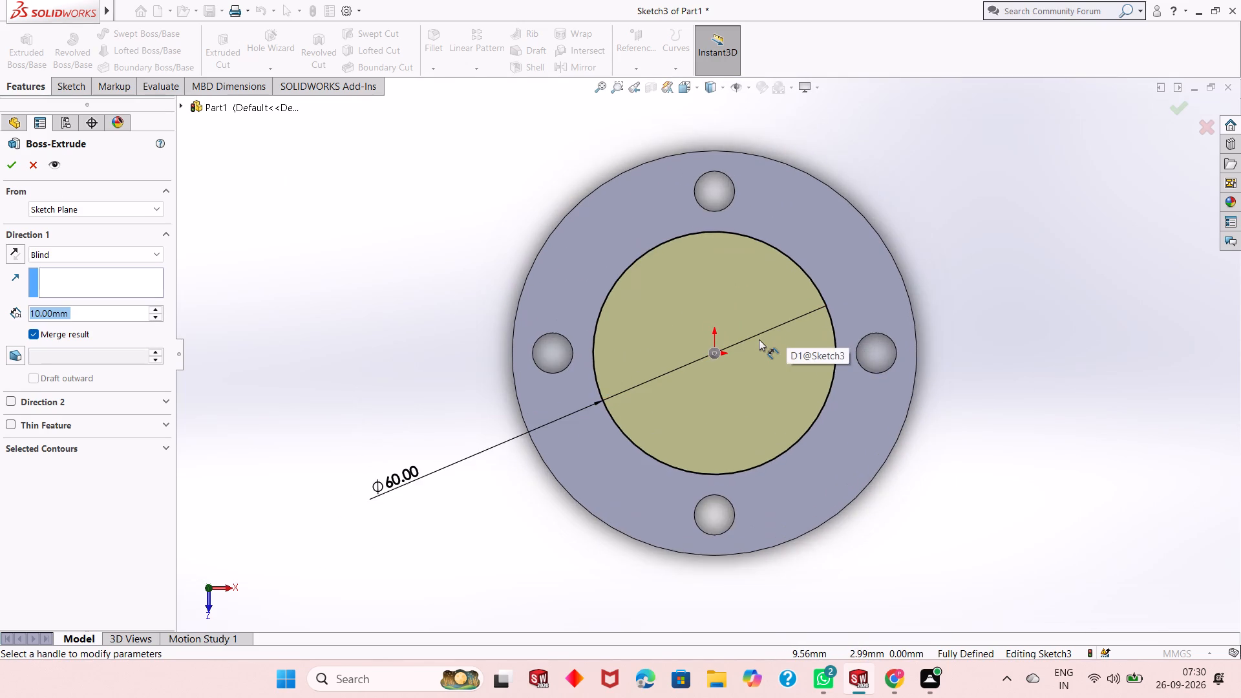
pyautogui.scroll(-1, 759, 339)
pyautogui.moveTo(694, 463); pyautogui.dragTo(694, 454, button='middle')
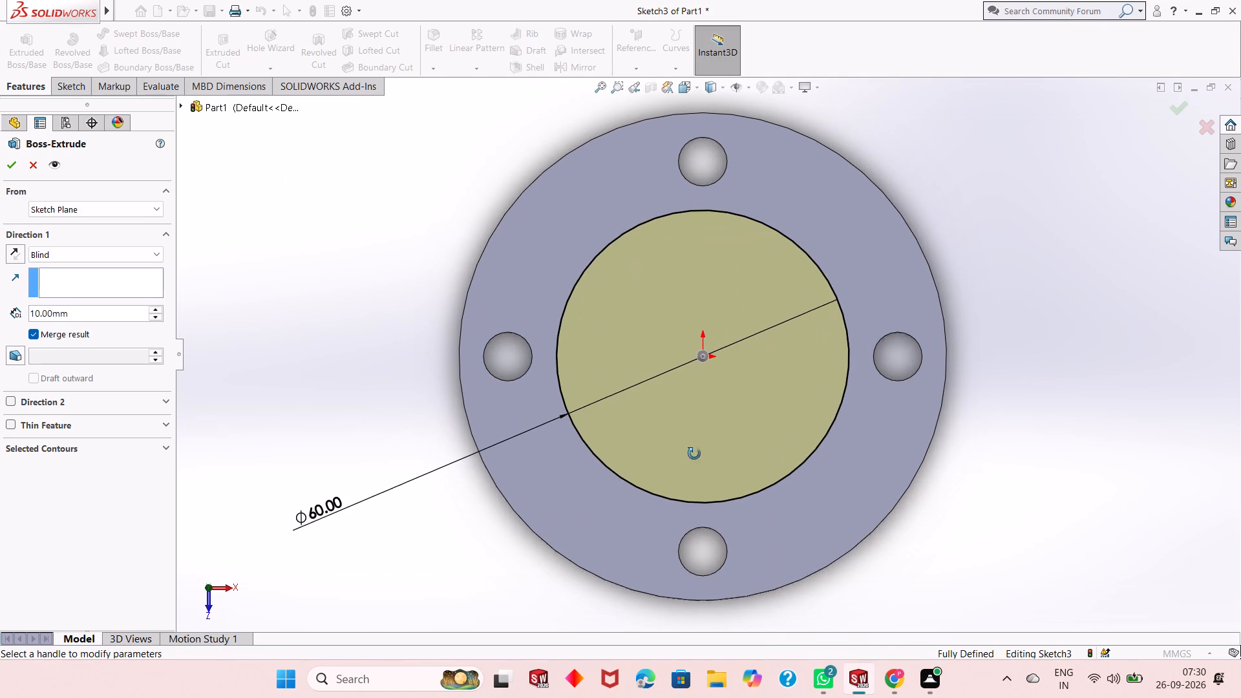
pyautogui.moveTo(694, 454); pyautogui.dragTo(694, 320, button='middle')
pyautogui.scroll(-1, 694, 309)
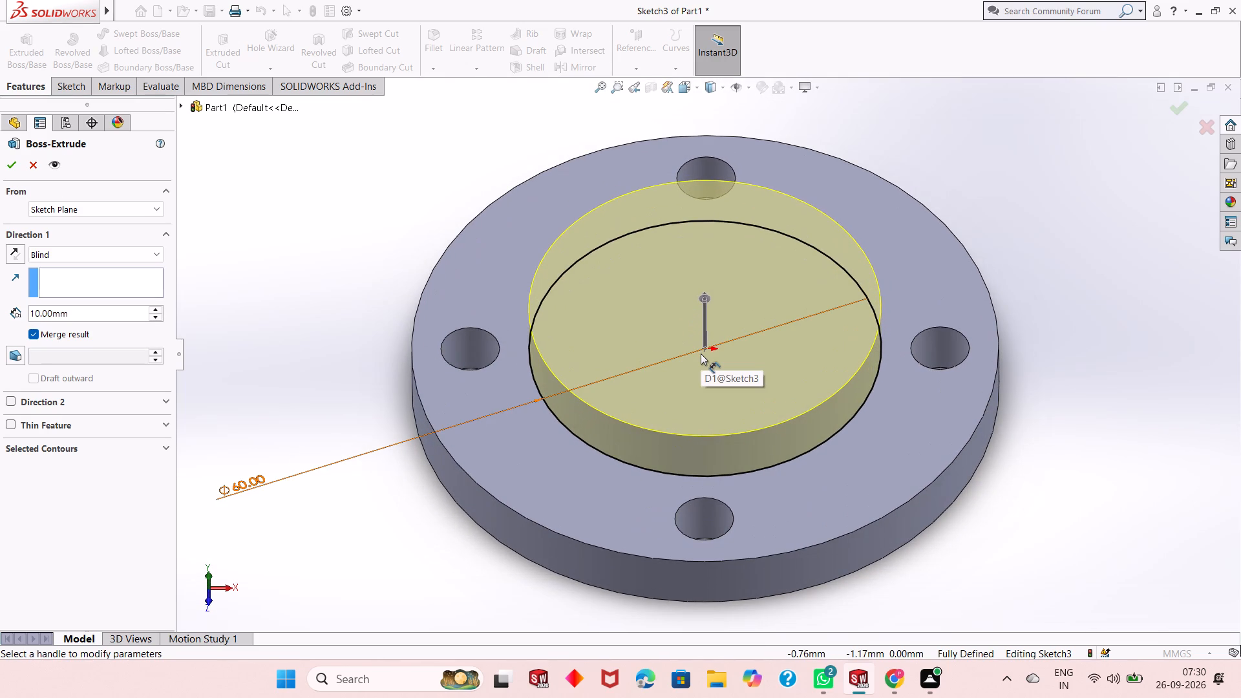
pyautogui.scroll(-1, 701, 355)
pyautogui.scroll(1, 701, 355)
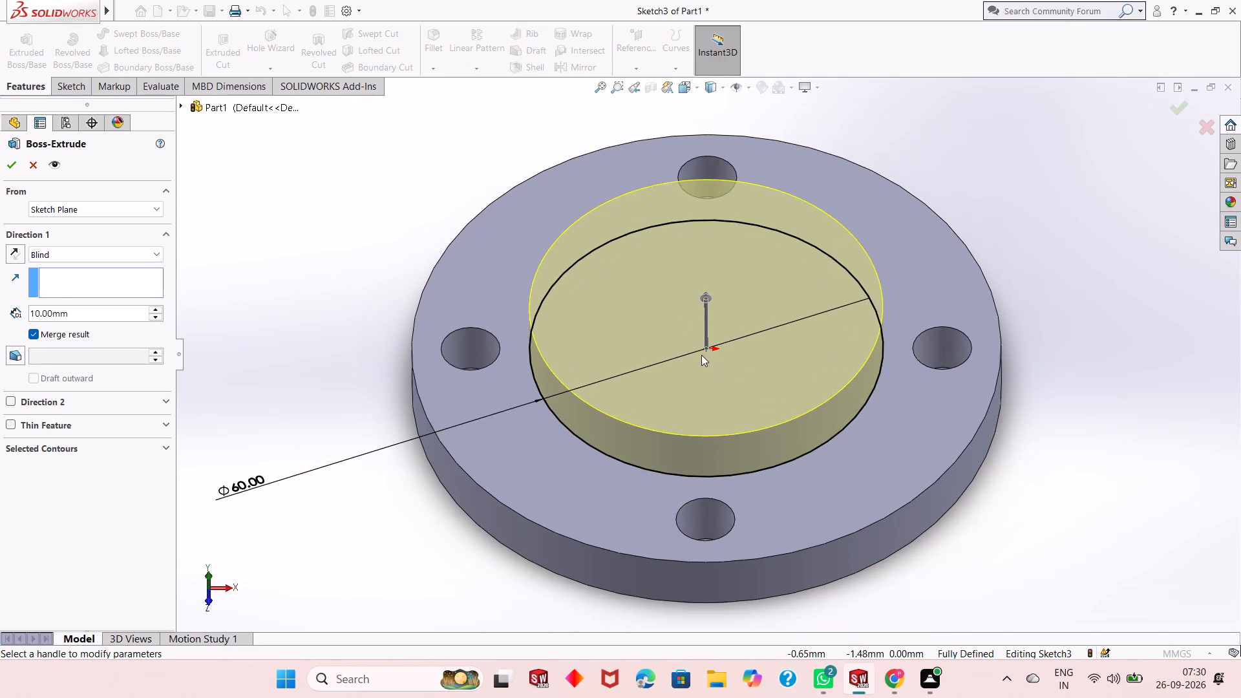
pyautogui.moveTo(717, 370); pyautogui.dragTo(723, 324, button='middle')
pyautogui.scroll(2, 723, 323)
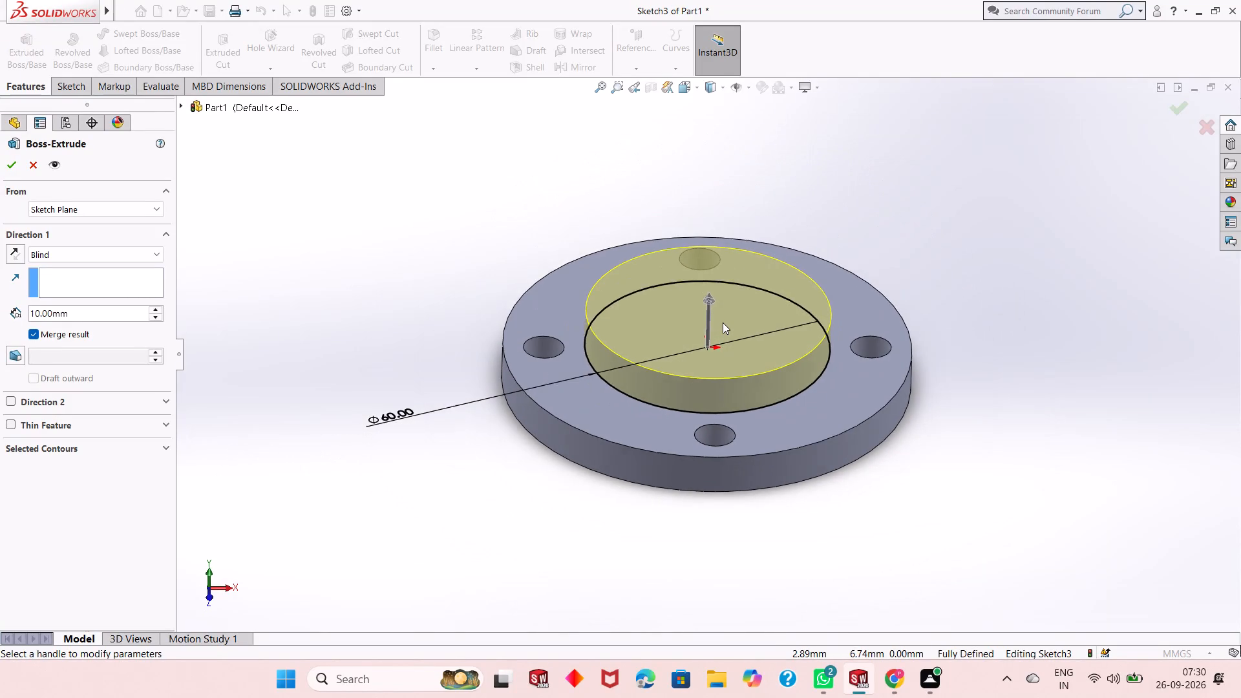
pyautogui.scroll(2, 723, 323)
pyautogui.scroll(-1, 785, 143)
pyautogui.scroll(1, 723, 394)
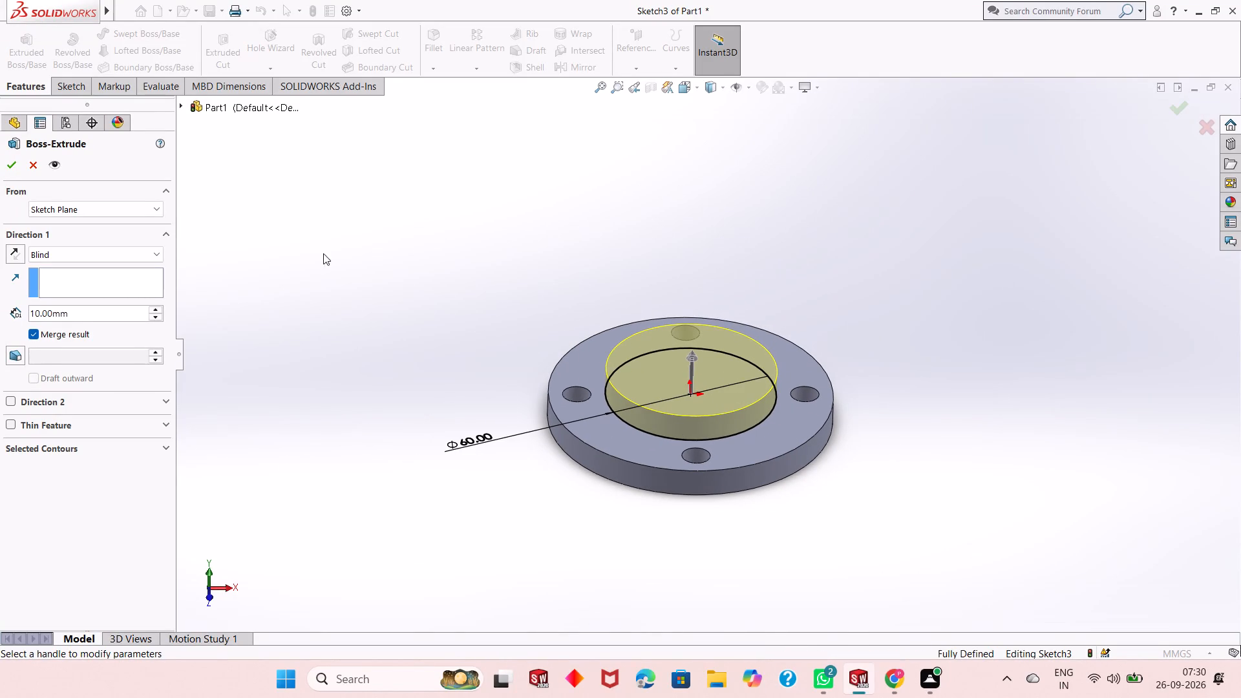
pyautogui.doubleClick(84, 313)
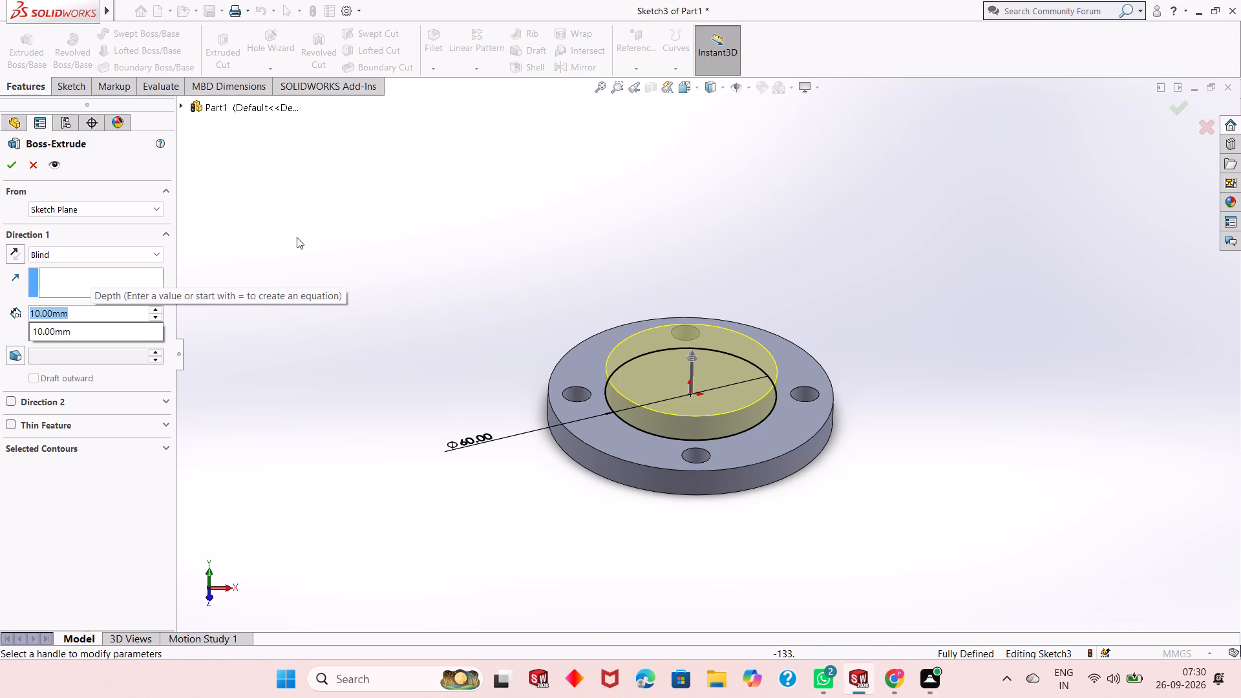
pyautogui.write('60')
pyautogui.press('Return')
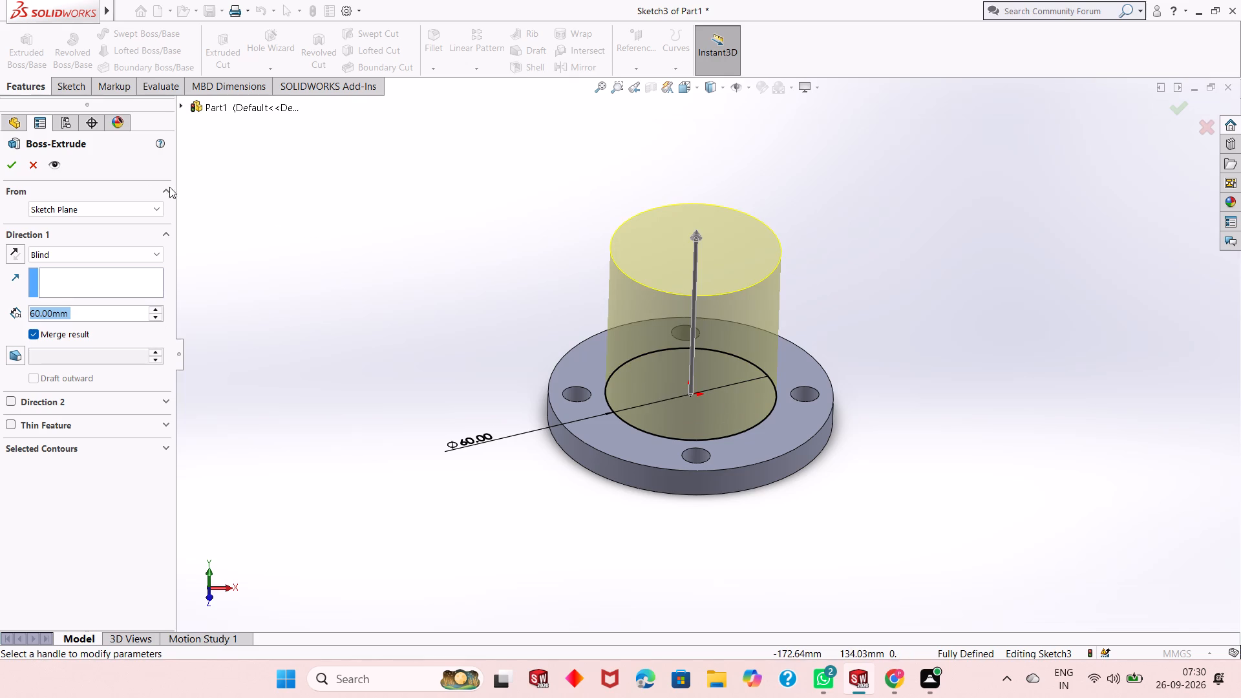
pyautogui.click(3, 163)
pyautogui.click(5, 164)
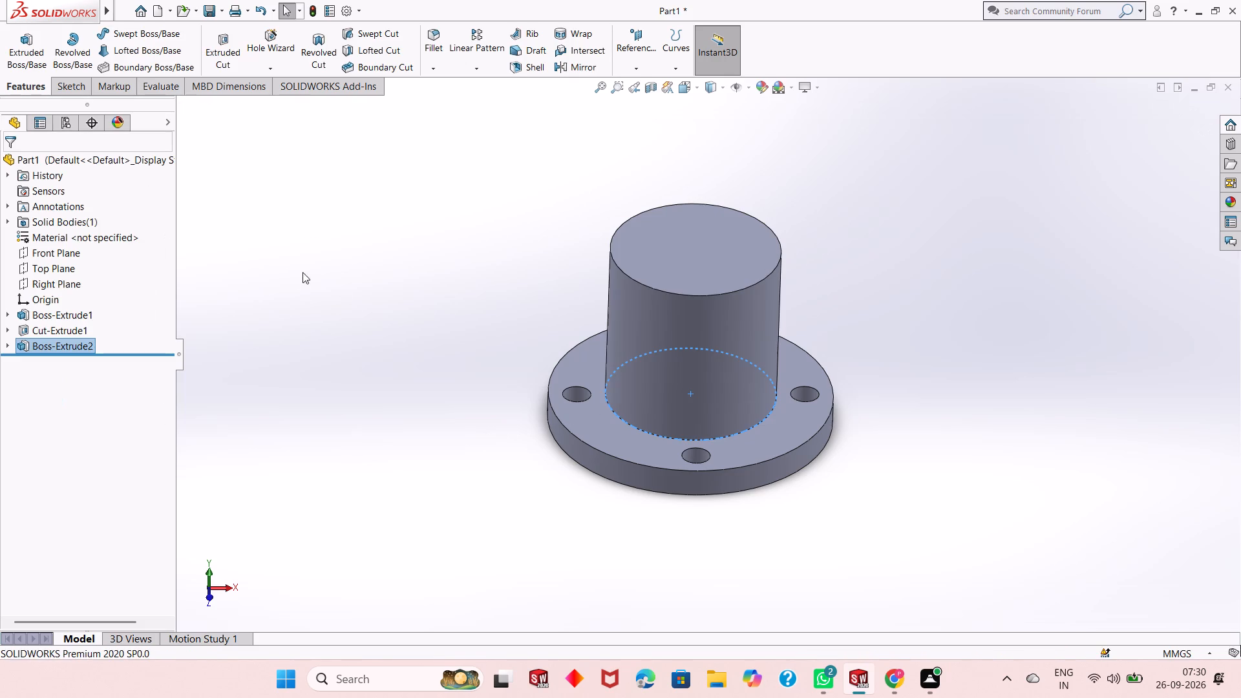
pyautogui.click(375, 304)
# Examine the flange from several angles, checking the central boss, the ring of holes and the underside of the disc.
pyautogui.moveTo(480, 330); pyautogui.dragTo(480, 295, button='middle')
pyautogui.scroll(-1, 717, 207)
pyautogui.scroll(2, 711, 216)
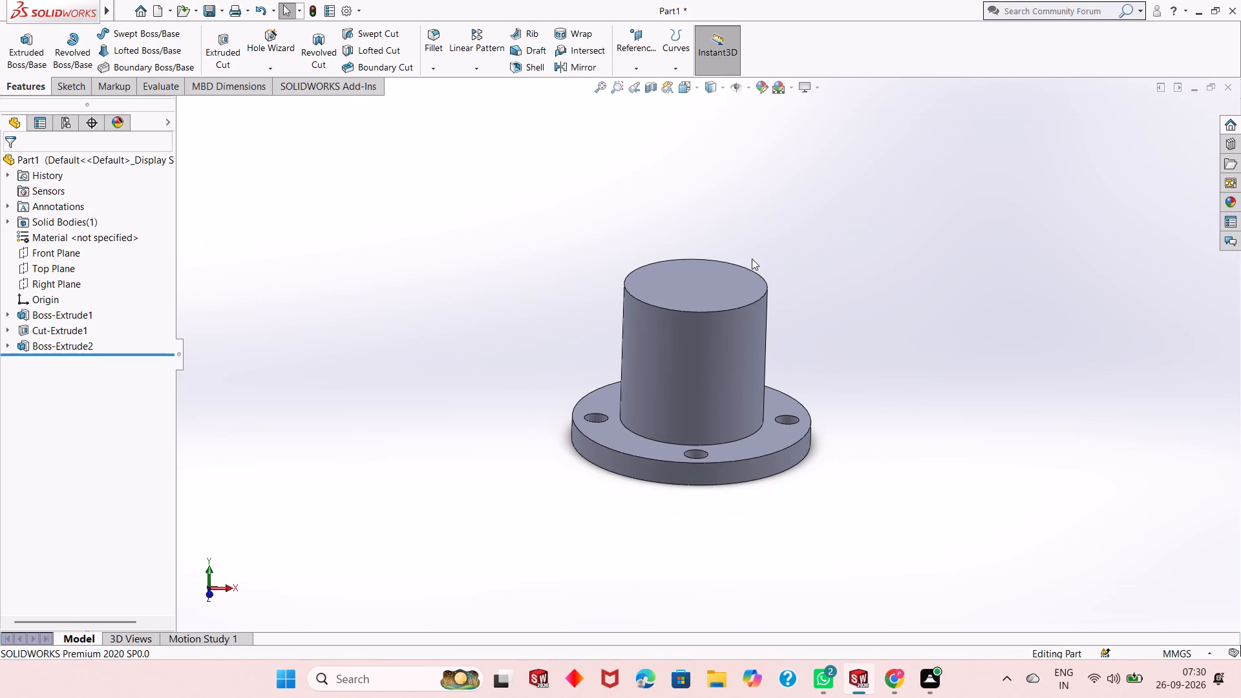
pyautogui.scroll(-2, 748, 273)
pyautogui.scroll(-2, 646, 302)
pyautogui.scroll(3, 646, 302)
pyautogui.scroll(-1, 790, 482)
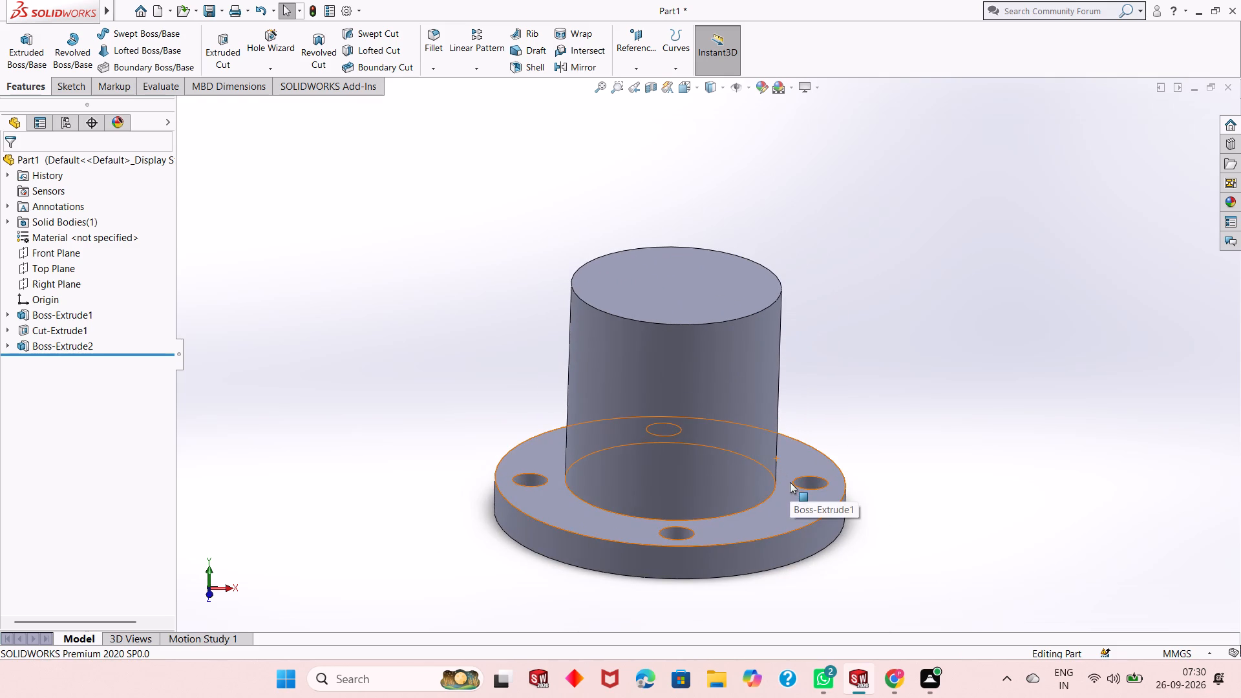
pyautogui.moveTo(815, 437); pyautogui.dragTo(802, 497, button='middle')
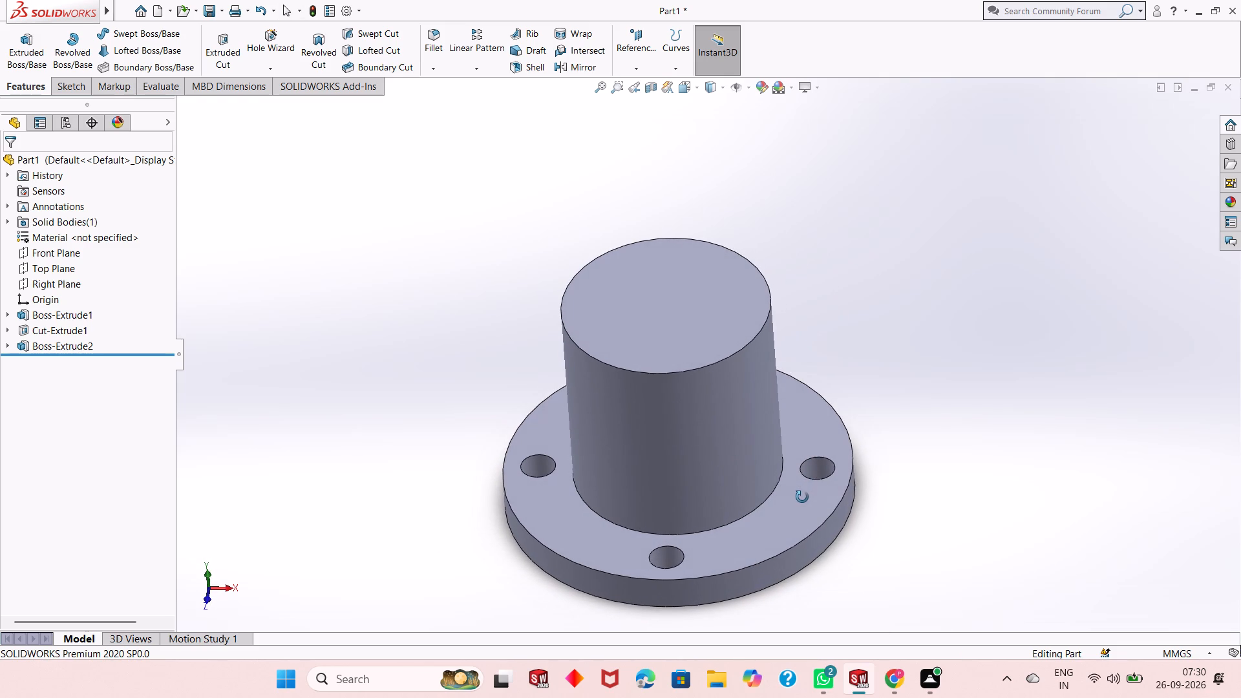
pyautogui.moveTo(802, 497); pyautogui.dragTo(802, 506, button='middle')
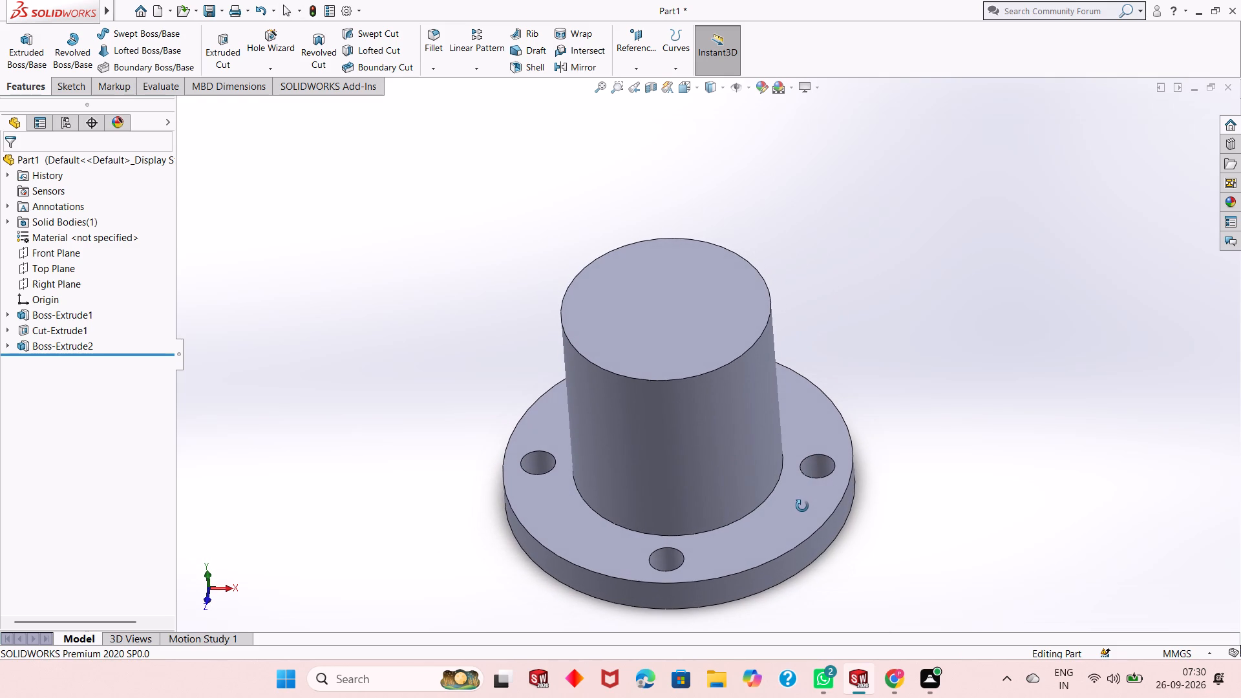
pyautogui.moveTo(802, 506); pyautogui.dragTo(817, 425, button='middle')
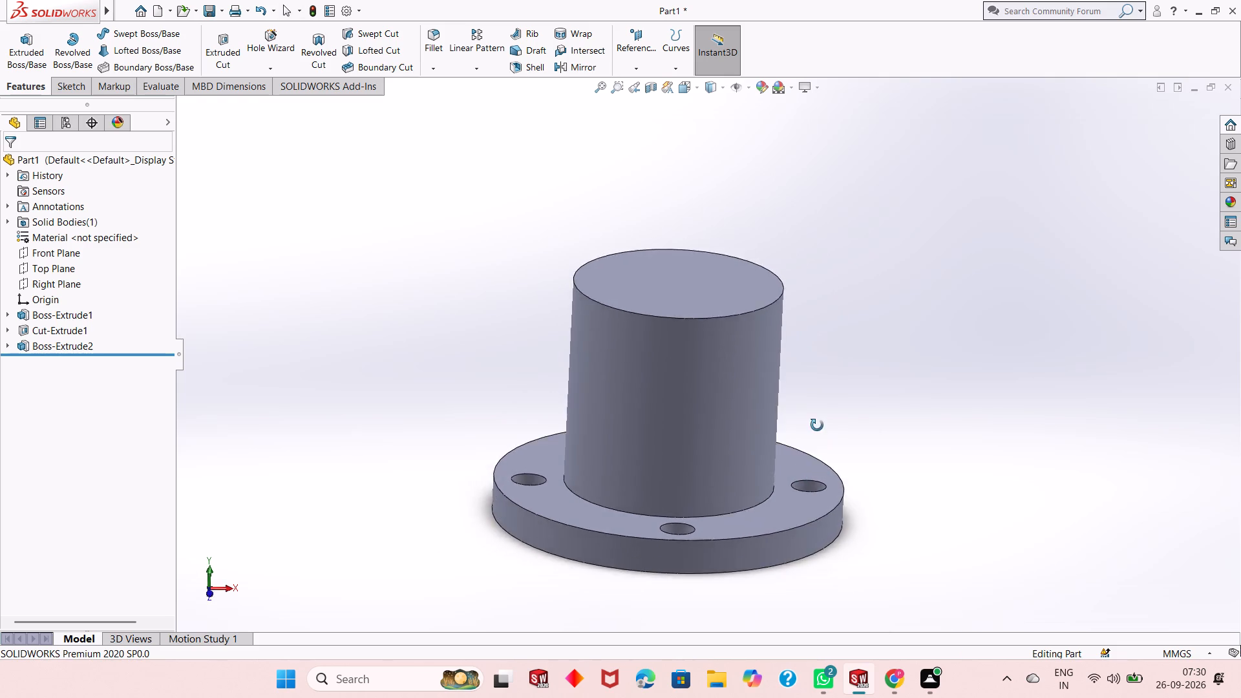
pyautogui.moveTo(817, 425); pyautogui.dragTo(605, 450, button='middle')
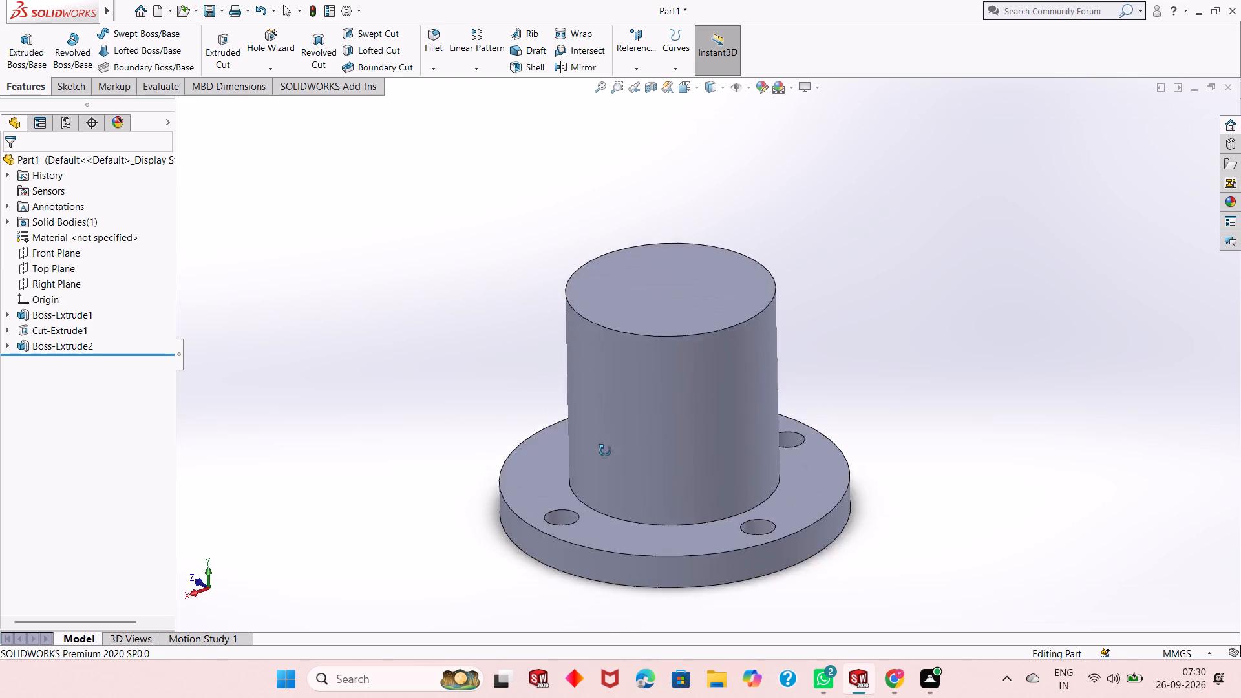
pyautogui.moveTo(605, 450); pyautogui.dragTo(608, 568, button='middle')
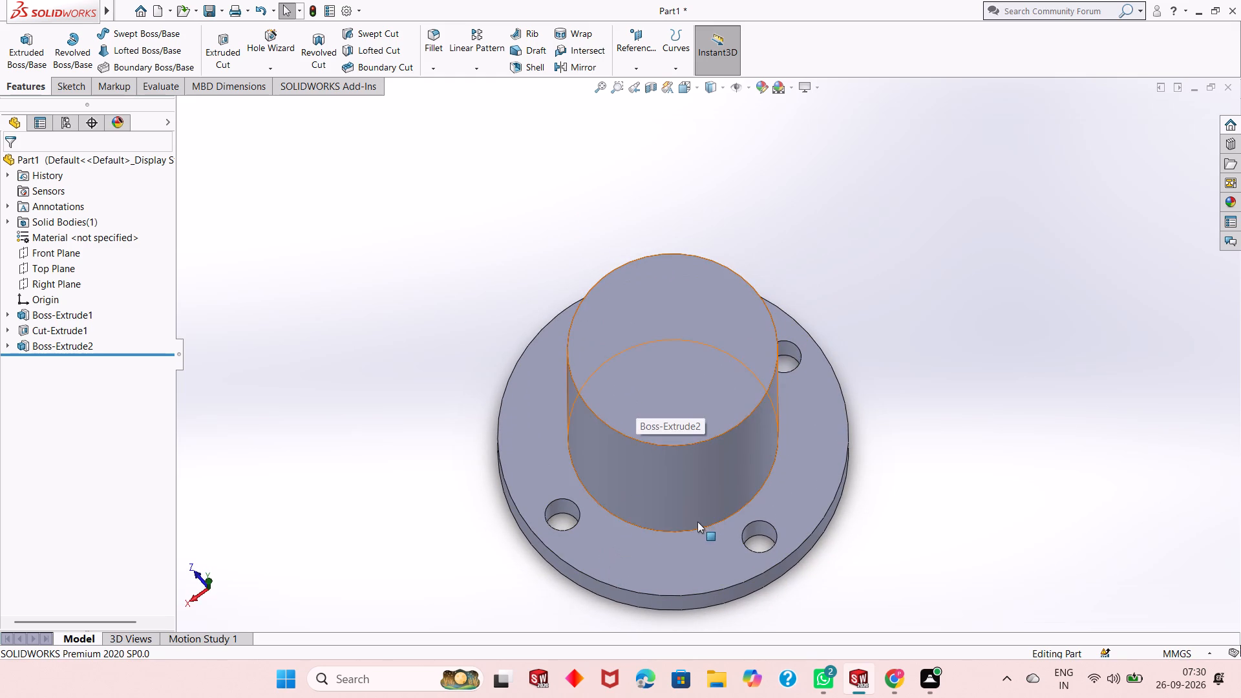
pyautogui.moveTo(698, 523); pyautogui.dragTo(690, 456, button='middle')
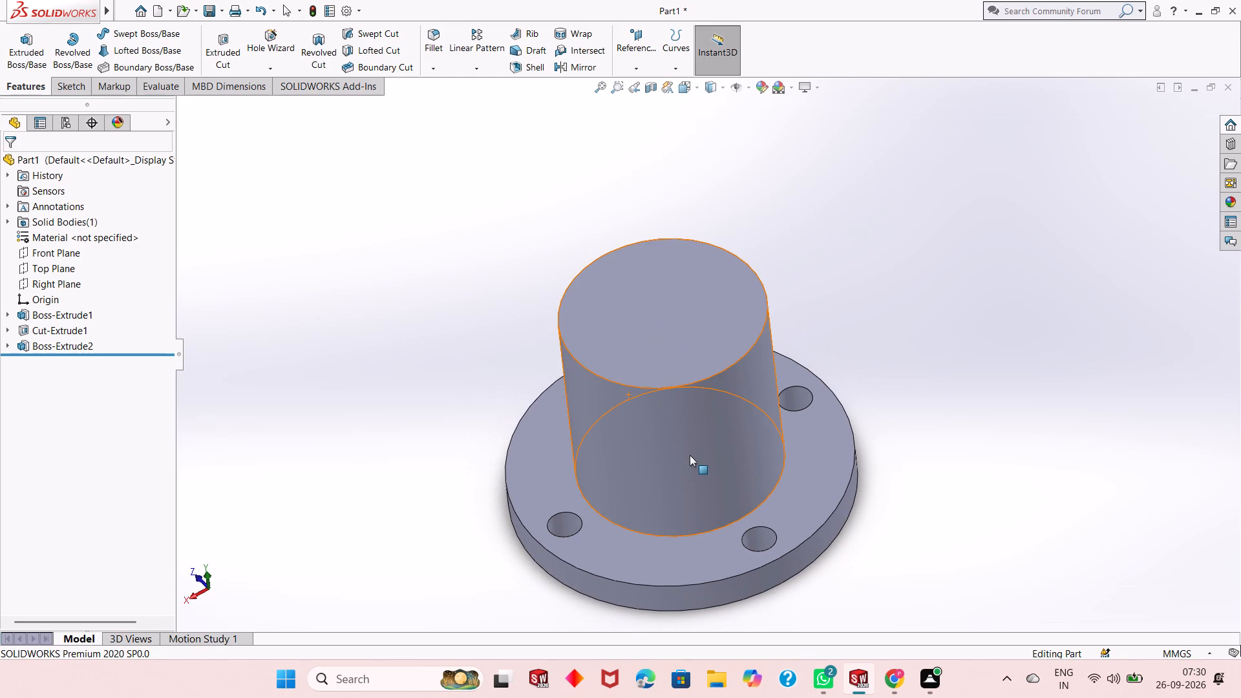
pyautogui.moveTo(690, 455); pyautogui.dragTo(697, 397, button='middle')
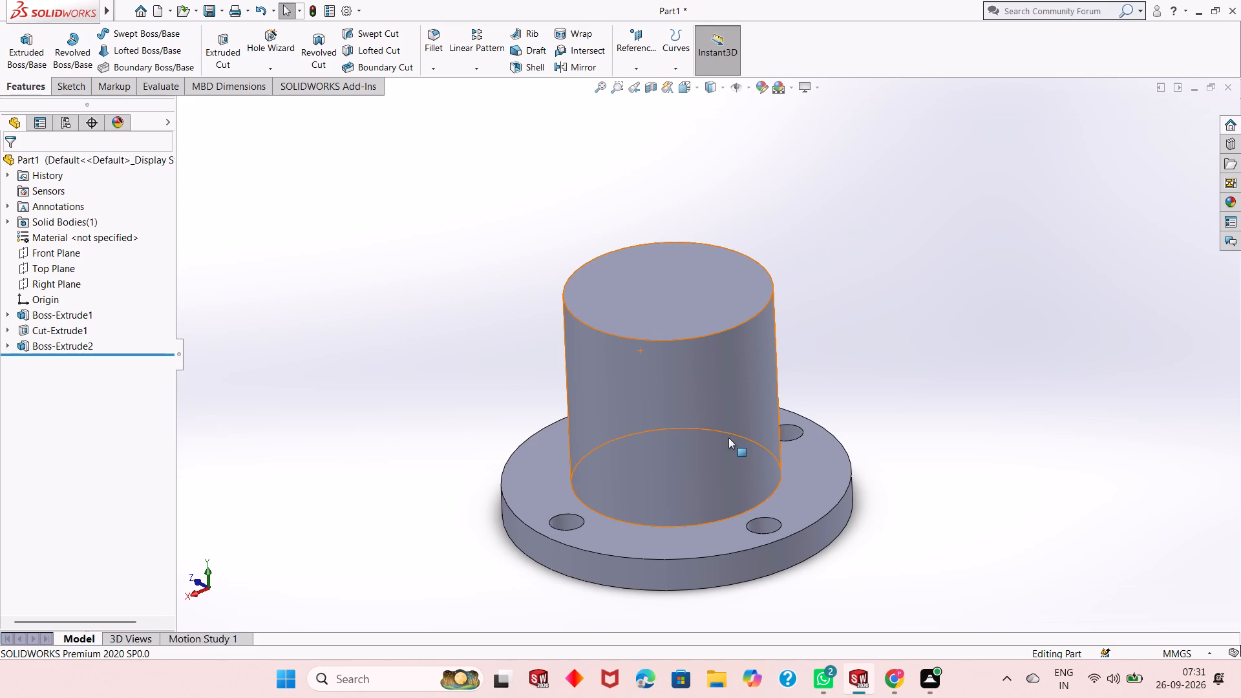
pyautogui.scroll(1, 728, 438)
pyautogui.scroll(-1, 730, 360)
pyautogui.scroll(1, 730, 360)
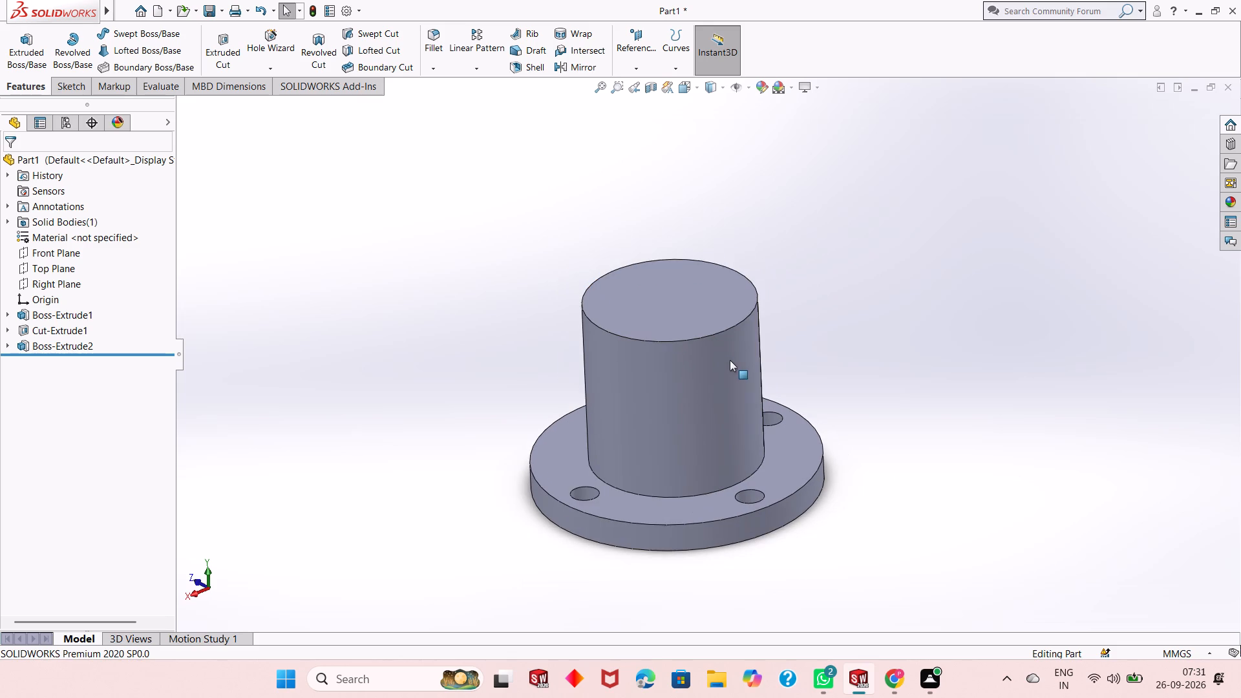
pyautogui.moveTo(703, 550); pyautogui.dragTo(885, 478, button='middle')
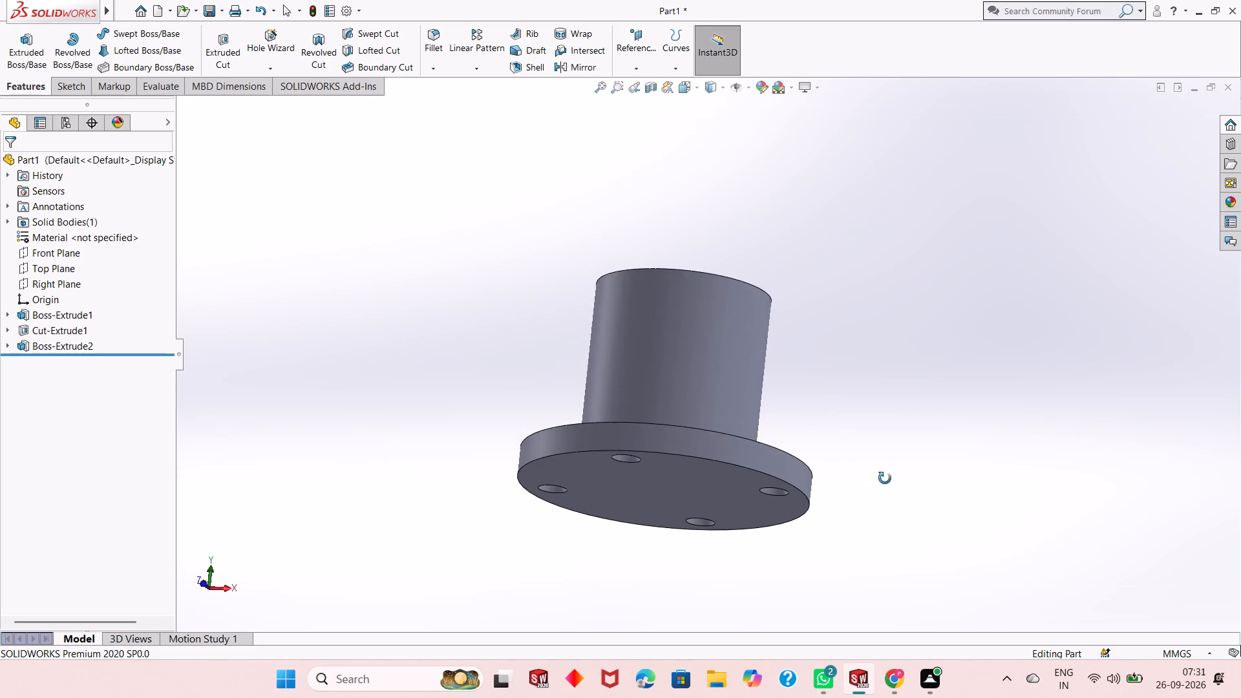
pyautogui.moveTo(885, 478); pyautogui.dragTo(775, 593, button='middle')
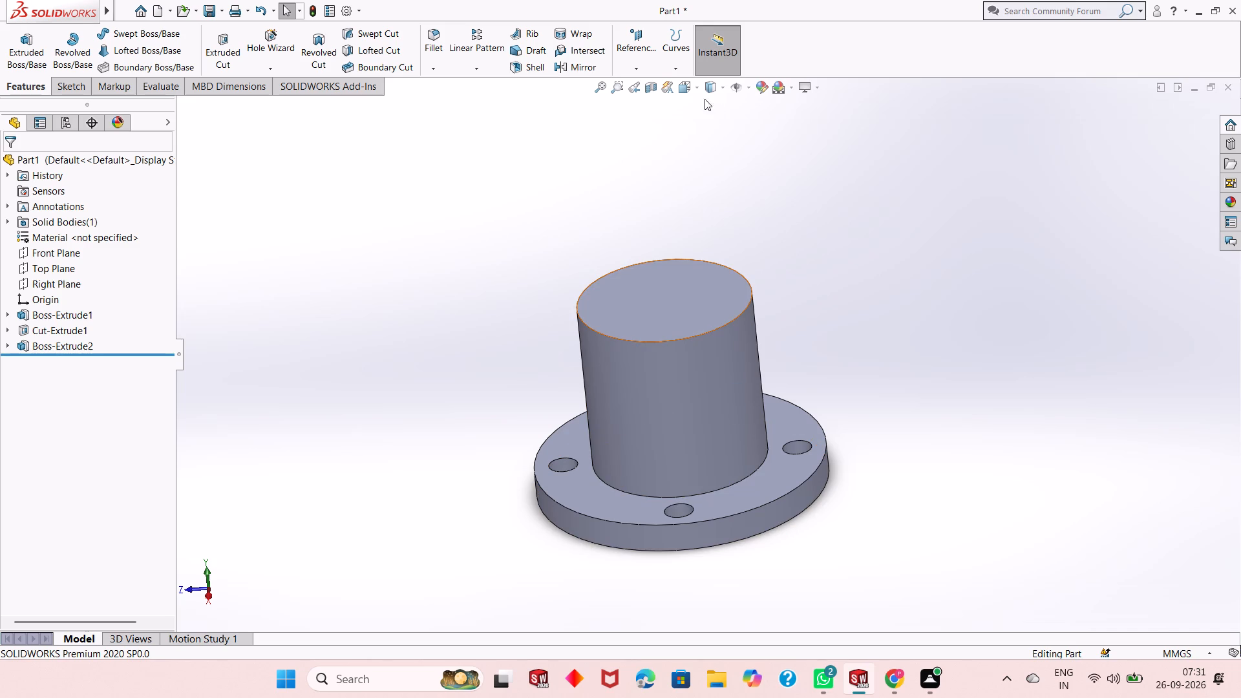
# Create a reference plane from the Right Plane with an offset distance of 0 mm.
pyautogui.click(646, 66)
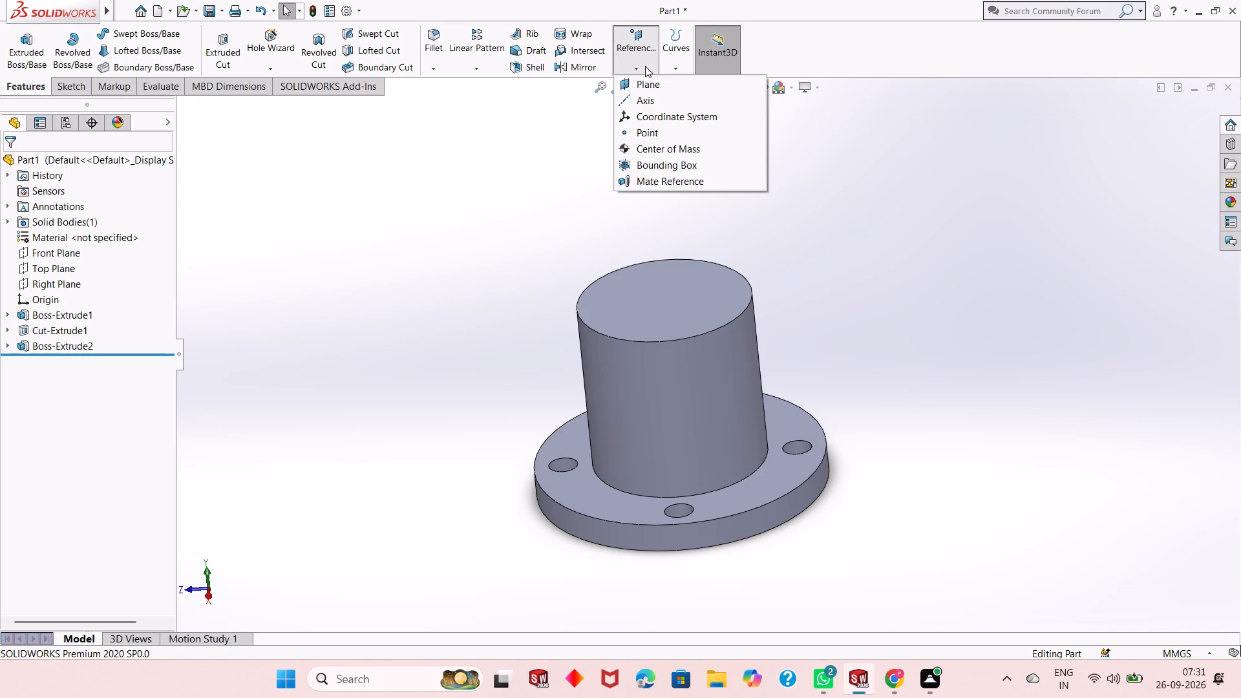
pyautogui.click(650, 88)
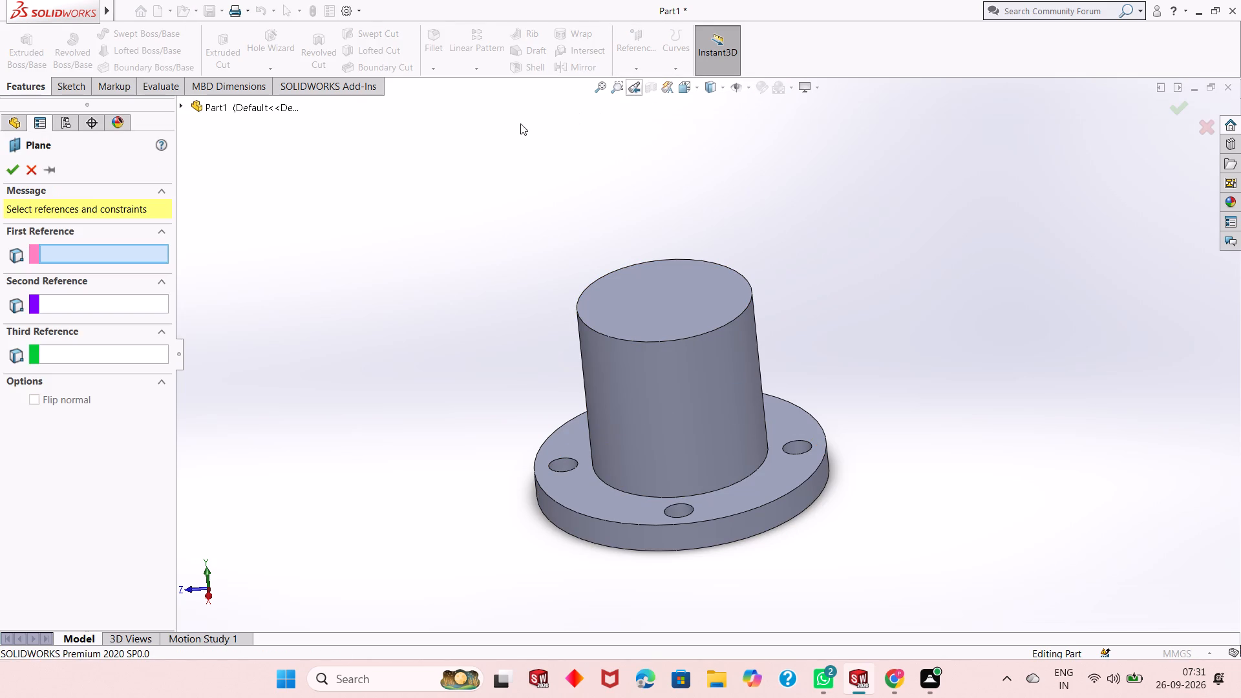
pyautogui.click(180, 104)
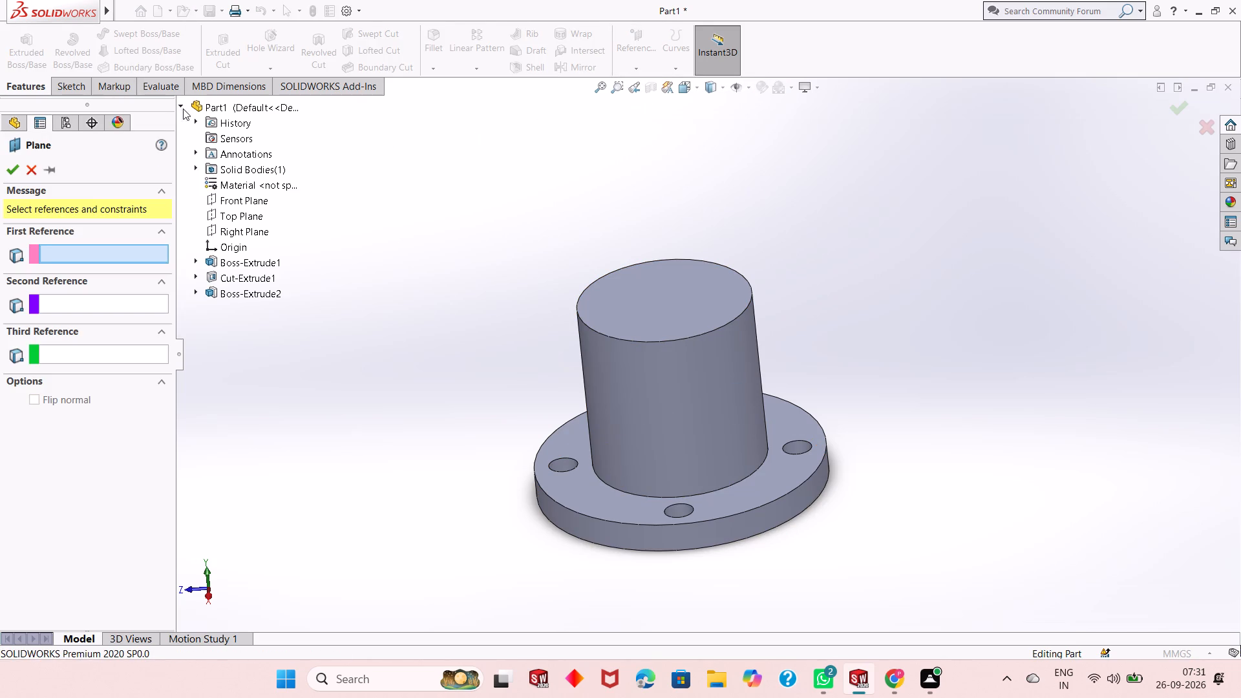
pyautogui.click(243, 229)
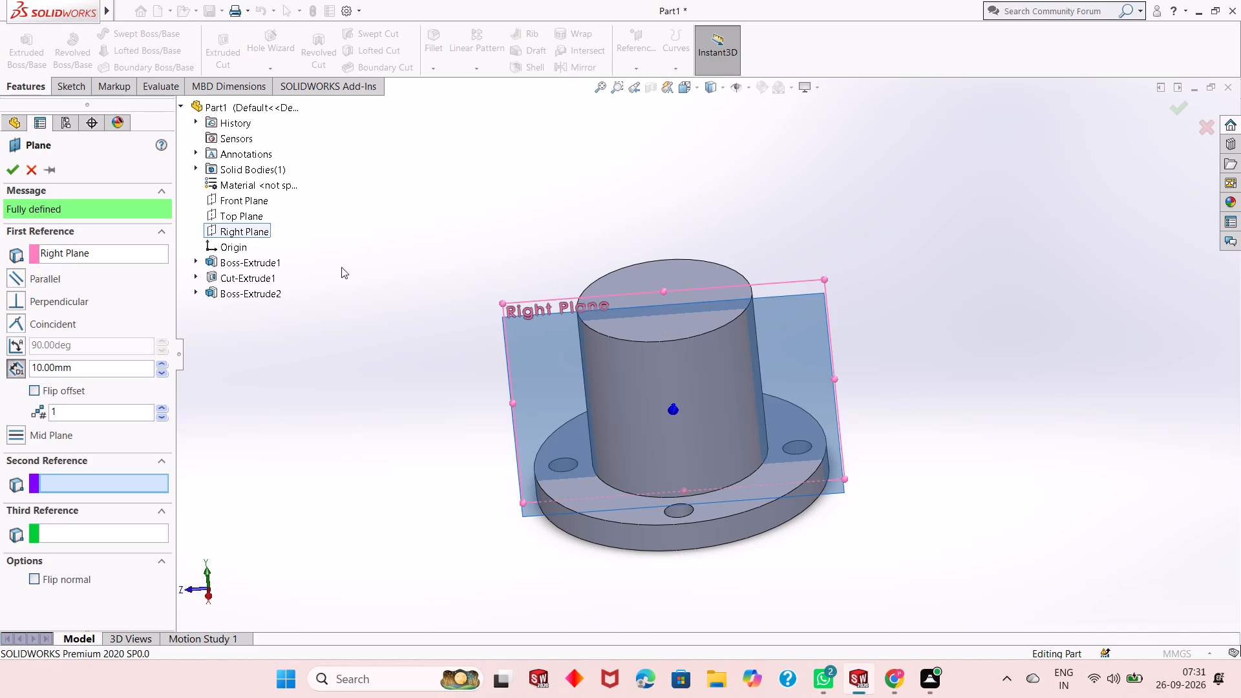
pyautogui.moveTo(454, 293); pyautogui.dragTo(620, 368, button='middle')
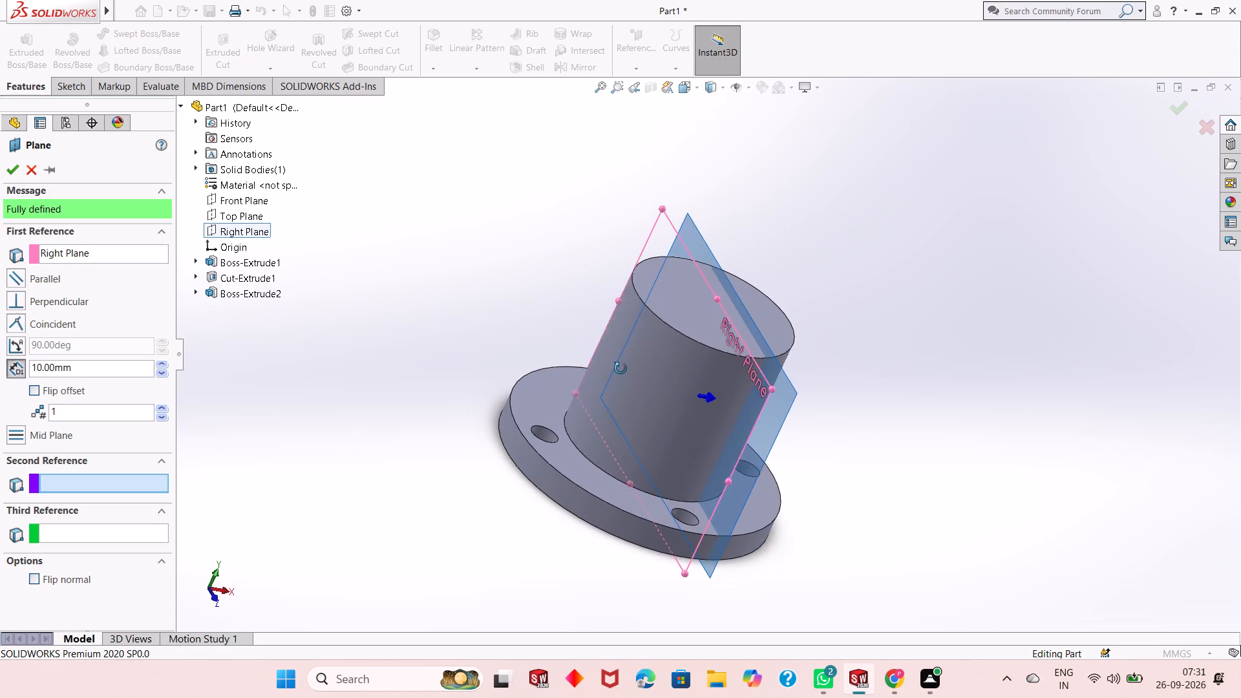
pyautogui.moveTo(620, 368); pyautogui.dragTo(594, 372, button='middle')
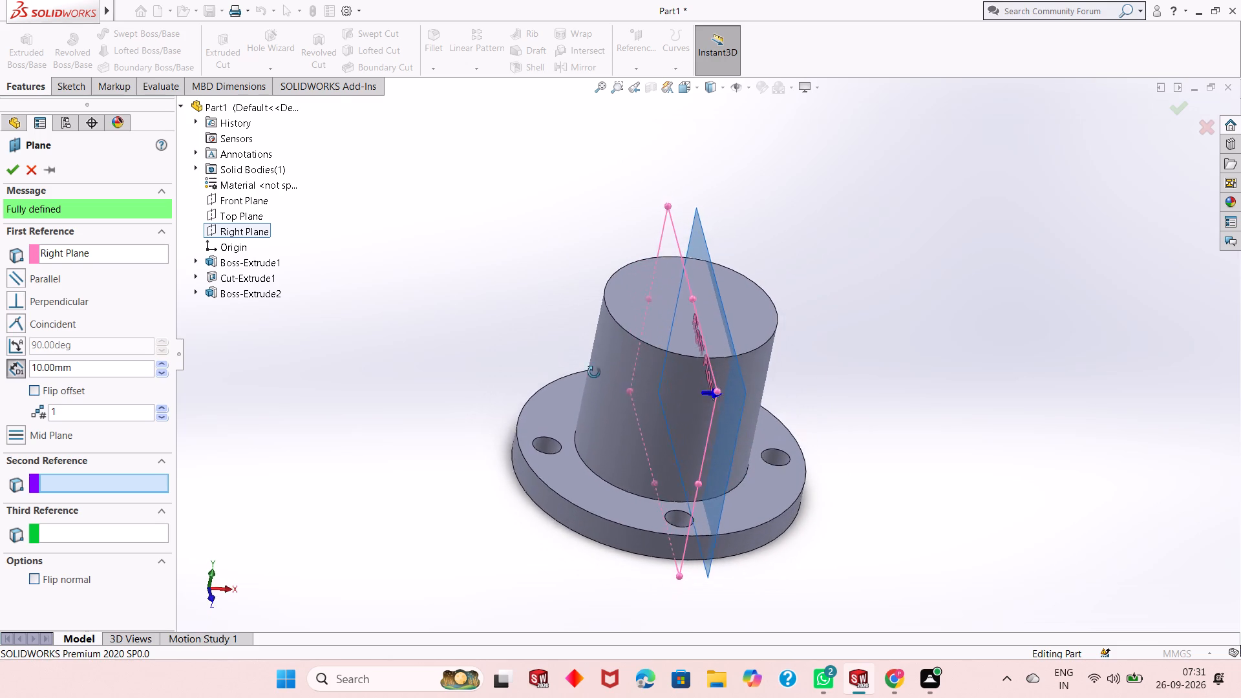
pyautogui.moveTo(594, 372); pyautogui.dragTo(538, 368, button='middle')
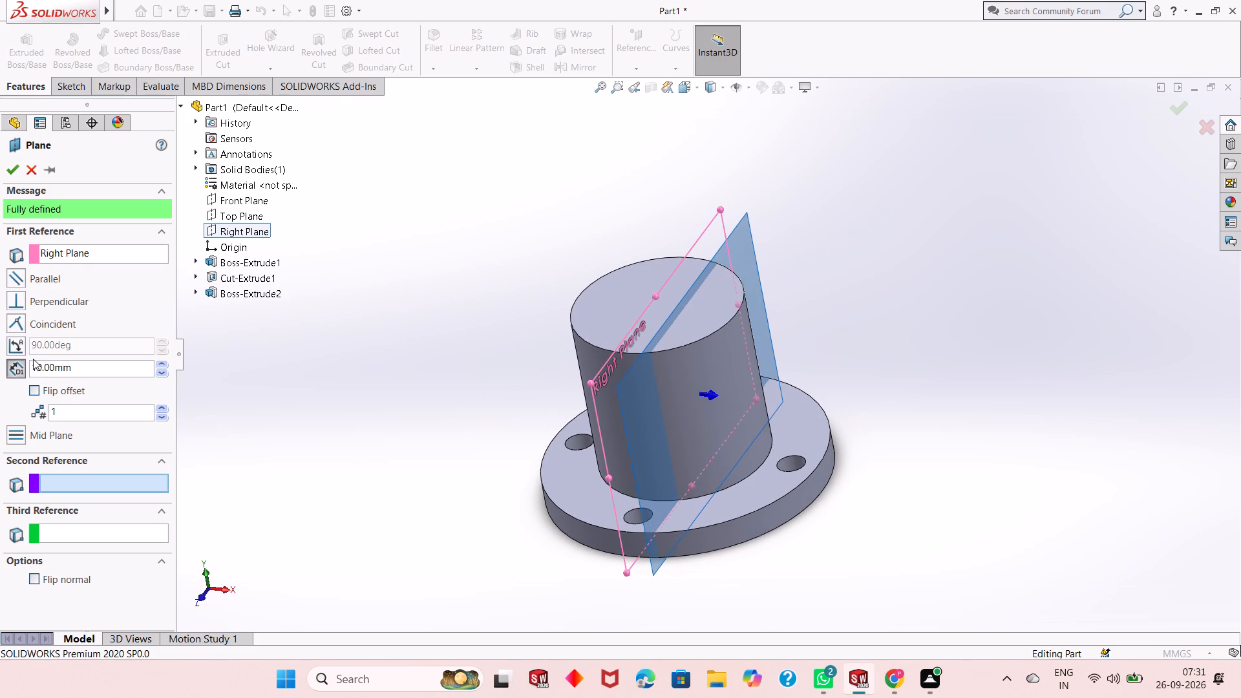
pyautogui.doubleClick(76, 371)
pyautogui.press('0')
pyautogui.press('Return')
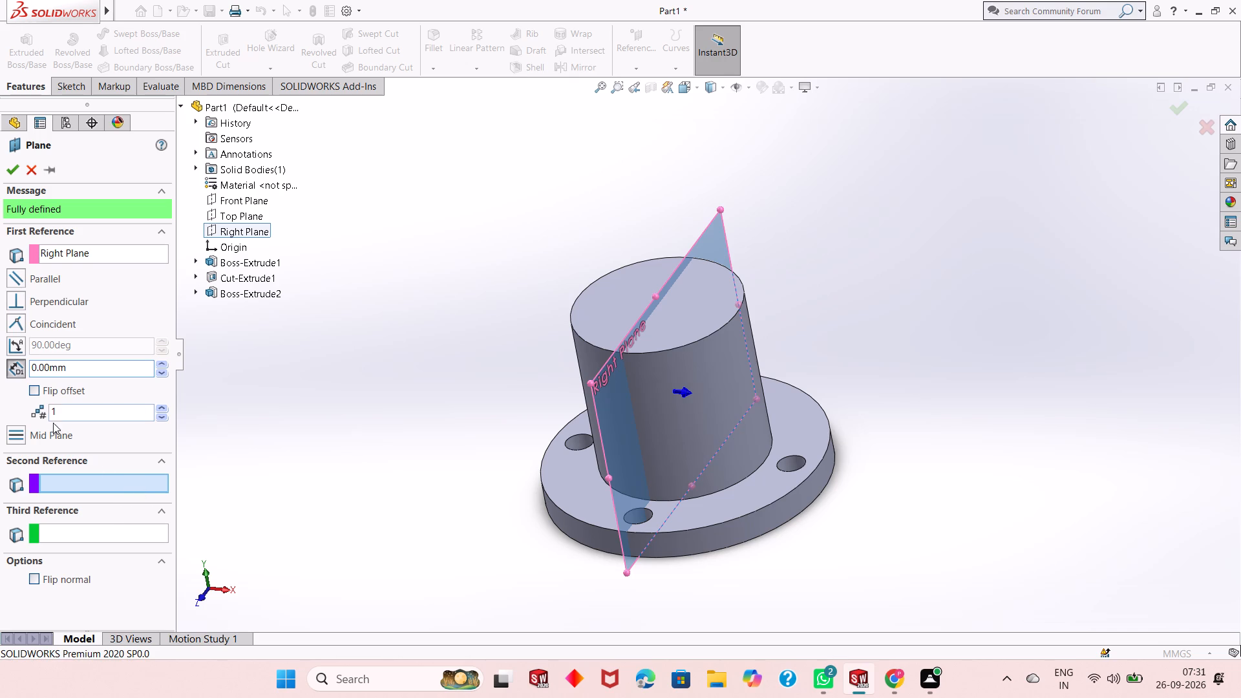
pyautogui.click(14, 168)
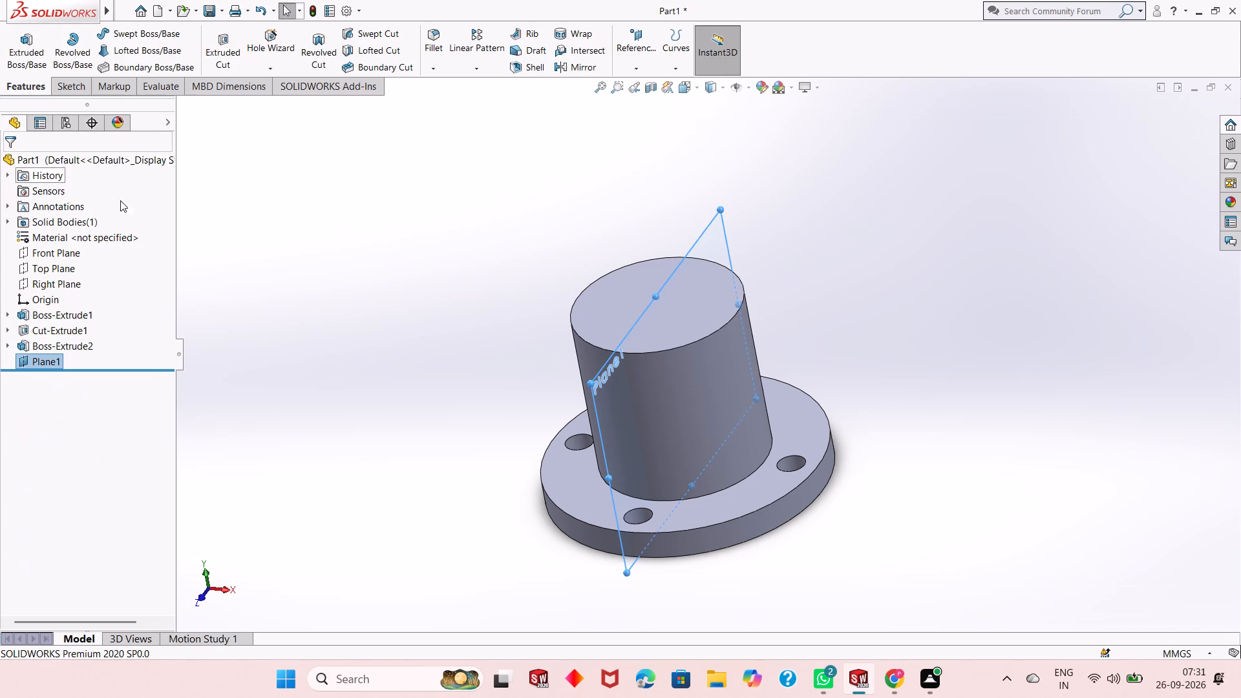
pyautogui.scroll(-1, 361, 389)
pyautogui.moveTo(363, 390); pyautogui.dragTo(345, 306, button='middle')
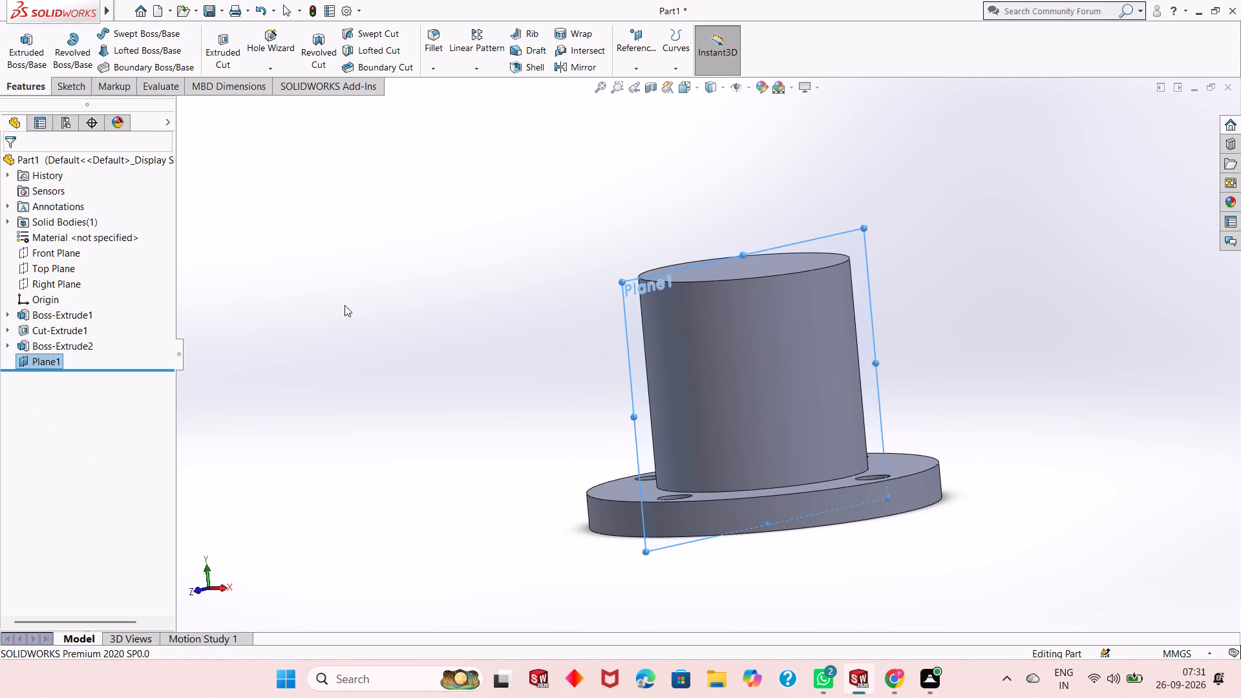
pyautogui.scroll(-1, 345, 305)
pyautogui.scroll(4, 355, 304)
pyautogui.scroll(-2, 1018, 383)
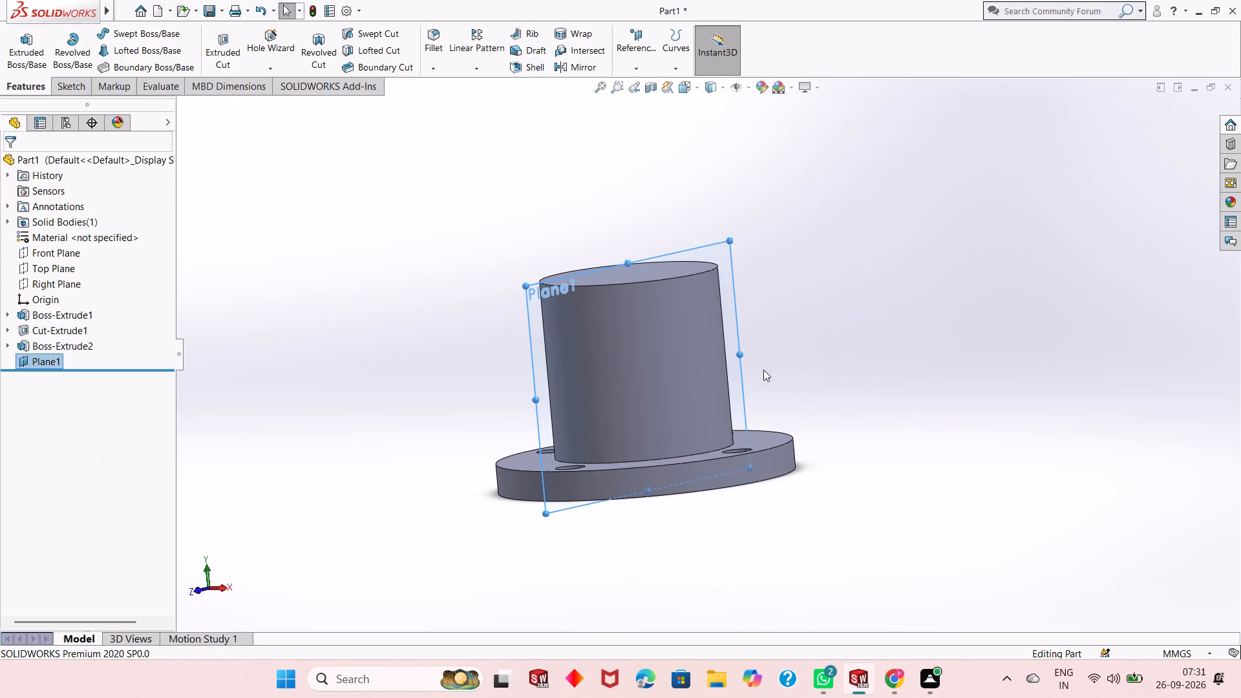
# Start a sketch on the central reference plane, Plane1, and view it square-on.
pyautogui.moveTo(617, 337); pyautogui.dragTo(578, 367, button='middle')
pyautogui.rightClick(486, 315)
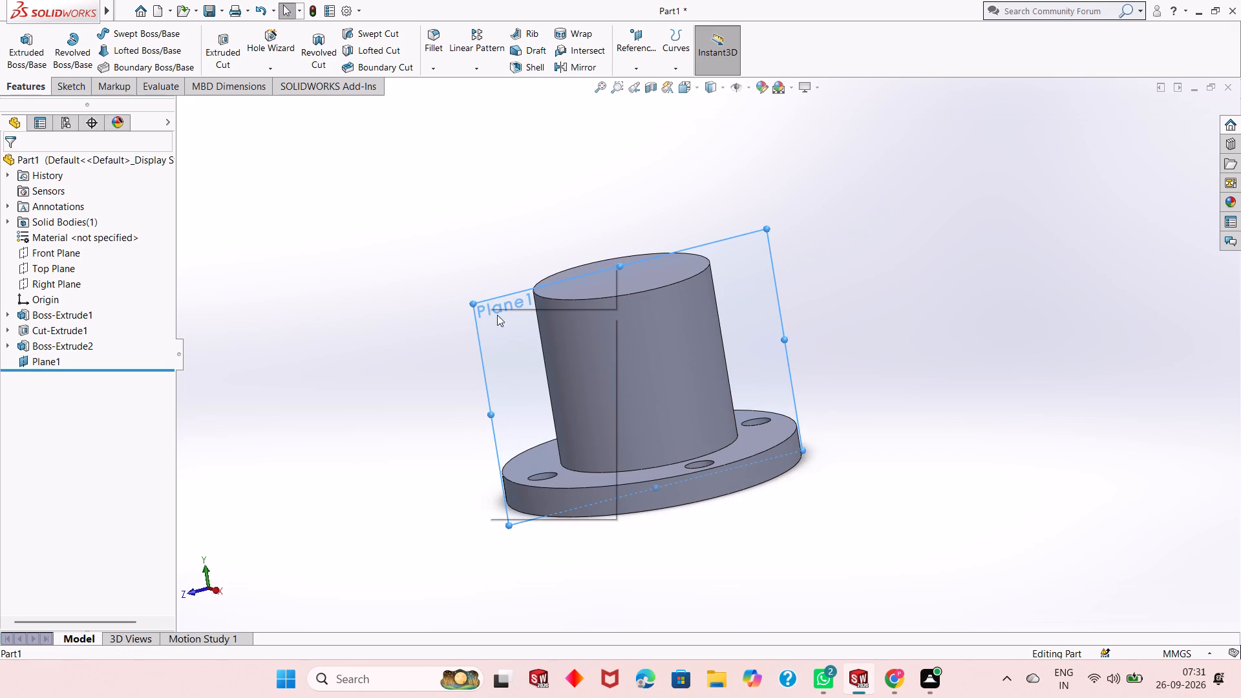
pyautogui.click(518, 304)
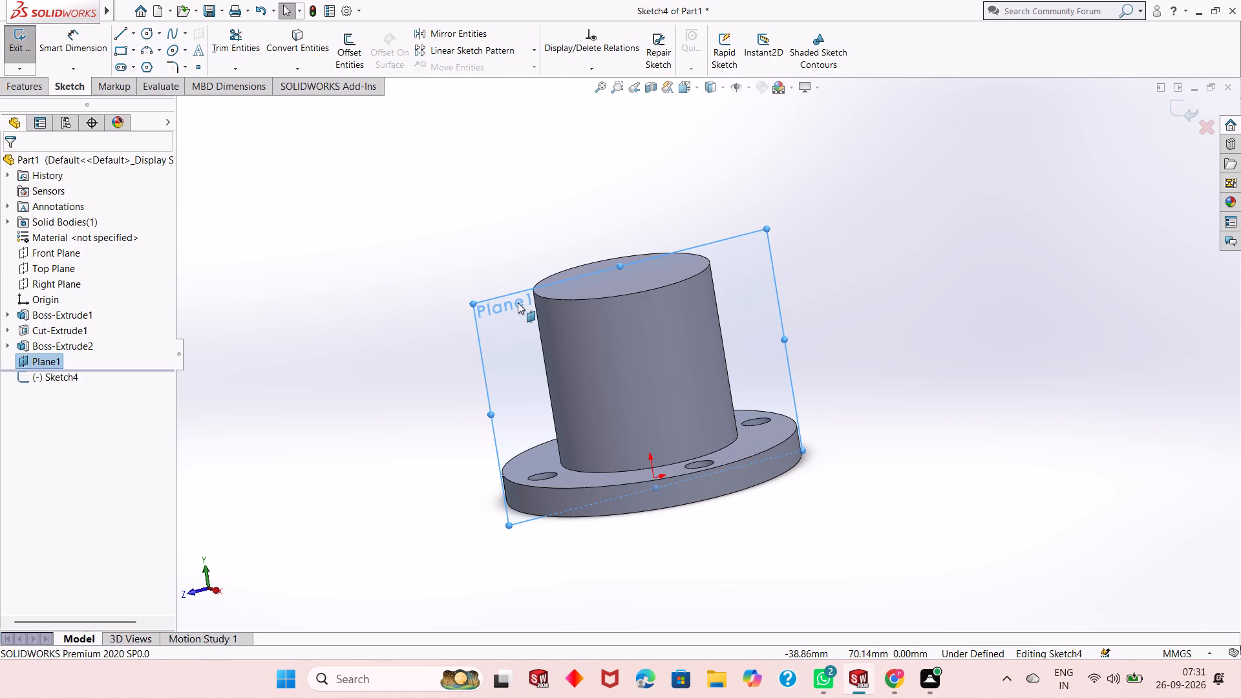
pyautogui.hotkey('ctrl', '8')
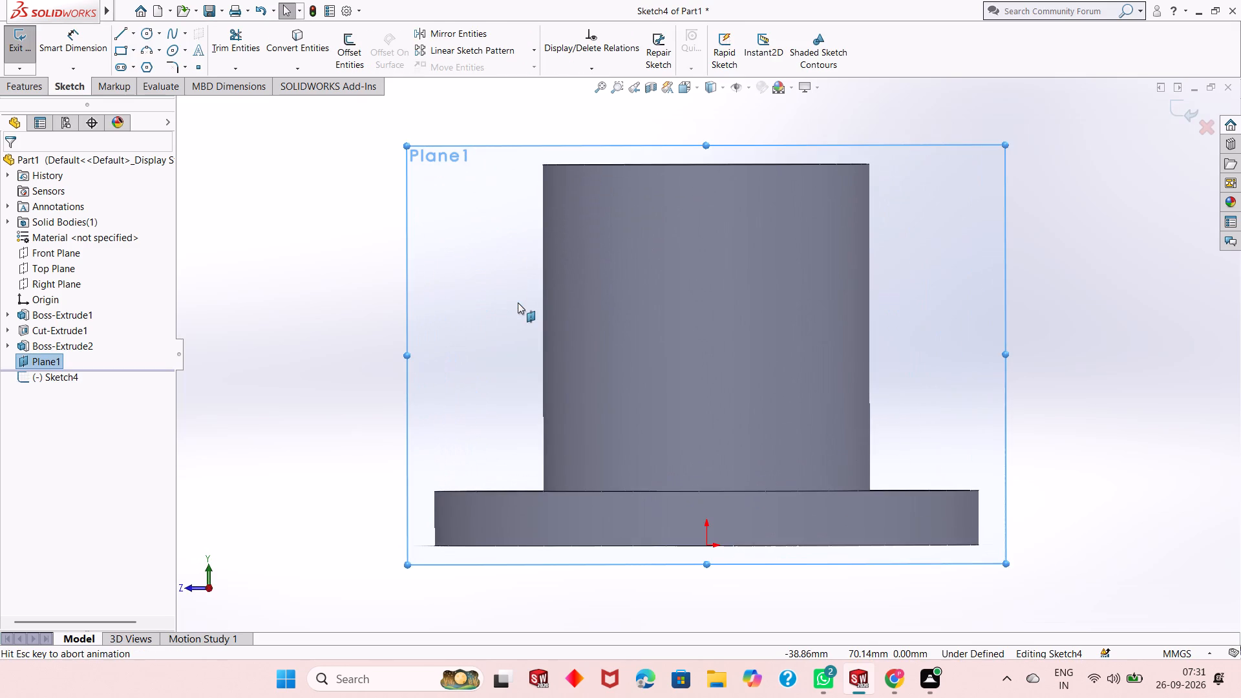
# Sketch a circle about 55 mm in diameter above the boss, centred vertically over the origin at about 110 mm height.
pyautogui.scroll(-2, 585, 405)
pyautogui.scroll(5, 586, 405)
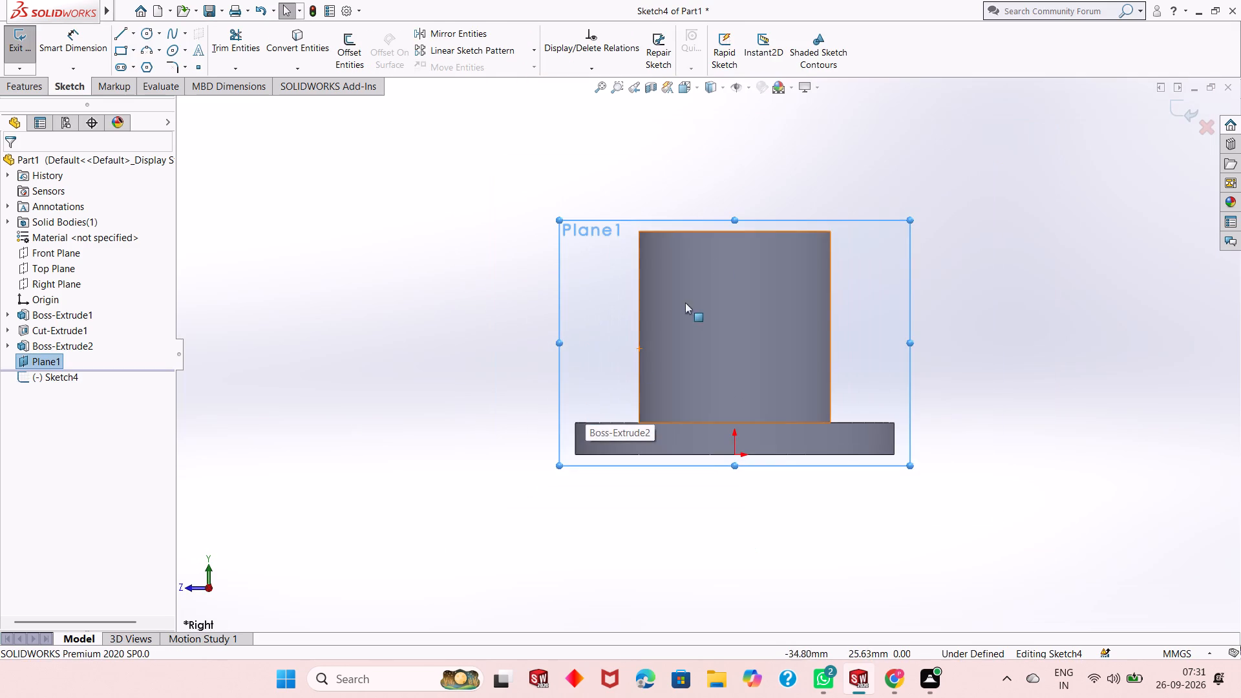
pyautogui.scroll(-2, 738, 203)
pyautogui.scroll(1, 560, 359)
pyautogui.click(1023, 355)
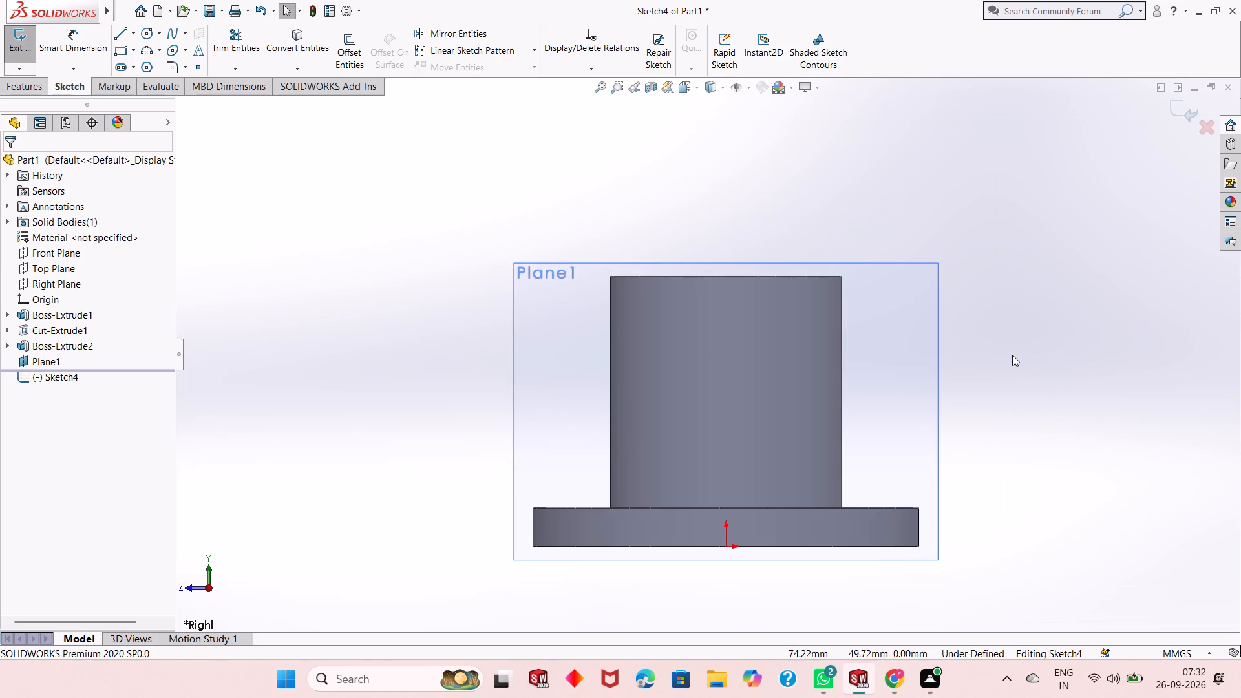
pyautogui.scroll(-1, 1009, 353)
pyautogui.scroll(1, 707, 365)
pyautogui.scroll(1, 606, 247)
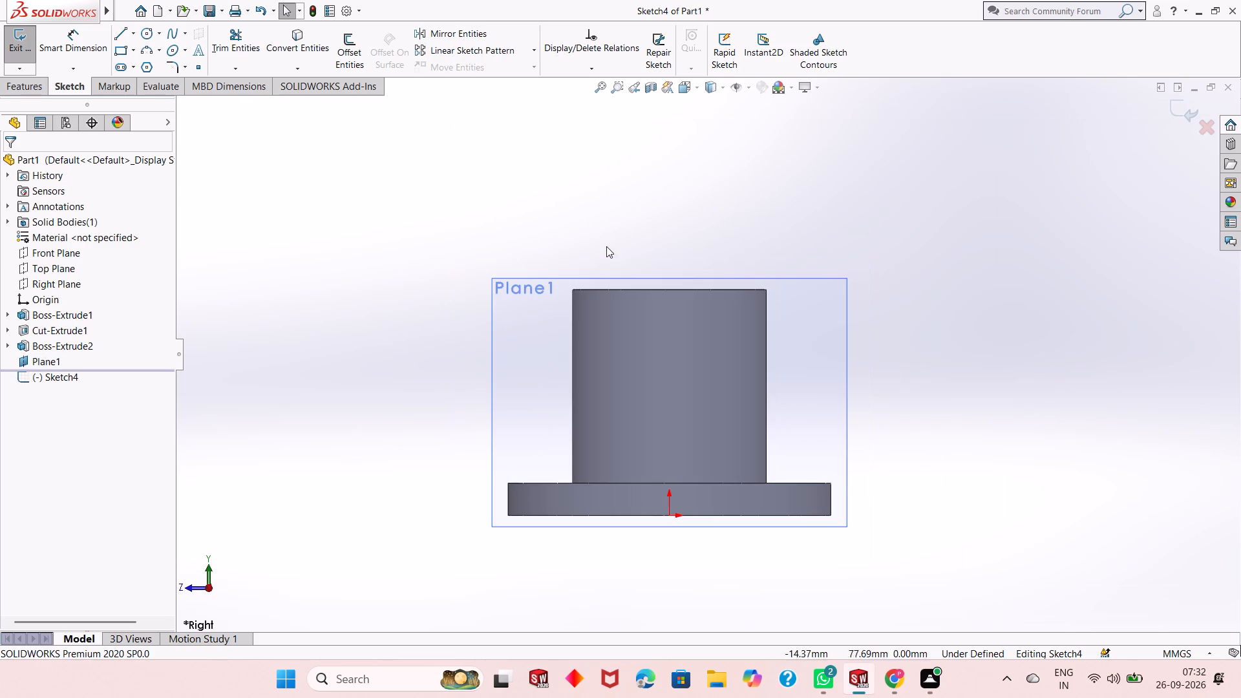
pyautogui.scroll(-1, 631, 182)
pyautogui.scroll(1, 677, 339)
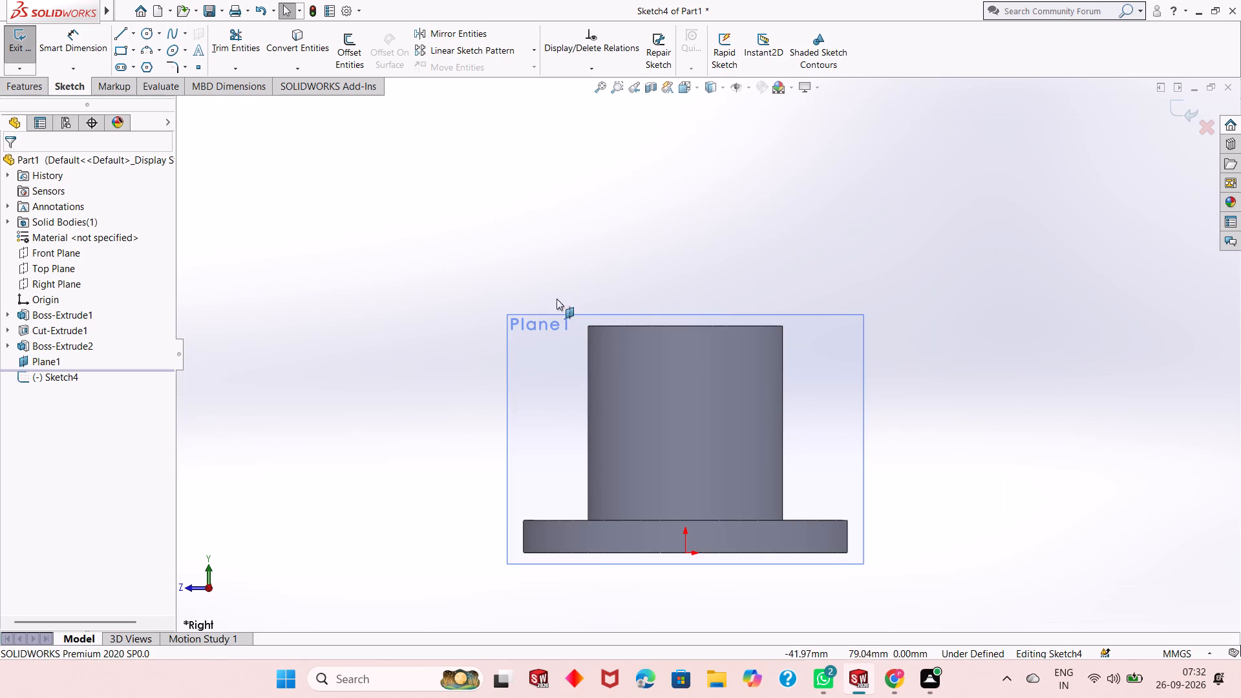
pyautogui.click(141, 32)
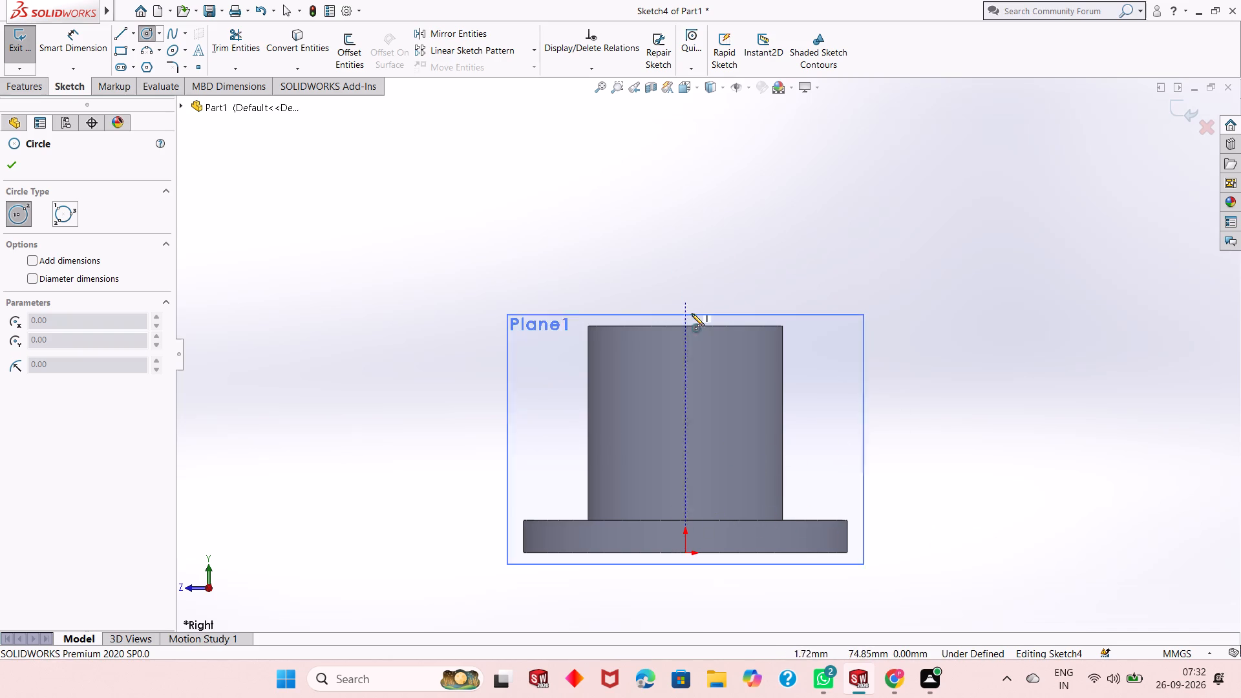
pyautogui.click(686, 196)
pyautogui.click(706, 283)
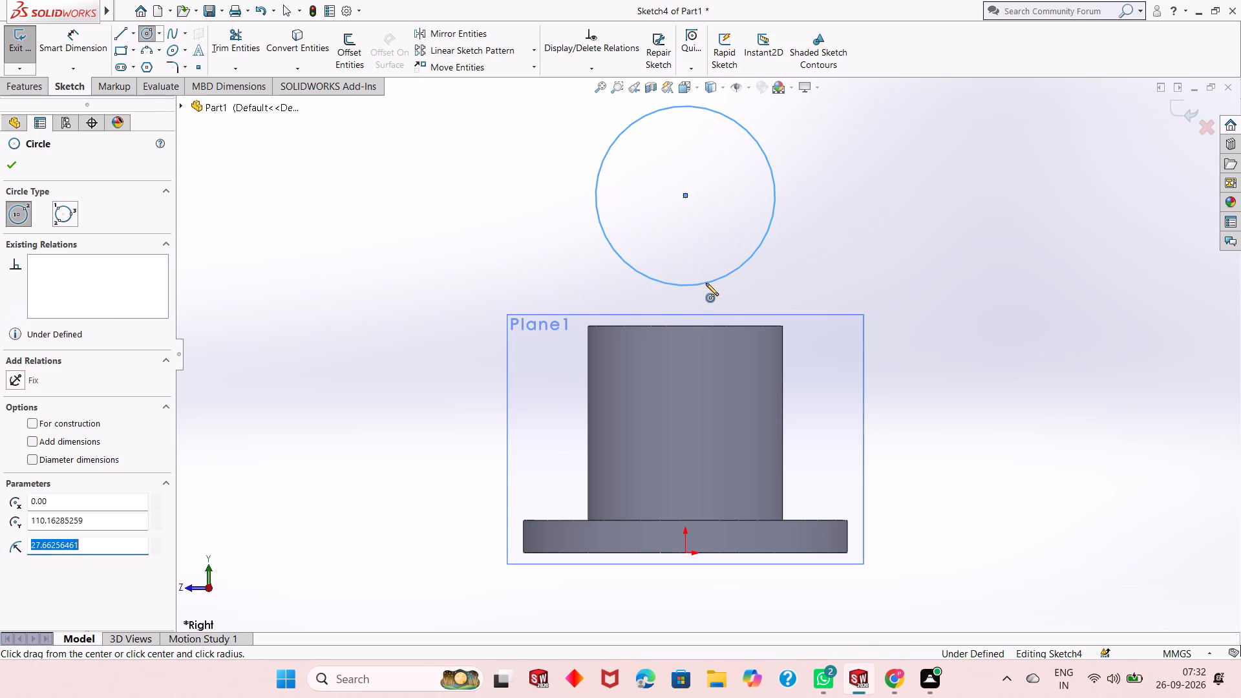
pyautogui.rightClick(297, 213)
pyautogui.click(326, 220)
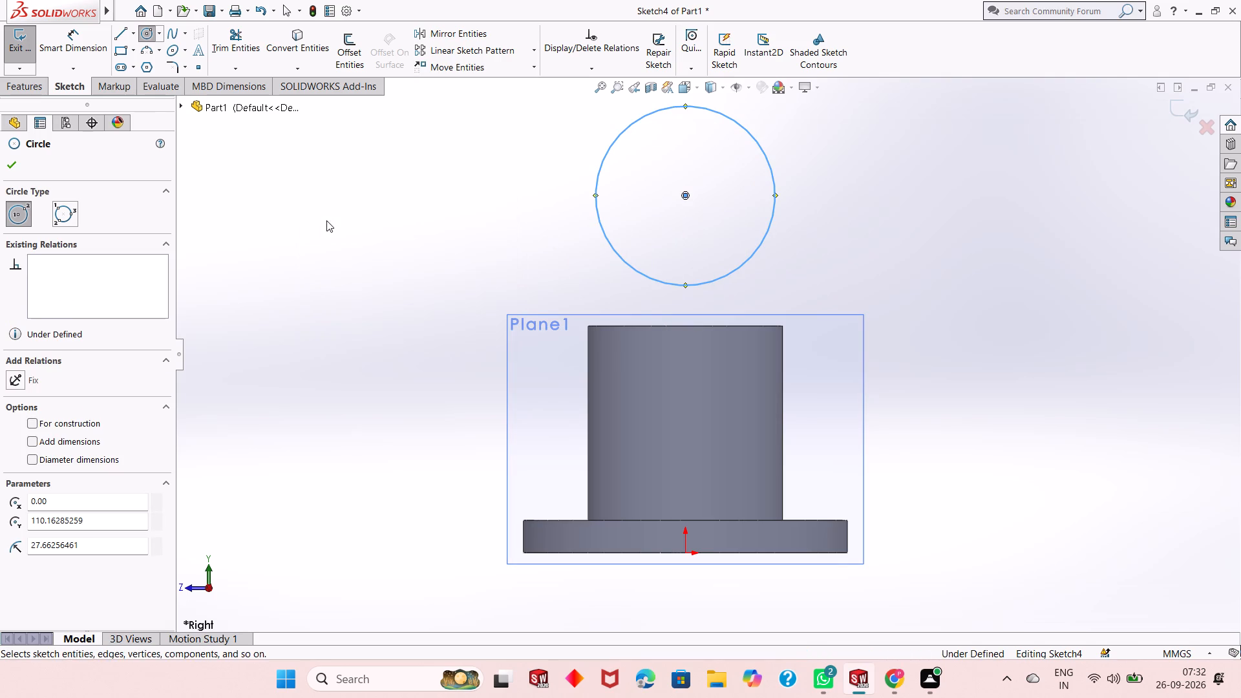
# Dimension the circle's diameter as 80 mm, with the text outside the circle, and leave the dimension tool.
pyautogui.click(77, 49)
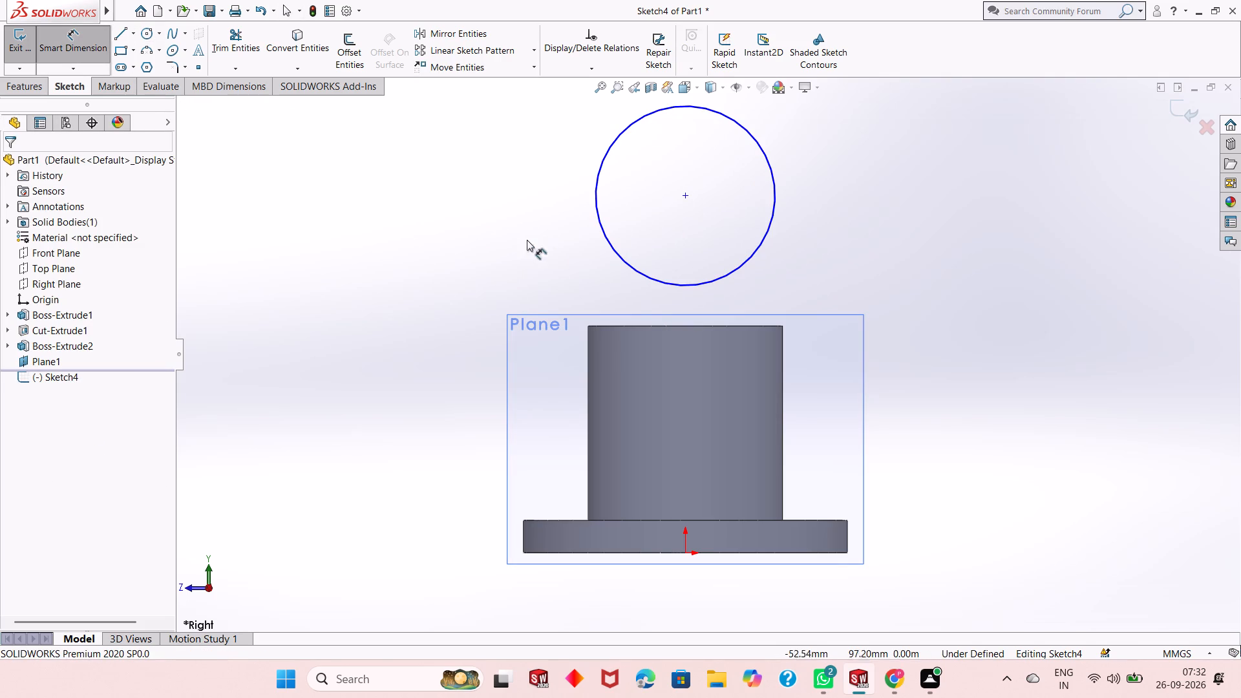
pyautogui.click(614, 247)
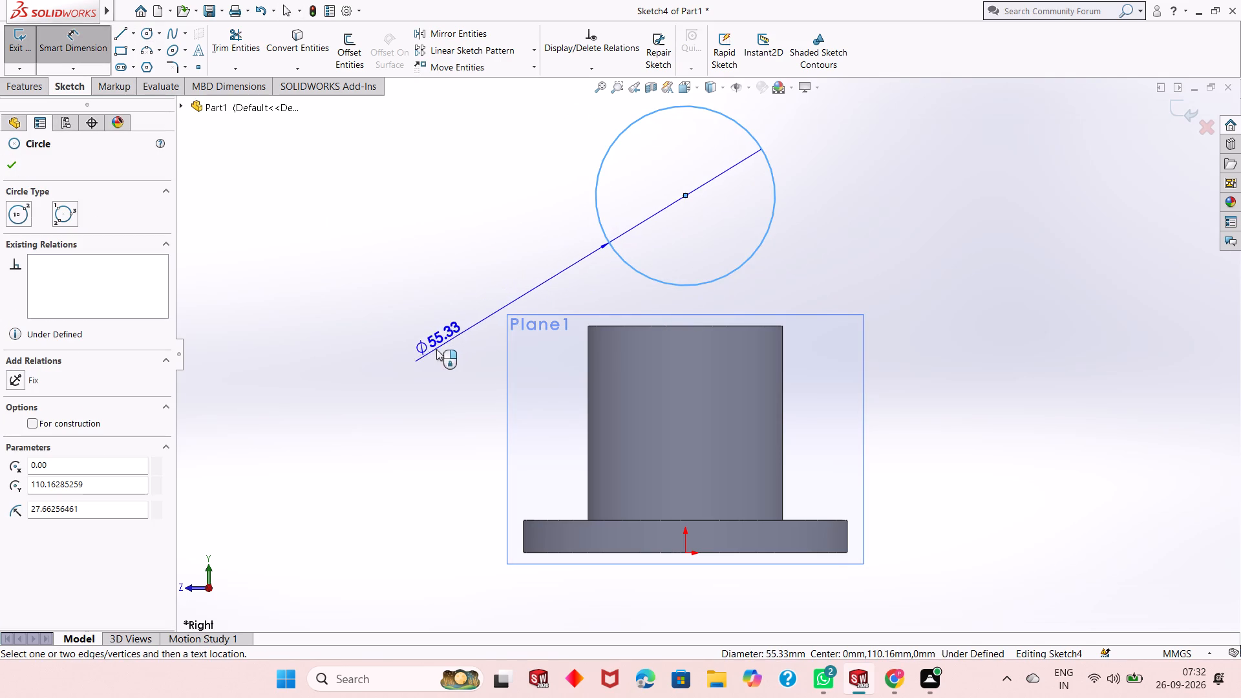
pyautogui.click(418, 362)
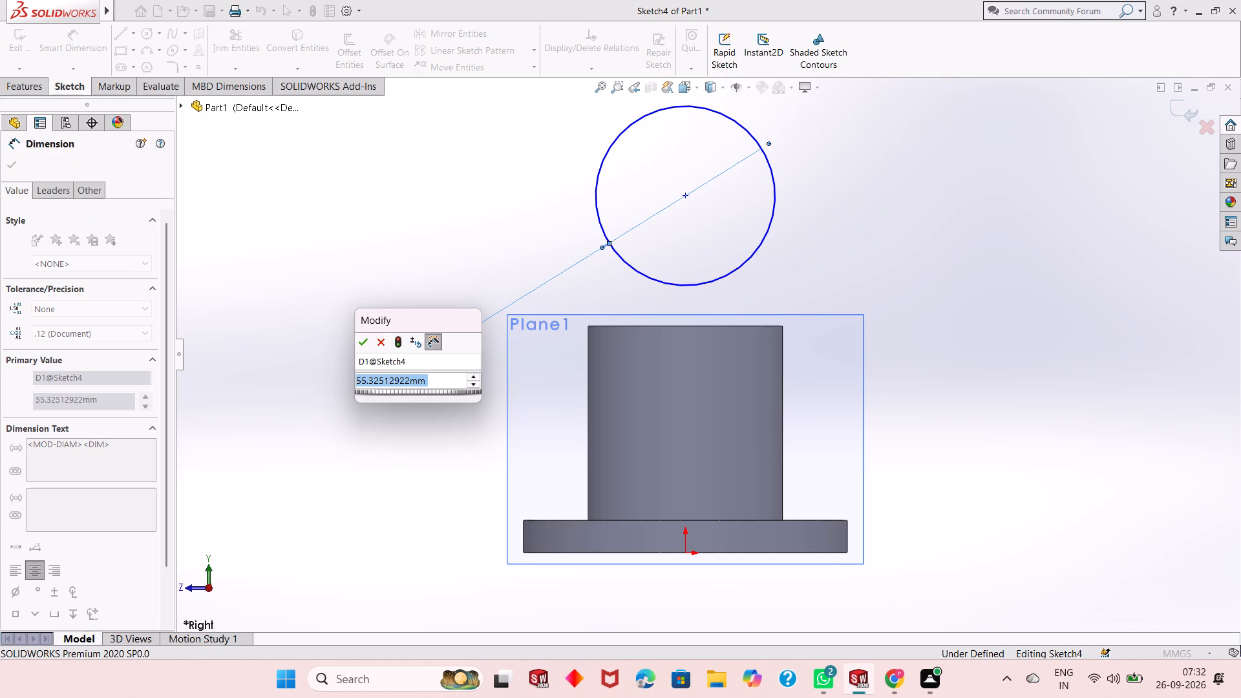
pyautogui.write('80')
pyautogui.press('Return')
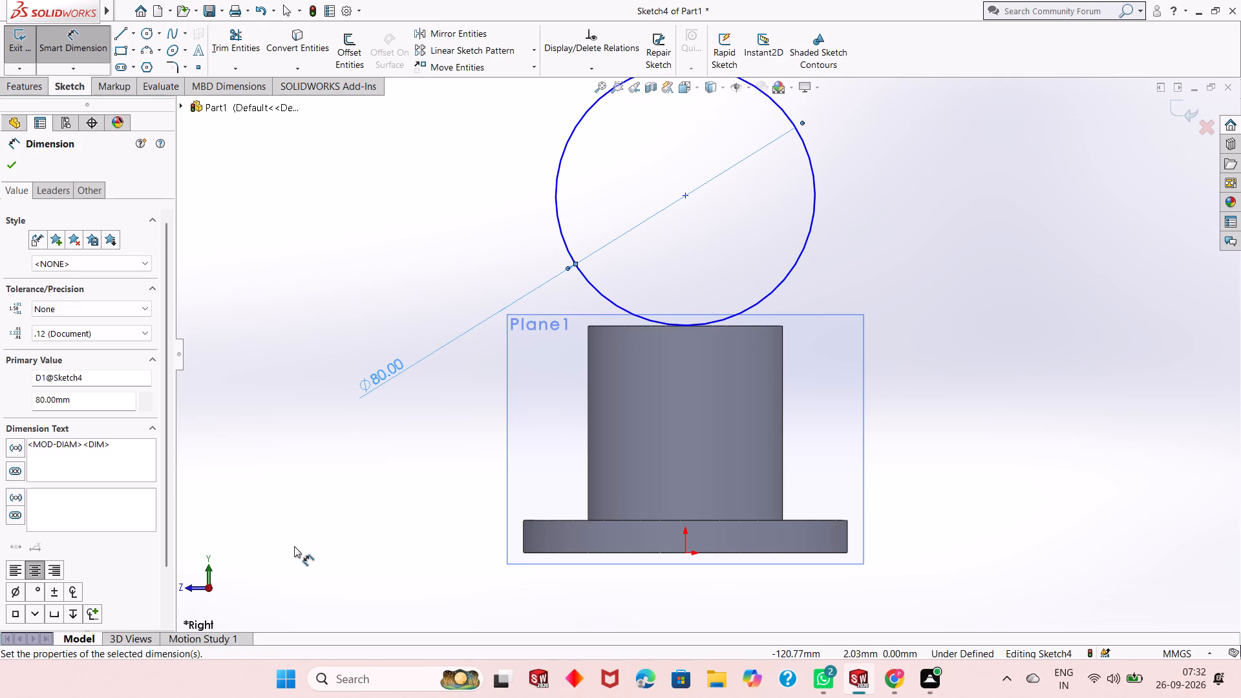
pyautogui.click(3, 166)
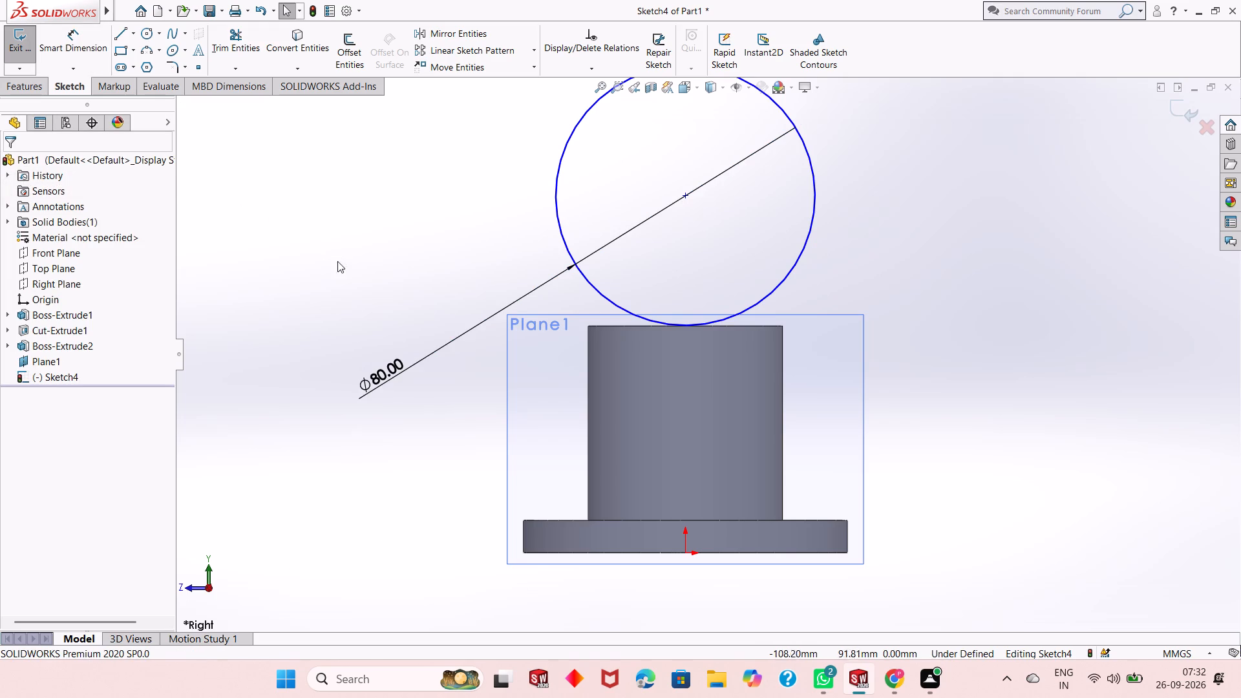
# Dimension the vertical distance between the circle's centre and the origin as 100 mm, placed beside the flange.
pyautogui.scroll(1, 485, 408)
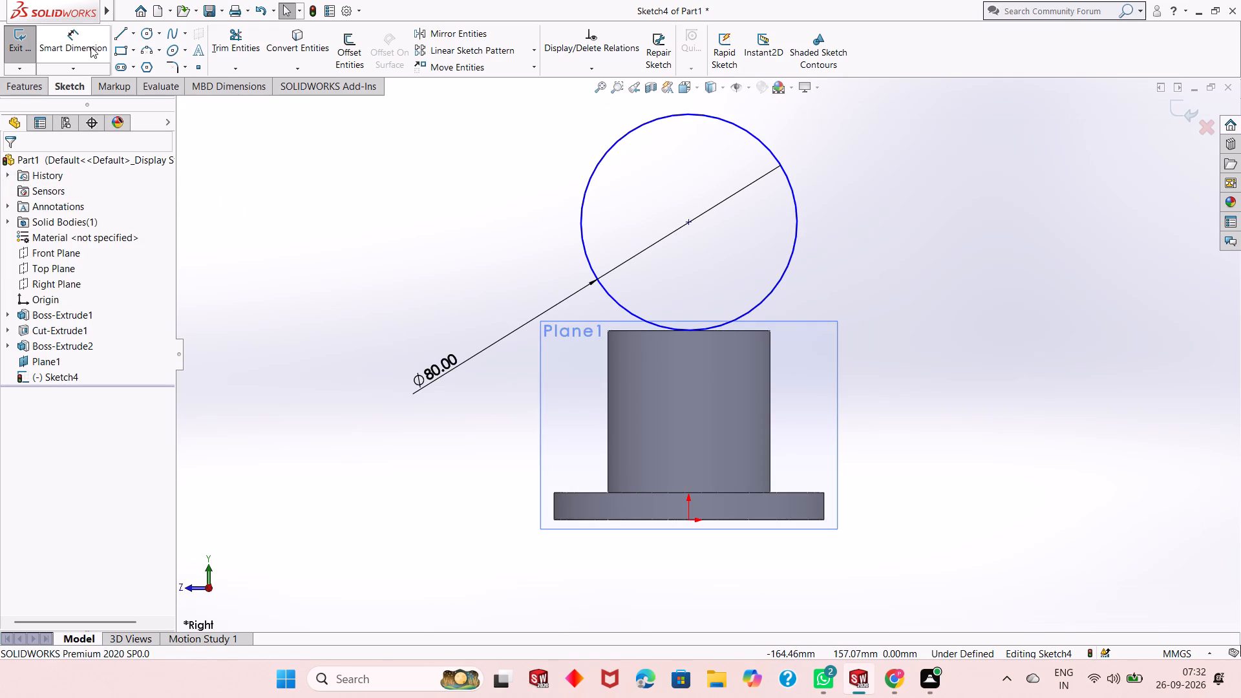
pyautogui.click(90, 45)
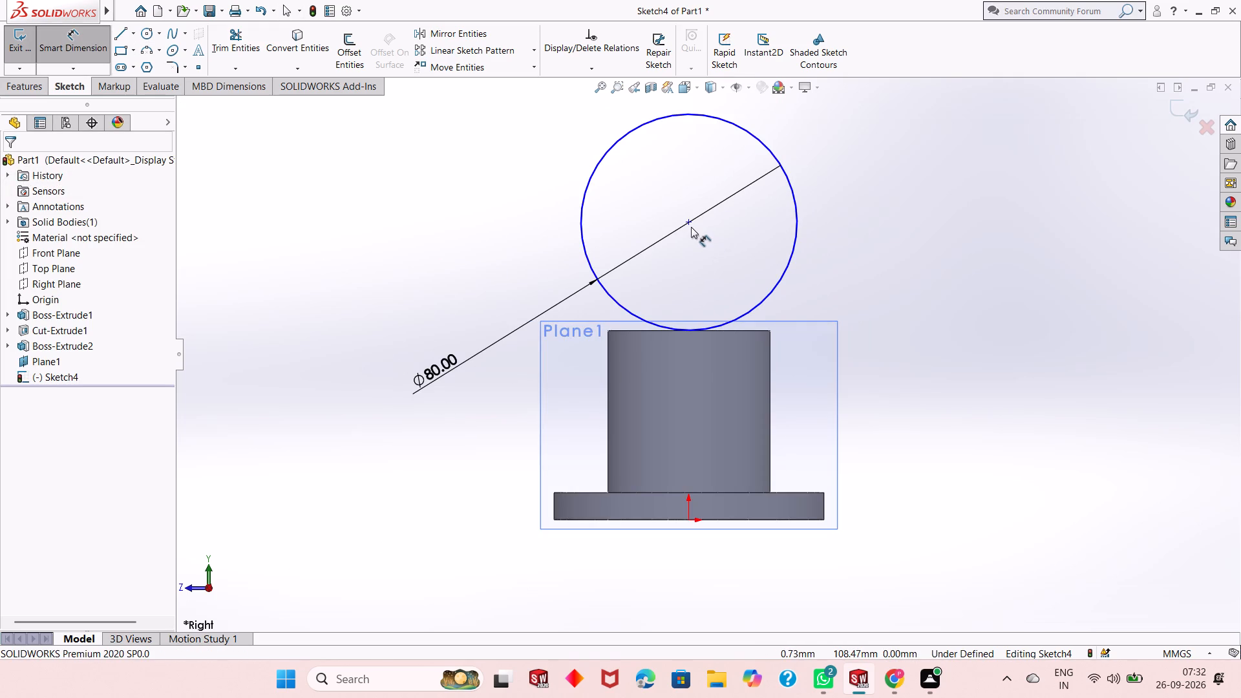
pyautogui.click(689, 224)
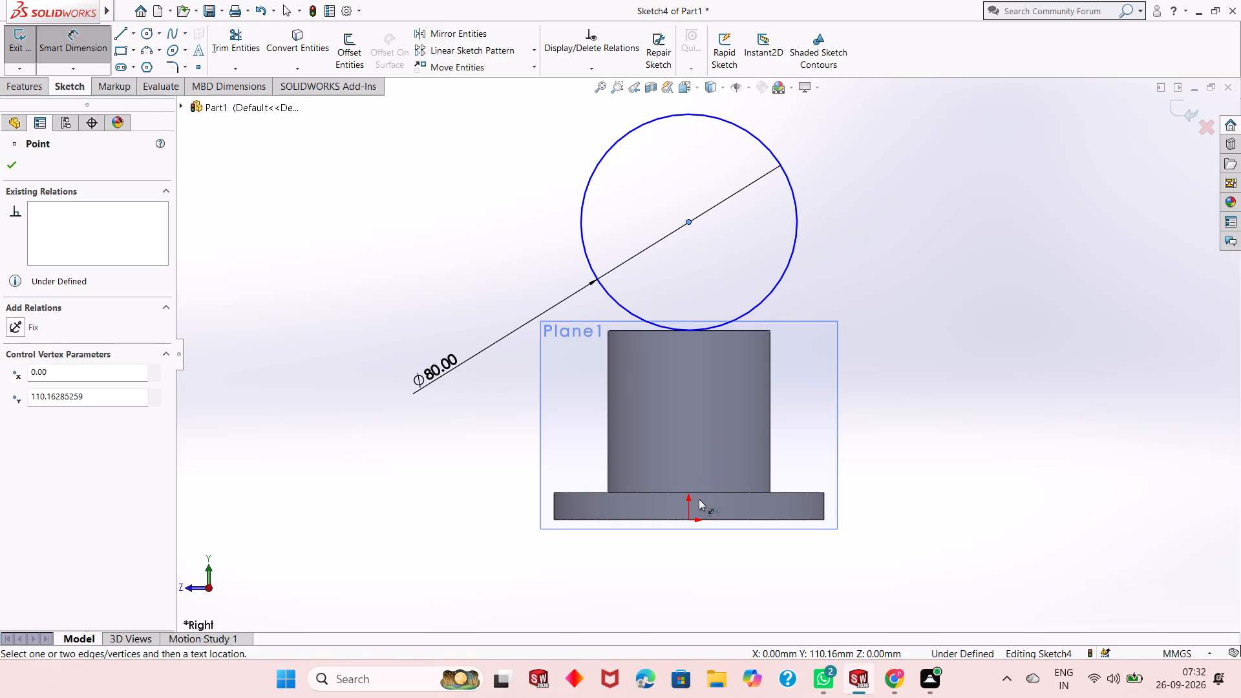
pyautogui.click(690, 518)
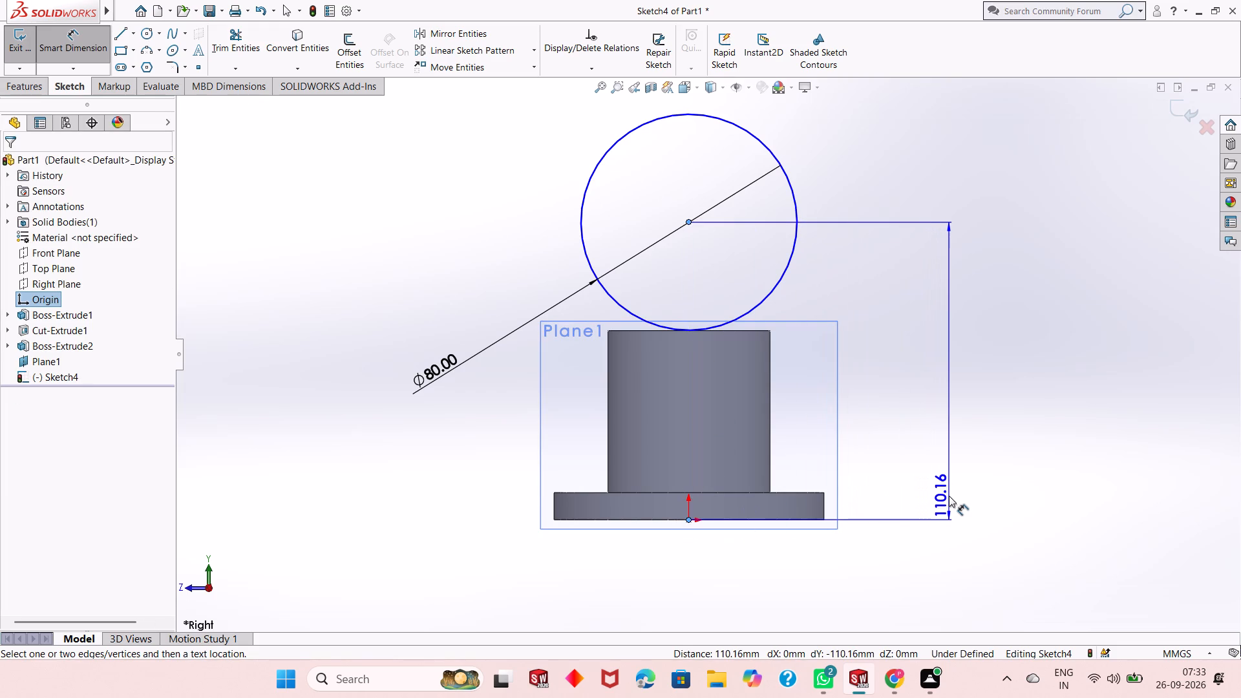
pyautogui.click(949, 496)
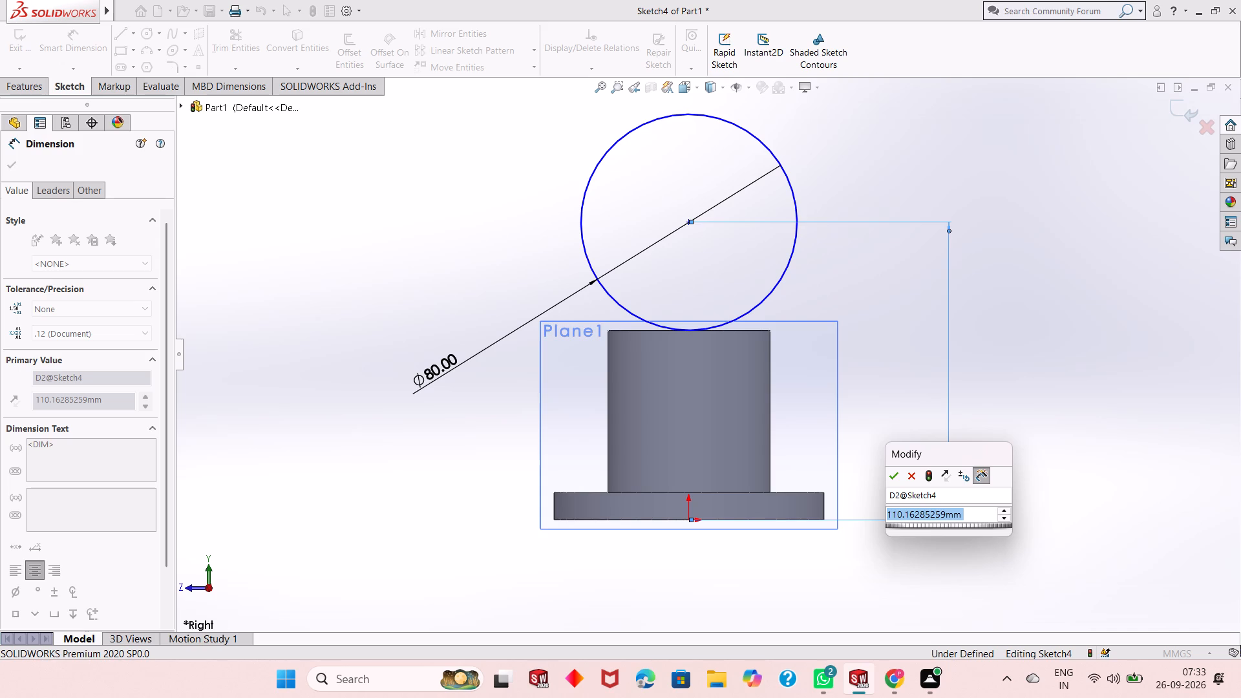
pyautogui.write('100')
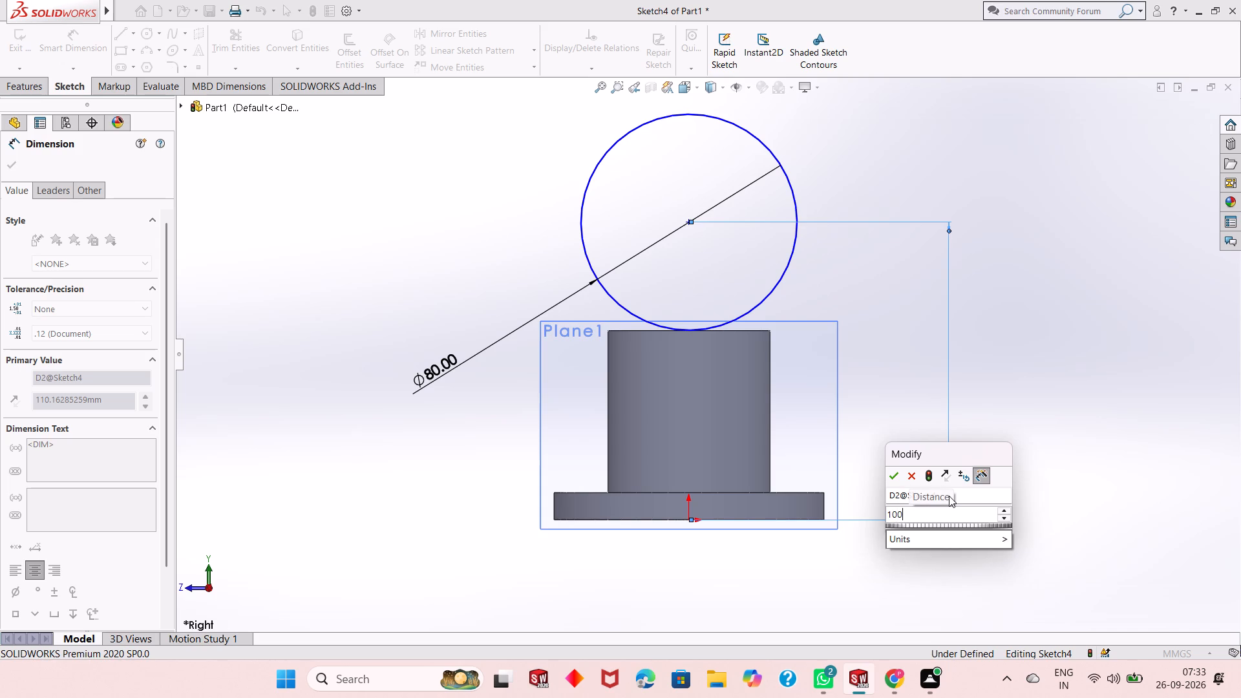
pyautogui.press('Return')
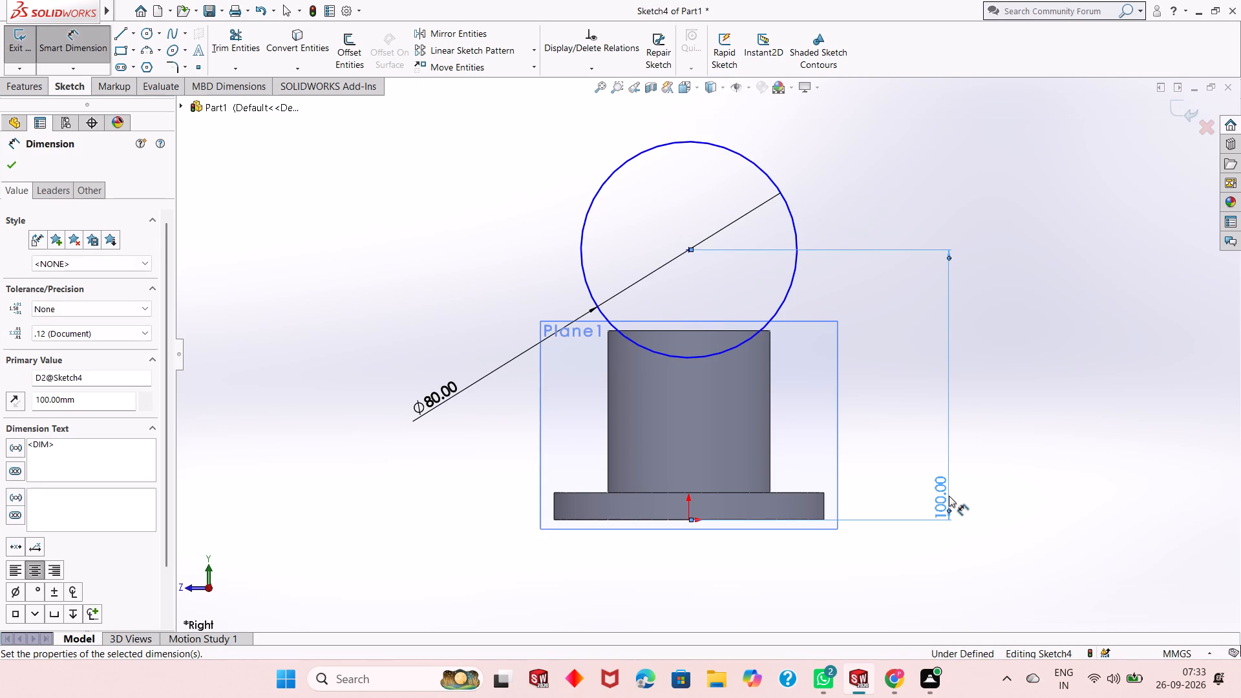
# Dimension the horizontal distance from the circle's centre to the disc's lower outer corner as 50 mm, placed below the disc, and leave the tool.
pyautogui.click(686, 251)
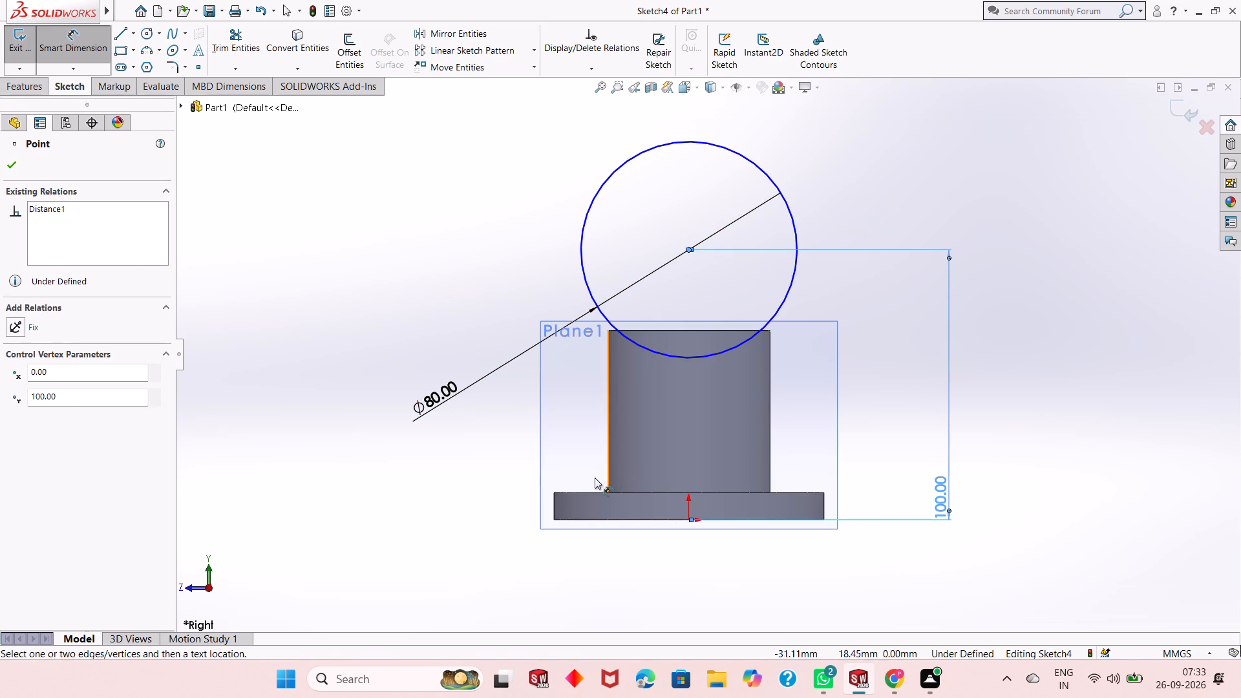
pyautogui.click(553, 520)
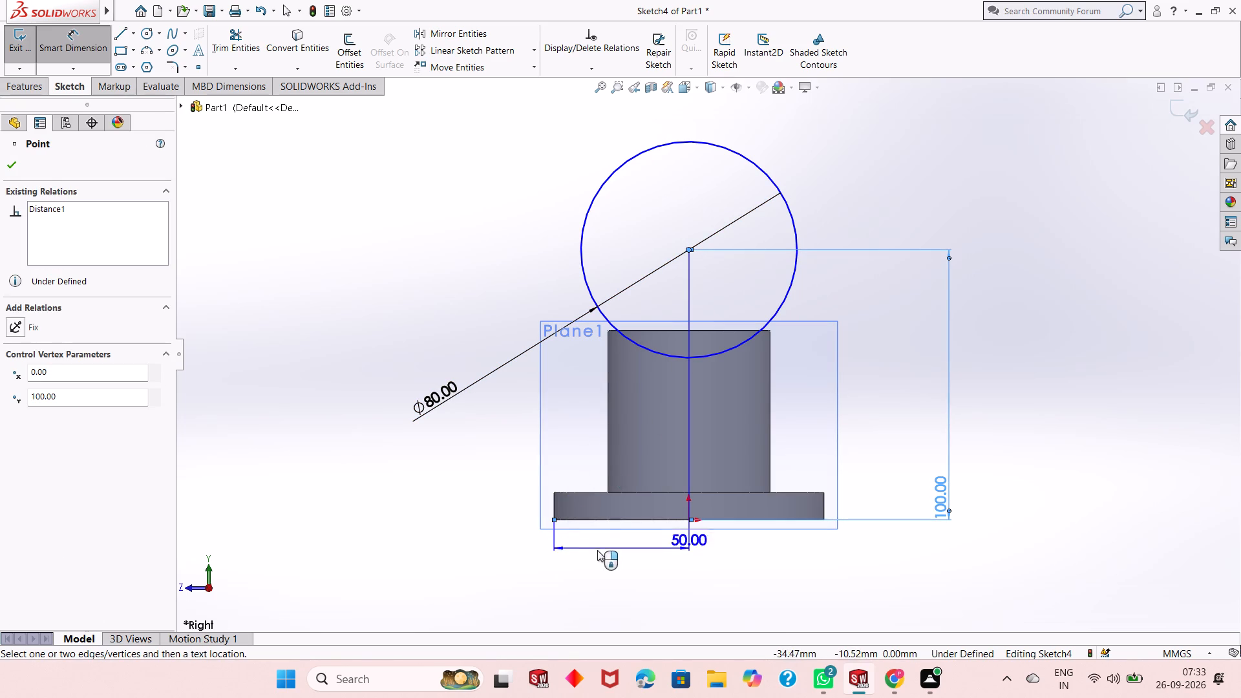
pyautogui.click(600, 606)
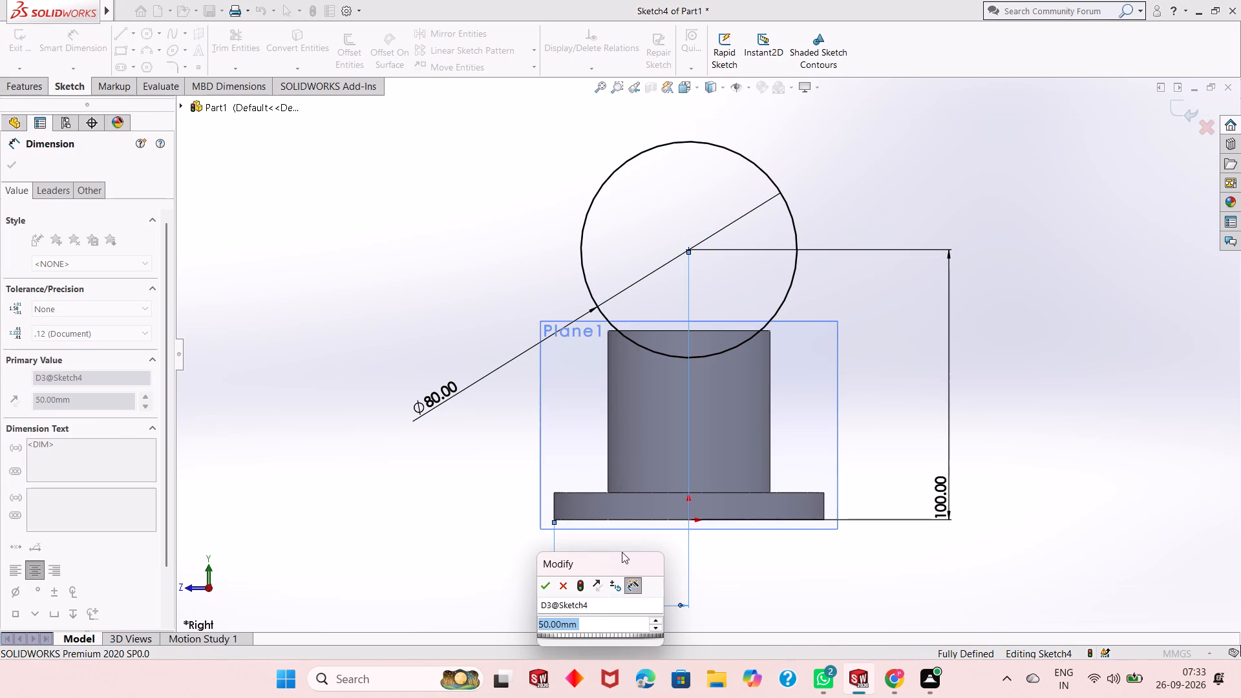
pyautogui.click(551, 586)
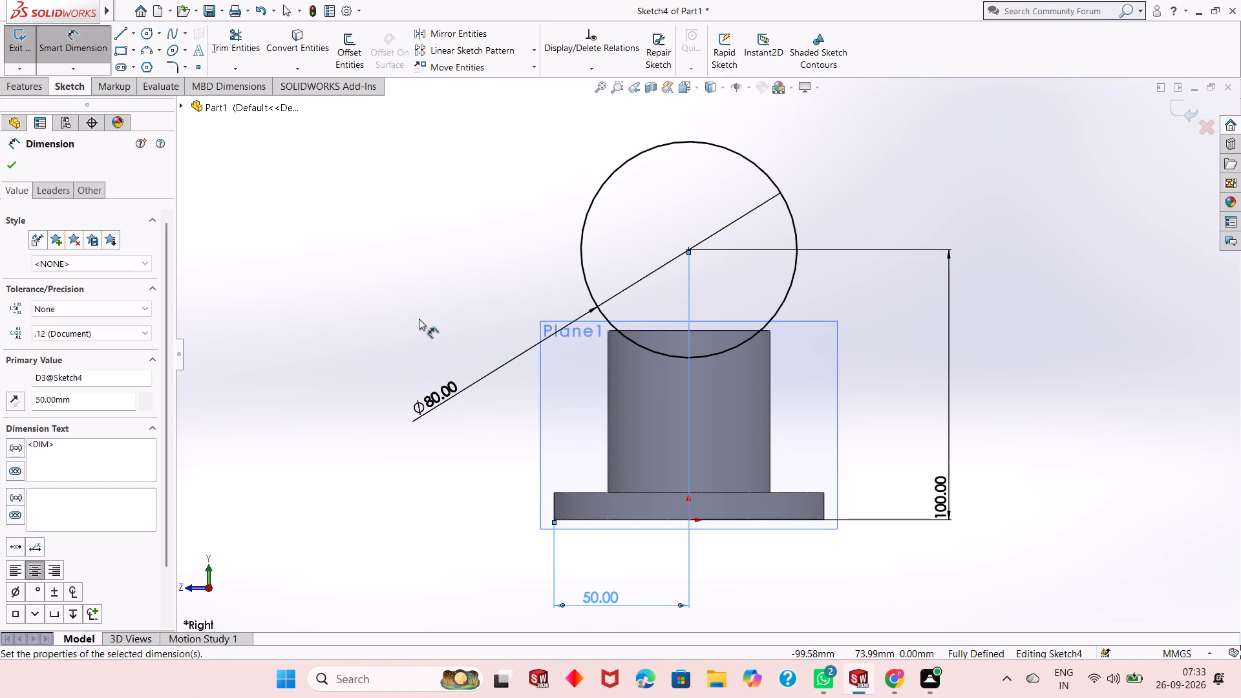
pyautogui.rightClick(419, 319)
pyautogui.click(449, 358)
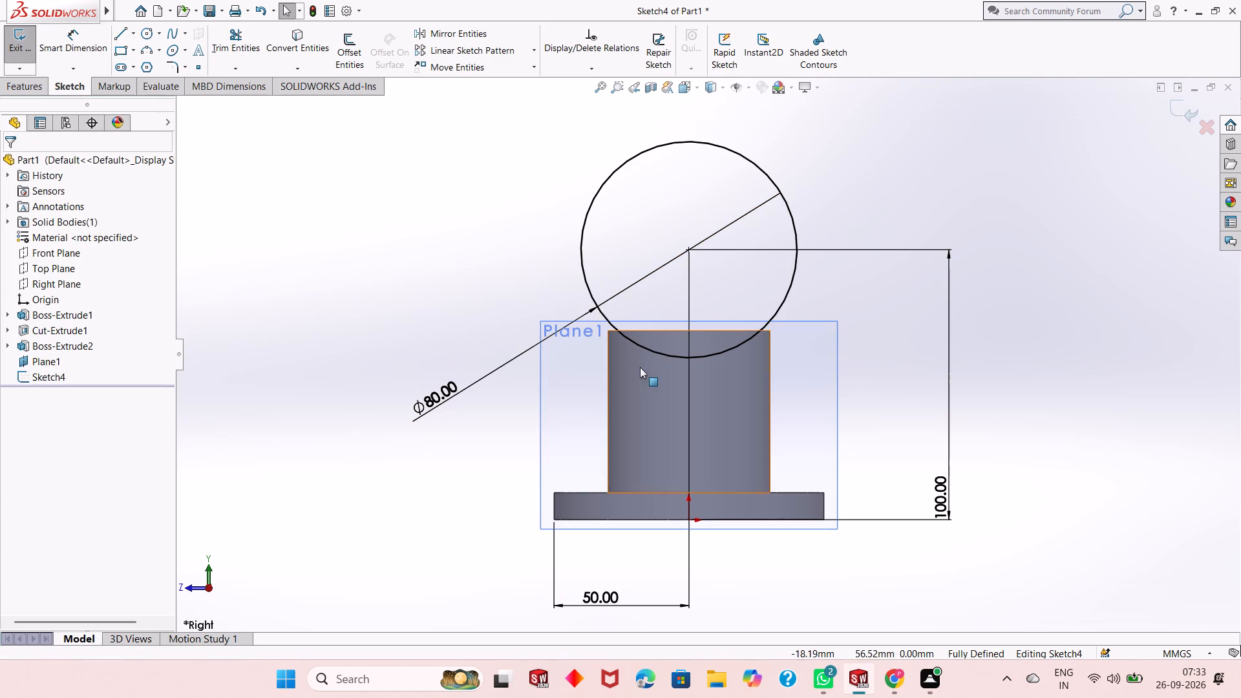
# Examine from several angles how the 80 mm circle sits relative to the boss's top face.
pyautogui.scroll(1, 655, 367)
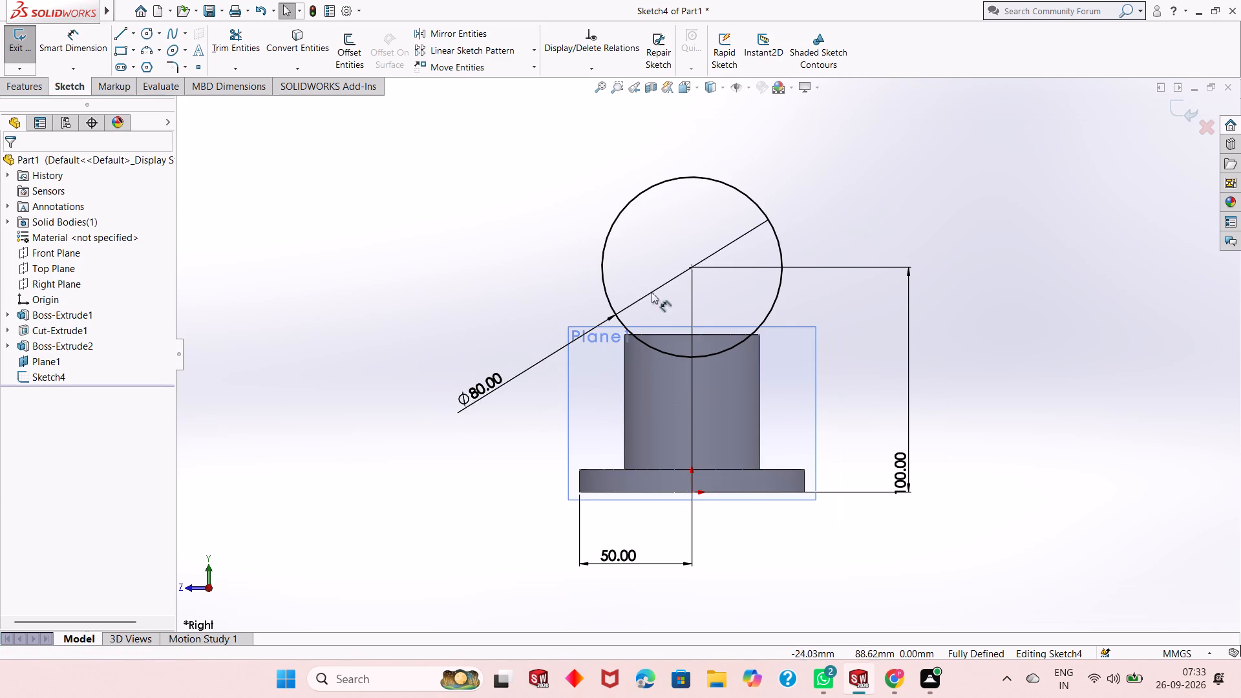
pyautogui.moveTo(701, 275); pyautogui.dragTo(707, 290, button='middle')
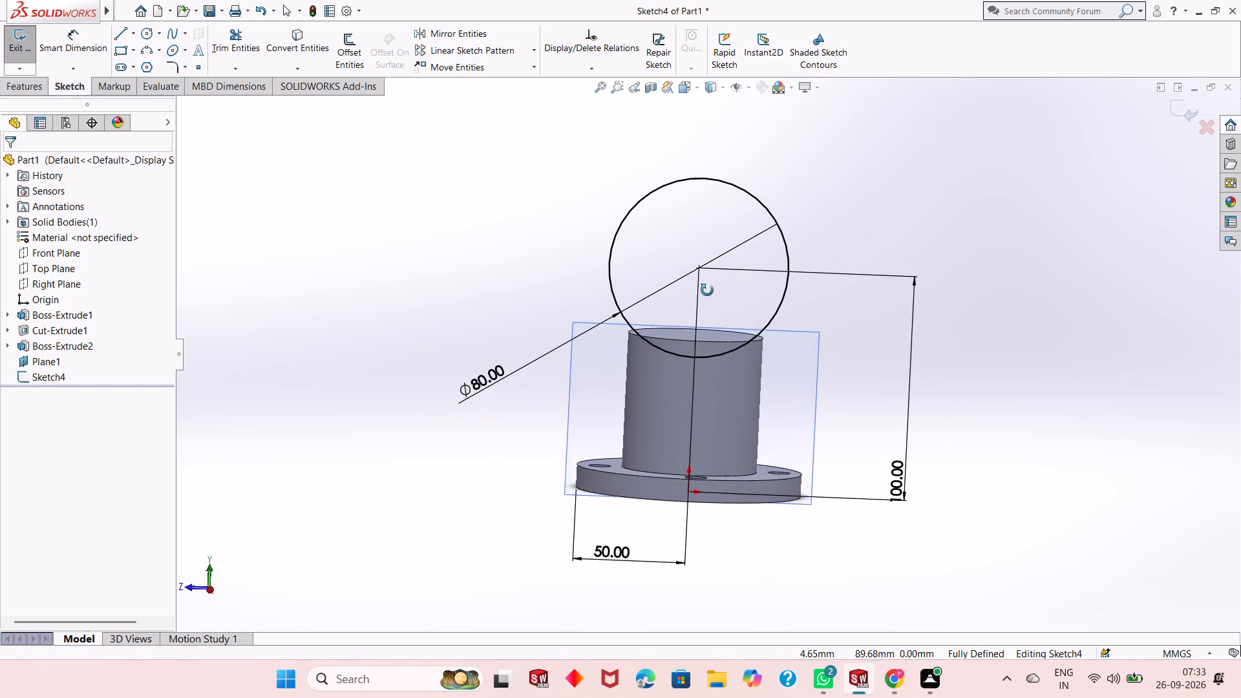
pyautogui.moveTo(707, 290); pyautogui.dragTo(689, 287, button='middle')
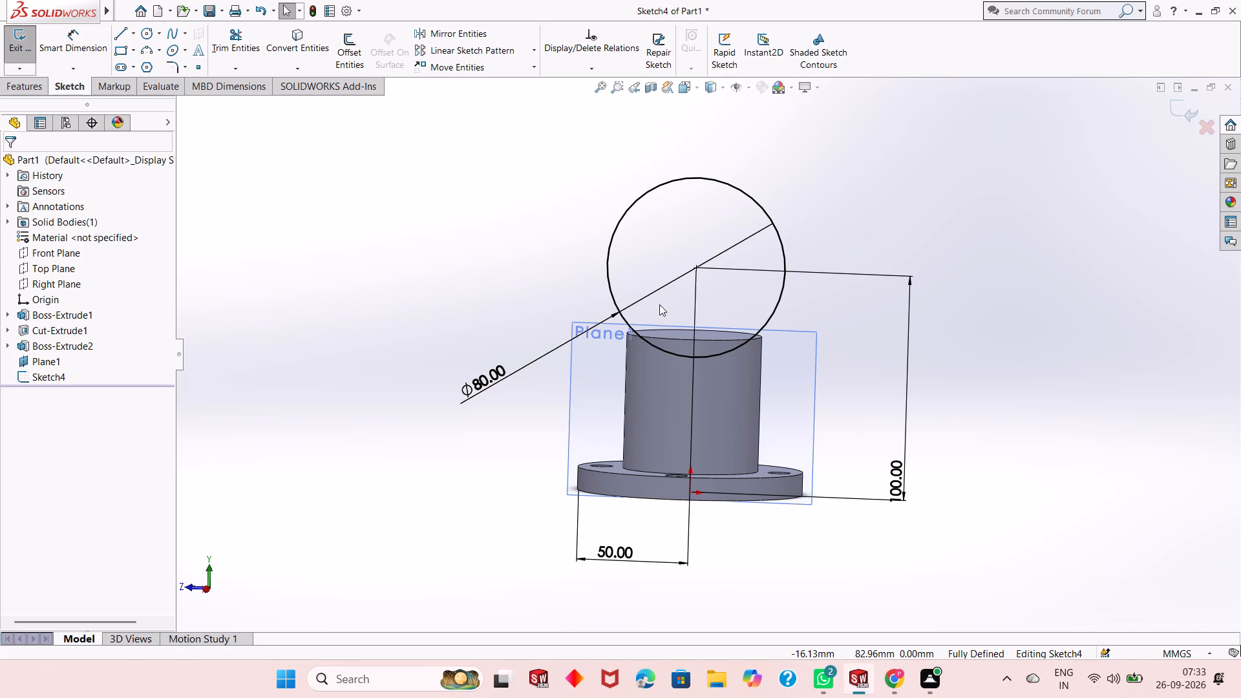
pyautogui.scroll(-1, 747, 332)
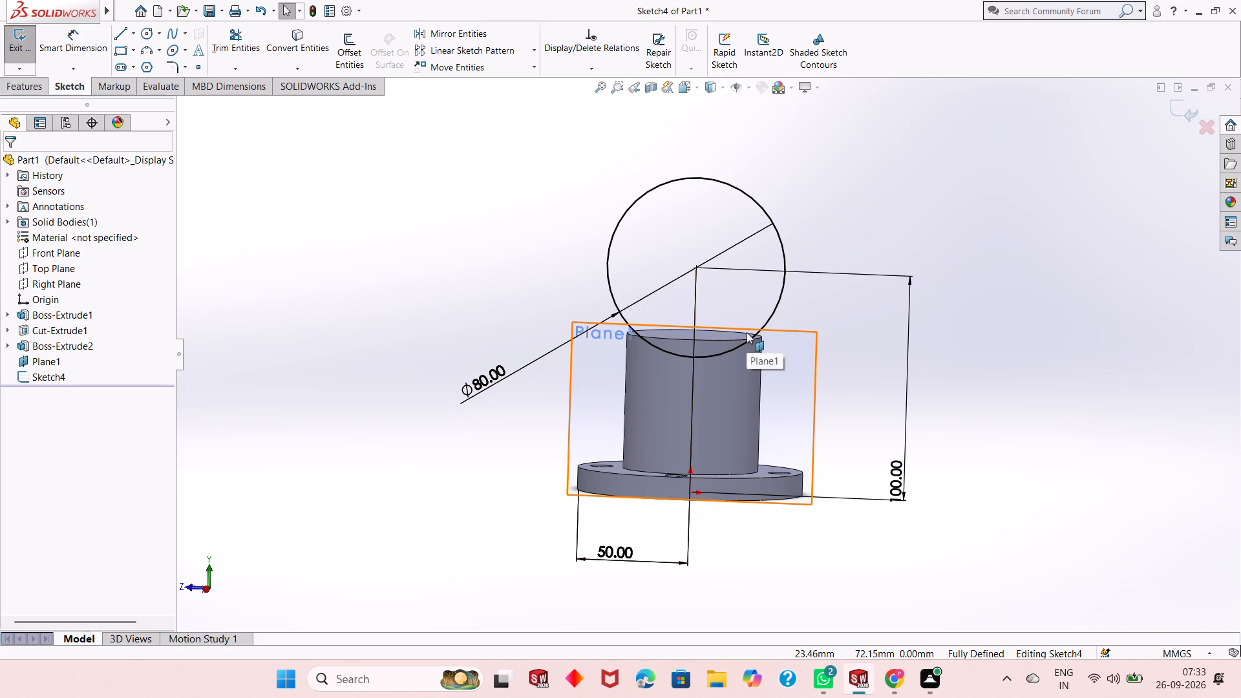
pyautogui.scroll(-2, 747, 332)
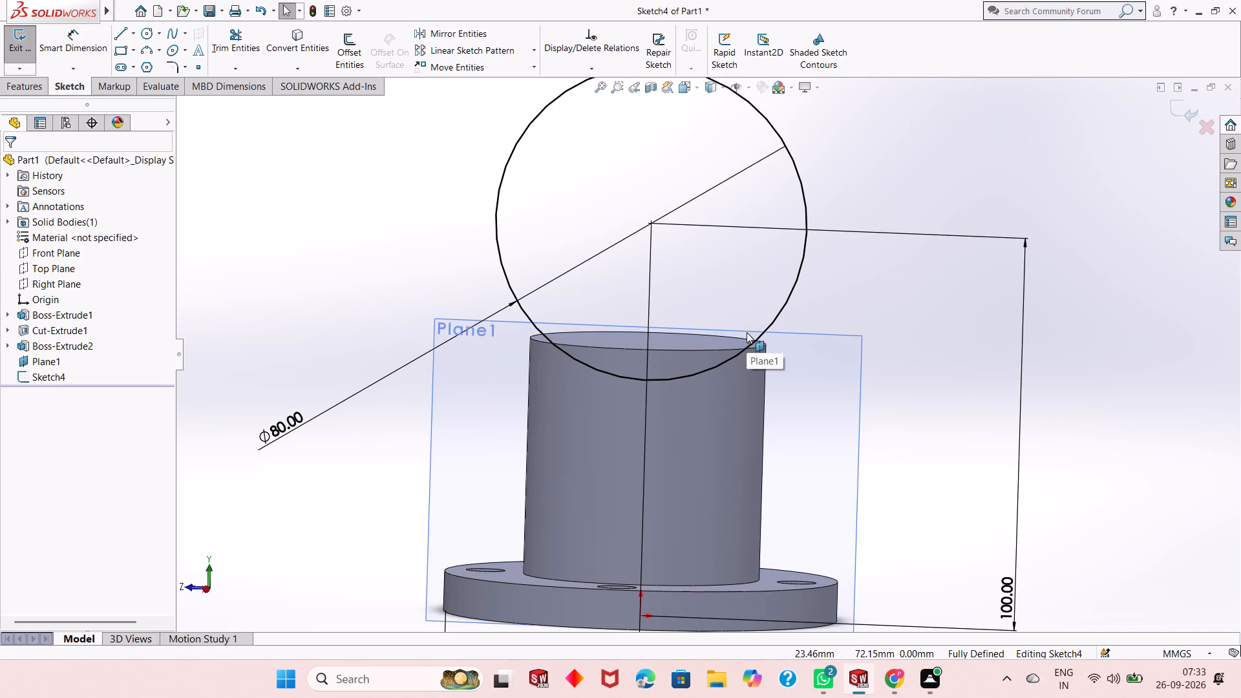
pyautogui.scroll(-1, 747, 332)
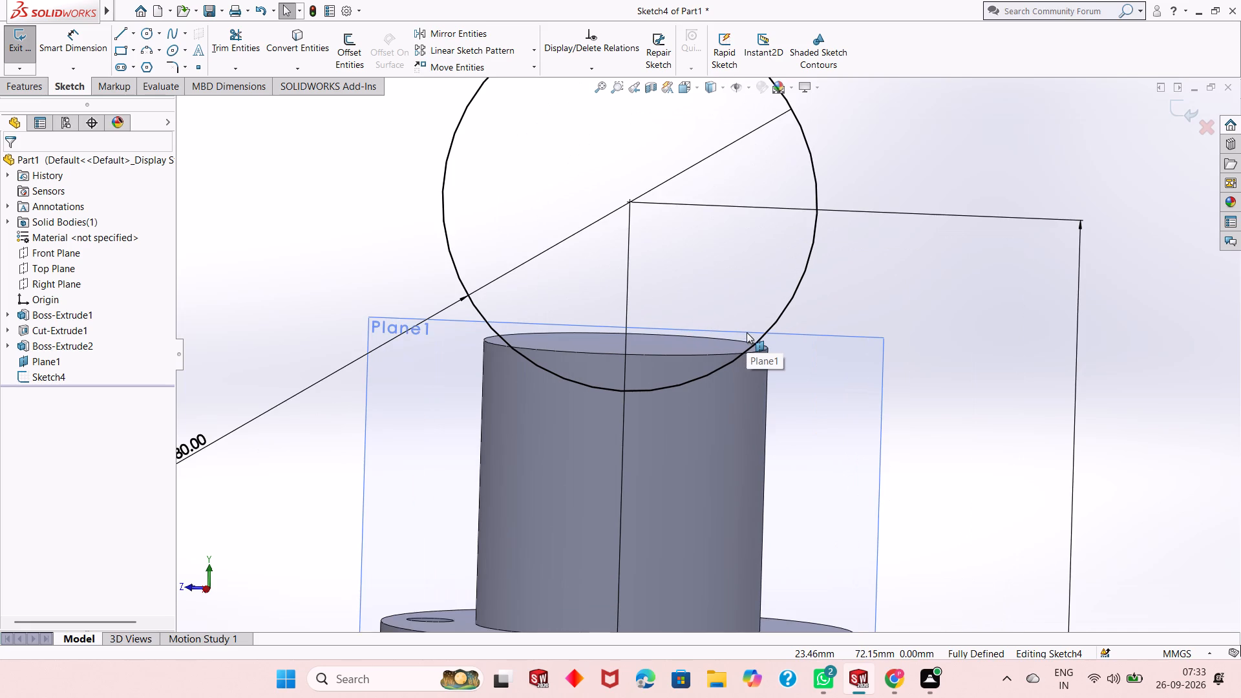
pyautogui.moveTo(747, 332); pyautogui.dragTo(747, 357, button='middle')
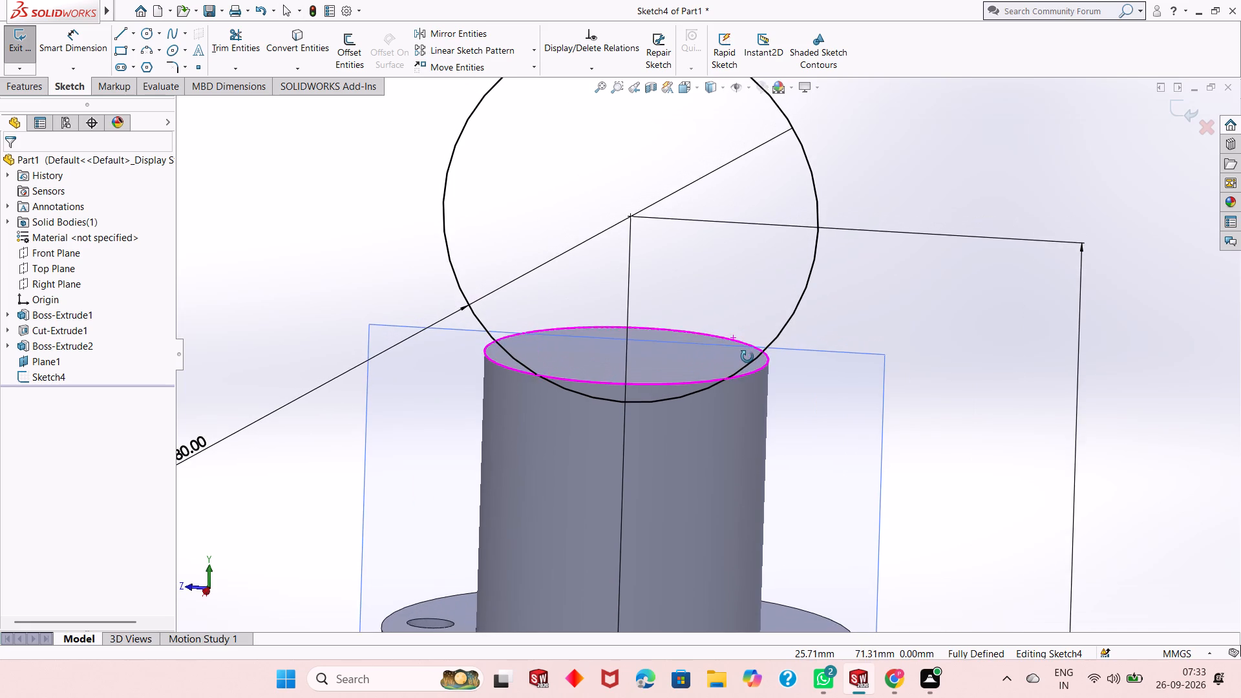
pyautogui.moveTo(747, 357); pyautogui.dragTo(690, 407, button='middle')
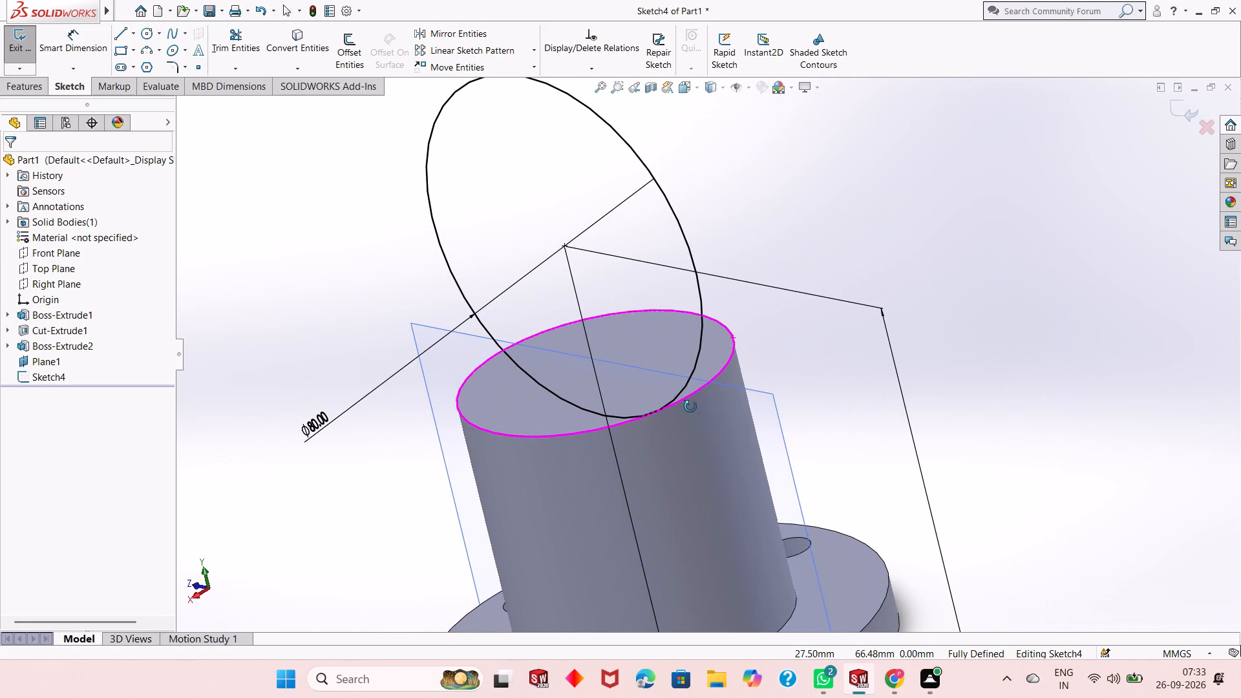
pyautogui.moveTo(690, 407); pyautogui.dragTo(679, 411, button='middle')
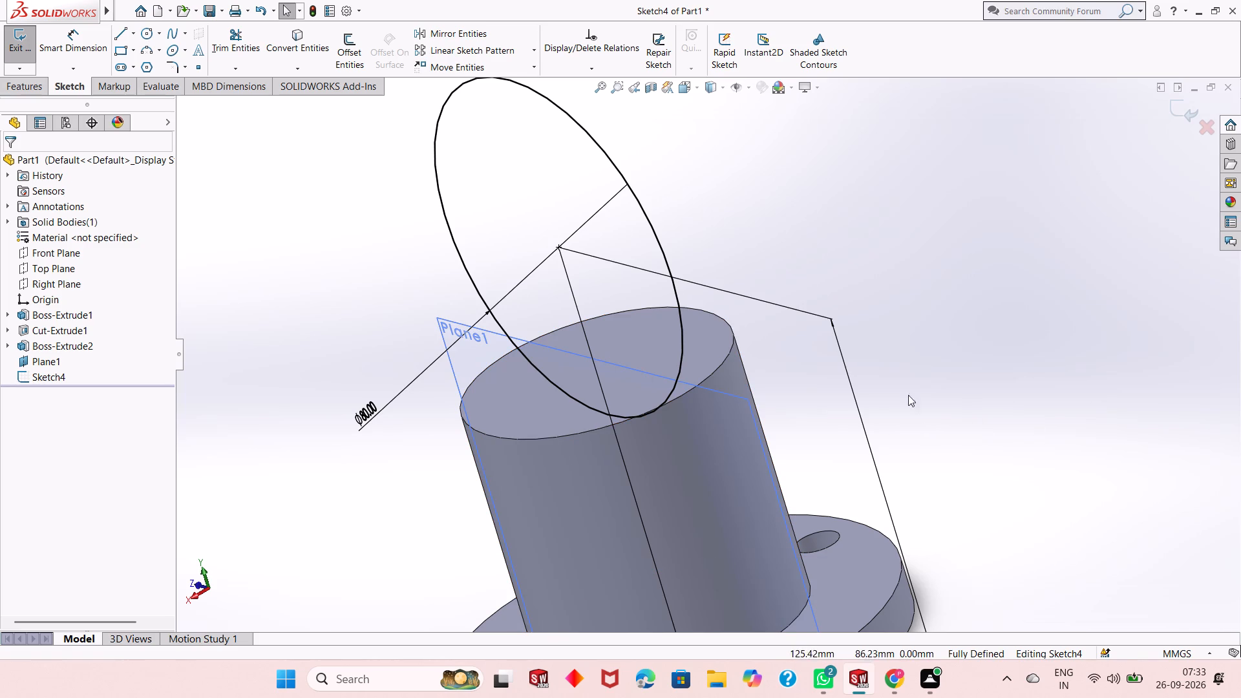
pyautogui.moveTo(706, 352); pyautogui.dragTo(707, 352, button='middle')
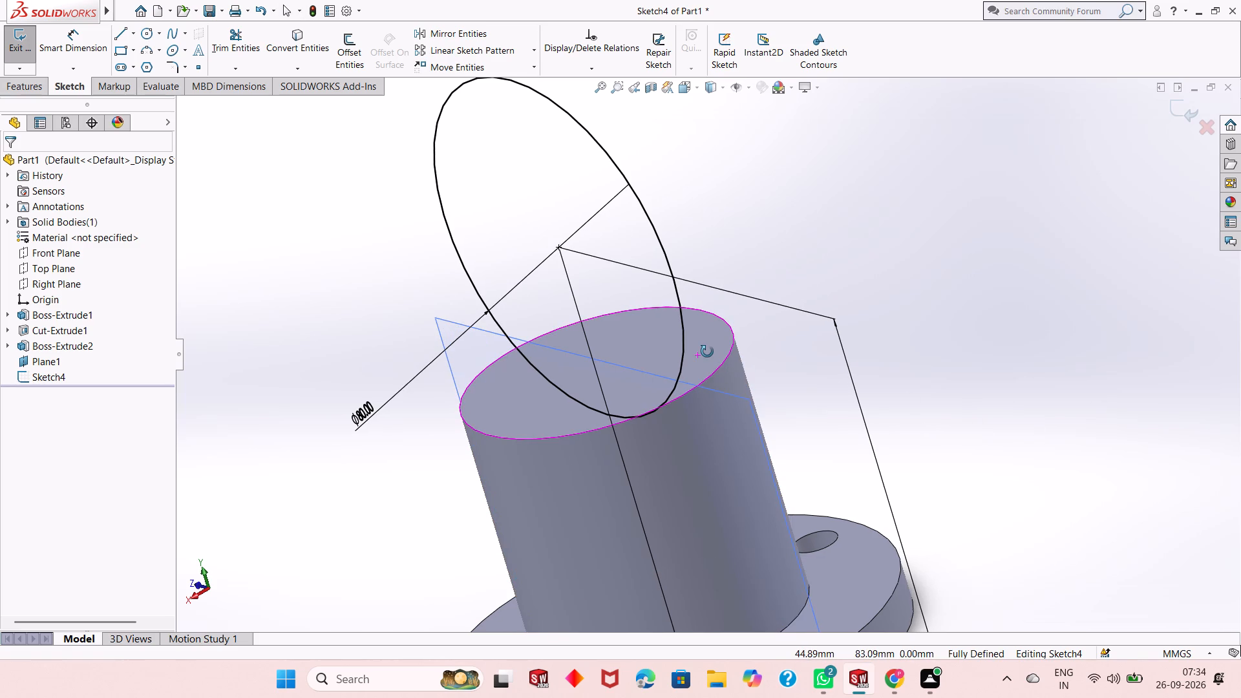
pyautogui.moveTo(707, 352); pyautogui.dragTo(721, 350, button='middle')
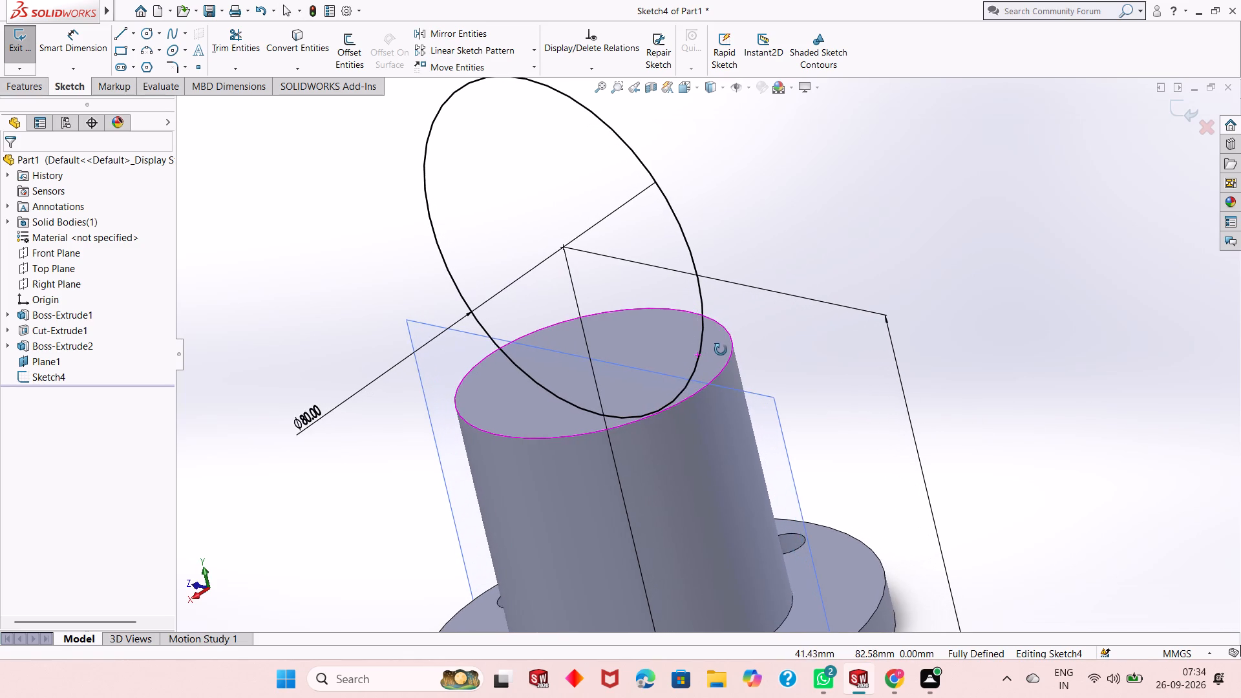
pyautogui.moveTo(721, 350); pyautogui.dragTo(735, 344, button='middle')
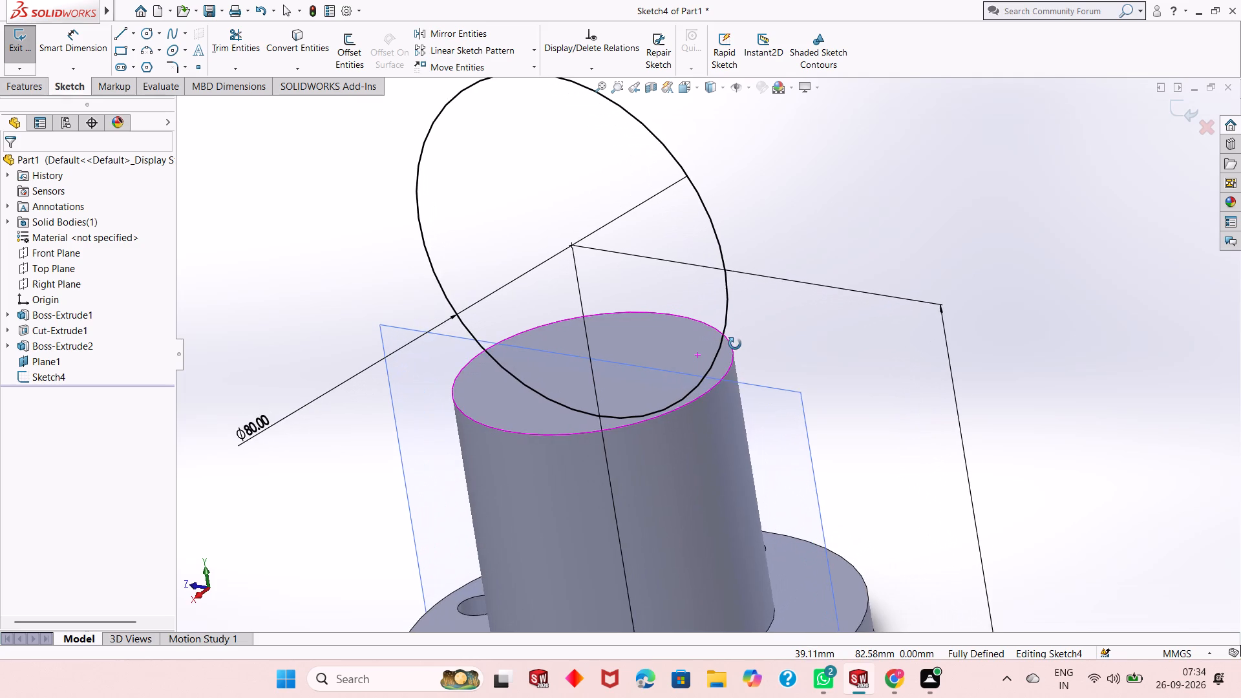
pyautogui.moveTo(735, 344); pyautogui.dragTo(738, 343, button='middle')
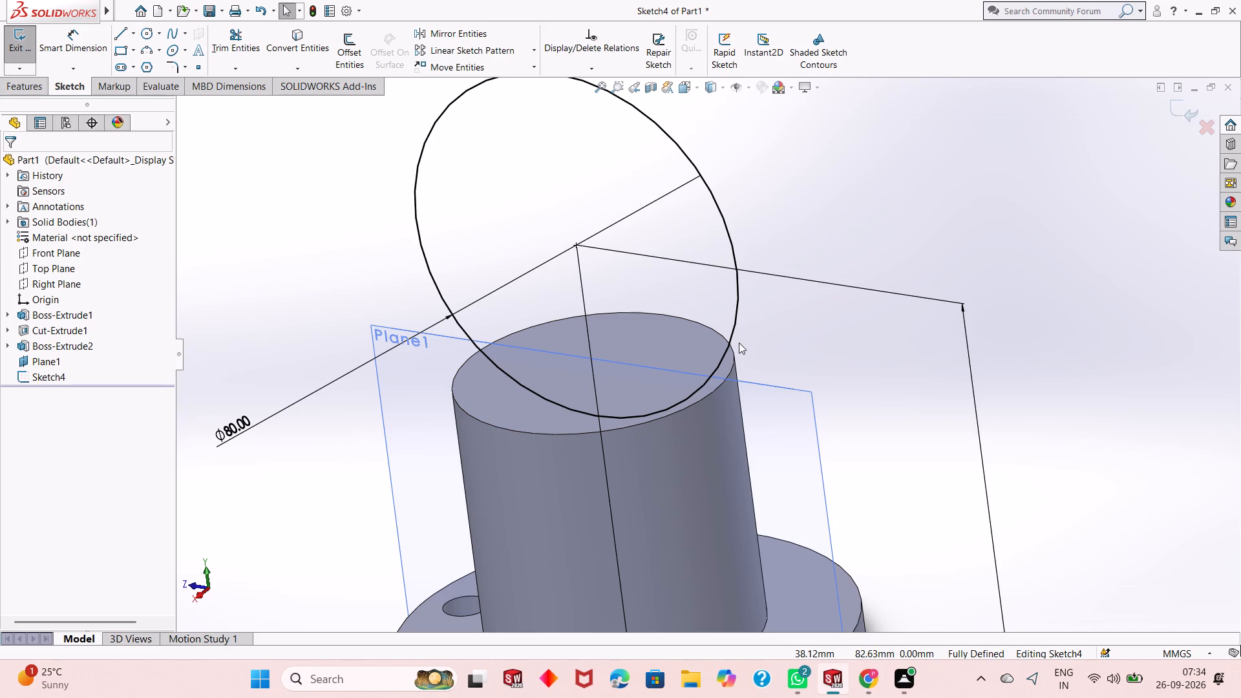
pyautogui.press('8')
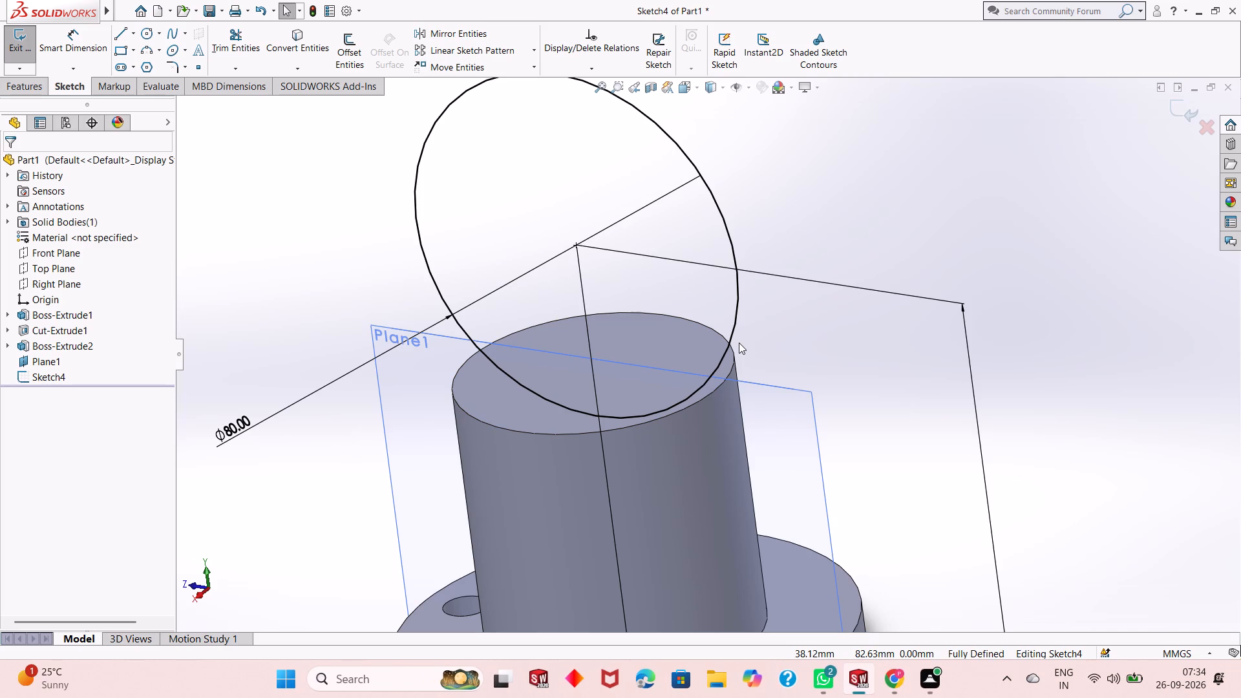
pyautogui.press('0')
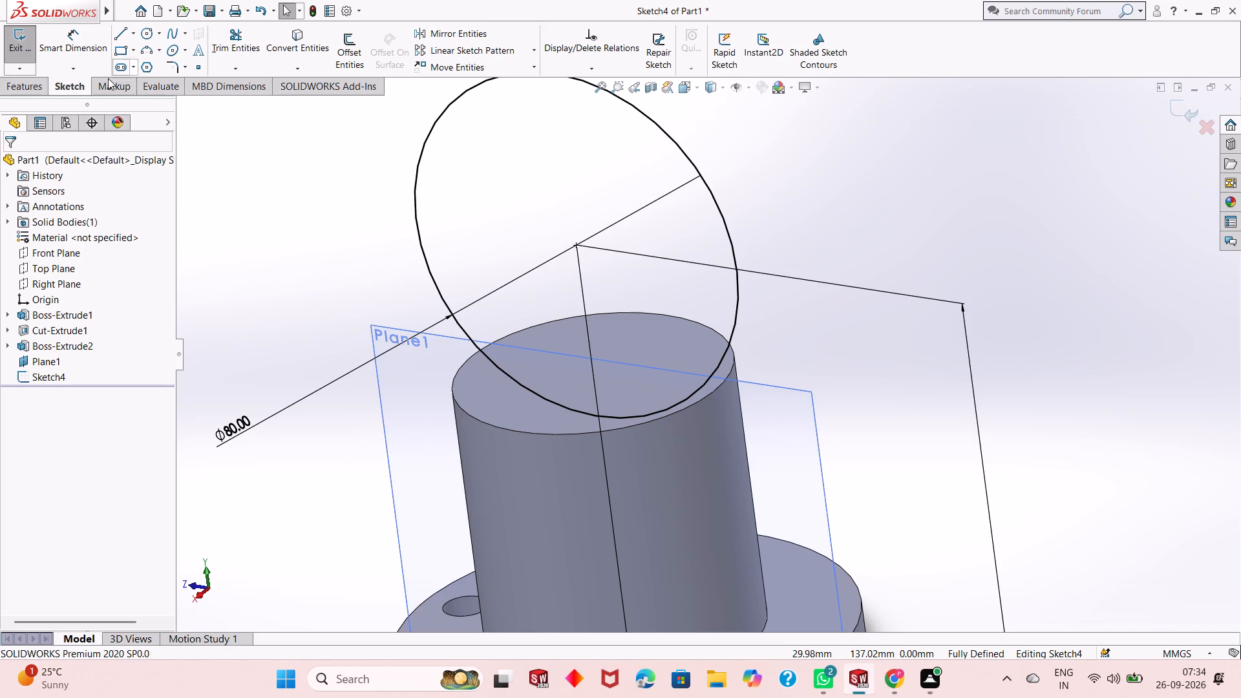
# Extrude the 80 mm circle sketch as a merged boss, Mid Plane, with a depth of 80 mm.
pyautogui.click(18, 90)
pyautogui.click(34, 54)
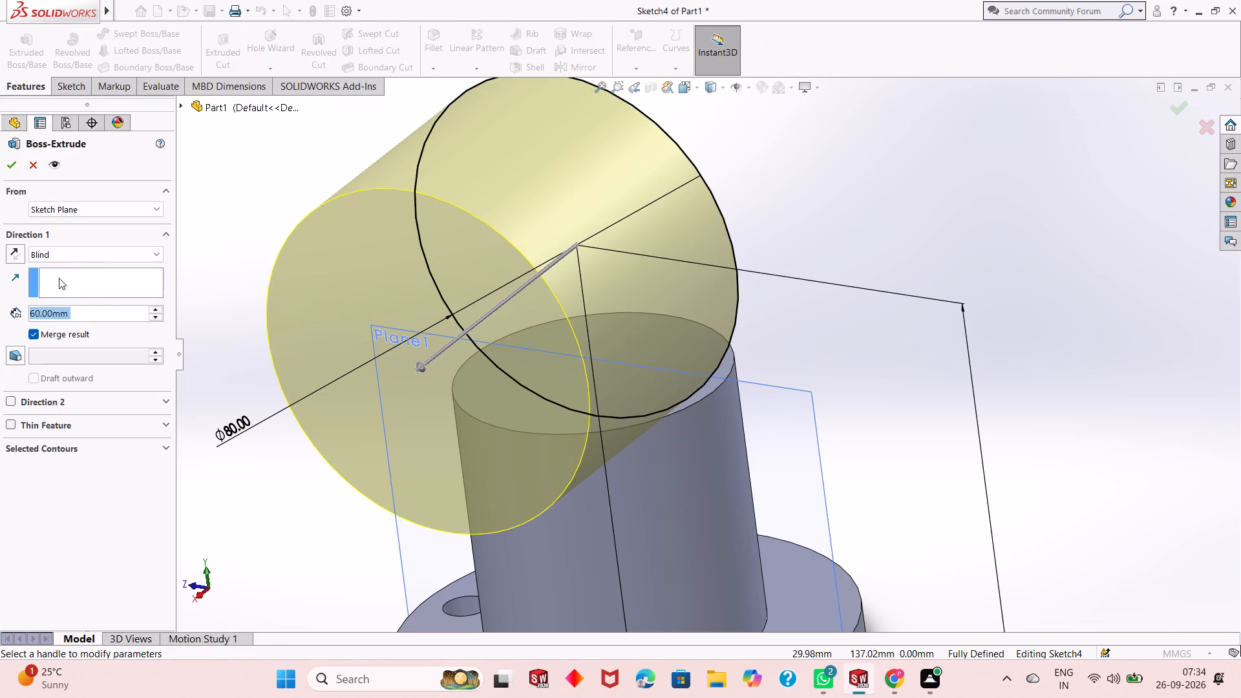
pyautogui.click(58, 252)
pyautogui.click(75, 332)
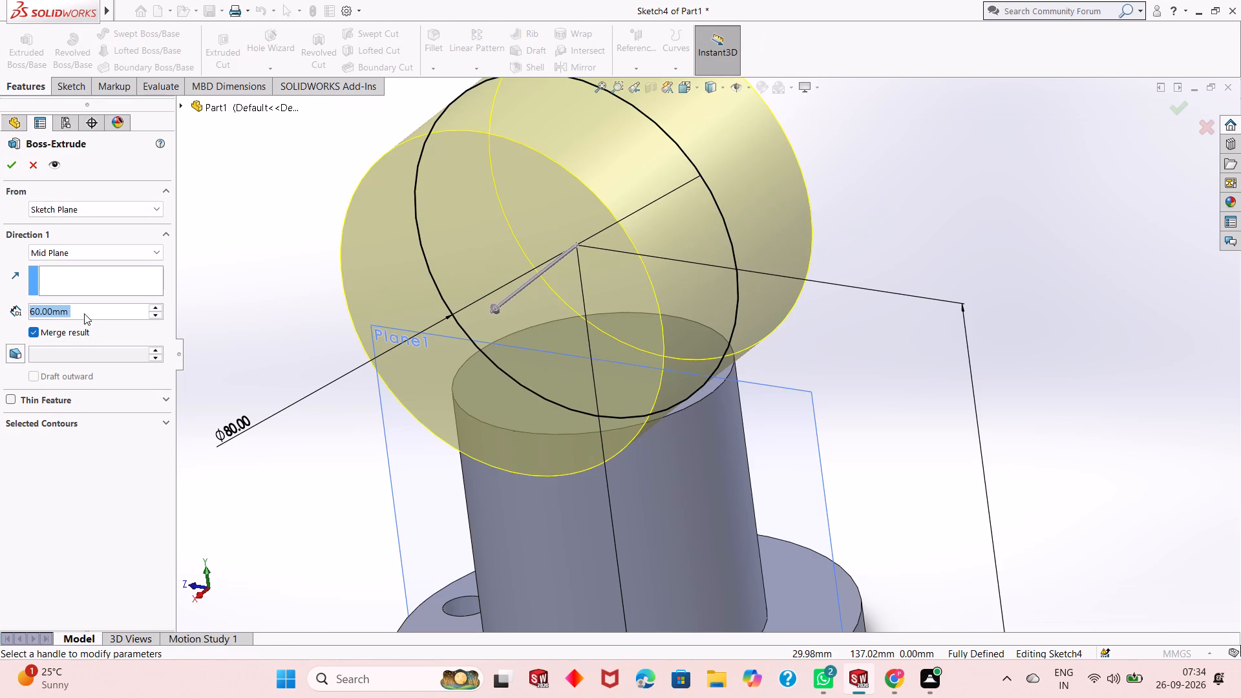
pyautogui.write('80')
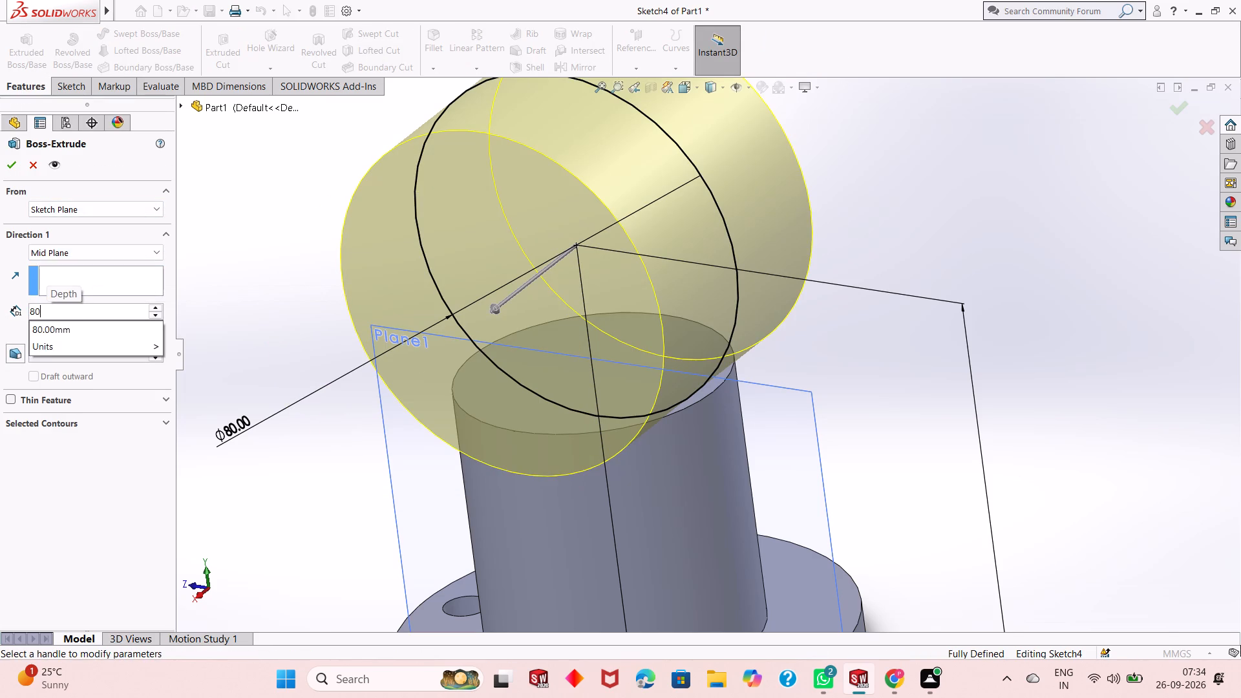
pyautogui.press('Return')
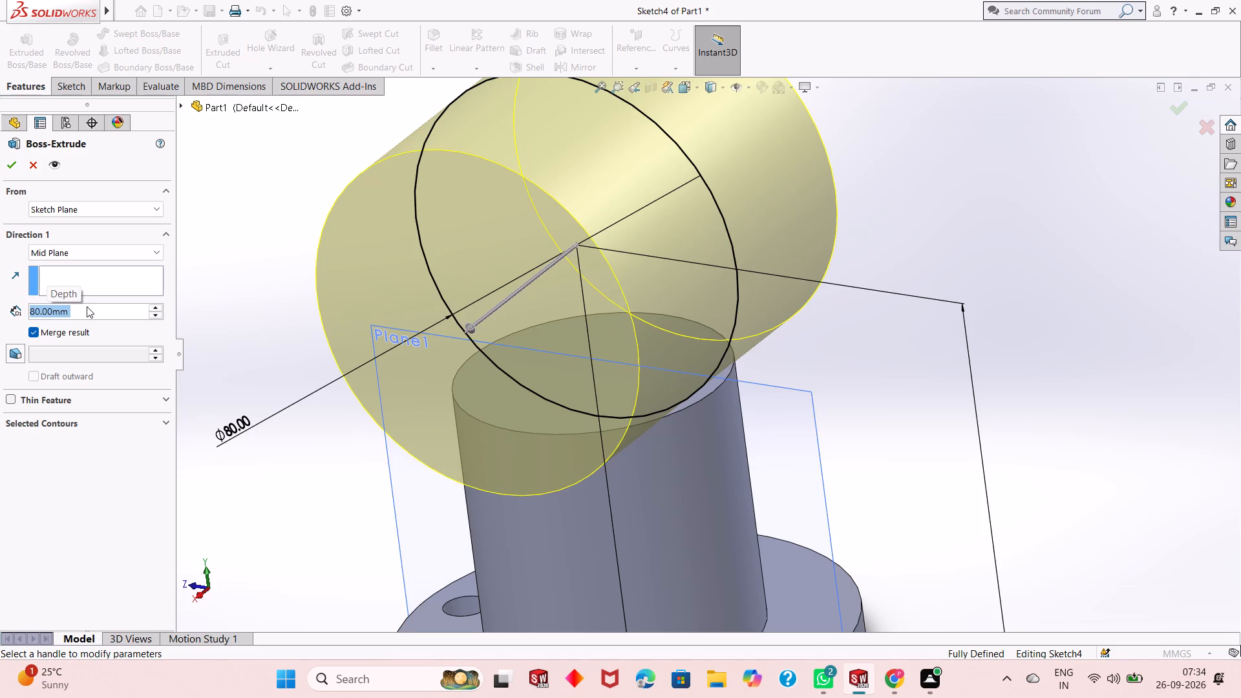
pyautogui.scroll(2, 617, 372)
pyautogui.scroll(-1, 617, 372)
pyautogui.scroll(1, 617, 371)
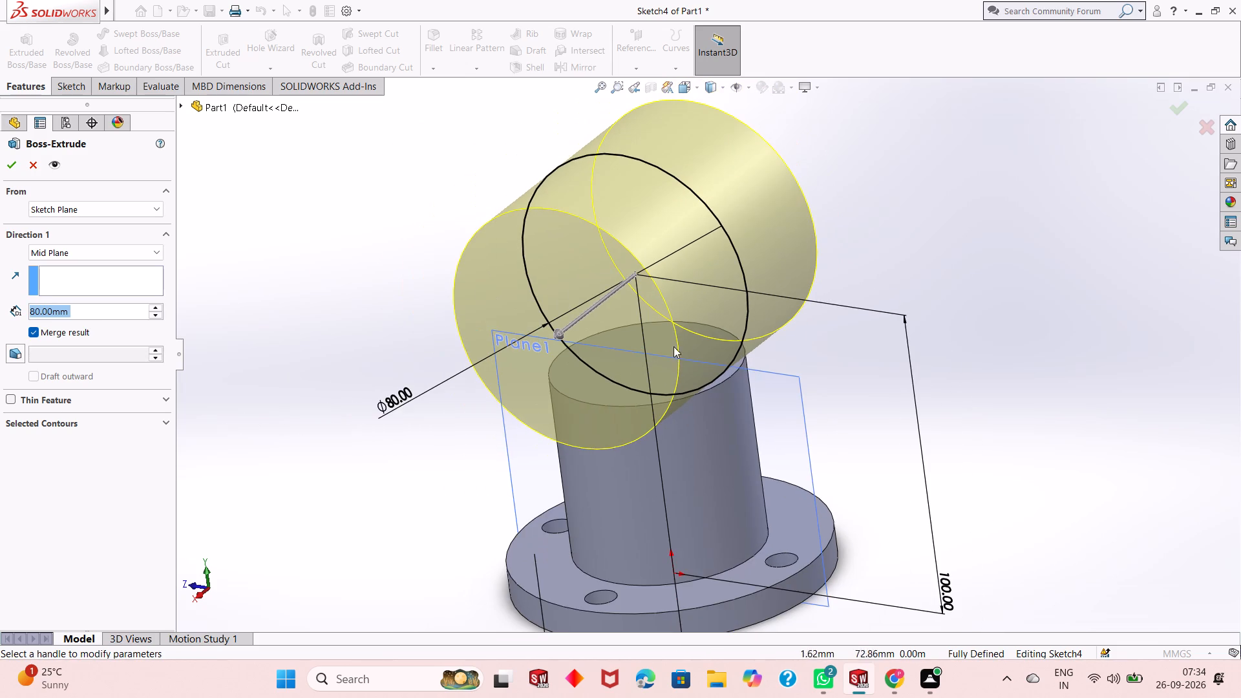
pyautogui.moveTo(682, 343); pyautogui.dragTo(691, 313, button='middle')
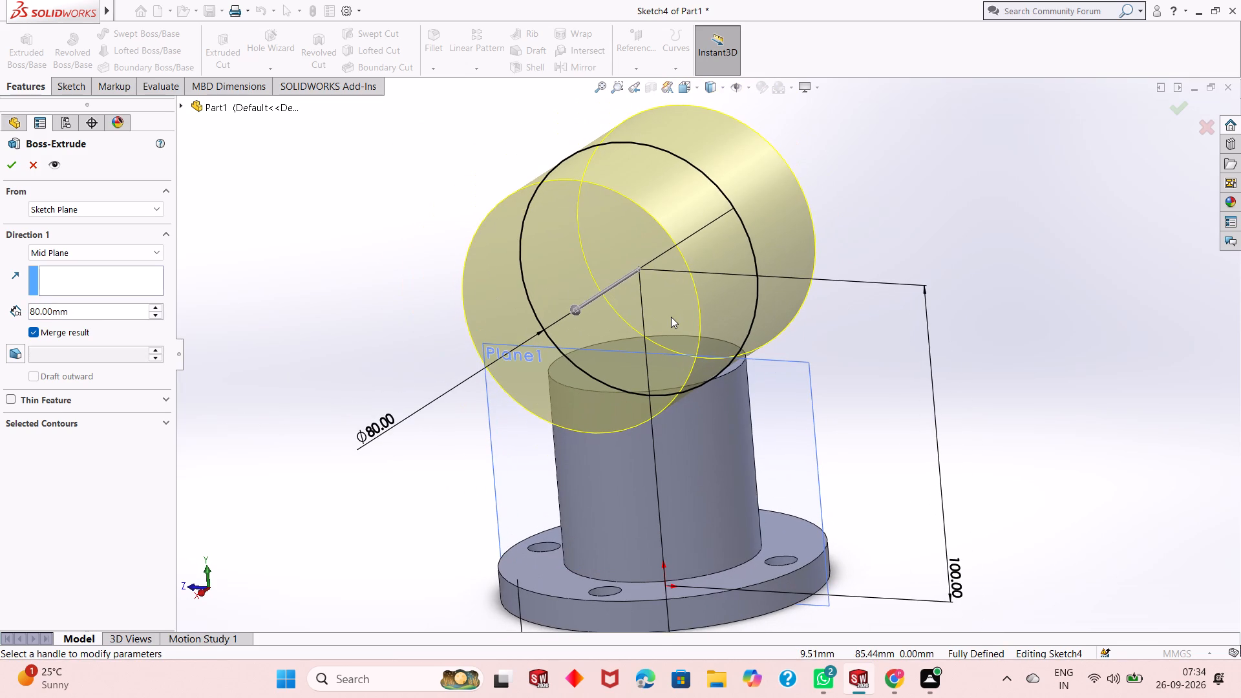
pyautogui.scroll(-1, 671, 317)
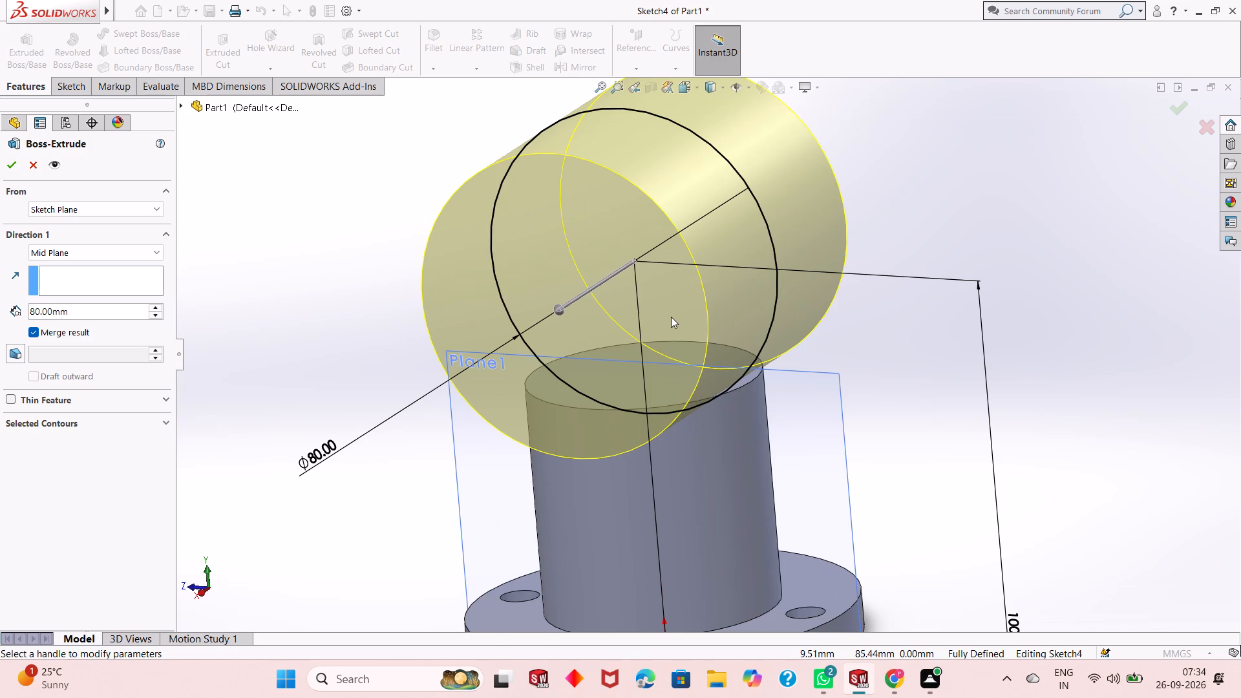
pyautogui.scroll(-1, 671, 317)
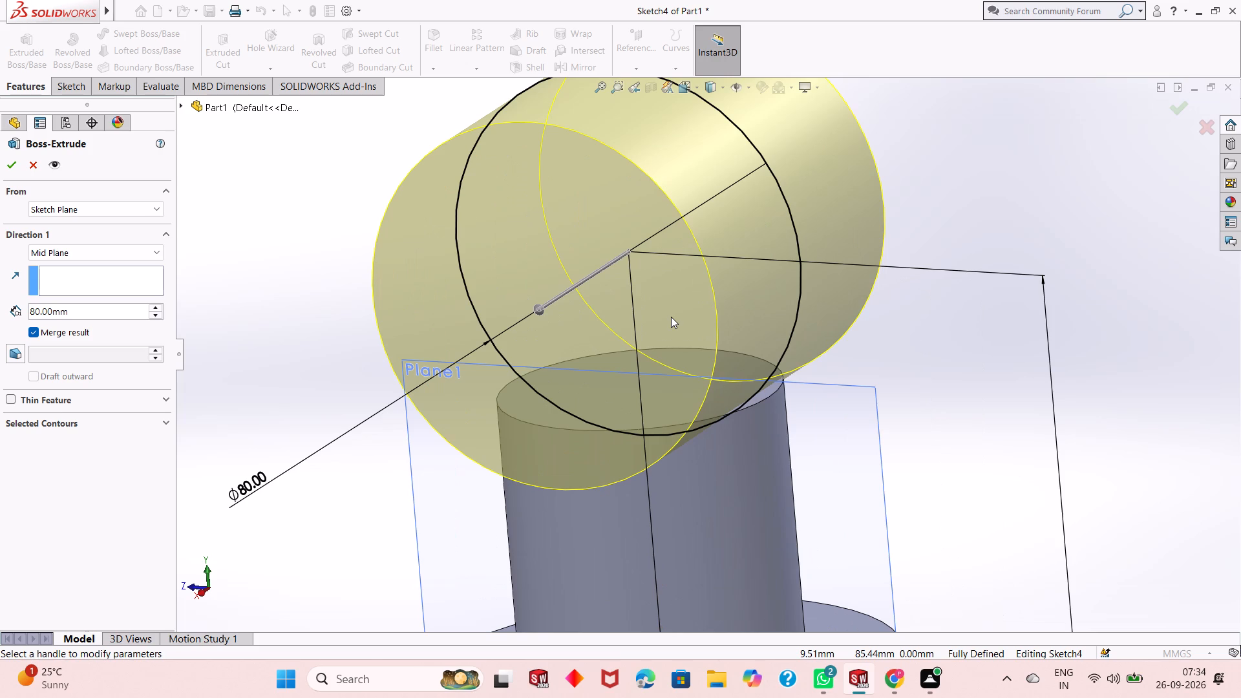
pyautogui.scroll(1, 671, 317)
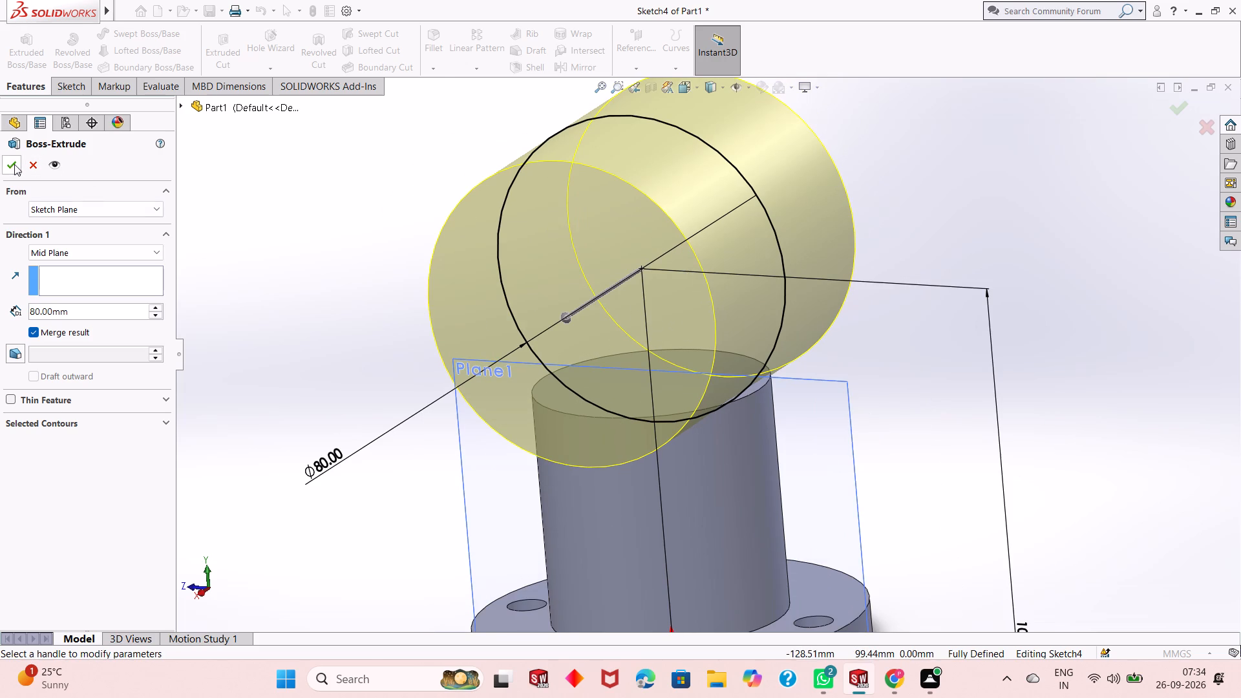
pyautogui.click(14, 164)
pyautogui.click(355, 310)
# Hide the reference plane Plane1.
pyautogui.scroll(1, 557, 354)
pyautogui.scroll(-1, 557, 350)
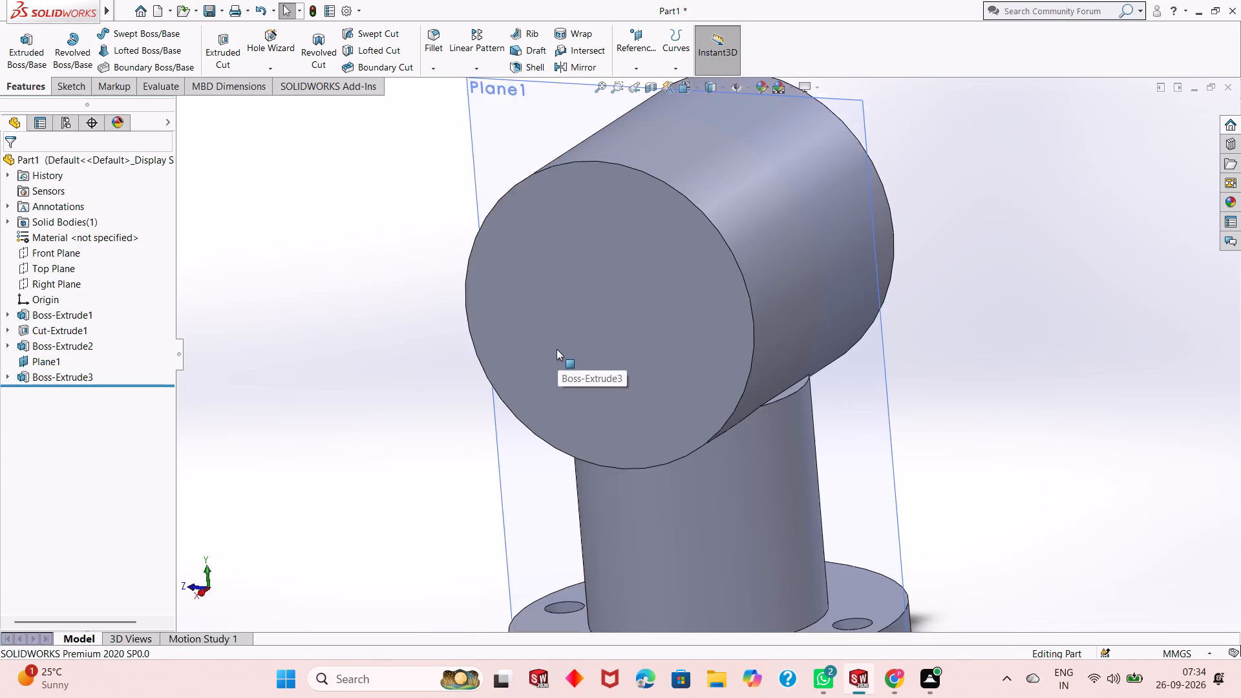
pyautogui.scroll(2, 557, 349)
pyautogui.rightClick(566, 205)
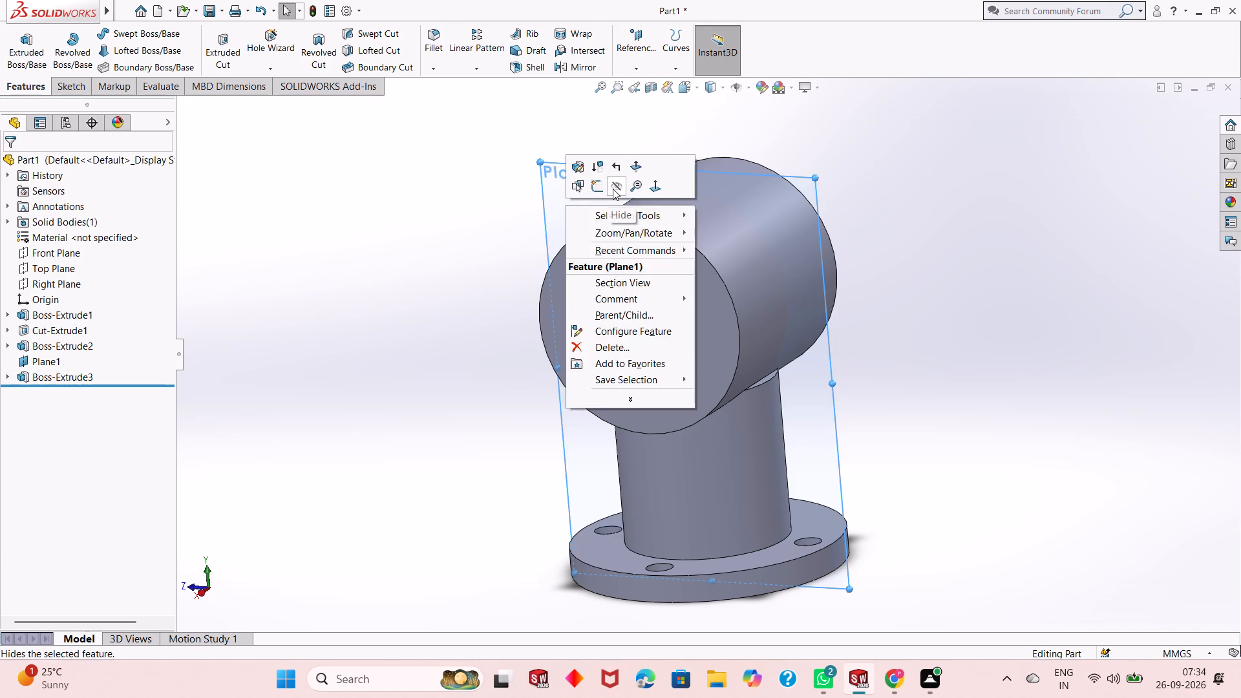
pyautogui.click(613, 189)
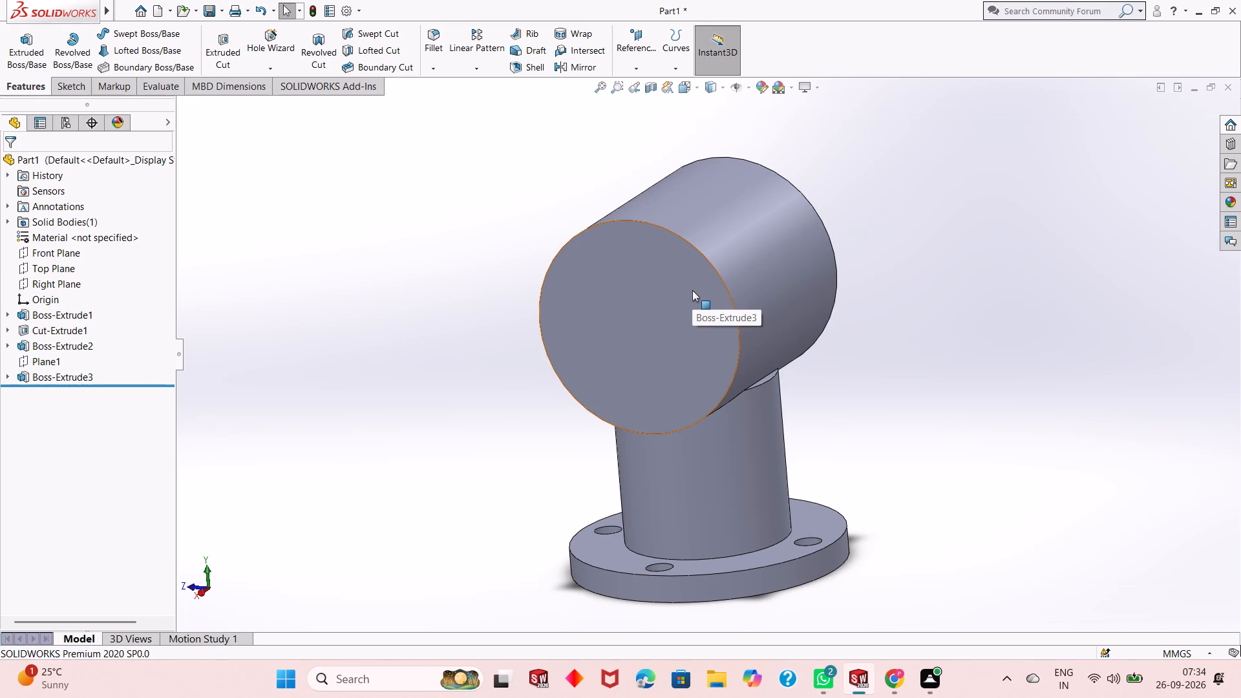
# Examine from several sides how the horizontal cylinder sits on the upright boss and flange.
pyautogui.moveTo(792, 419); pyautogui.dragTo(805, 330, button='middle')
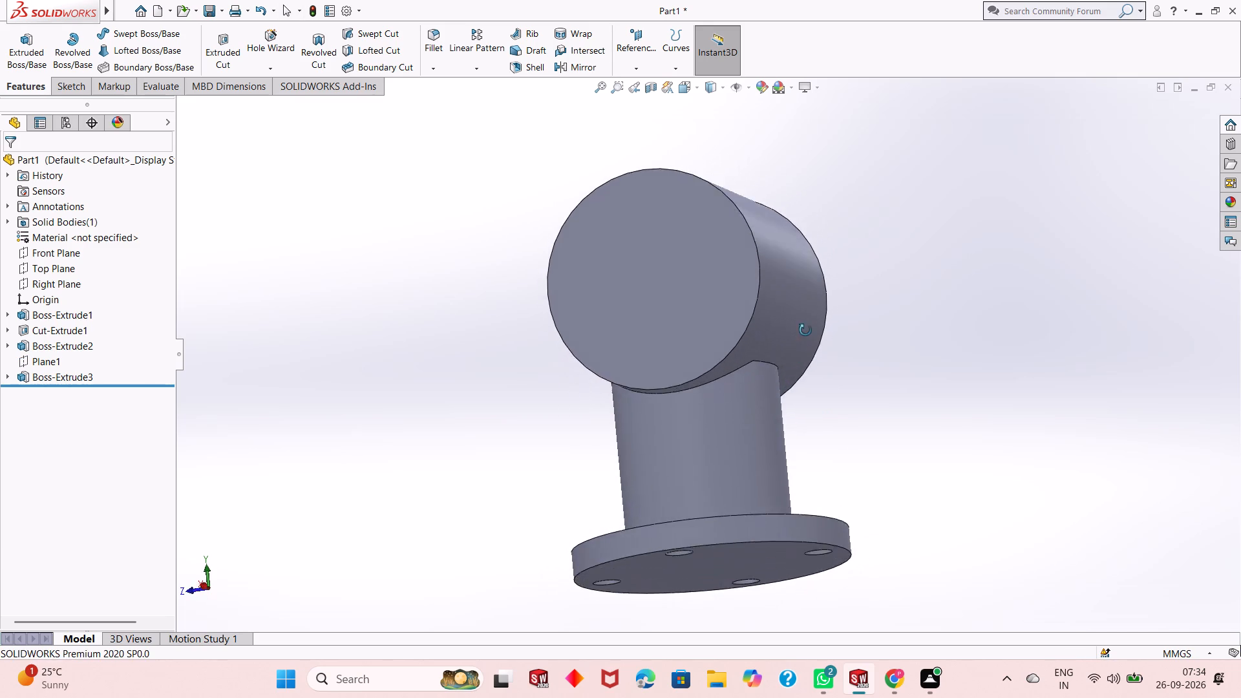
pyautogui.moveTo(805, 330); pyautogui.dragTo(948, 299, button='middle')
pyautogui.moveTo(824, 350); pyautogui.dragTo(885, 368, button='middle')
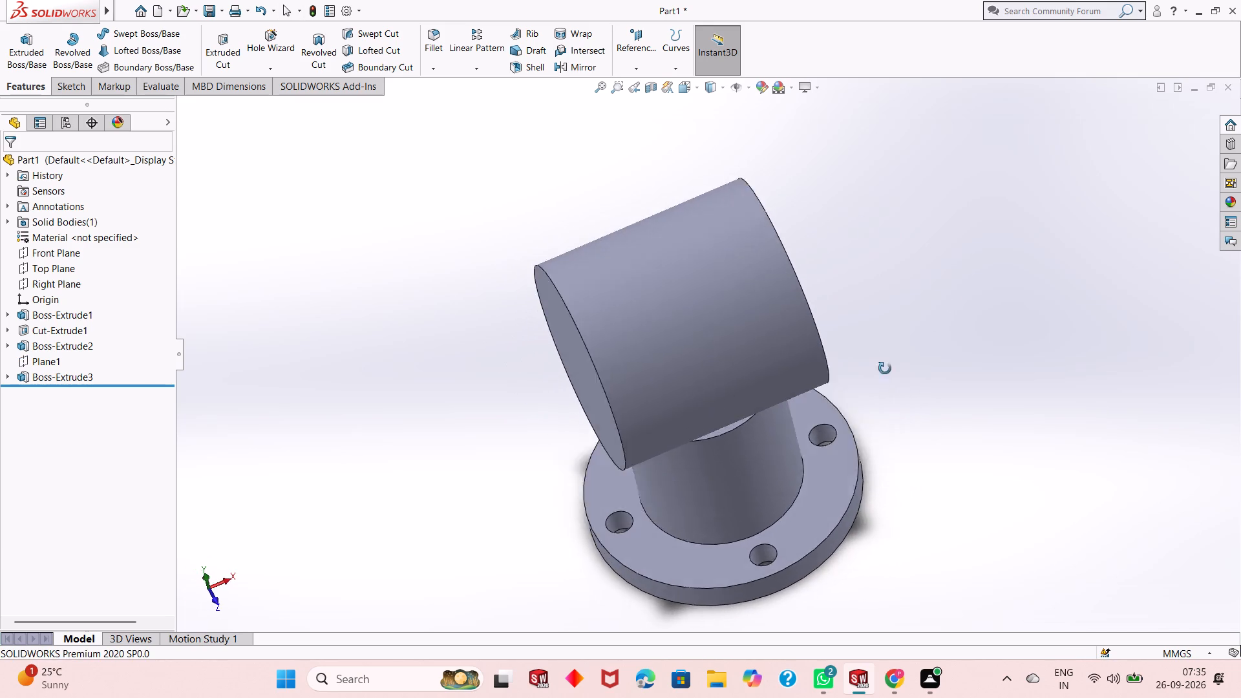
pyautogui.moveTo(885, 368); pyautogui.dragTo(567, 279, button='middle')
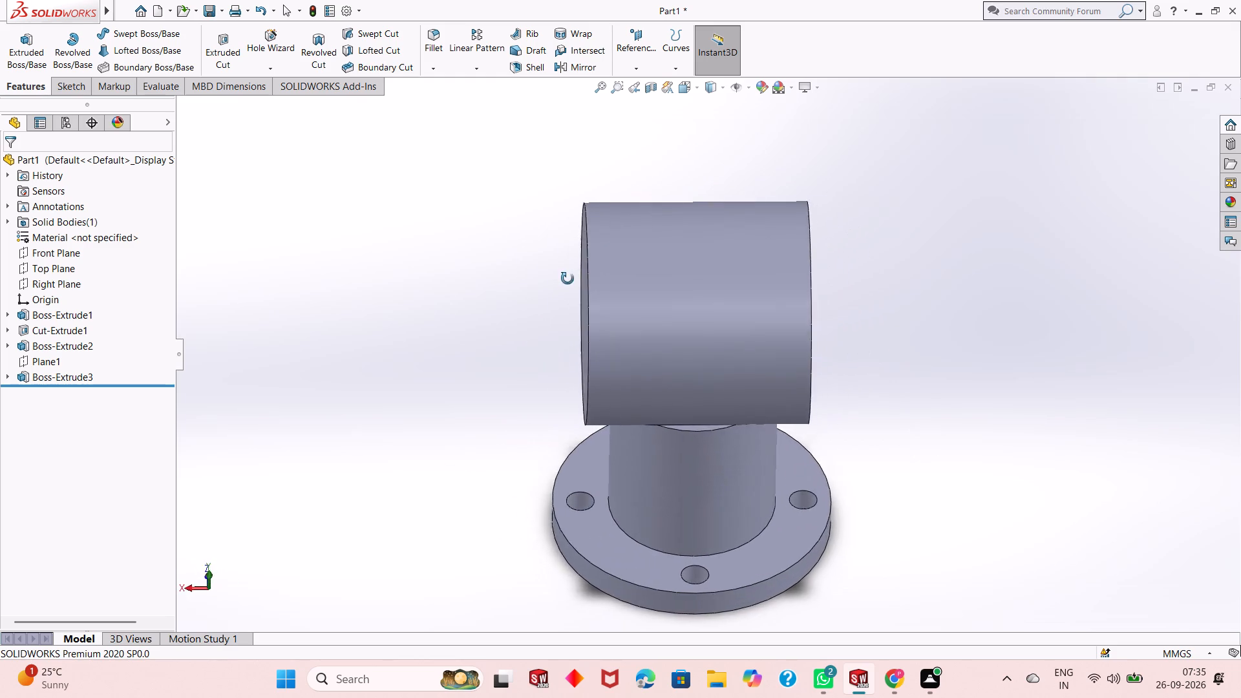
pyautogui.moveTo(567, 279); pyautogui.dragTo(584, 157, button='middle')
pyautogui.moveTo(518, 460); pyautogui.dragTo(616, 422, button='middle')
pyautogui.scroll(-1, 518, 460)
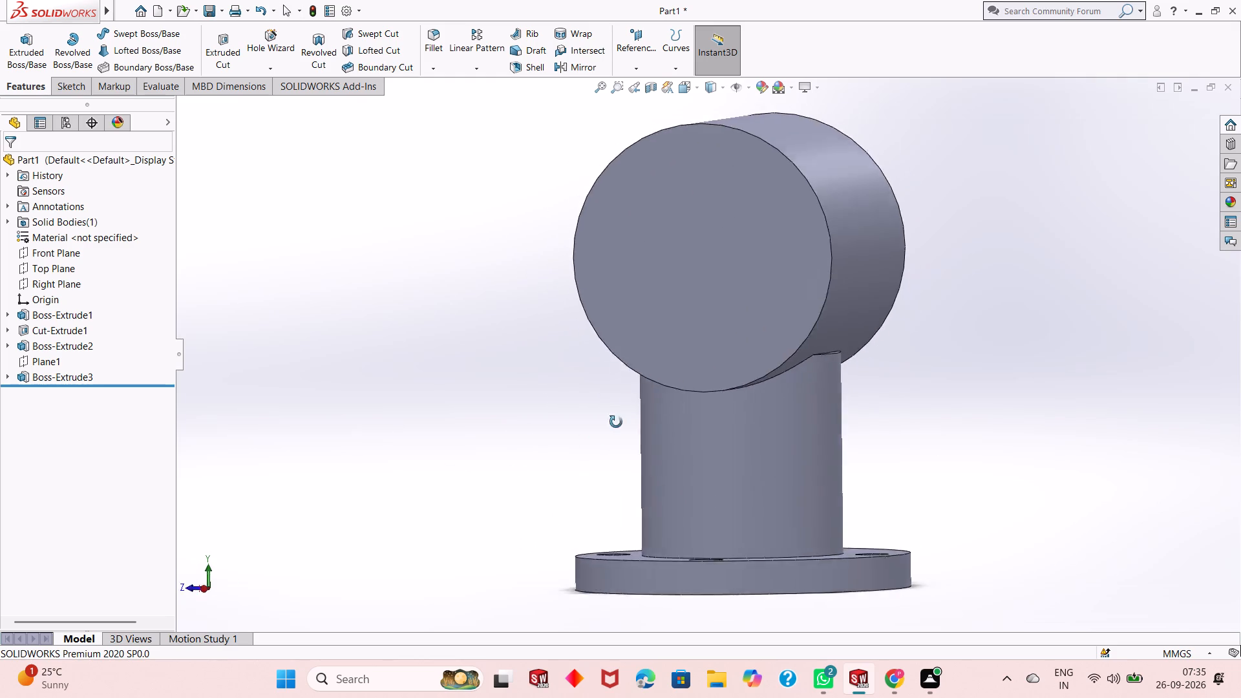
# Fillet the exposed edge of the upright boss's top, beneath the horizontal cylinder, with a symmetric 10 mm radius.
pyautogui.moveTo(616, 422); pyautogui.dragTo(725, 297, button='middle')
pyautogui.scroll(-1, 726, 280)
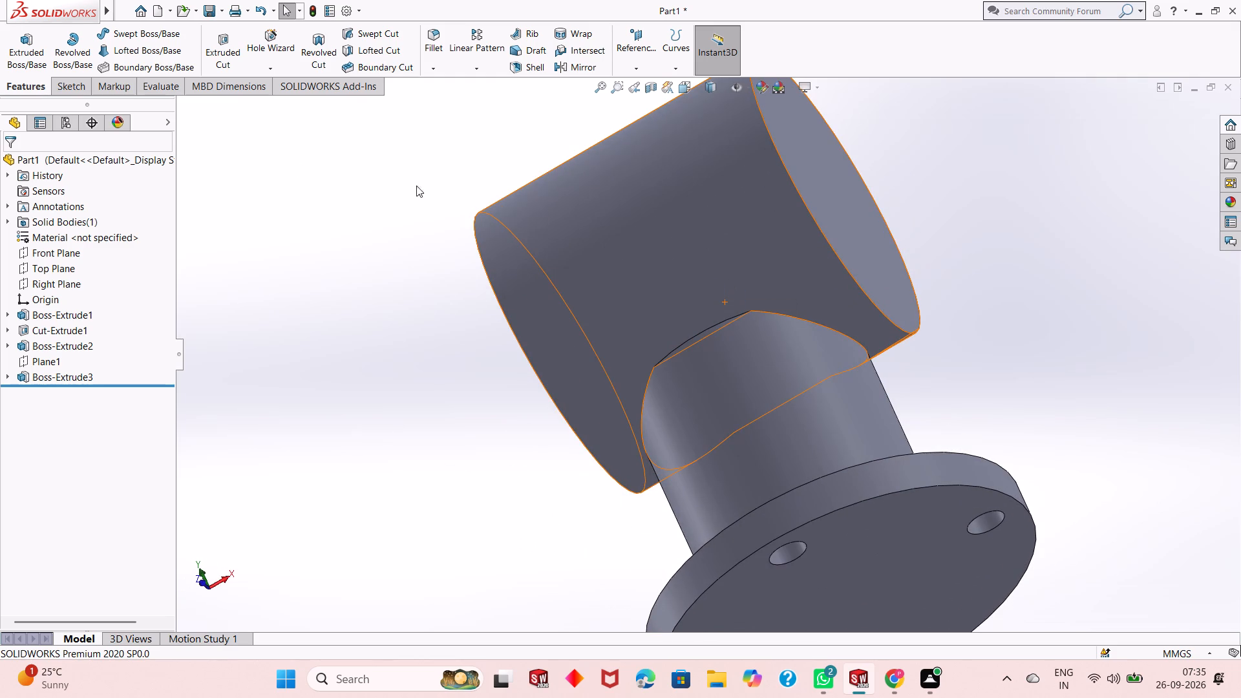
pyautogui.click(440, 46)
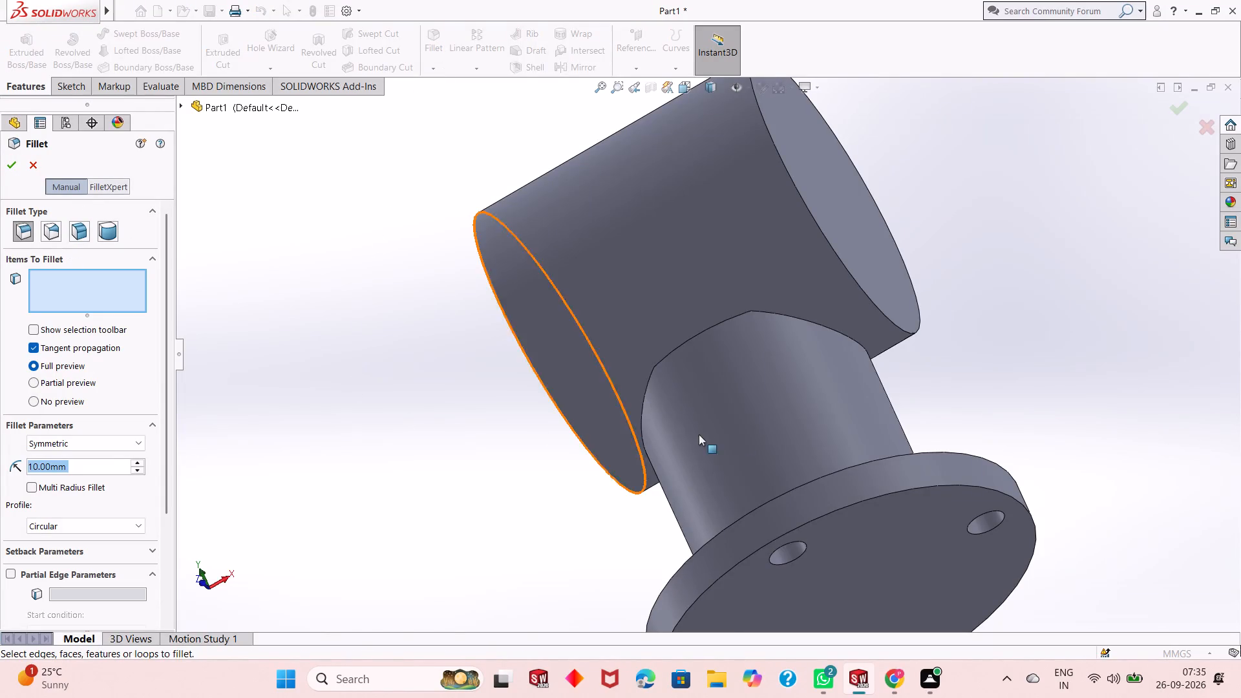
pyautogui.click(728, 319)
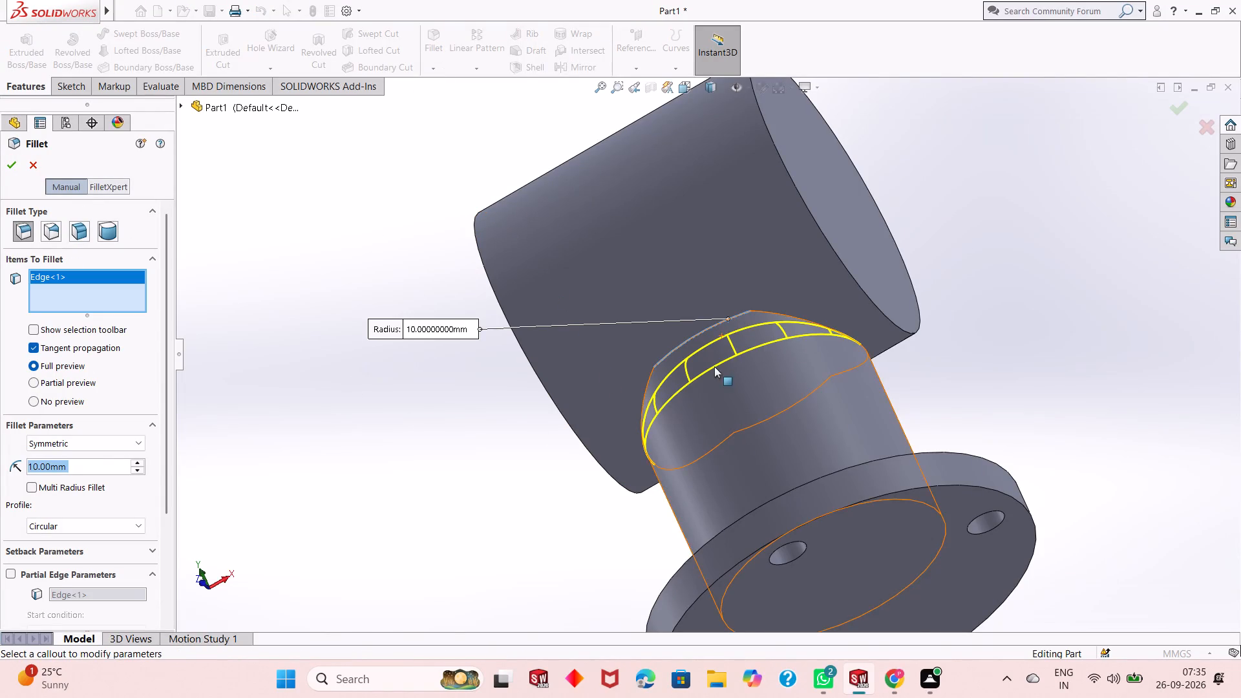
pyautogui.moveTo(714, 370); pyautogui.dragTo(760, 485, button='middle')
pyautogui.click(19, 165)
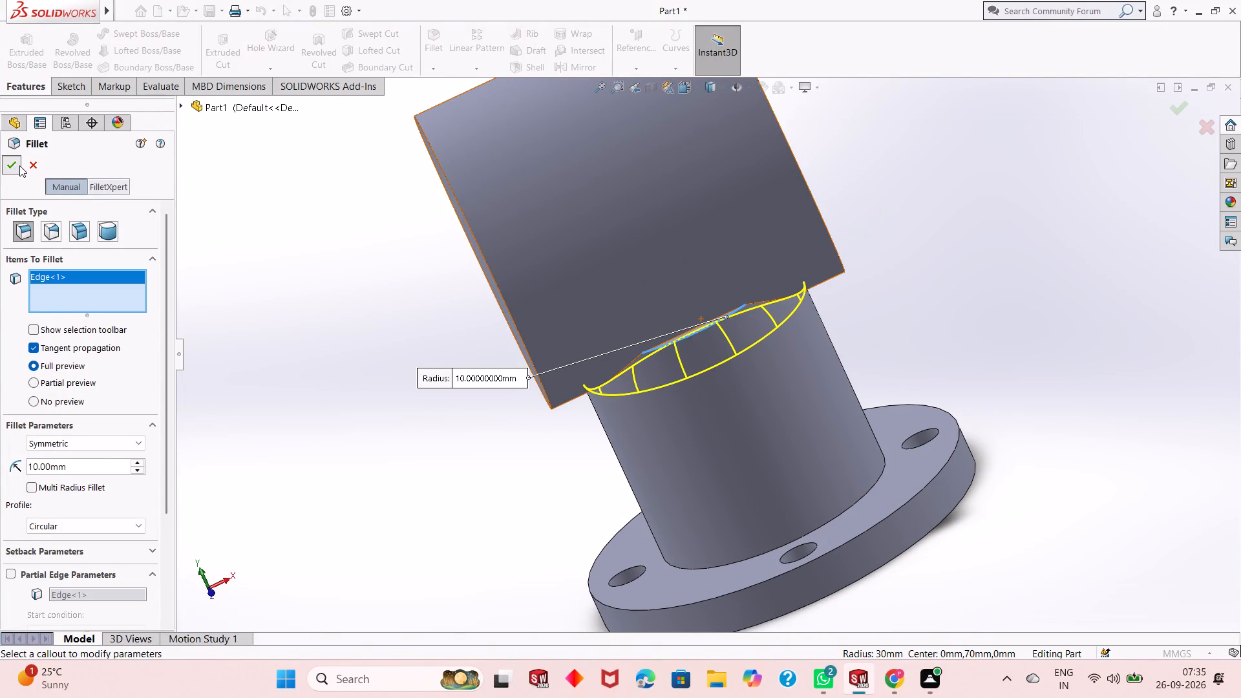
pyautogui.click(224, 270)
# Examine the new fillet where the upright boss meets the horizontal cylinder, close up and from both sides.
pyautogui.moveTo(590, 389); pyautogui.dragTo(590, 332, button='middle')
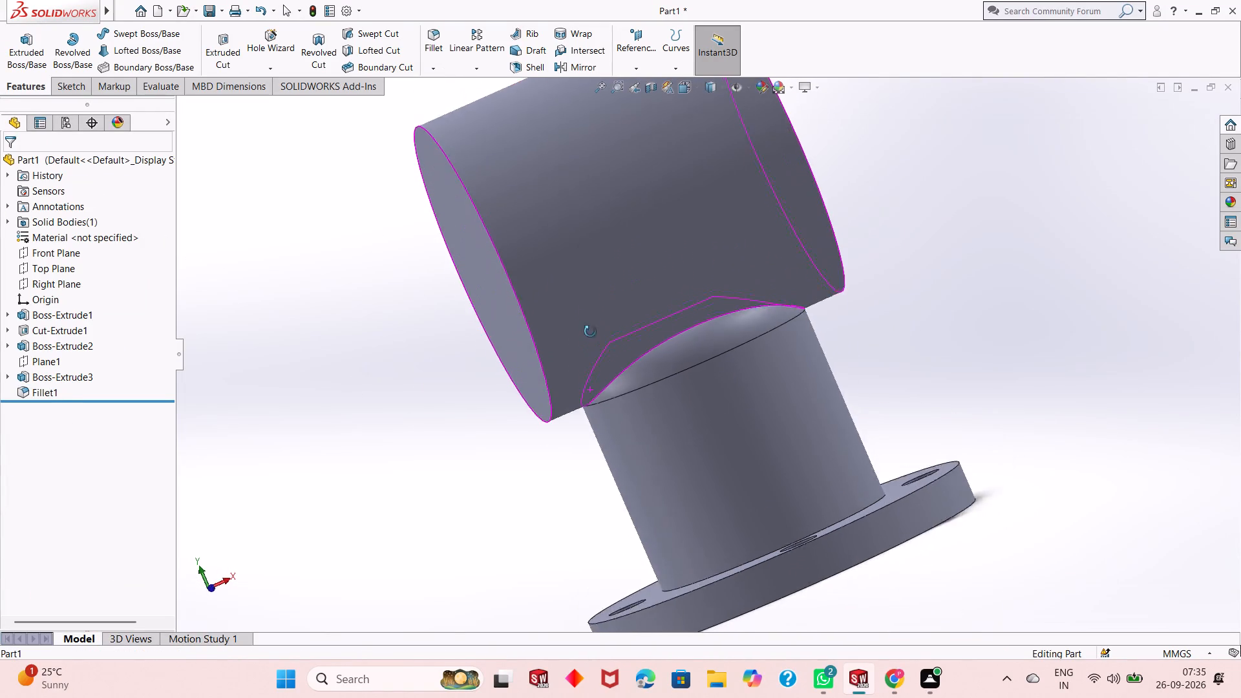
pyautogui.moveTo(590, 332); pyautogui.dragTo(582, 290, button='middle')
pyautogui.scroll(-4, 737, 258)
pyautogui.moveTo(751, 356); pyautogui.dragTo(780, 375, button='middle')
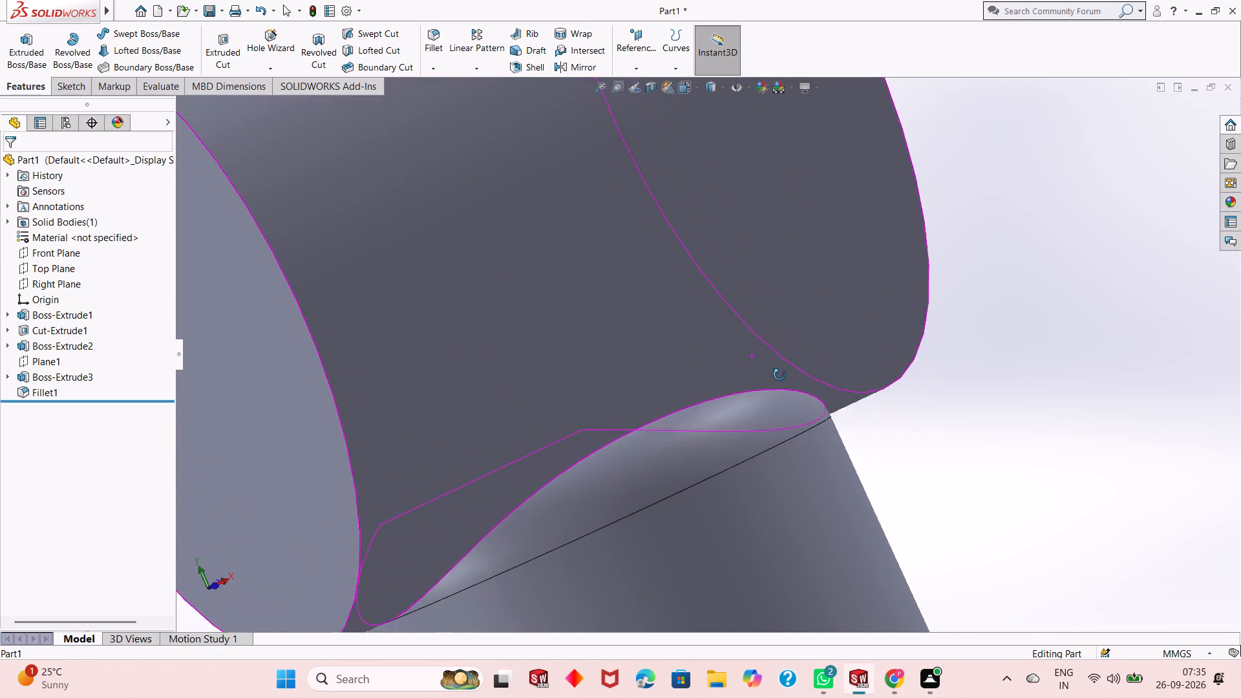
pyautogui.moveTo(780, 375); pyautogui.dragTo(878, 291, button='middle')
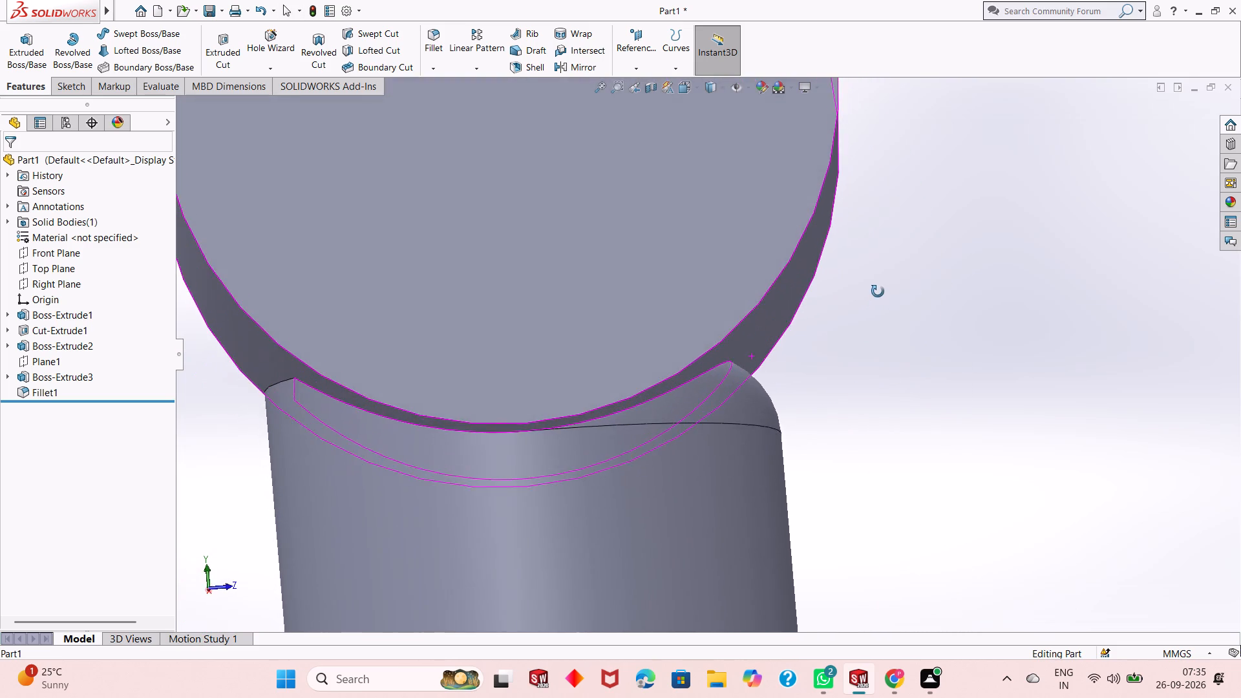
pyautogui.moveTo(878, 291); pyautogui.dragTo(877, 271, button='middle')
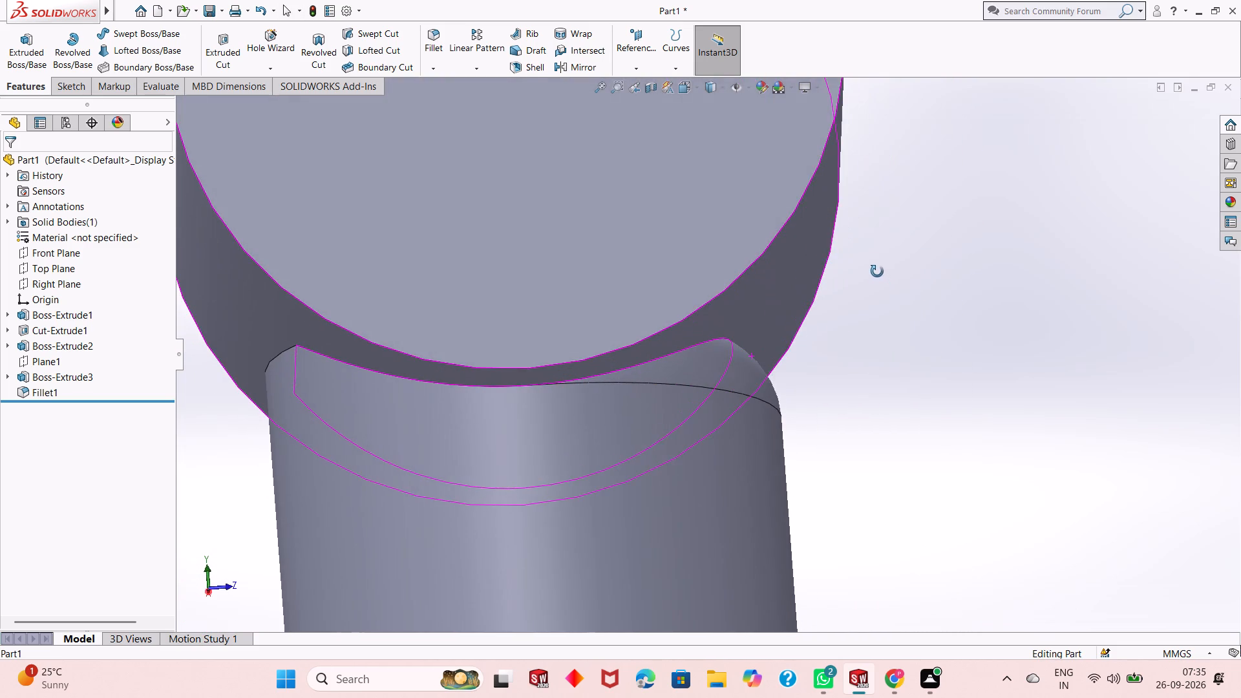
pyautogui.moveTo(877, 271); pyautogui.dragTo(641, 334, button='middle')
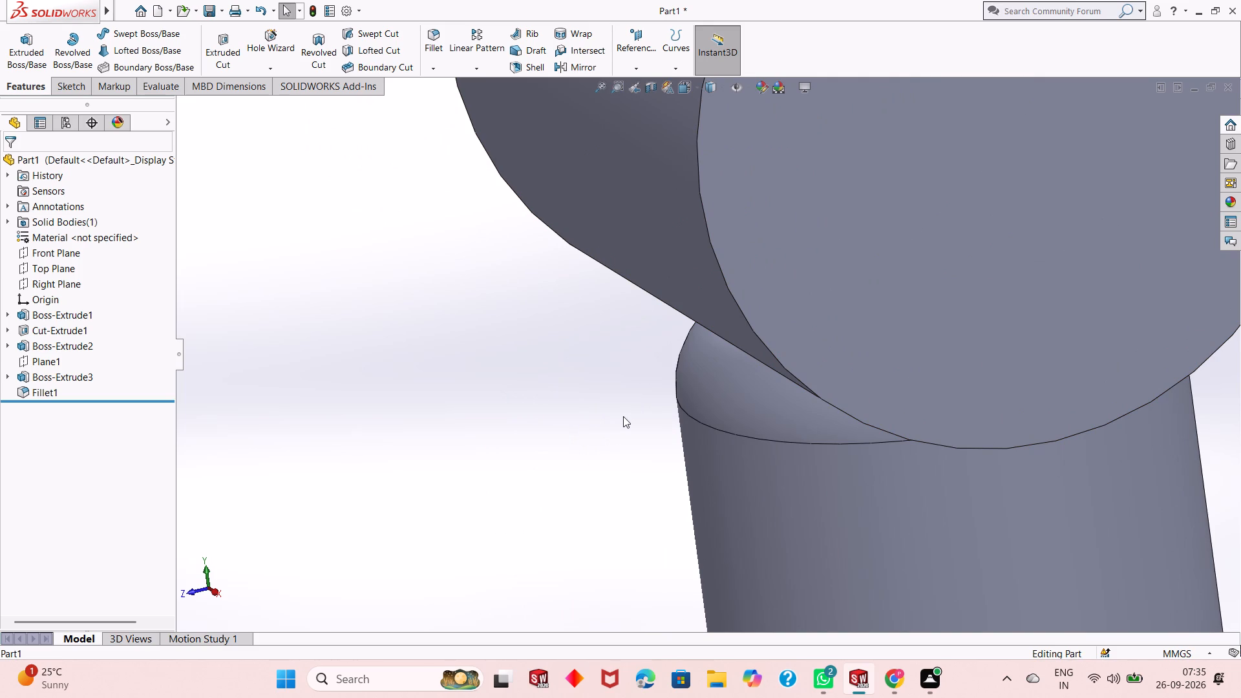
pyautogui.moveTo(623, 416); pyautogui.dragTo(464, 424, button='middle')
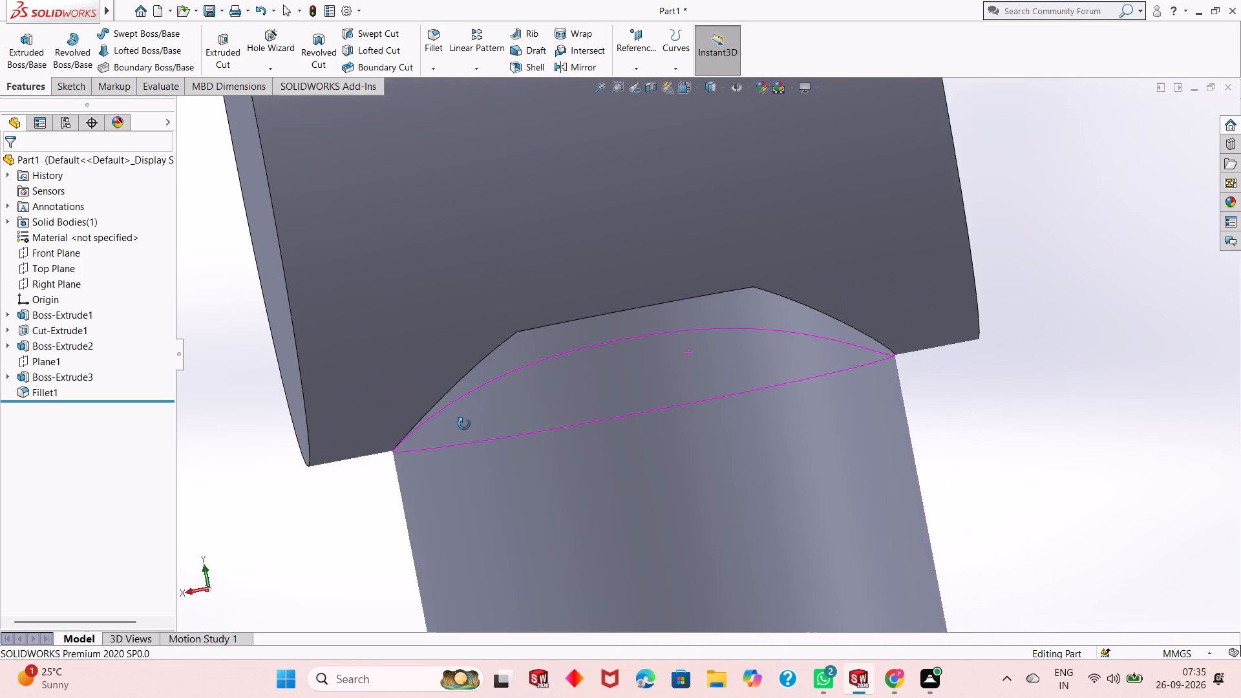
pyautogui.moveTo(464, 424); pyautogui.dragTo(535, 463, button='middle')
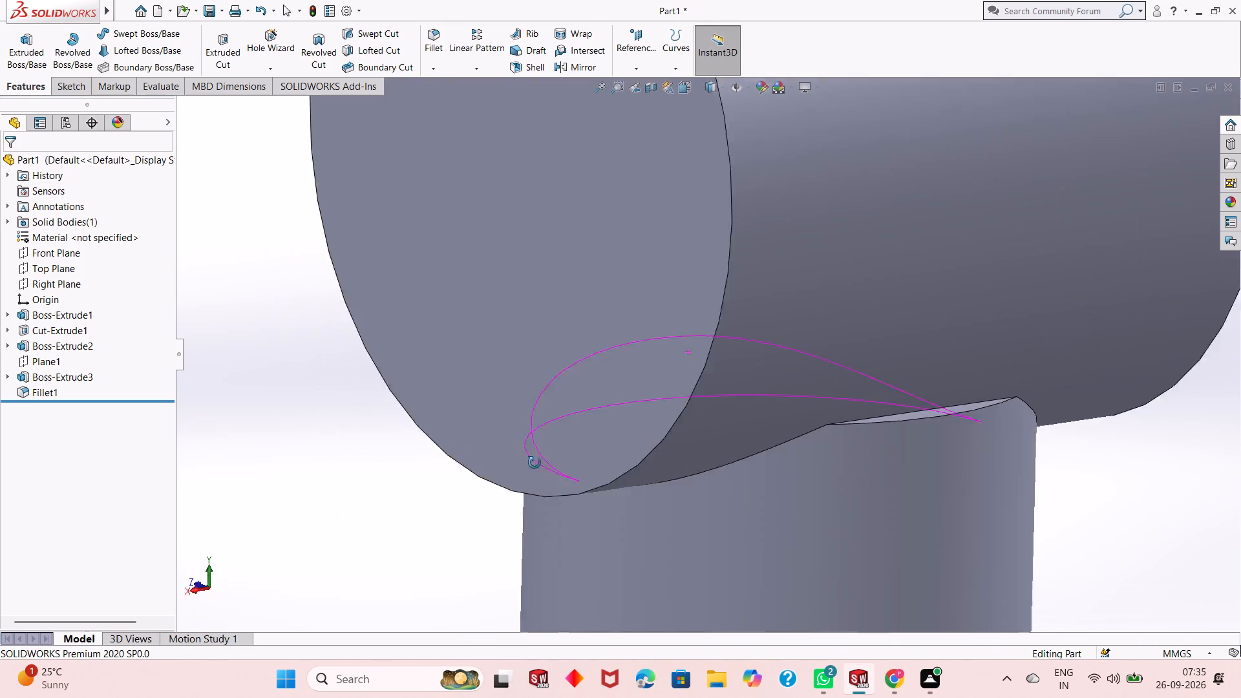
pyautogui.moveTo(535, 463); pyautogui.dragTo(828, 456, button='middle')
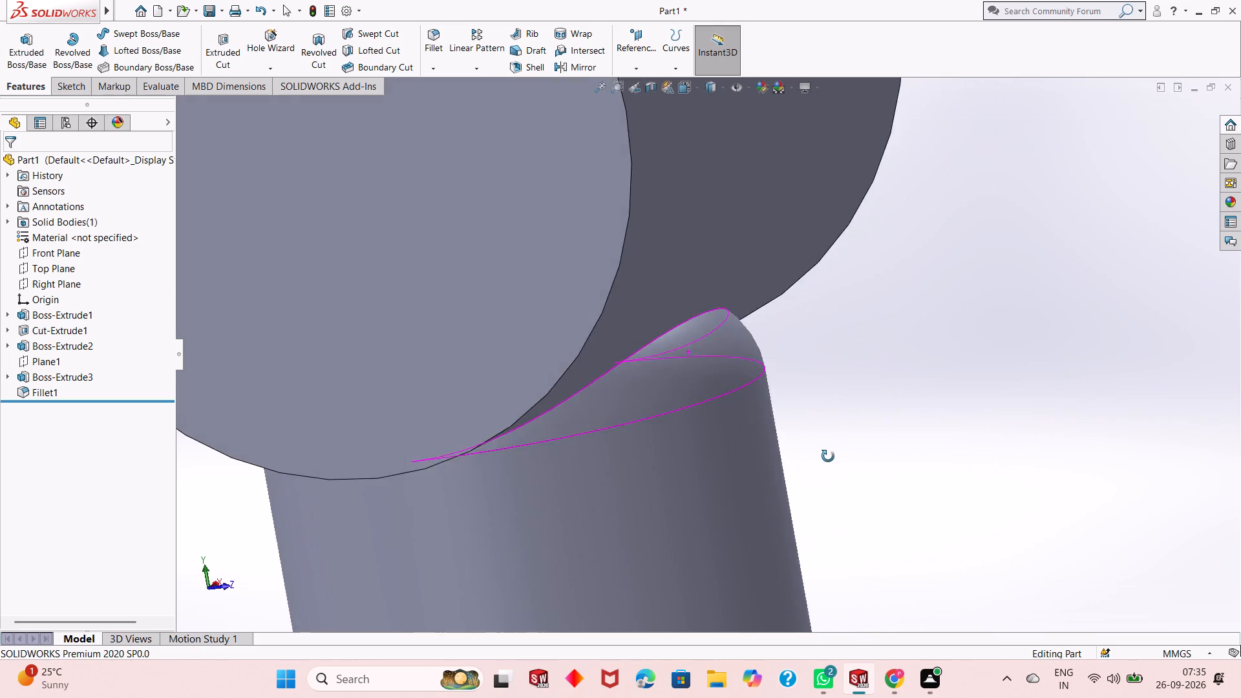
# Undo the 10 mm fillet on the upright boss's top edge.
pyautogui.moveTo(828, 456); pyautogui.dragTo(834, 471, button='middle')
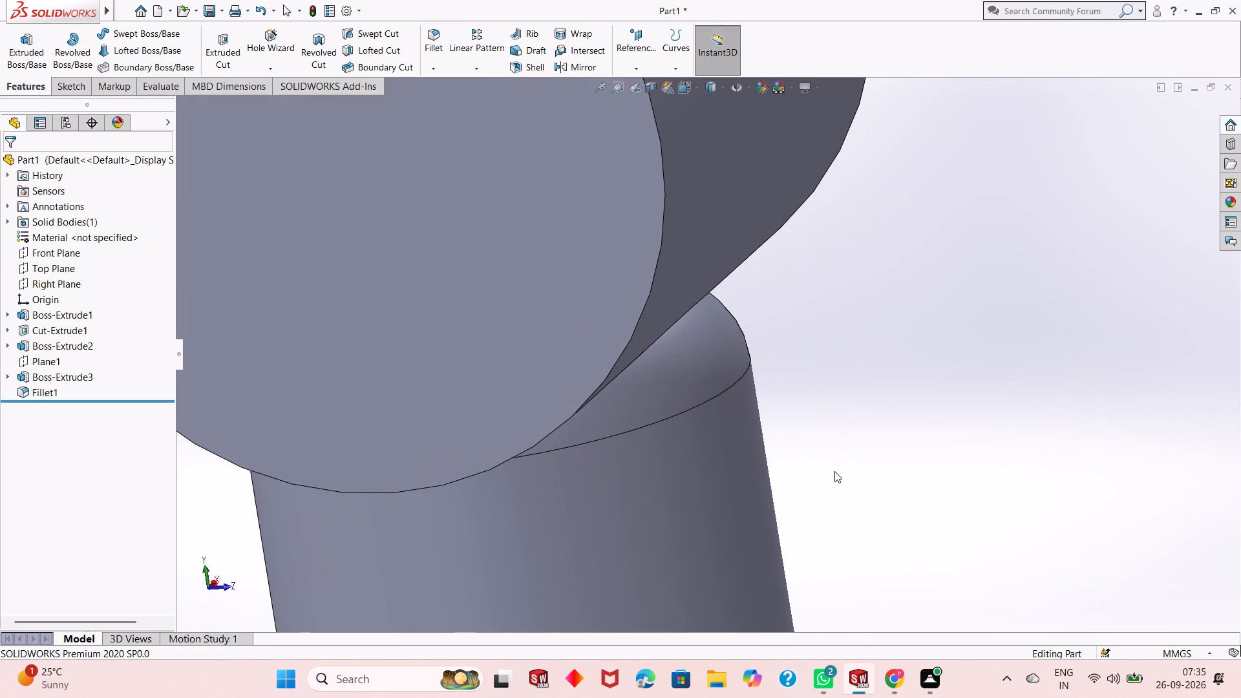
pyautogui.hotkey('ctrl', 'z')
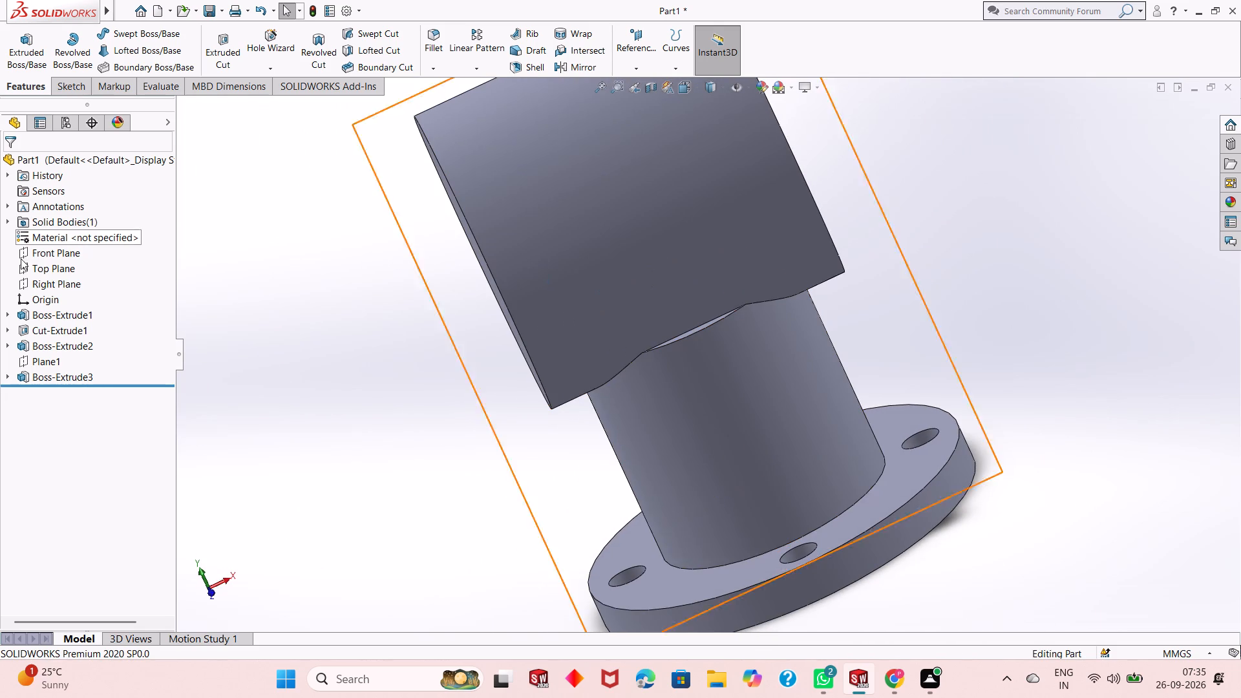
# Edit the upright boss's extrusion, Boss-Extrude2, and set its blind depth to 65 mm.
pyautogui.click(62, 343)
pyautogui.click(78, 310)
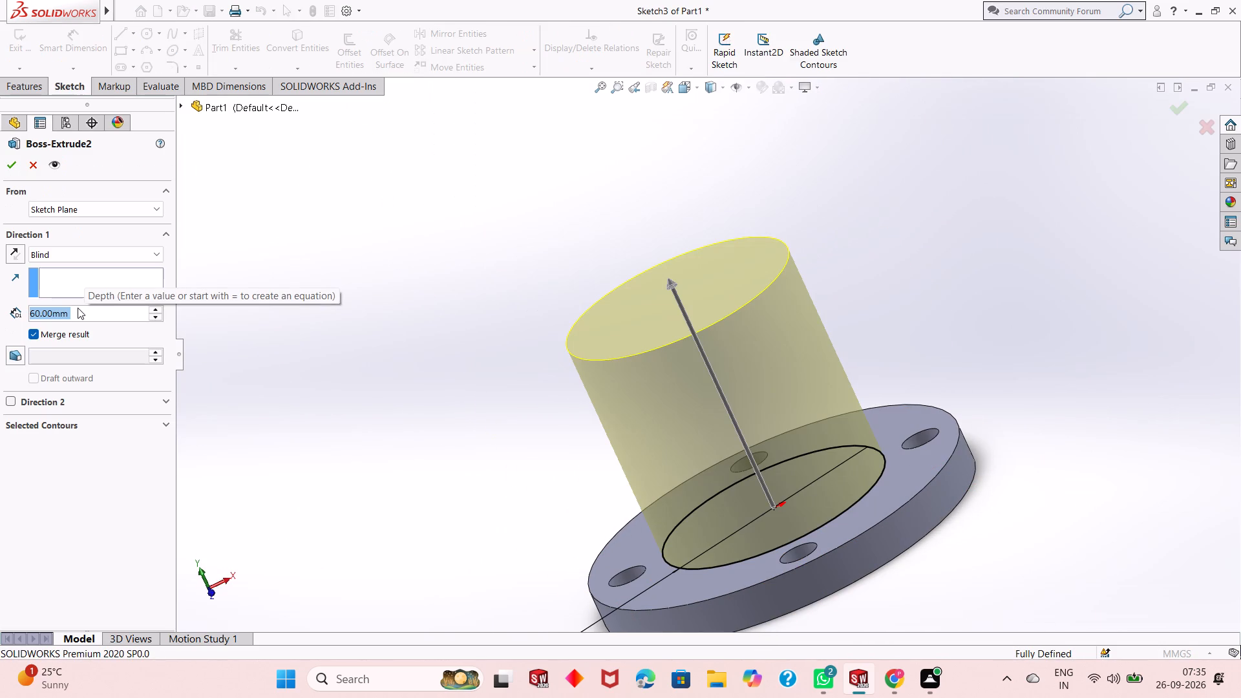
pyautogui.press('5')
pyautogui.press('BackSpace')
pyautogui.press('BackSpace')
pyautogui.write('65')
pyautogui.press('Return')
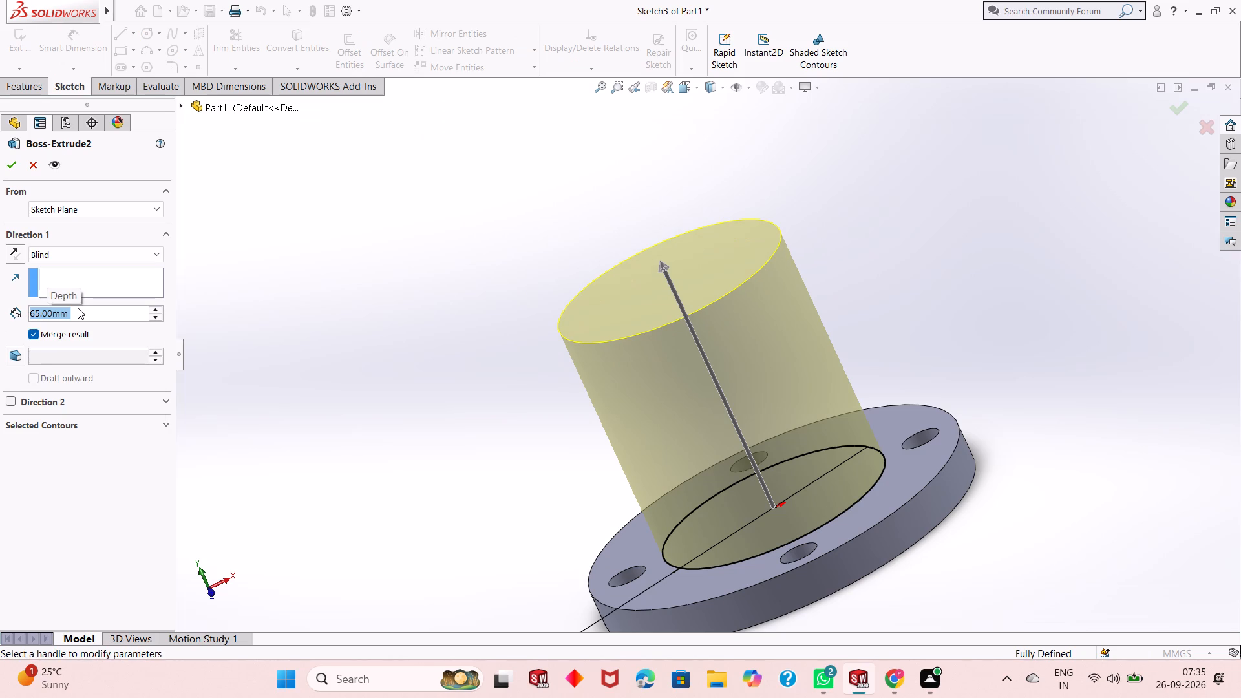
pyautogui.click(13, 169)
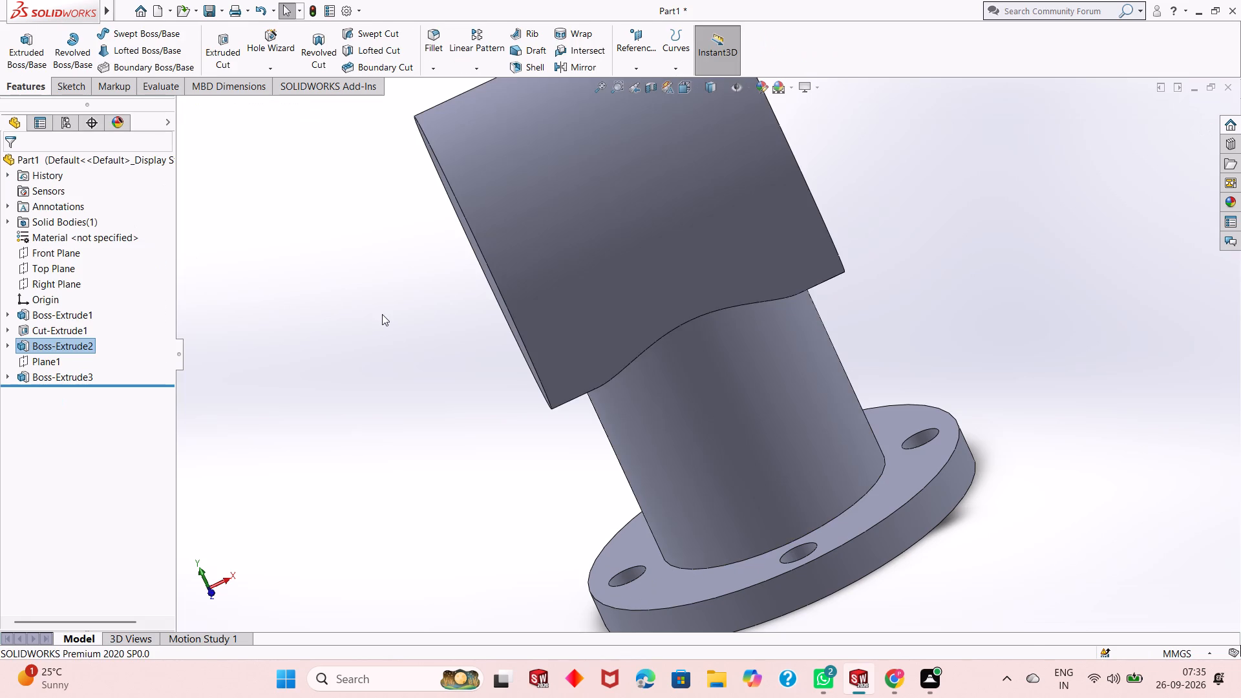
# Examine from several sides and close up how the lengthened upright boss meets the horizontal cylinder.
pyautogui.moveTo(384, 314); pyautogui.dragTo(621, 239, button='middle')
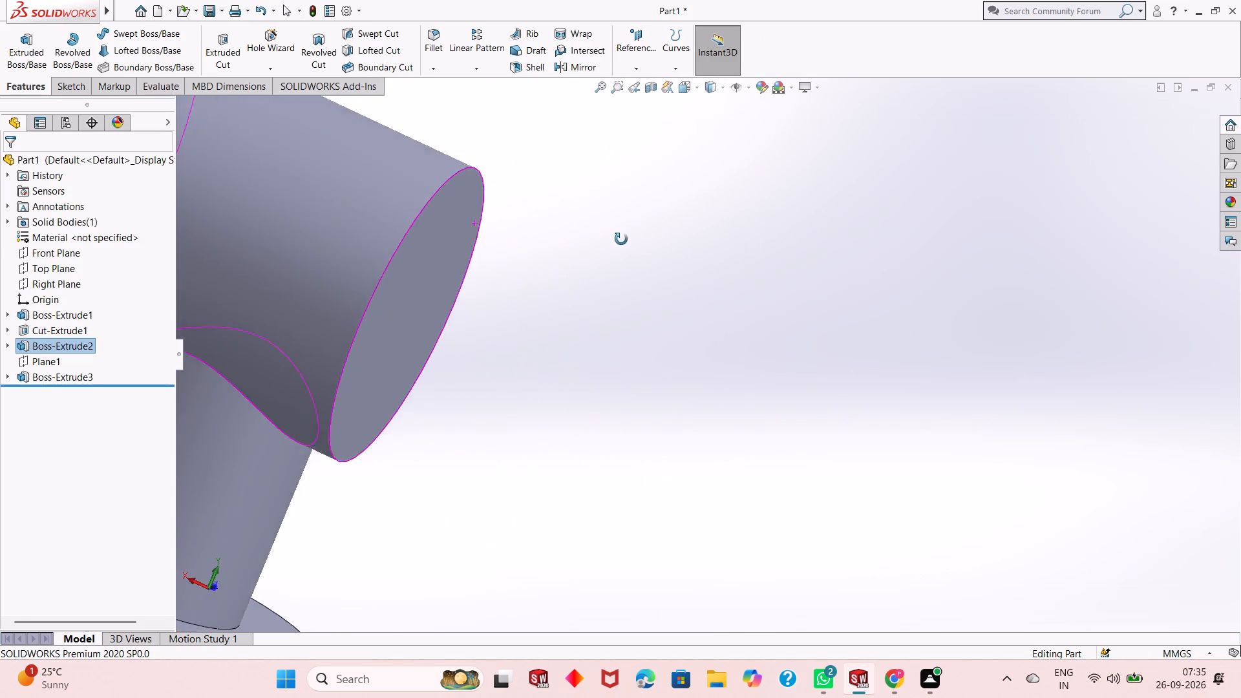
pyautogui.moveTo(621, 239); pyautogui.dragTo(599, 279, button='middle')
pyautogui.scroll(1, 611, 288)
pyautogui.scroll(-3, 819, 313)
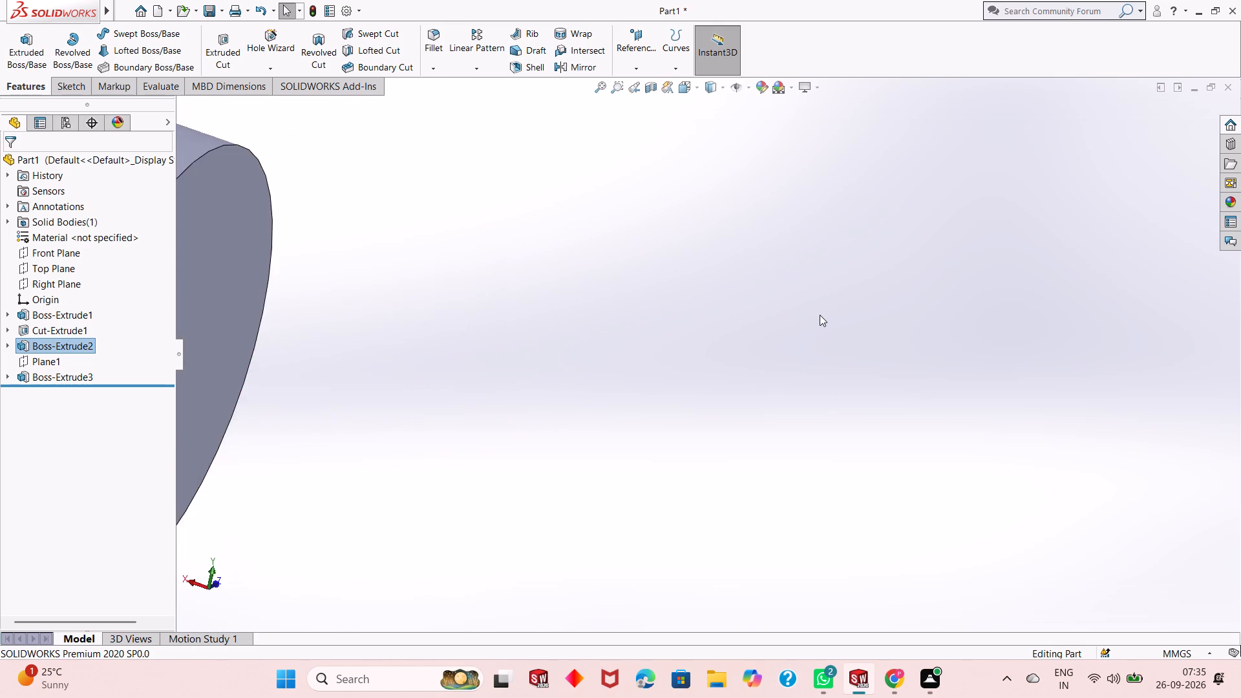
pyautogui.scroll(6, 820, 319)
pyautogui.scroll(1, 657, 455)
pyautogui.scroll(-3, 312, 383)
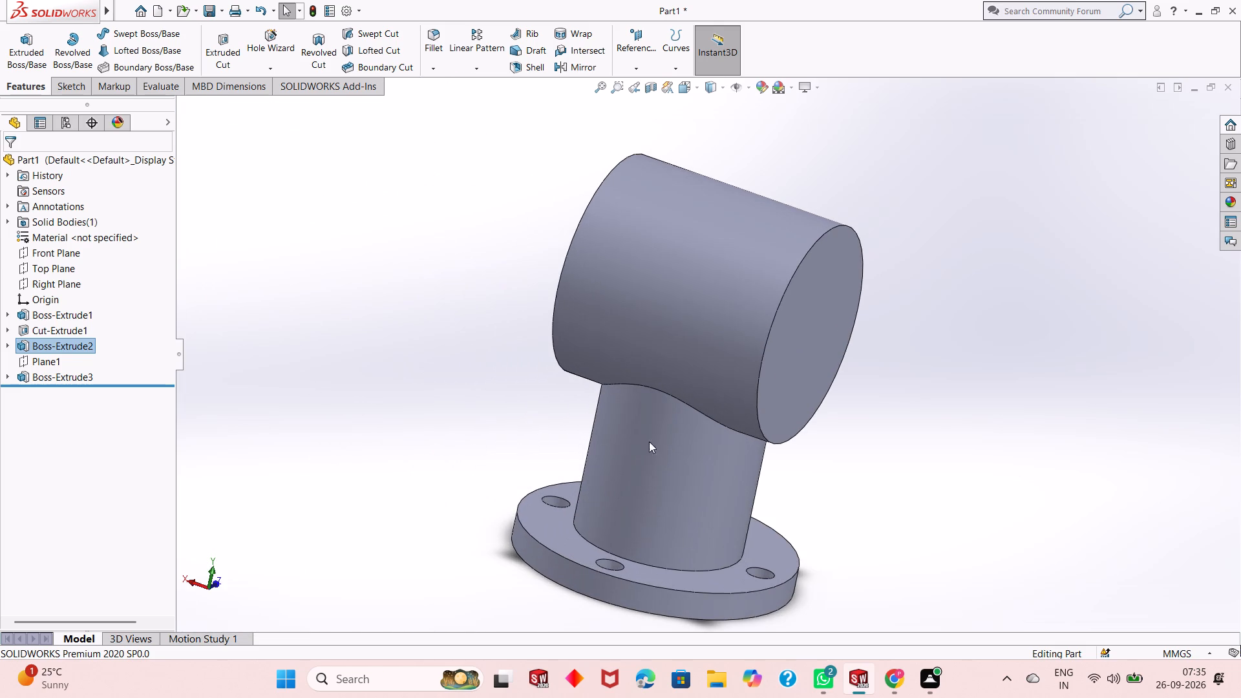
pyautogui.scroll(-1, 654, 441)
pyautogui.moveTo(721, 496); pyautogui.dragTo(723, 343, button='middle')
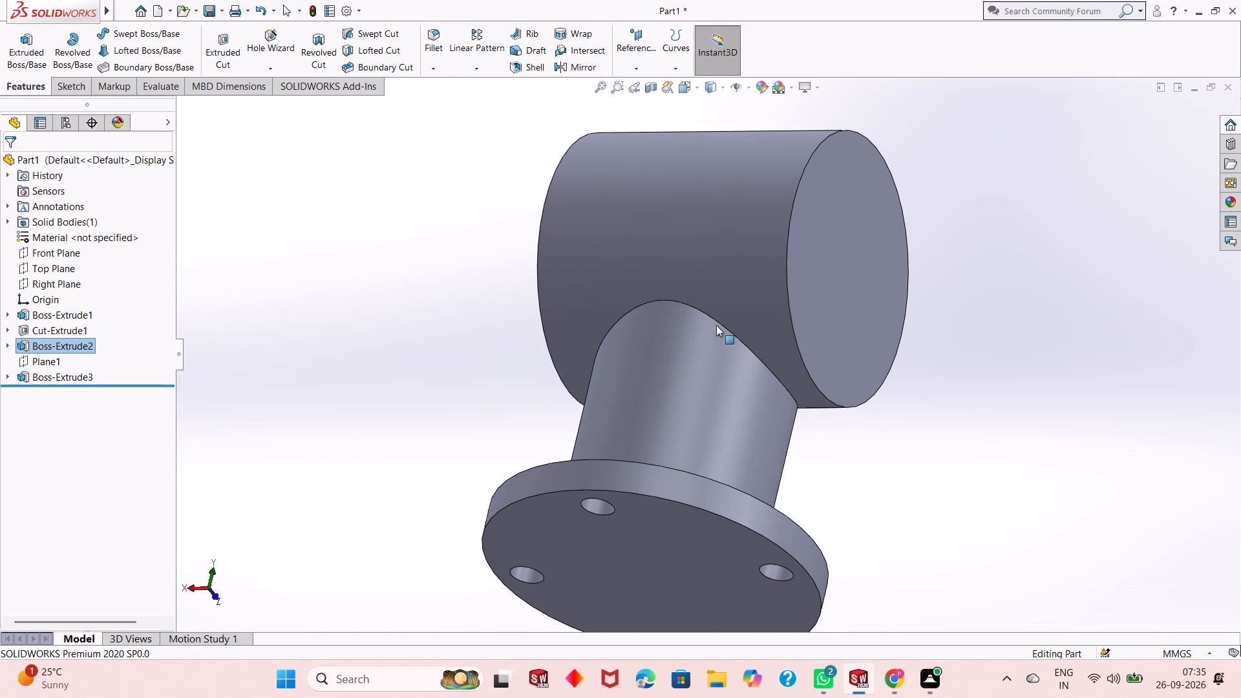
pyautogui.scroll(-9, 681, 301)
pyautogui.moveTo(677, 394); pyautogui.dragTo(687, 461, button='middle')
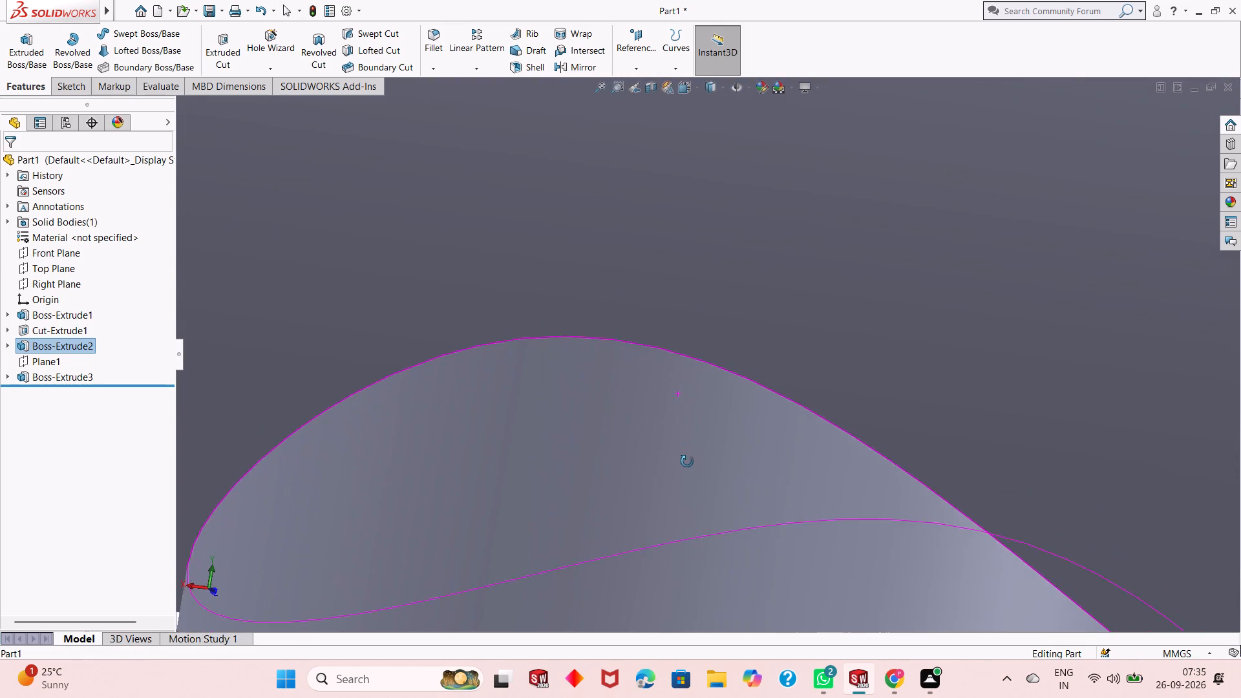
pyautogui.moveTo(687, 461); pyautogui.dragTo(687, 467, button='middle')
pyautogui.scroll(10, 687, 467)
pyautogui.moveTo(714, 425); pyautogui.dragTo(703, 454, button='middle')
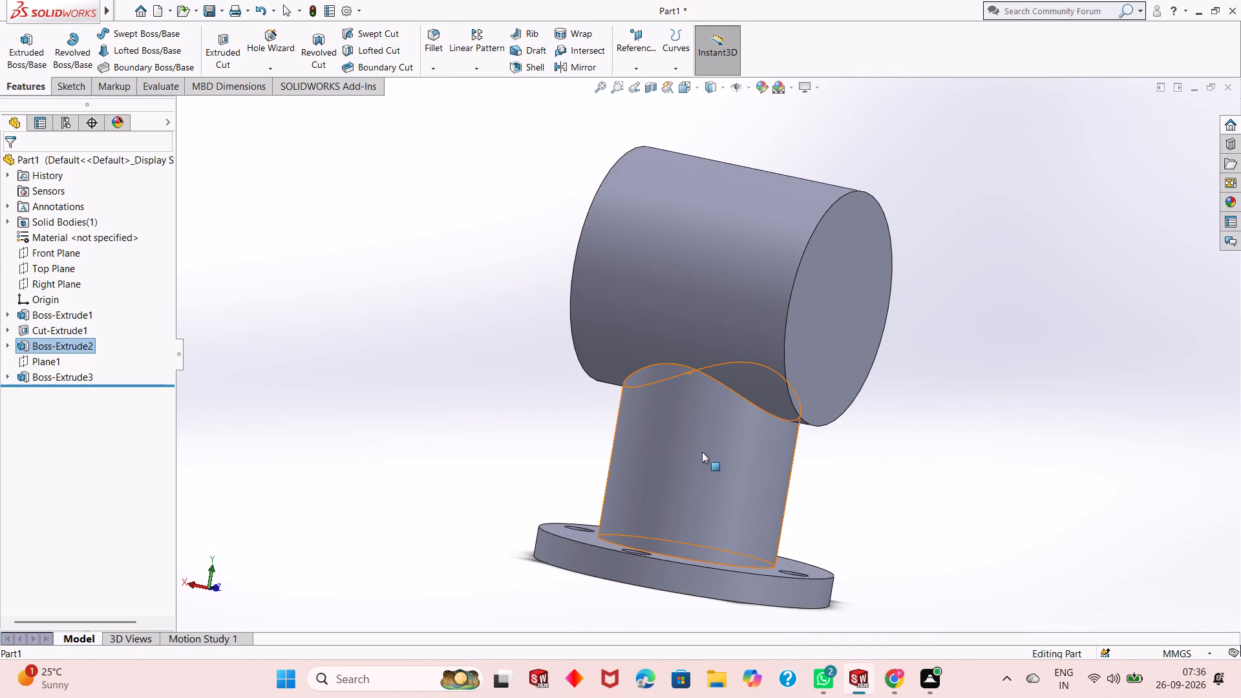
pyautogui.moveTo(701, 454); pyautogui.dragTo(691, 471, button='middle')
pyautogui.scroll(-1, 695, 467)
pyautogui.moveTo(710, 275); pyautogui.dragTo(701, 316, button='middle')
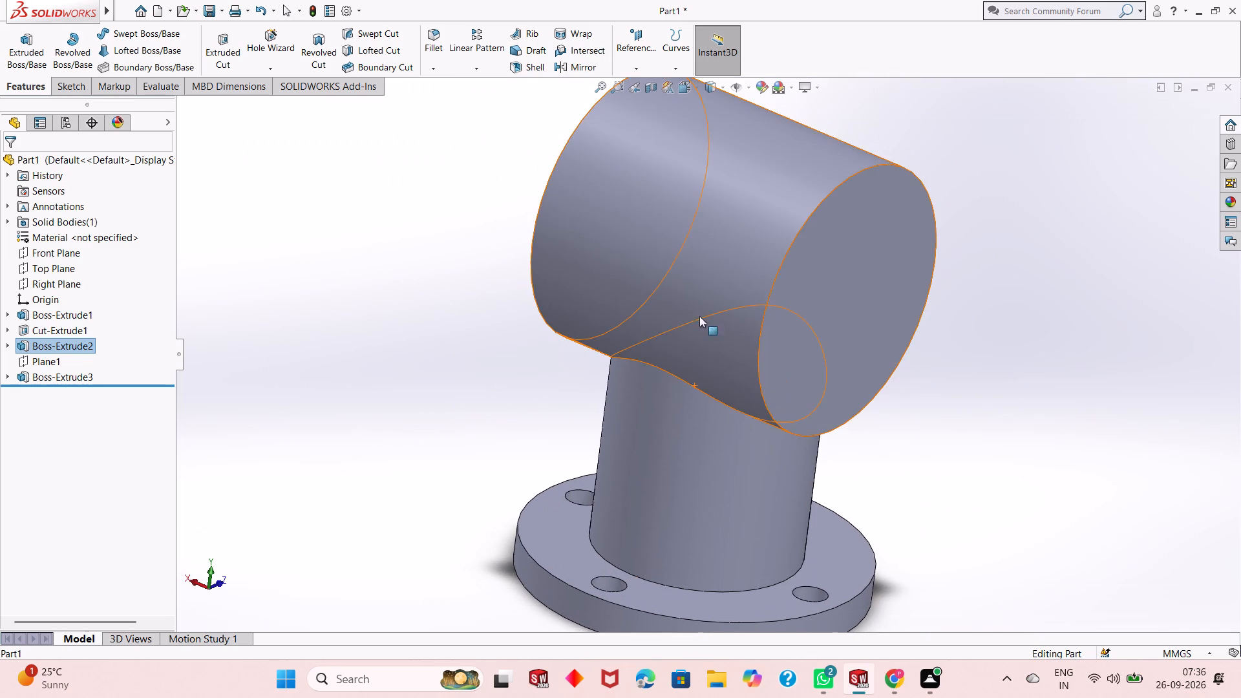
# Start a sketch on the horizontal cylinder's flat end face and draw a concentric circle about 41 mm in diameter.
pyautogui.click(827, 270)
pyautogui.click(886, 235)
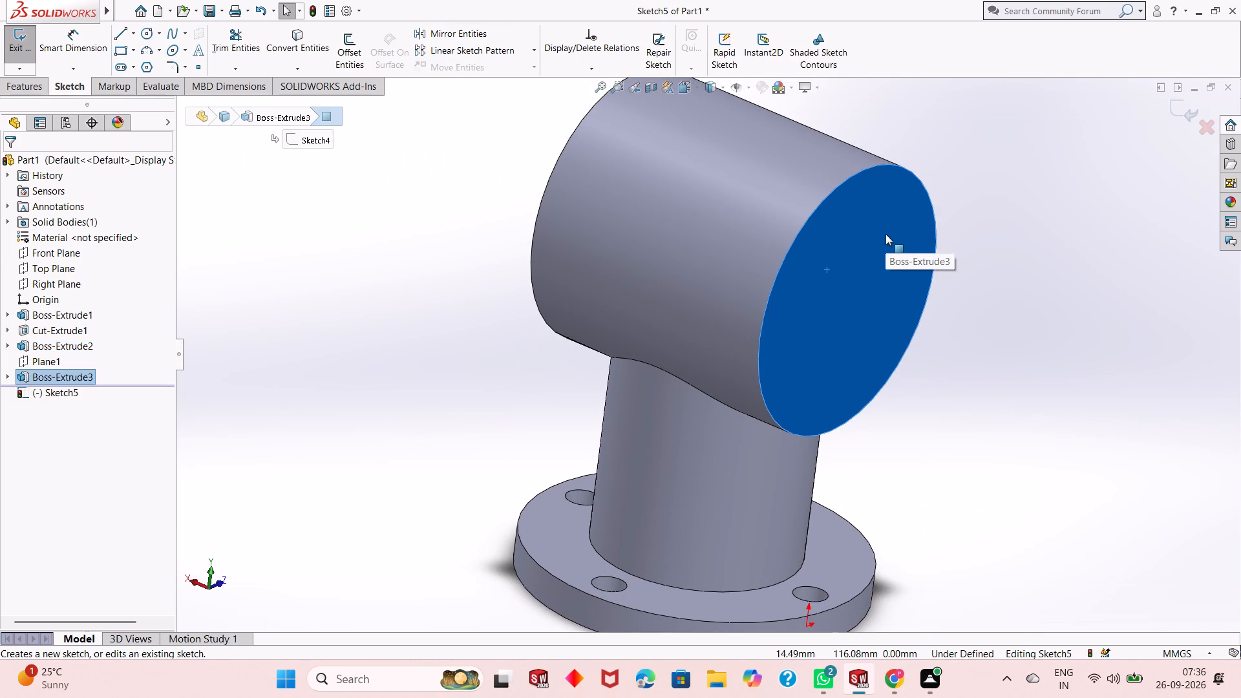
pyautogui.hotkey('ctrl', '8')
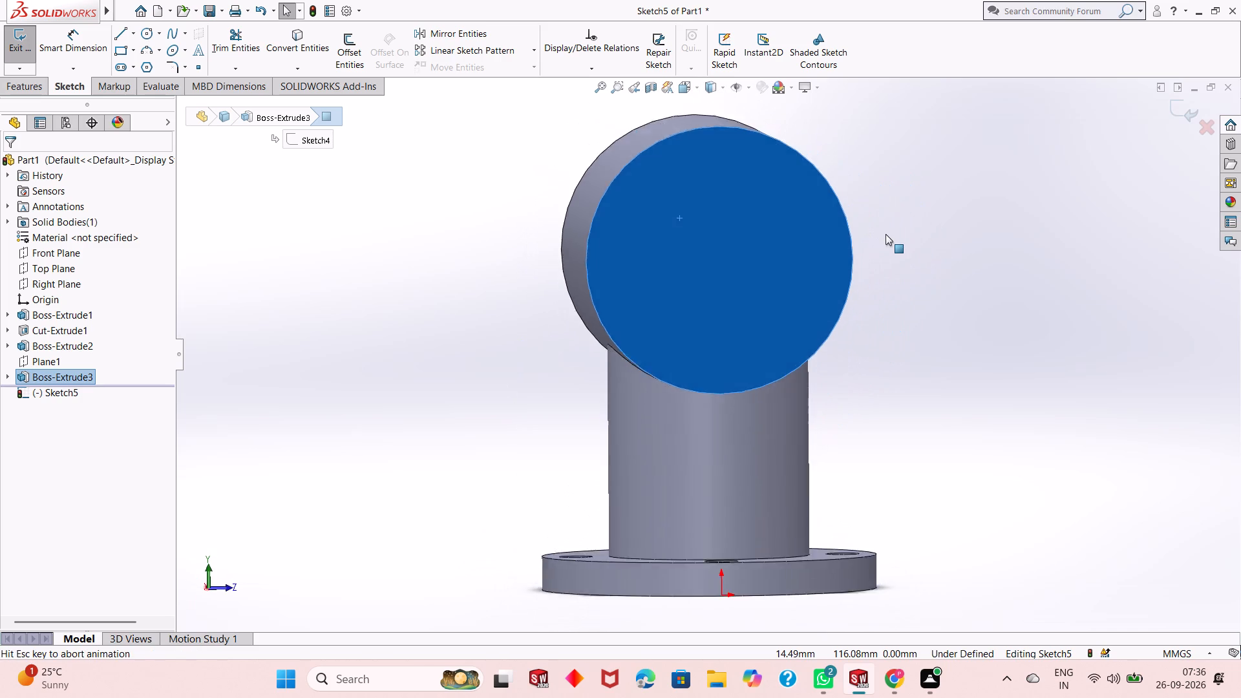
pyautogui.click(306, 310)
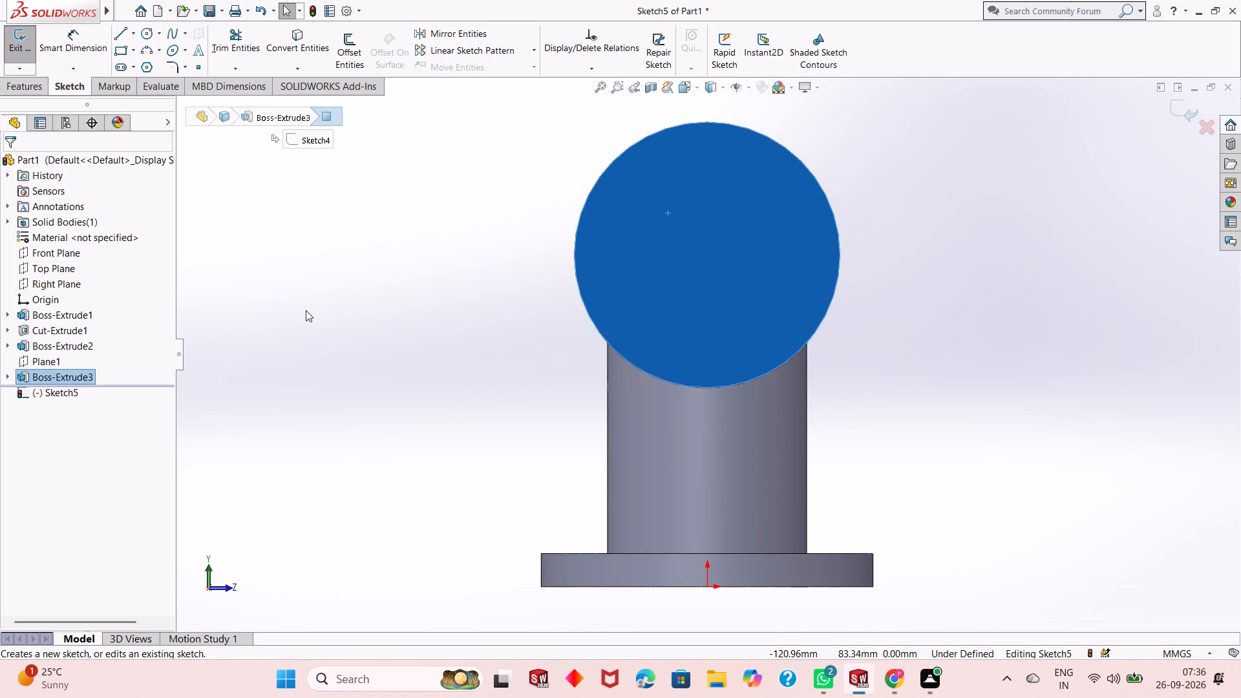
pyautogui.click(143, 31)
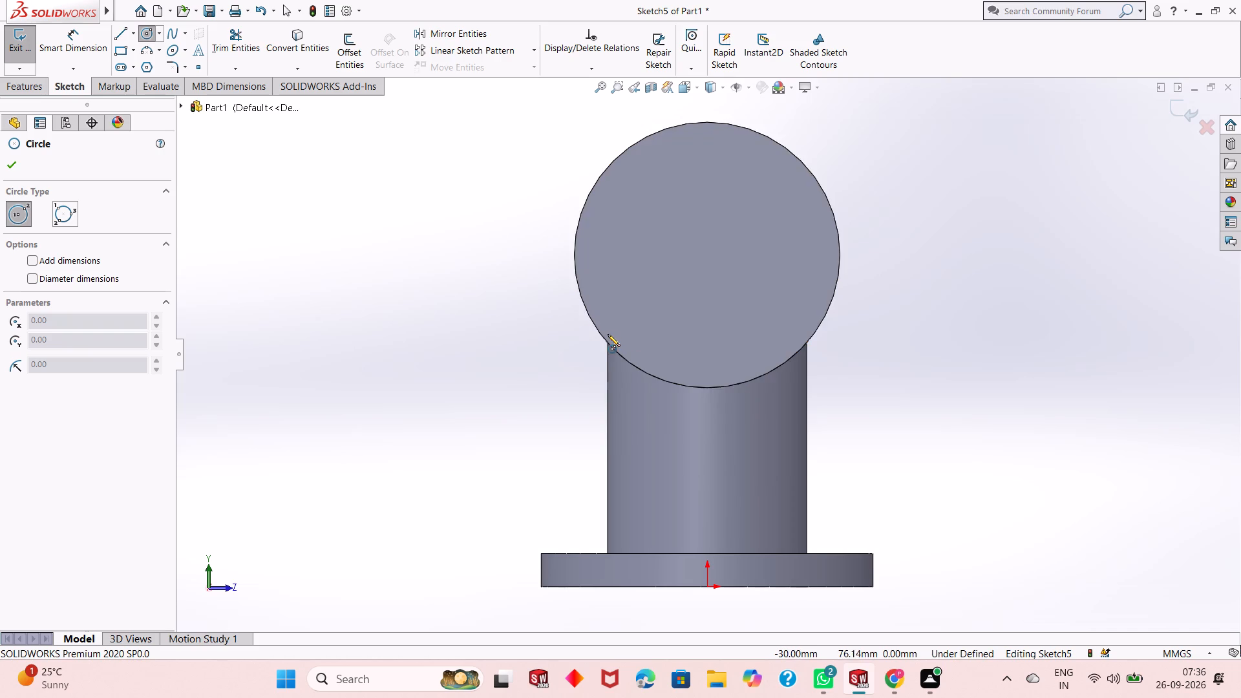
pyautogui.click(708, 255)
pyautogui.click(725, 321)
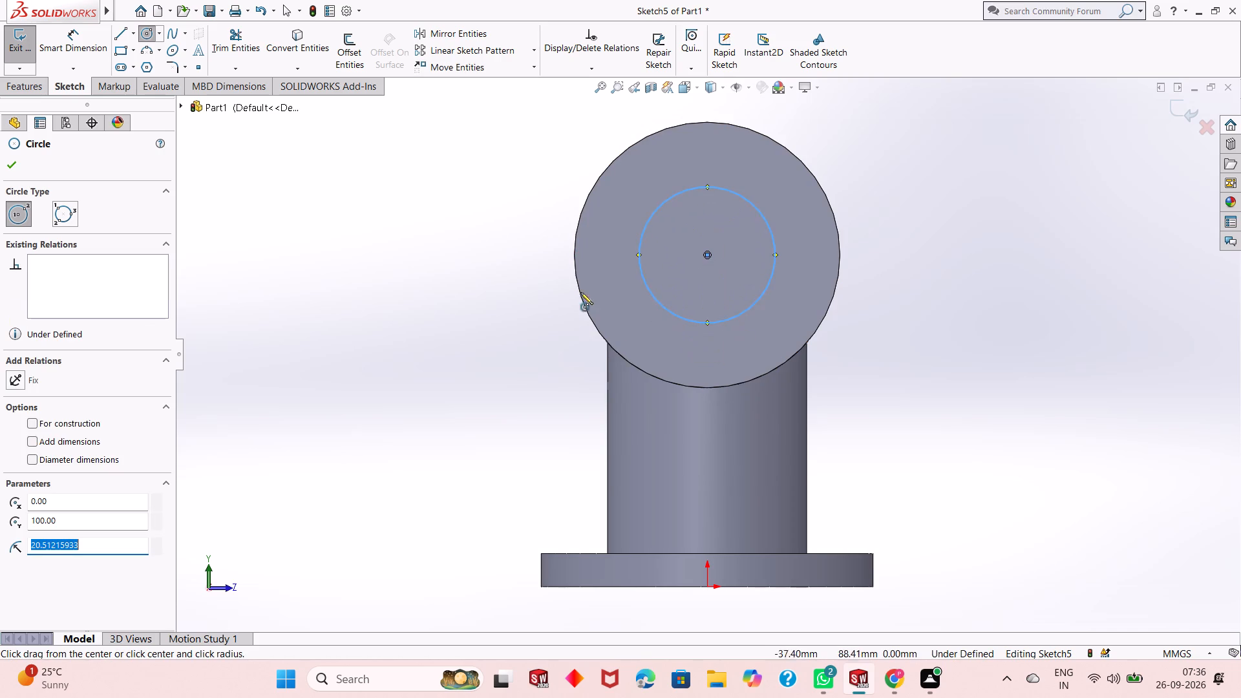
pyautogui.rightClick(398, 252)
pyautogui.click(441, 266)
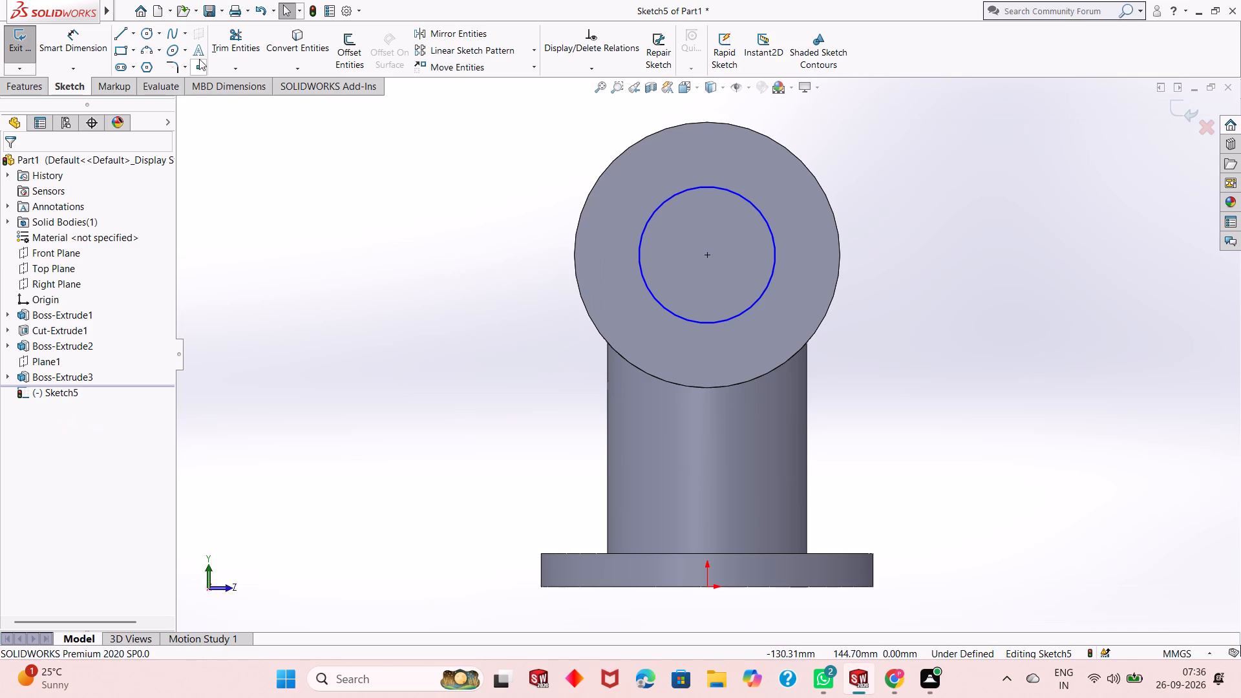
# Dimension the diameter of the circle on the cylinder's end face as 60 mm.
pyautogui.click(92, 47)
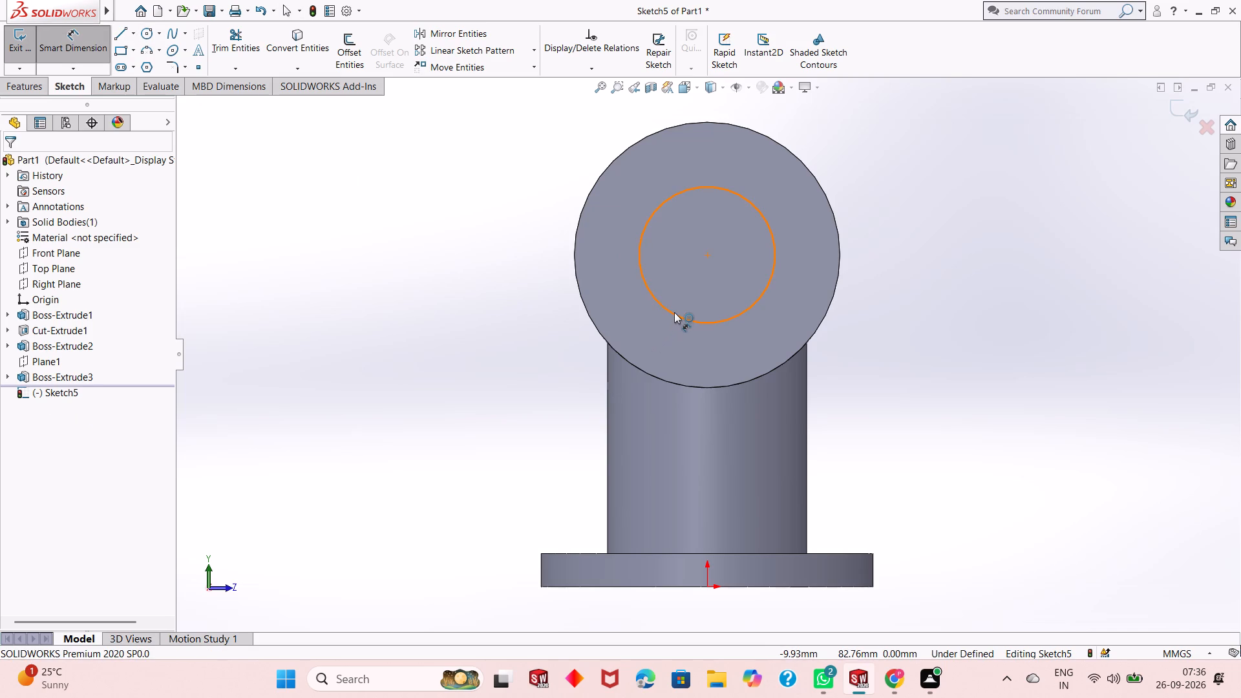
pyautogui.click(674, 312)
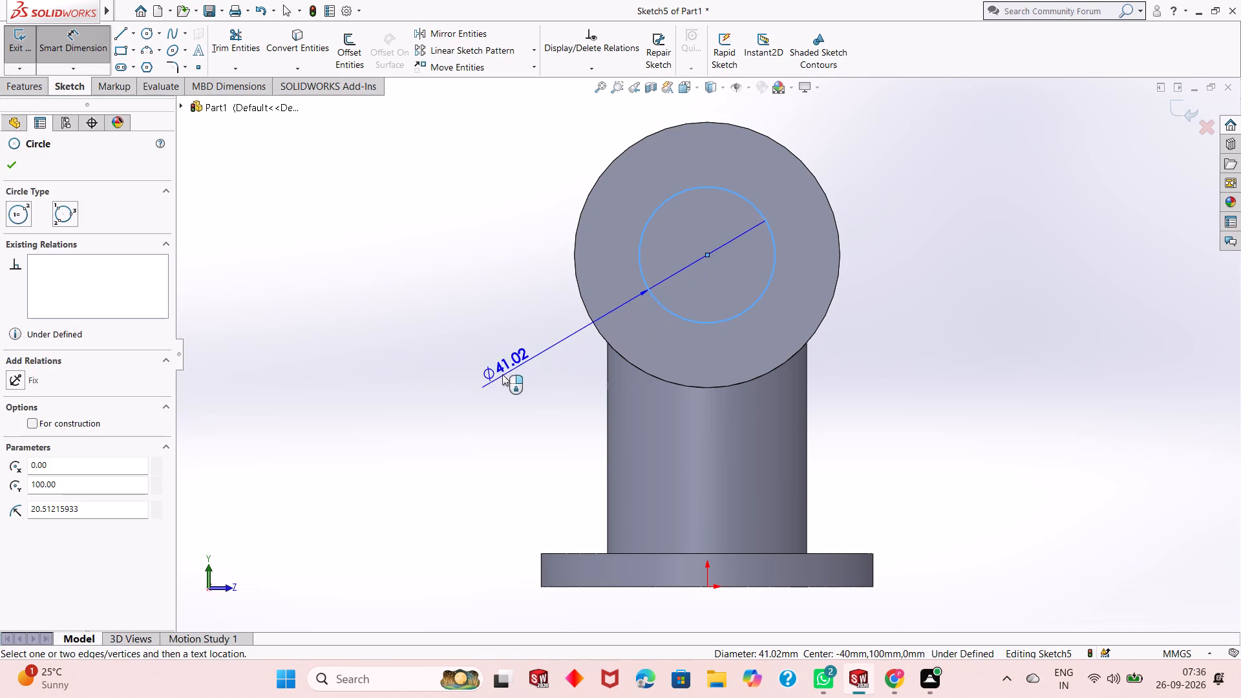
pyautogui.click(430, 405)
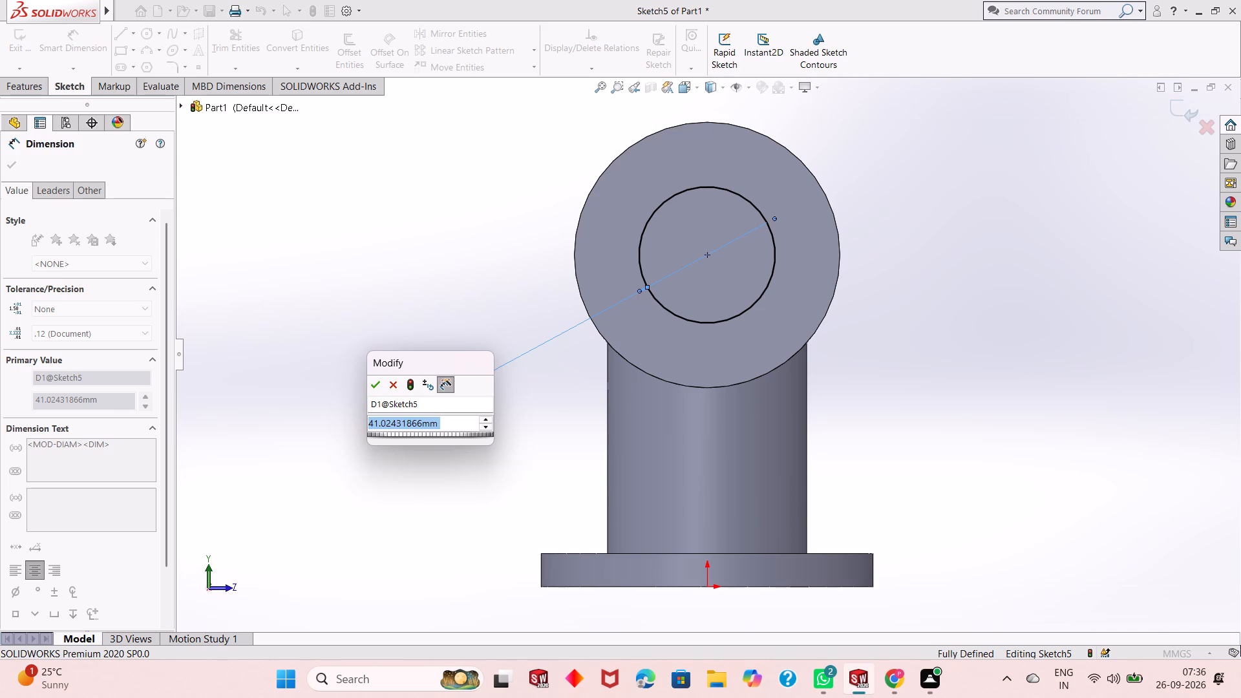
pyautogui.write('60')
pyautogui.press('Return')
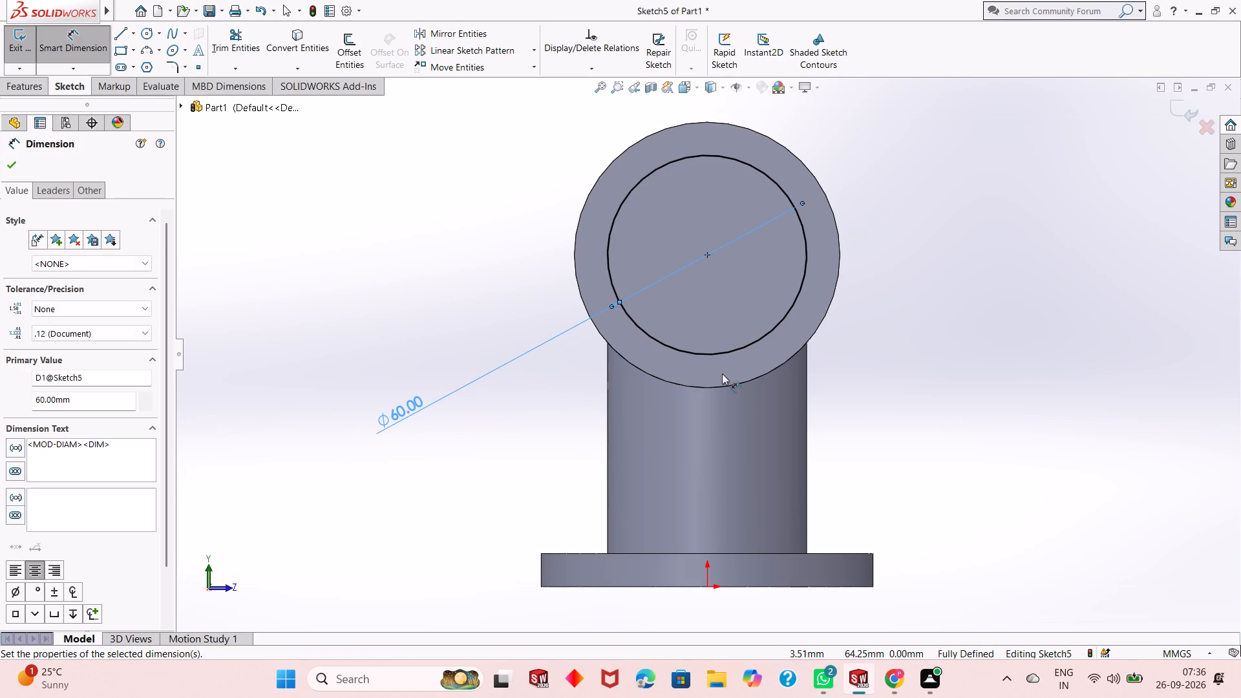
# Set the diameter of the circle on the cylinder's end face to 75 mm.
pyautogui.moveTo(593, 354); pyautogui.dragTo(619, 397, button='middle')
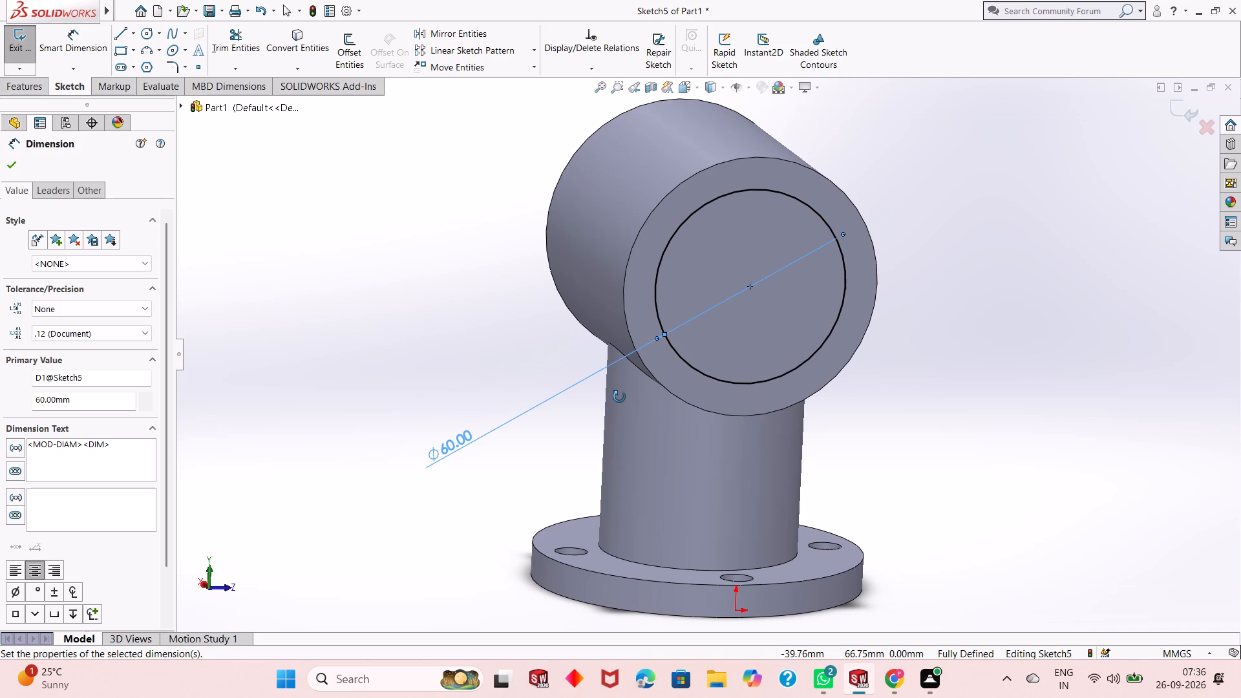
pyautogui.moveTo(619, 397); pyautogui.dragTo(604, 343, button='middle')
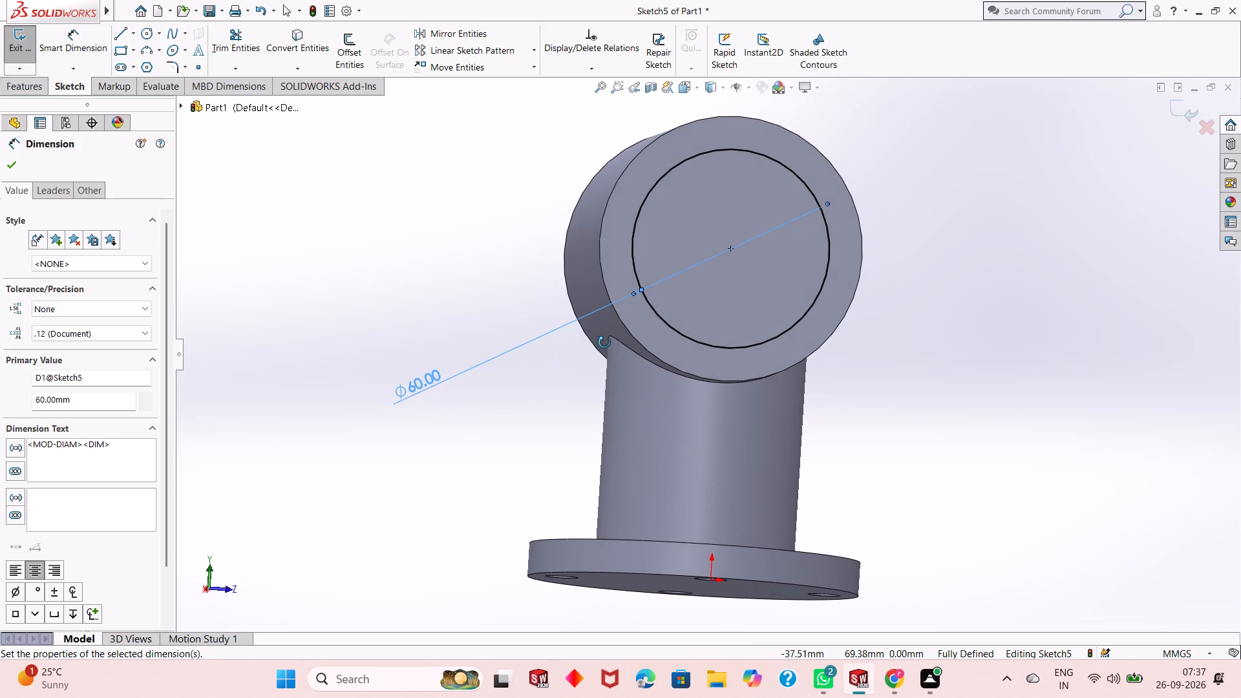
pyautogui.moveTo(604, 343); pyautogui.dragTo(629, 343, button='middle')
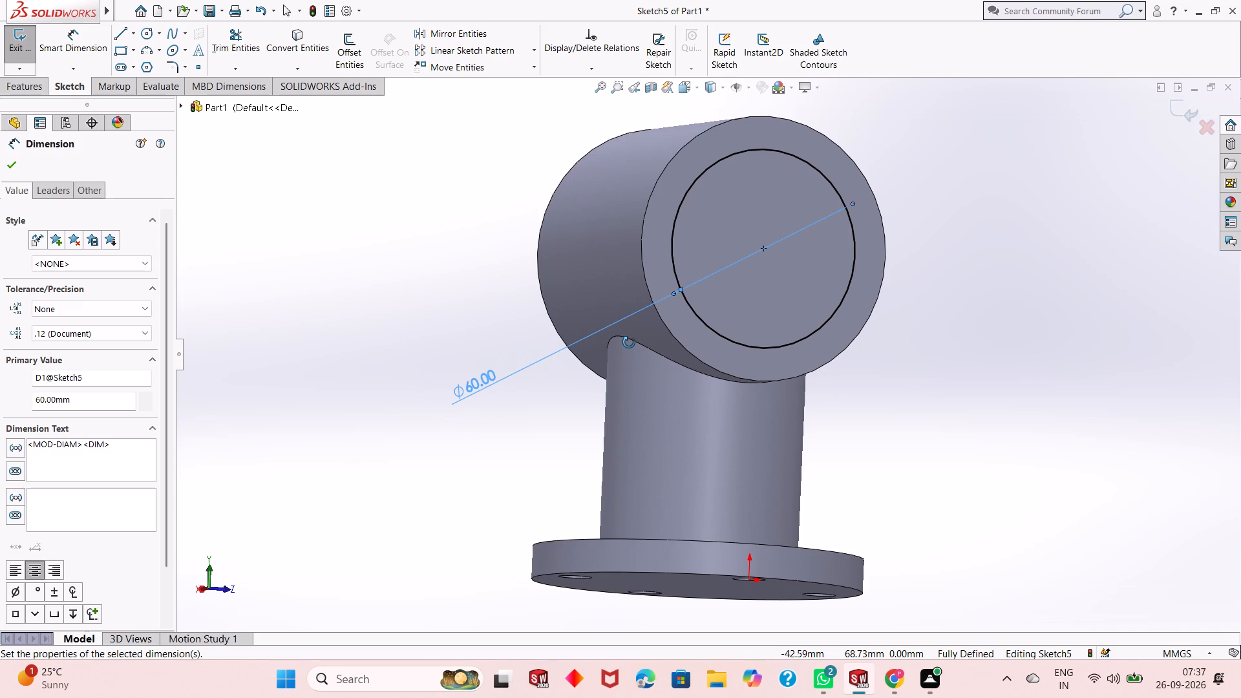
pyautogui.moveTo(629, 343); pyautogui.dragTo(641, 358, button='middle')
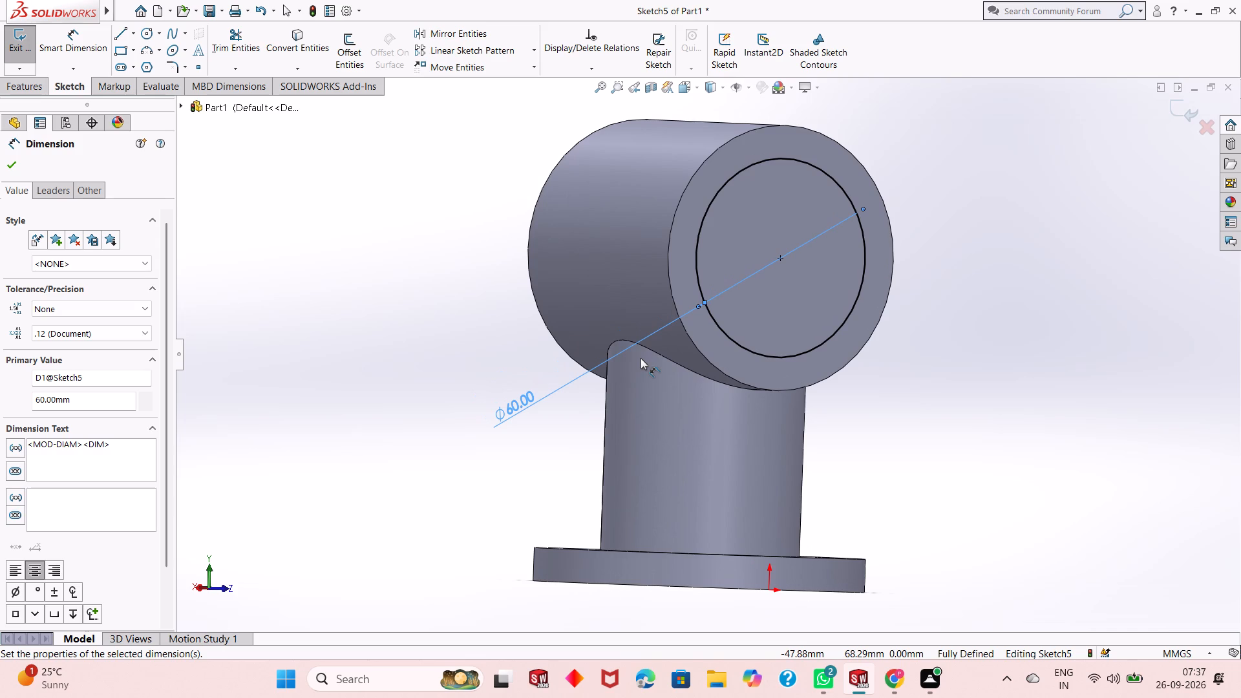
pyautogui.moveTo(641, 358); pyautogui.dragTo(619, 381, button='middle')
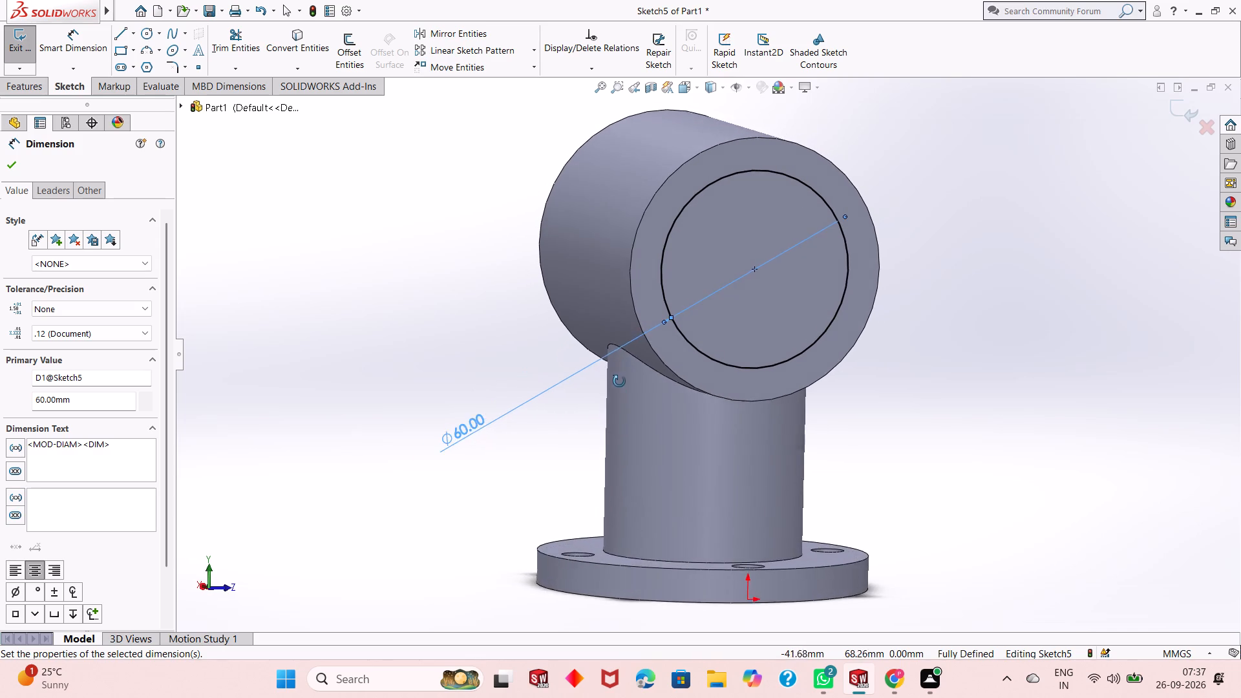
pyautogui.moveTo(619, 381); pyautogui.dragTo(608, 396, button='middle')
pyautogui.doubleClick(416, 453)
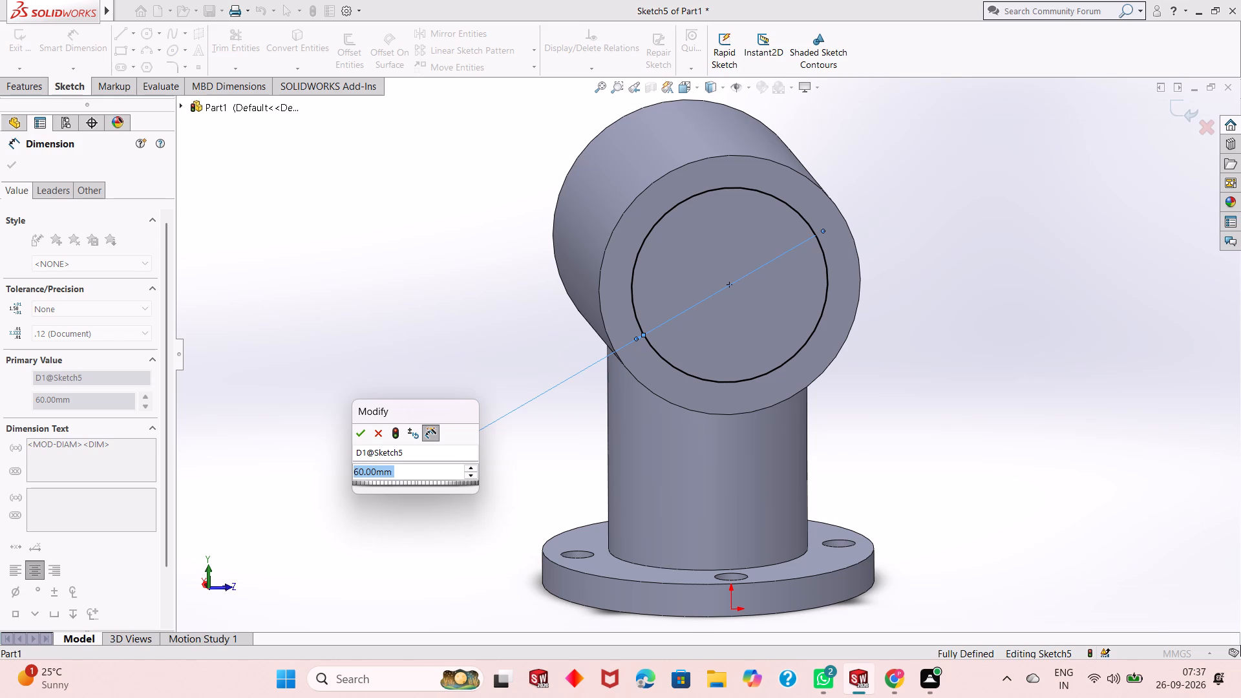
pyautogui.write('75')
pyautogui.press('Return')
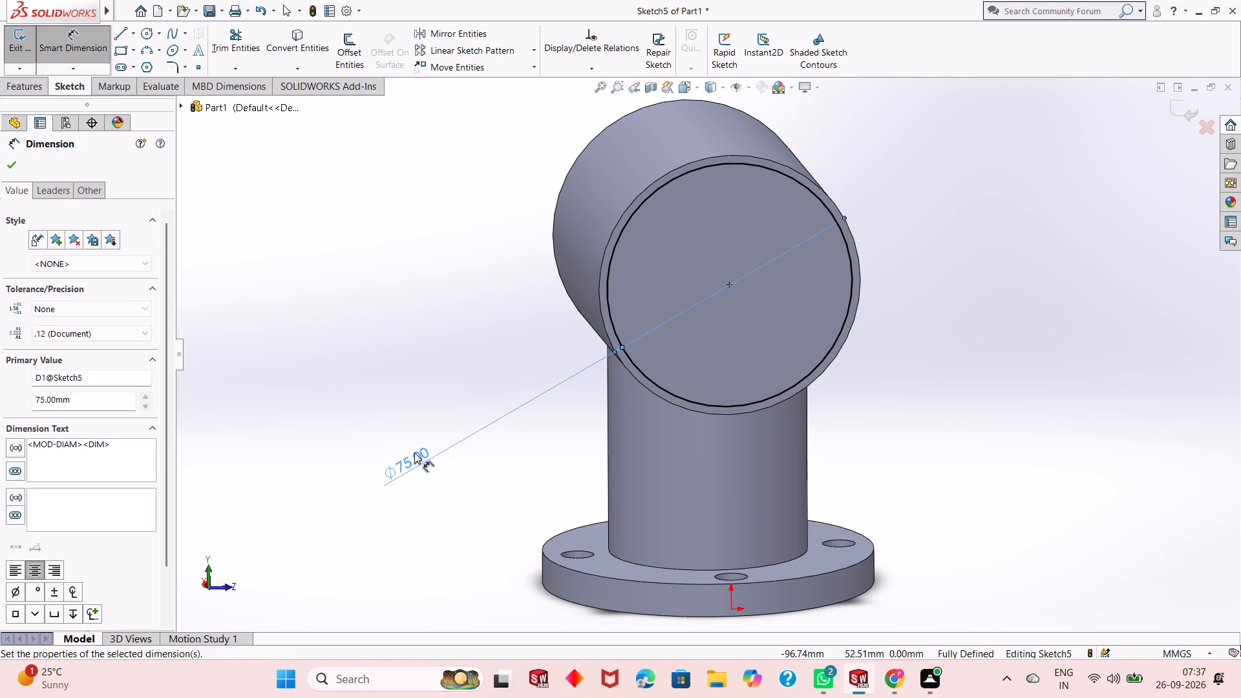
# Set the diameter of the circle on the cylinder's end face to 70 mm and finish dimensioning.
pyautogui.doubleClick(414, 452)
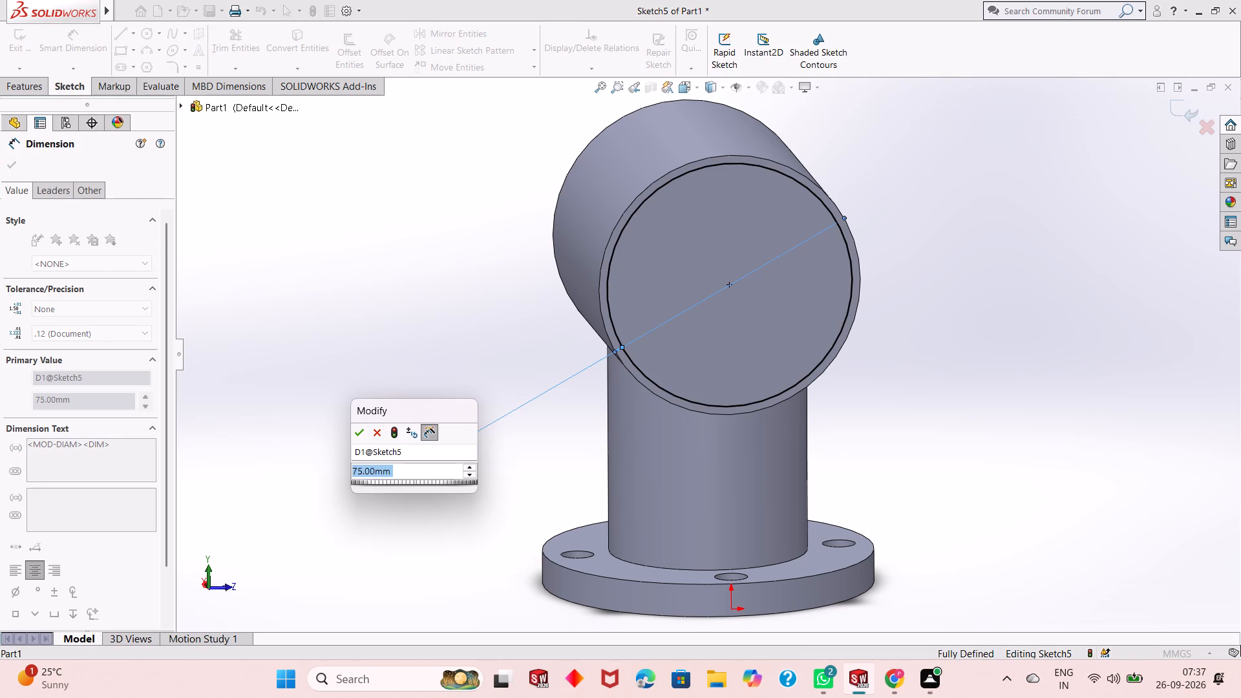
pyautogui.write('70')
pyautogui.press('Return')
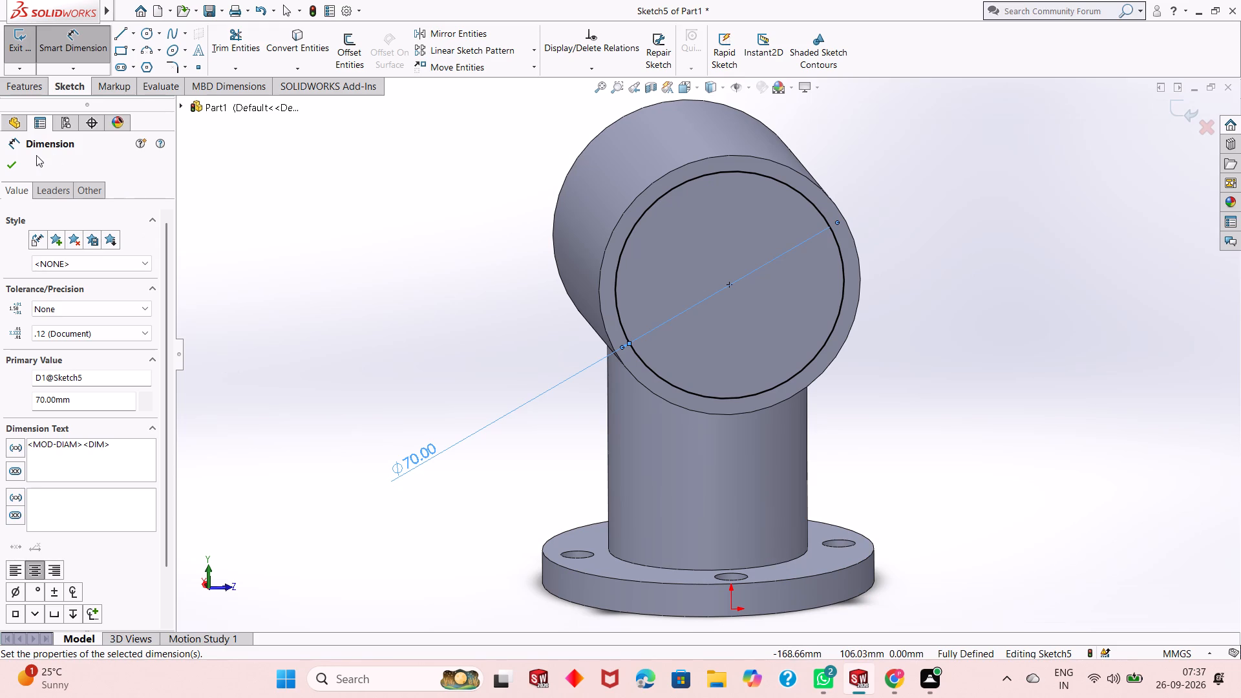
pyautogui.click(3, 169)
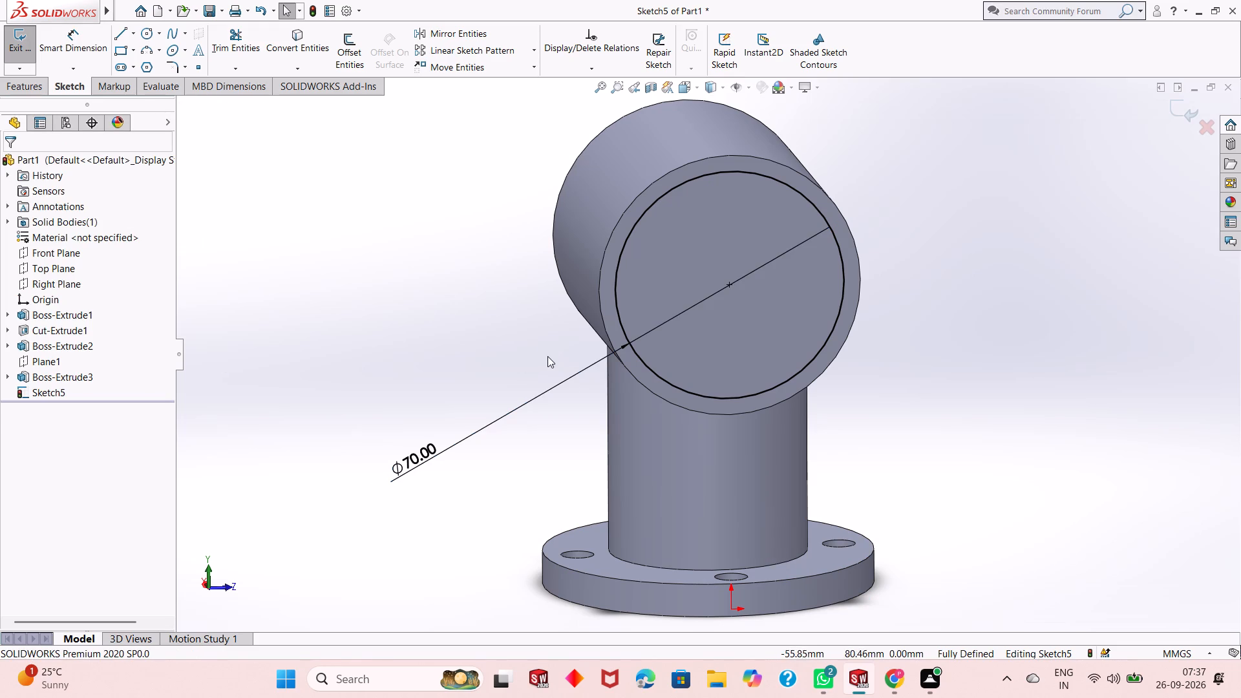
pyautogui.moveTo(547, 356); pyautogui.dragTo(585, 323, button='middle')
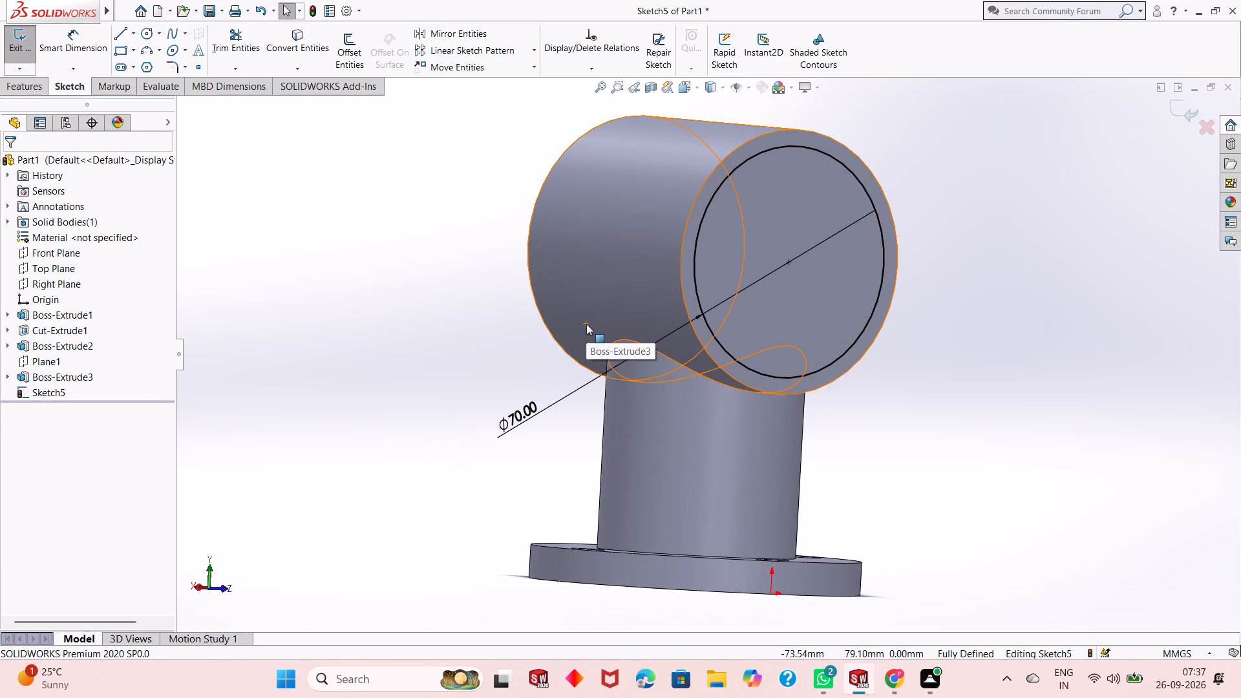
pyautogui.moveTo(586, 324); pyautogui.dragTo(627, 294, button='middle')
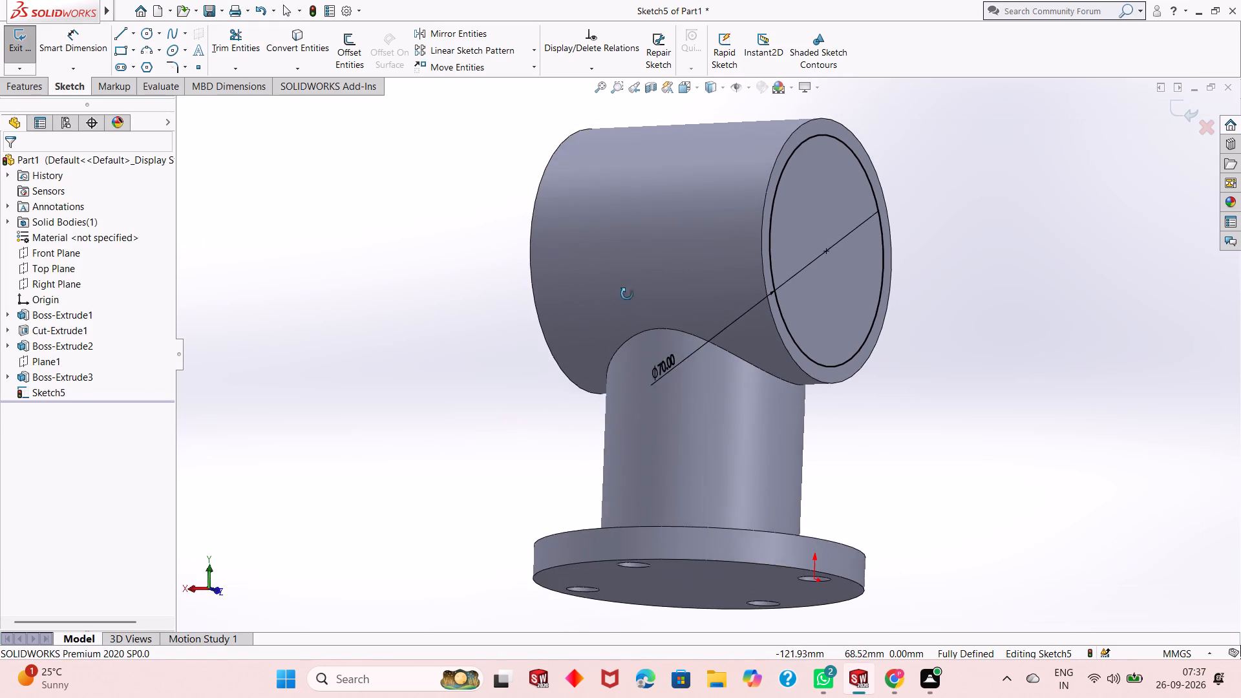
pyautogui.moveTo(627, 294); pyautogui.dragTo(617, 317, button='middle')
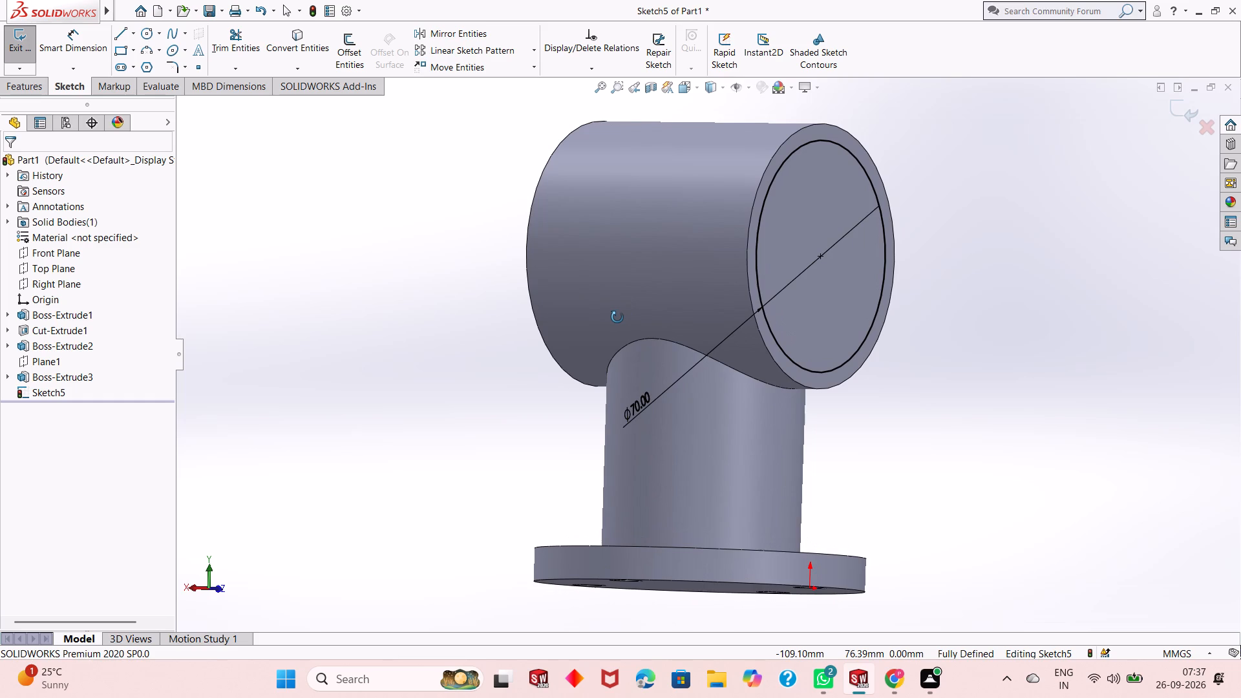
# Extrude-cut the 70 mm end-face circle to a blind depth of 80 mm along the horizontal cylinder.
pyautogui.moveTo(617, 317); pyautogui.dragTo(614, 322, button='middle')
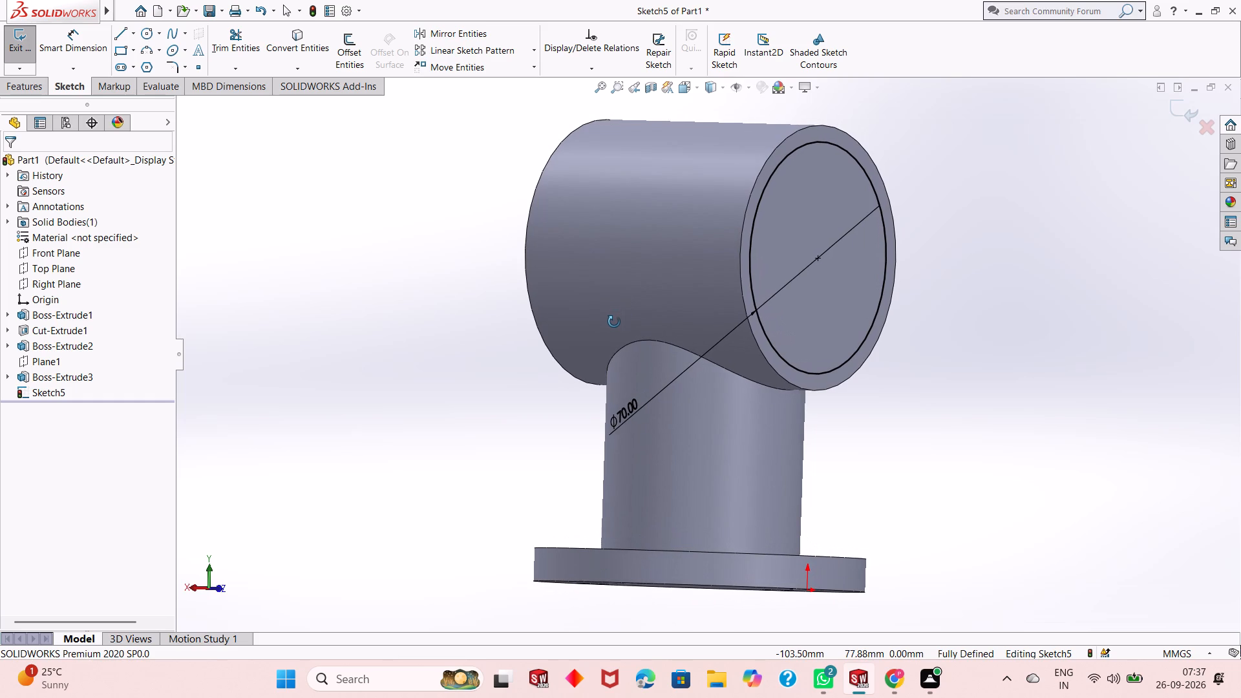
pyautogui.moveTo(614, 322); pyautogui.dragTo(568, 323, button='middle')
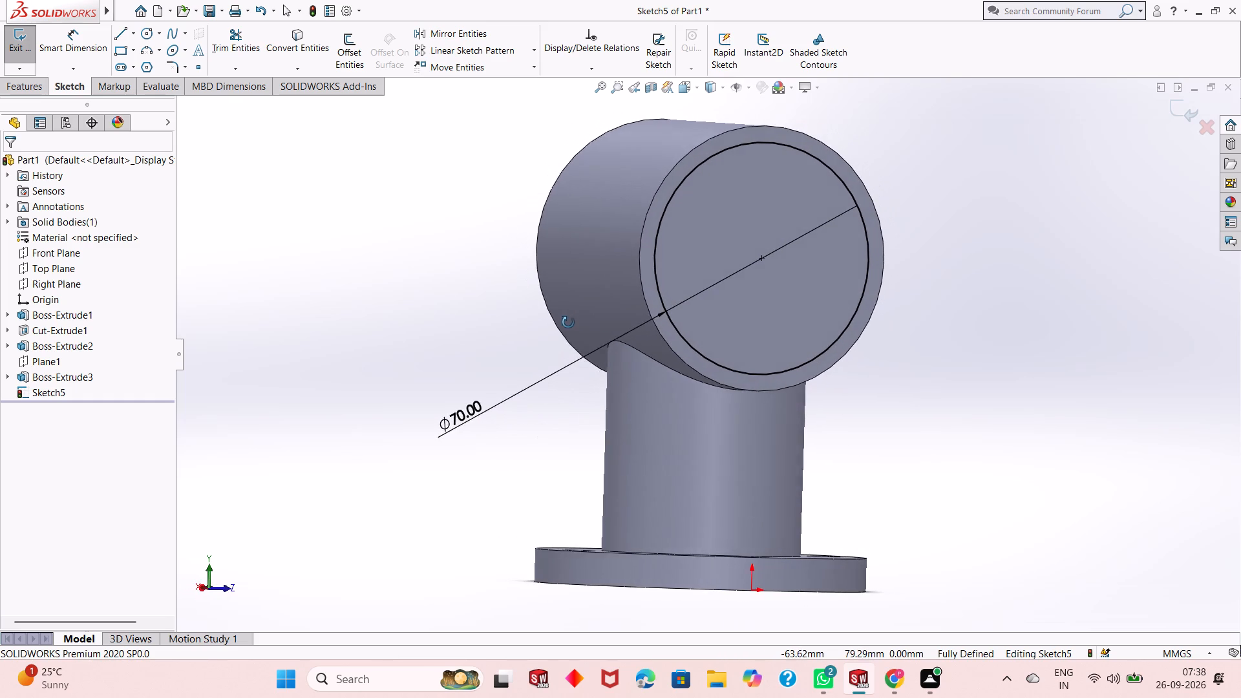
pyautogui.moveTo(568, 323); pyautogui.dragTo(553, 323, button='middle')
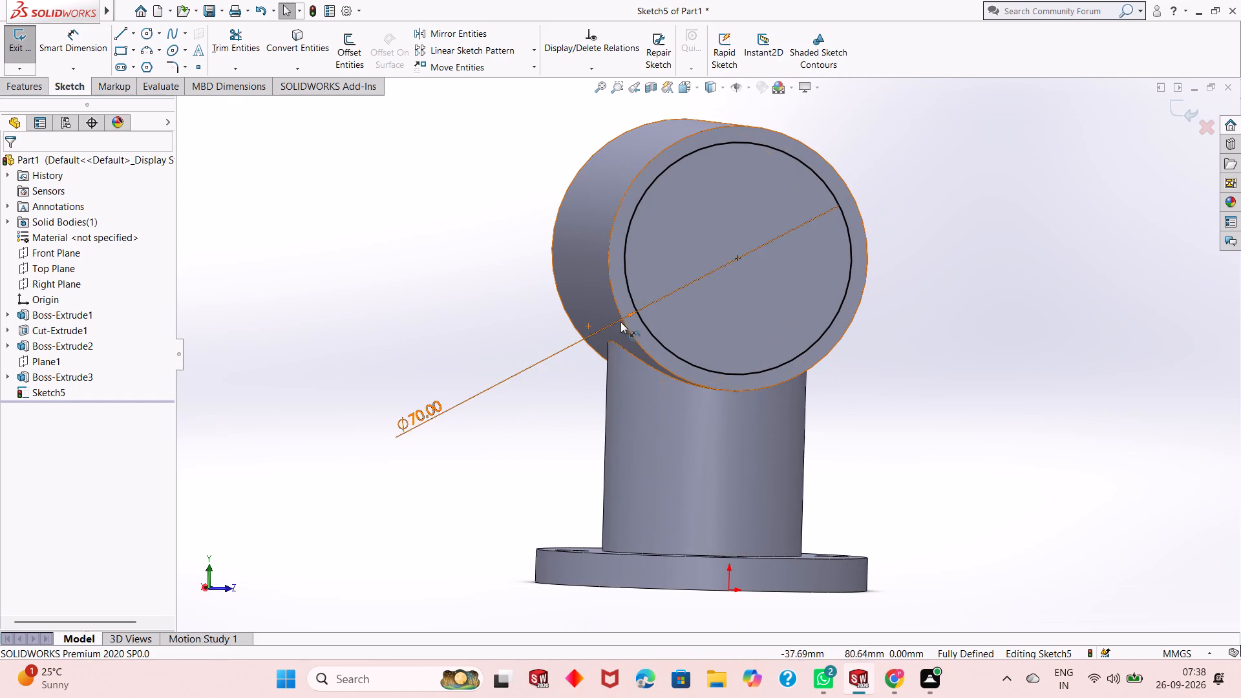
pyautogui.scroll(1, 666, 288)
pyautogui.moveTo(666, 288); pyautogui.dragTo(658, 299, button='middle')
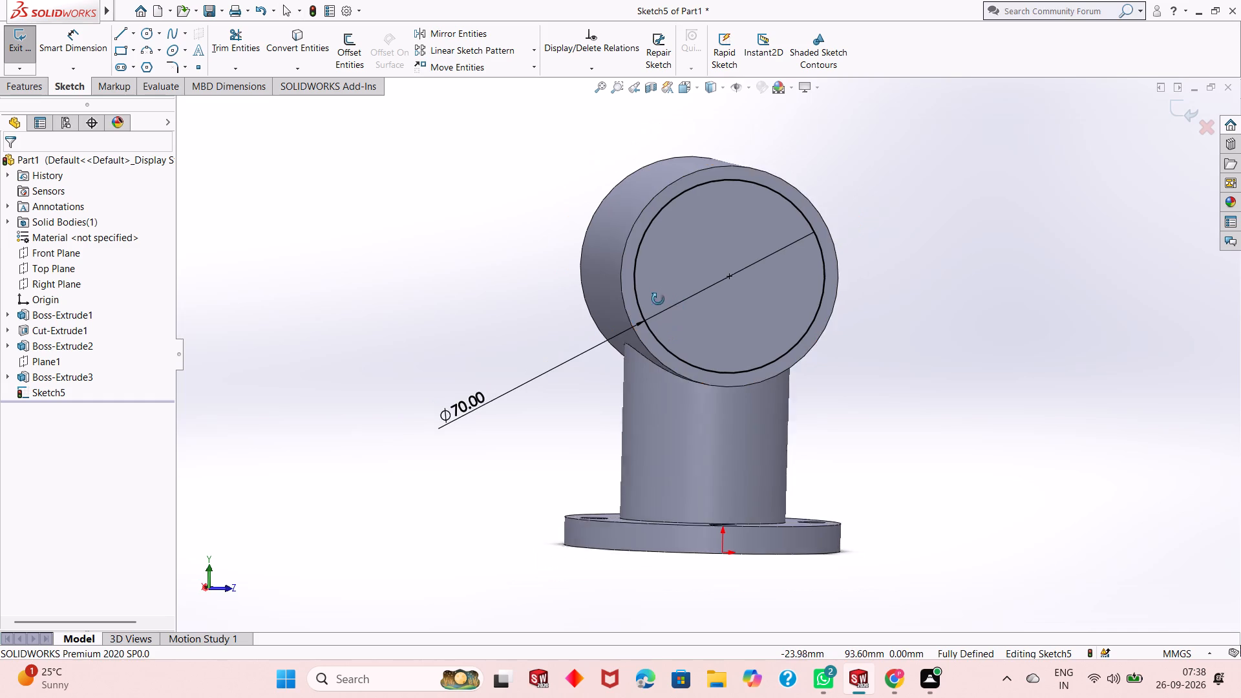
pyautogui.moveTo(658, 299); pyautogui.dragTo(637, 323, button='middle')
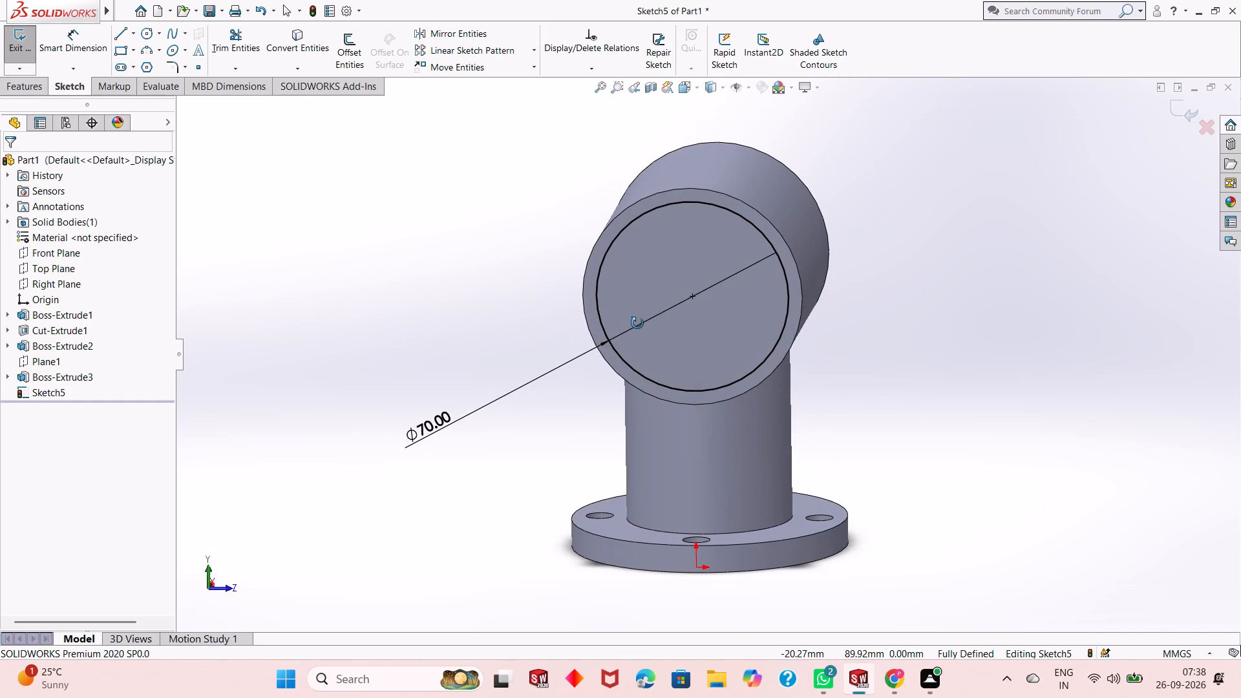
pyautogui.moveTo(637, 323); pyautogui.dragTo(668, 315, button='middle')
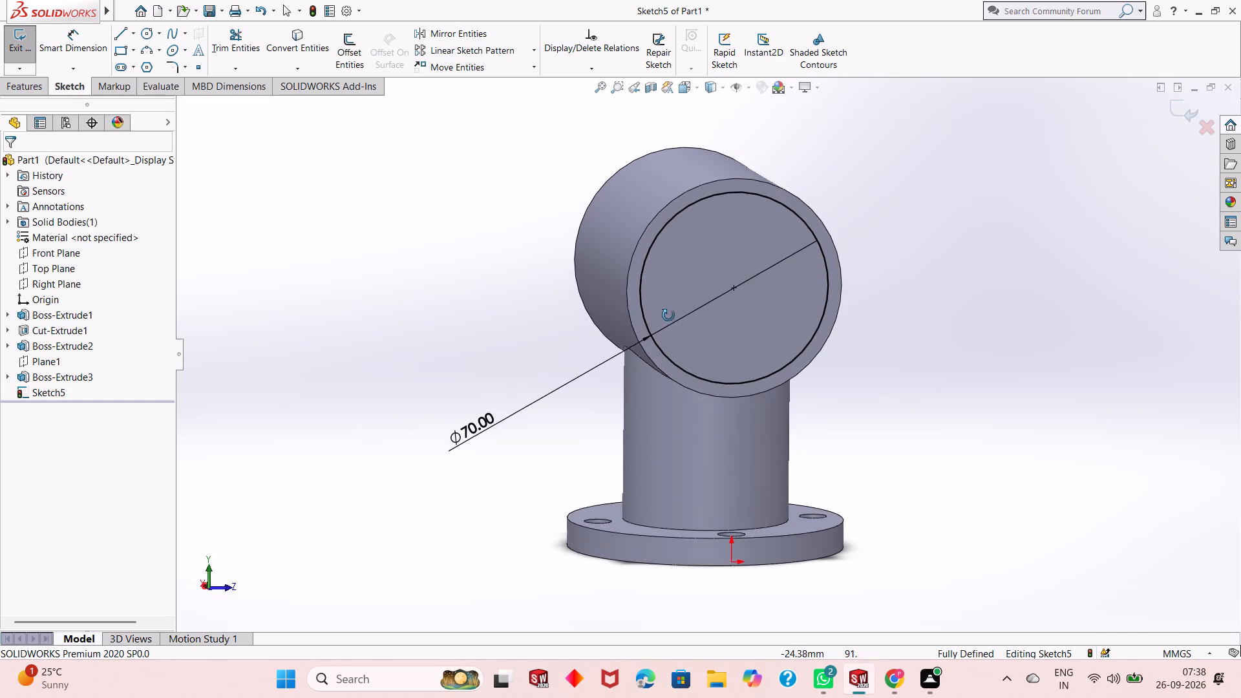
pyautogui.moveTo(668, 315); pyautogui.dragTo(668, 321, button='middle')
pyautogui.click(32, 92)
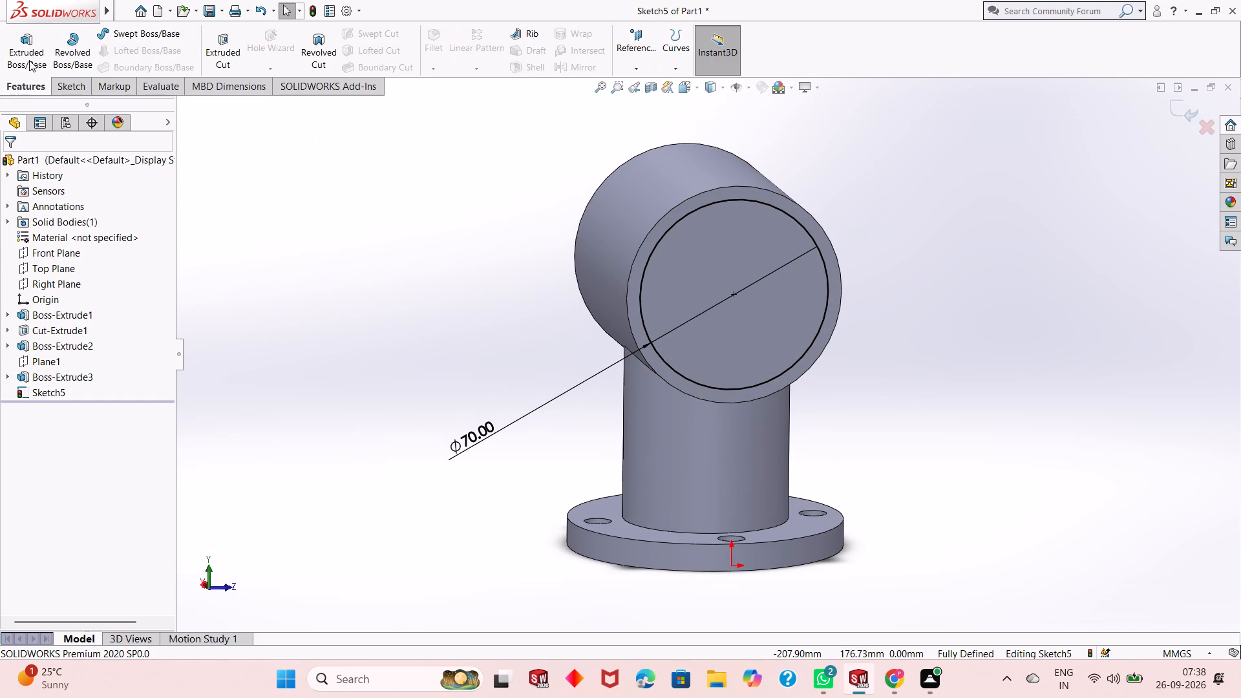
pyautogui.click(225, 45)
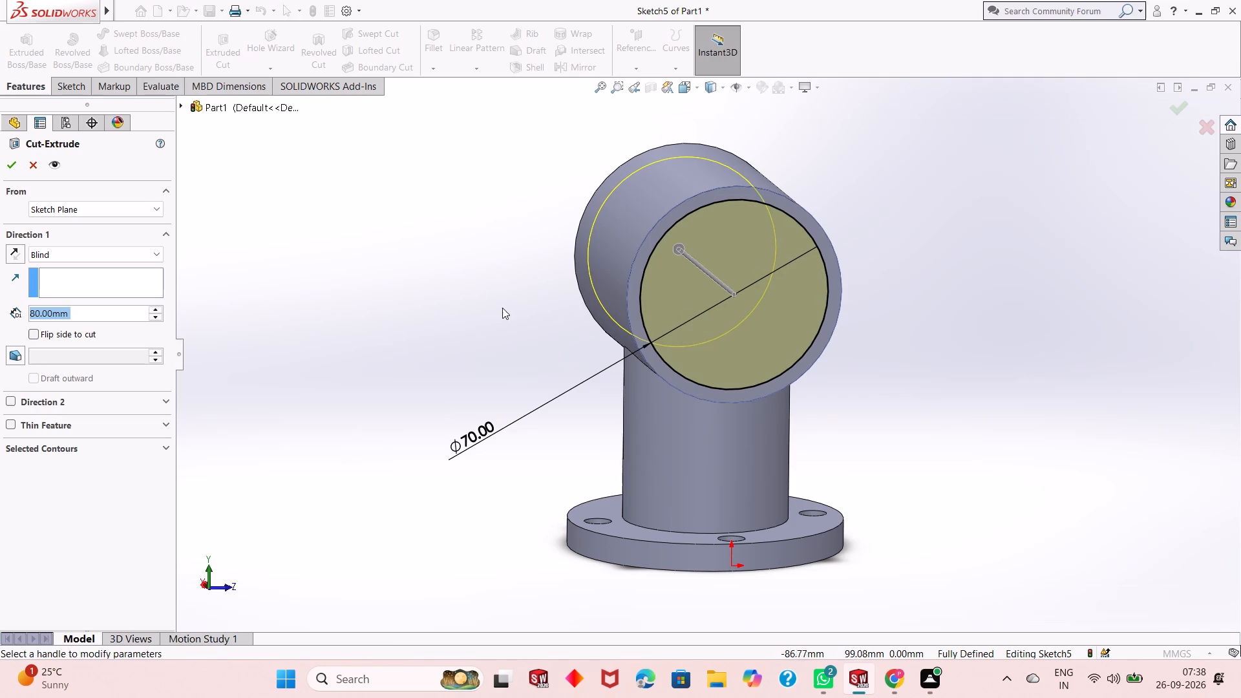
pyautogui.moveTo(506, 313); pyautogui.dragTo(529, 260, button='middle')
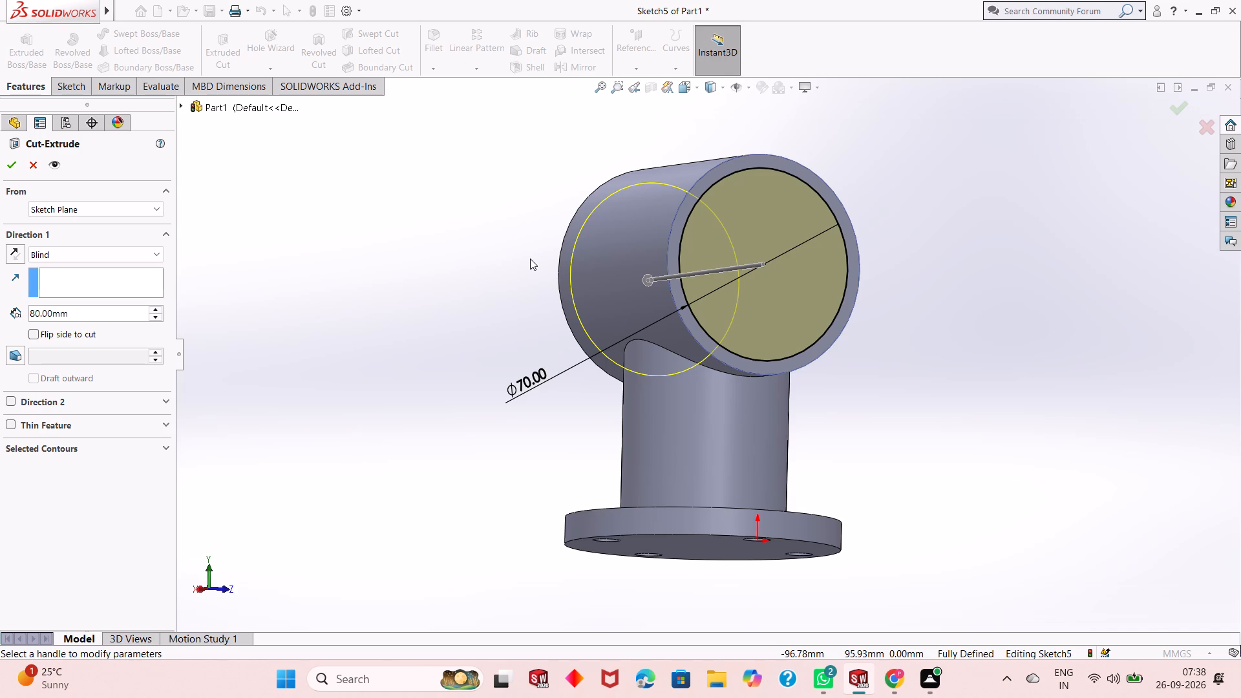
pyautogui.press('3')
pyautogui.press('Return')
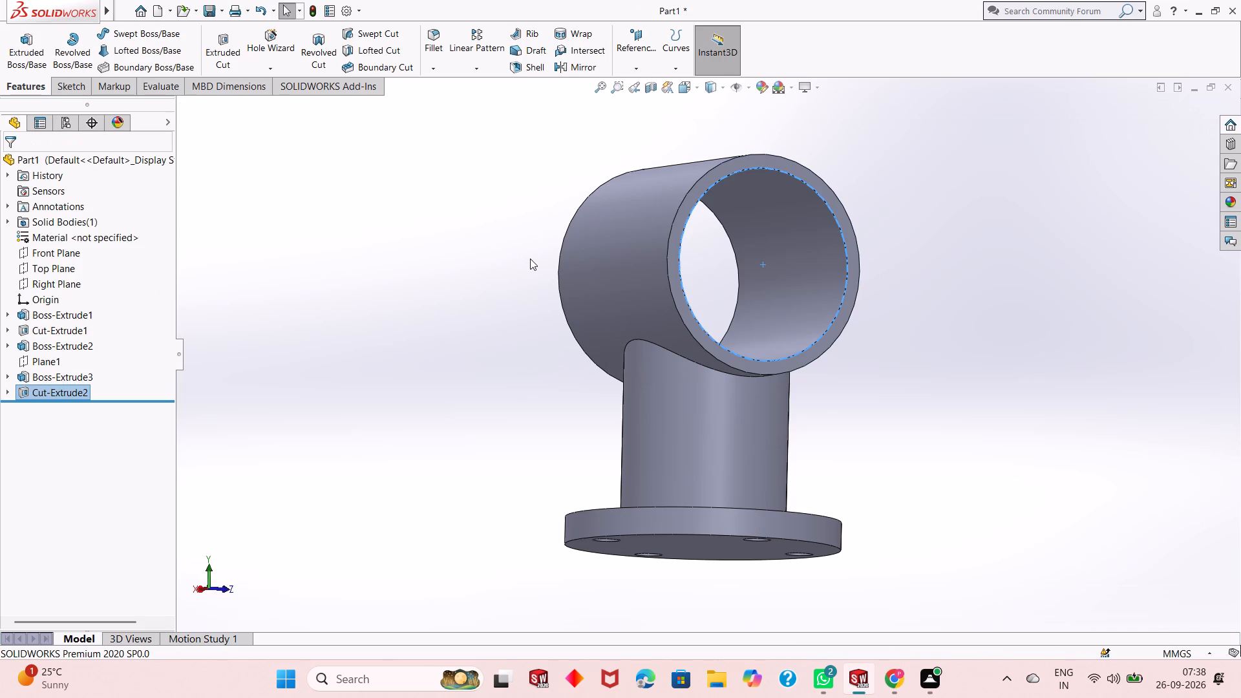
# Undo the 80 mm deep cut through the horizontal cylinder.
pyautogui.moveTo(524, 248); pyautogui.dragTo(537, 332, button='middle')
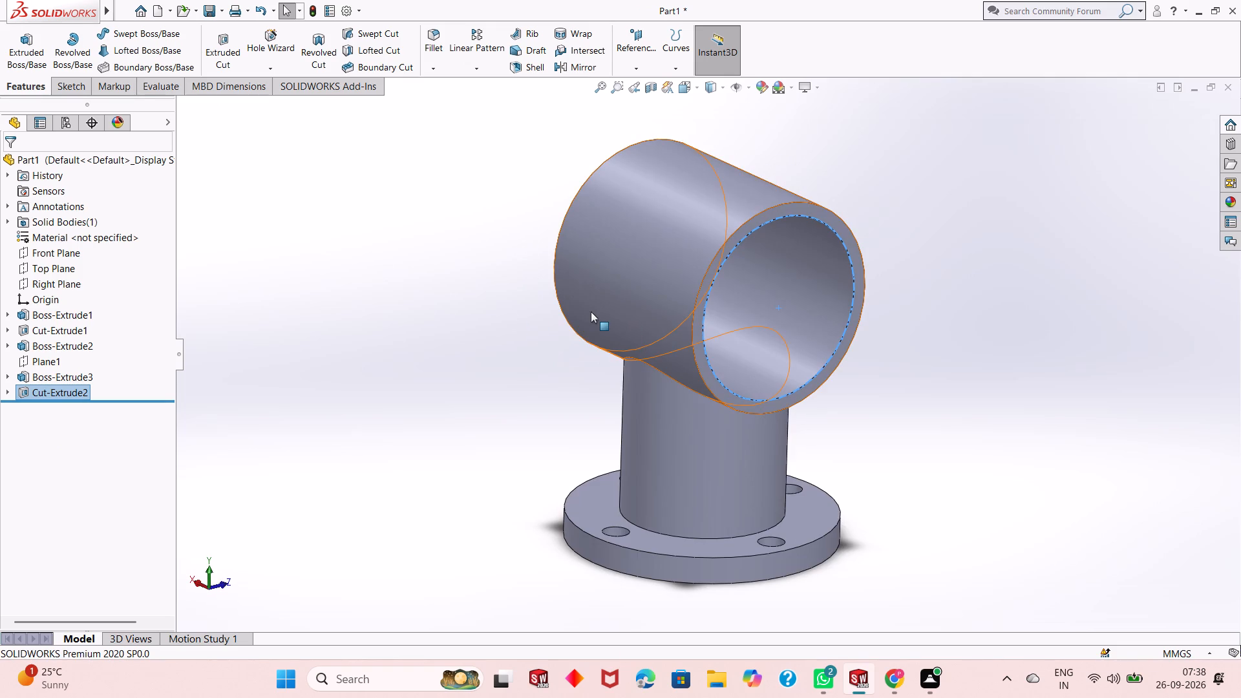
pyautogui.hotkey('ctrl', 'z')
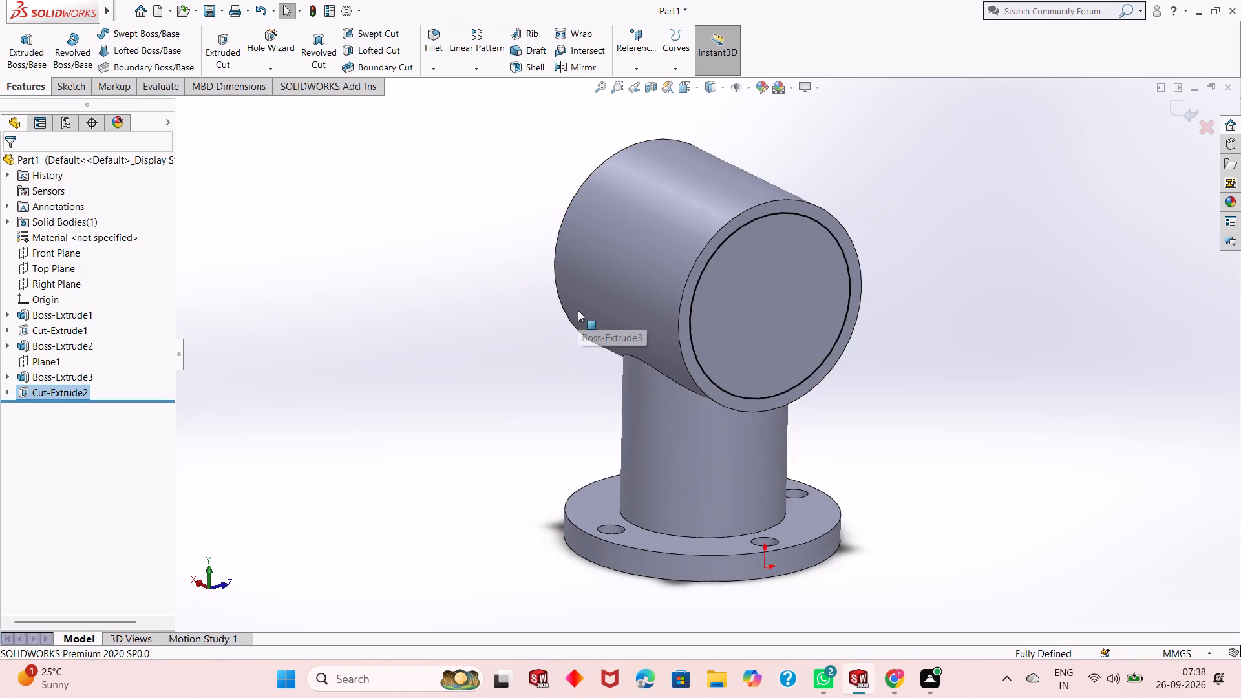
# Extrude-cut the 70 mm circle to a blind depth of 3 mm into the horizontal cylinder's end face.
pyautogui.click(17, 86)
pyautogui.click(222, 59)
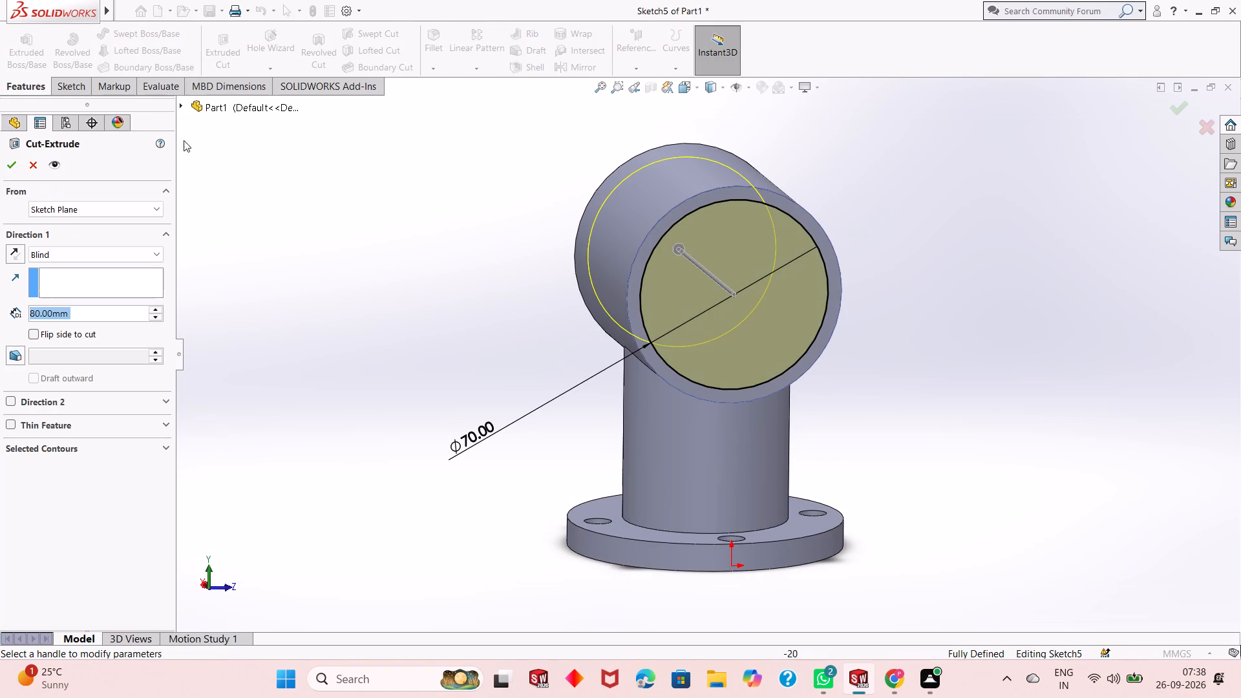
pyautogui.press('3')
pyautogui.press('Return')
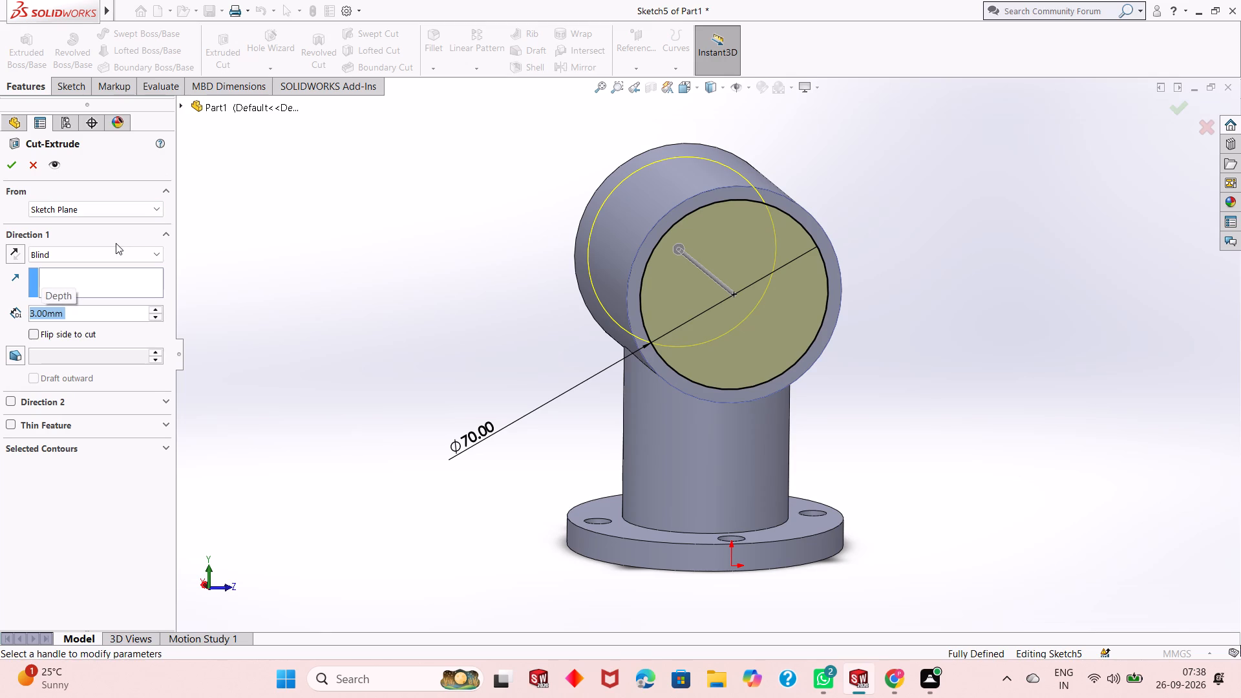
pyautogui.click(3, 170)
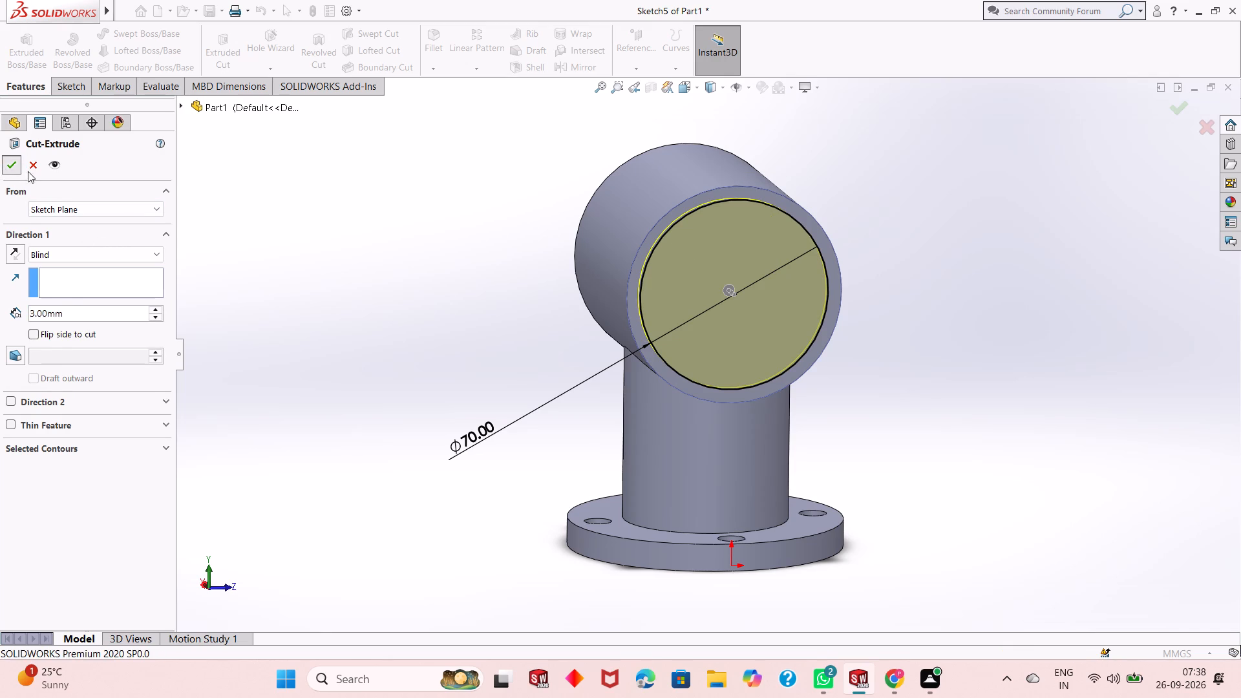
# Inspect the part's interior with a section view on the Front Plane, and close it without keeping the section.
pyautogui.moveTo(388, 306); pyautogui.dragTo(526, 259)
pyautogui.moveTo(502, 283); pyautogui.dragTo(511, 284)
pyautogui.moveTo(430, 315); pyautogui.dragTo(540, 343, button='middle')
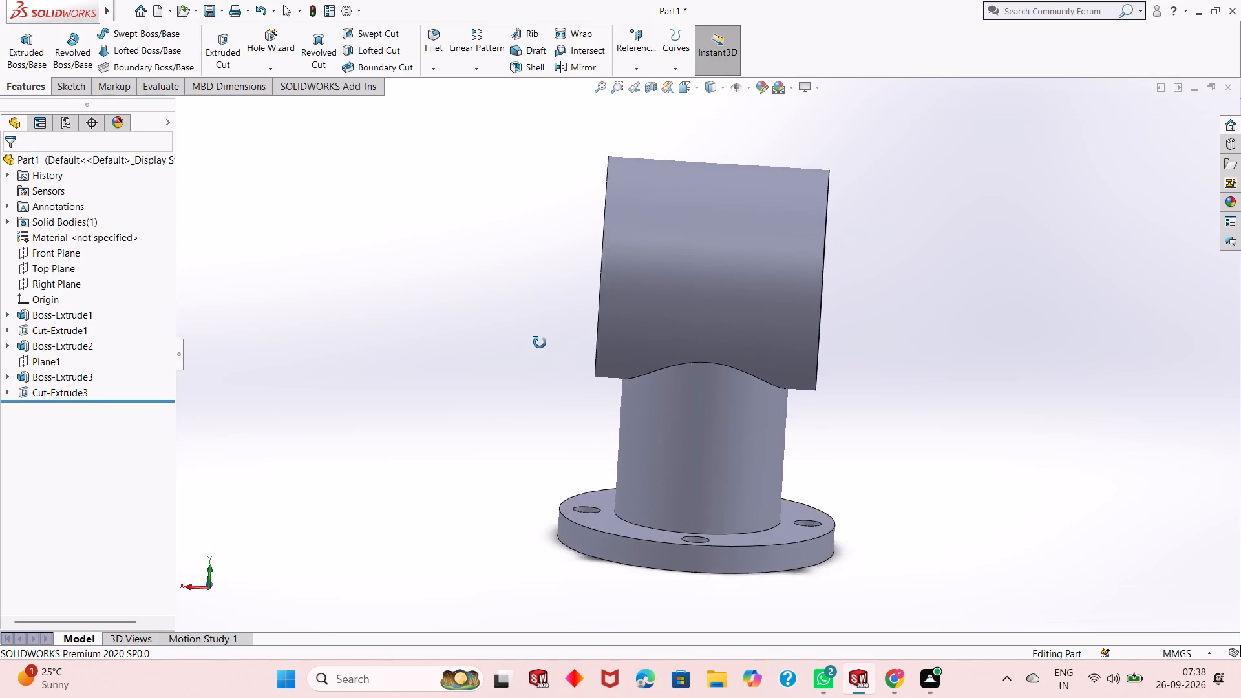
pyautogui.moveTo(540, 343); pyautogui.dragTo(532, 355, button='middle')
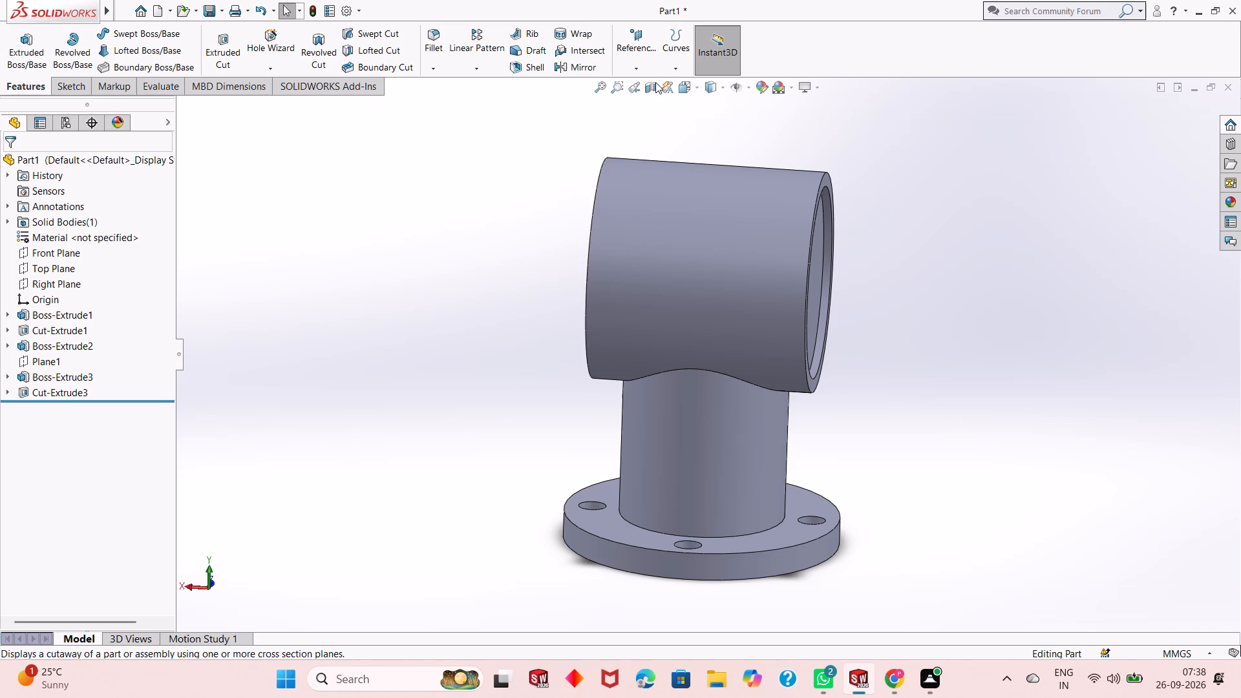
pyautogui.click(655, 82)
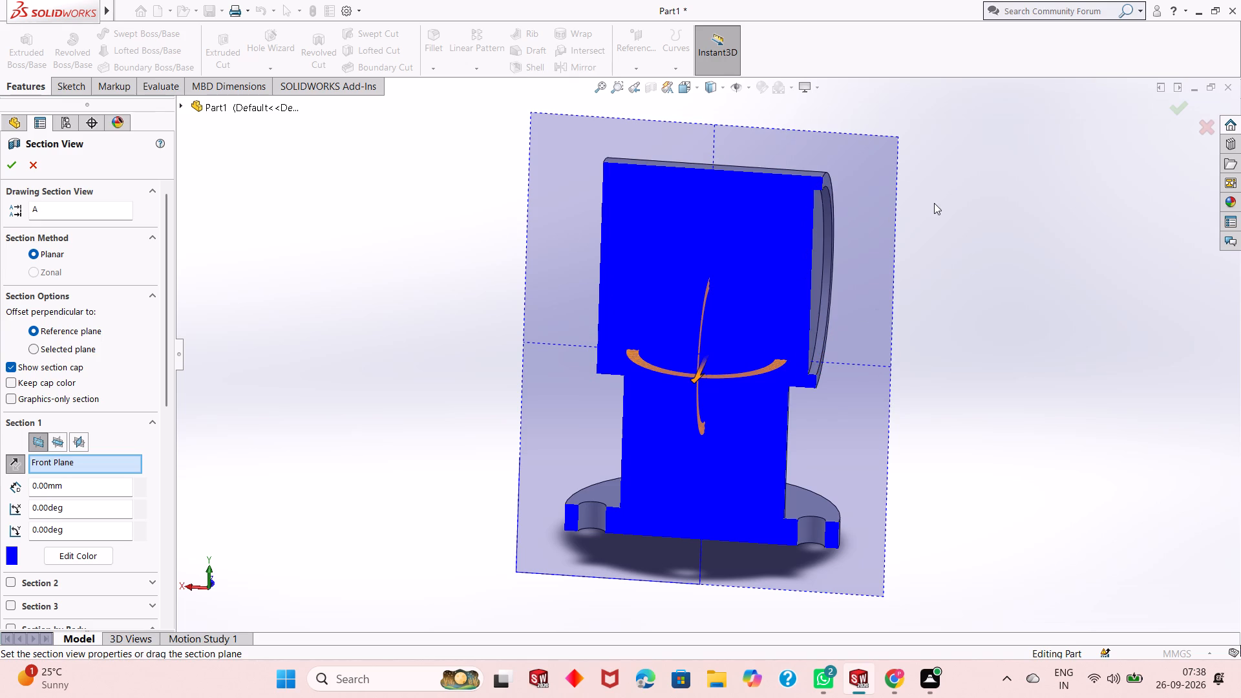
pyautogui.hotkey('ctrl', 'z')
pyautogui.press('Escape')
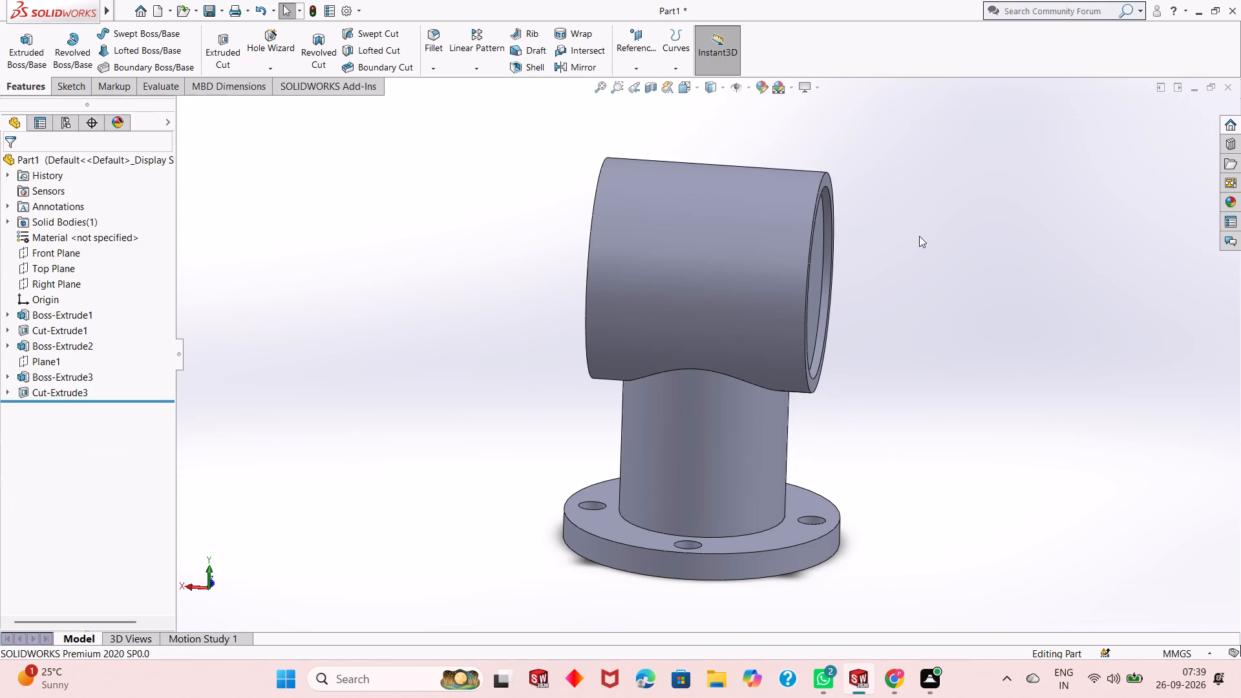
# Undo the 3 mm cut and the whole 70 mm circle sketch on the horizontal cylinder's end face.
pyautogui.hotkey('ctrl', 'z')
pyautogui.hotkey('ctrl', 'z')
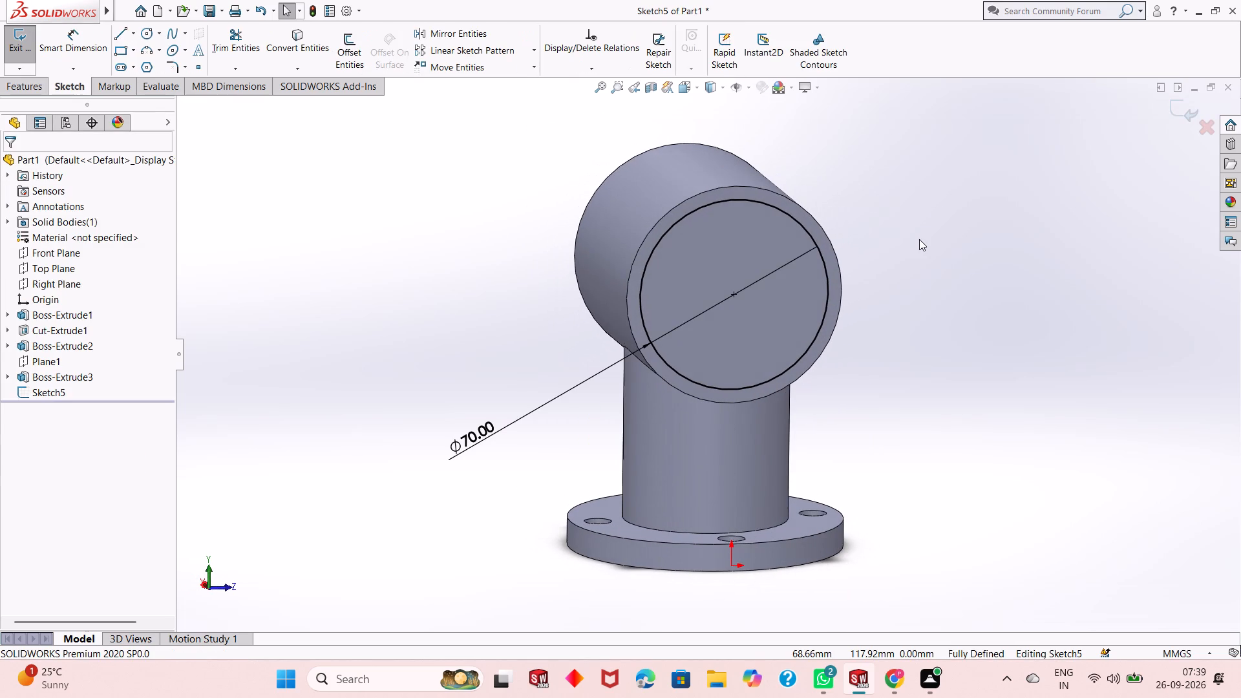
pyautogui.hotkey('ctrl', 'z')
pyautogui.hotkey('ctrl', 'z')
pyautogui.hotkey('ctrl', 'z')
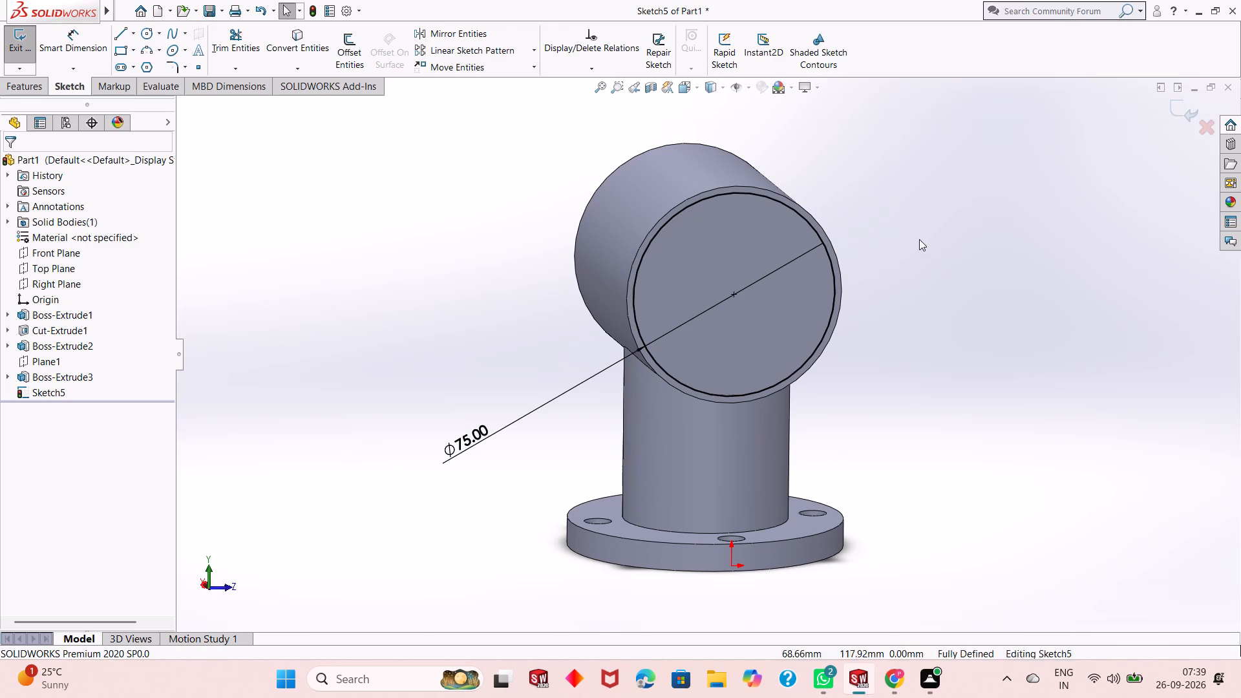
pyautogui.hotkey('ctrl', 'z')
pyautogui.hotkey('ctrl', 'z')
pyautogui.hotkey('ctrl', 'z')
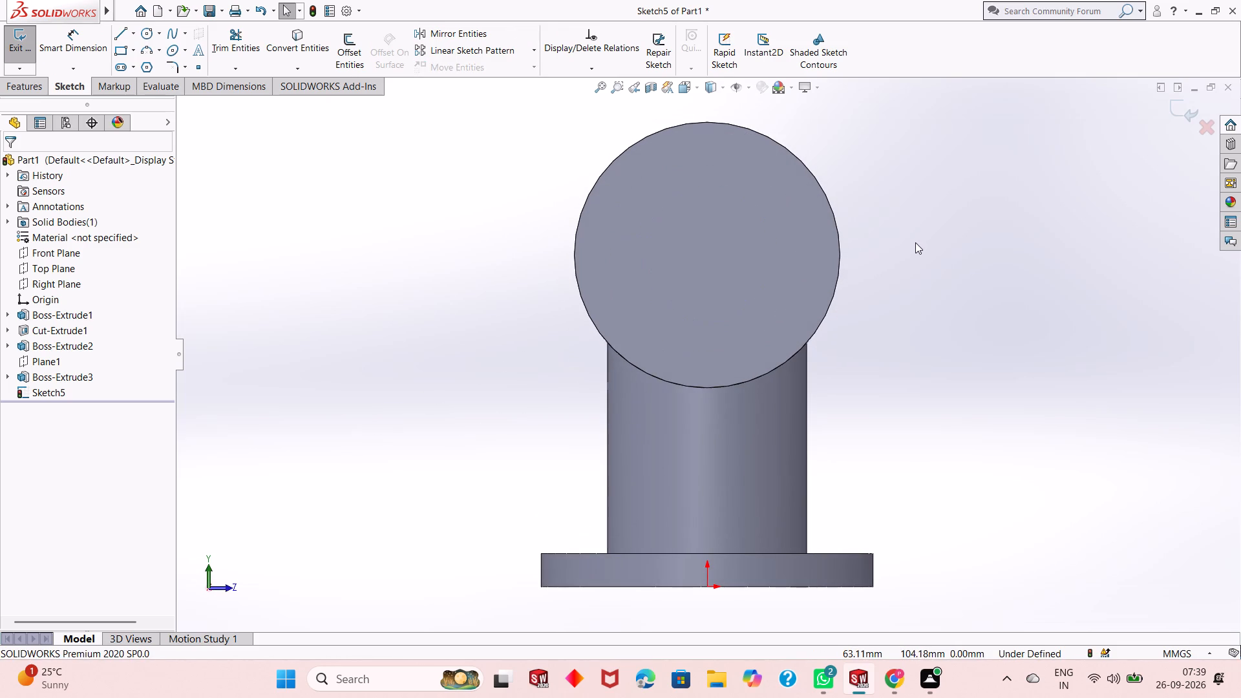
pyautogui.hotkey('ctrl', 'z')
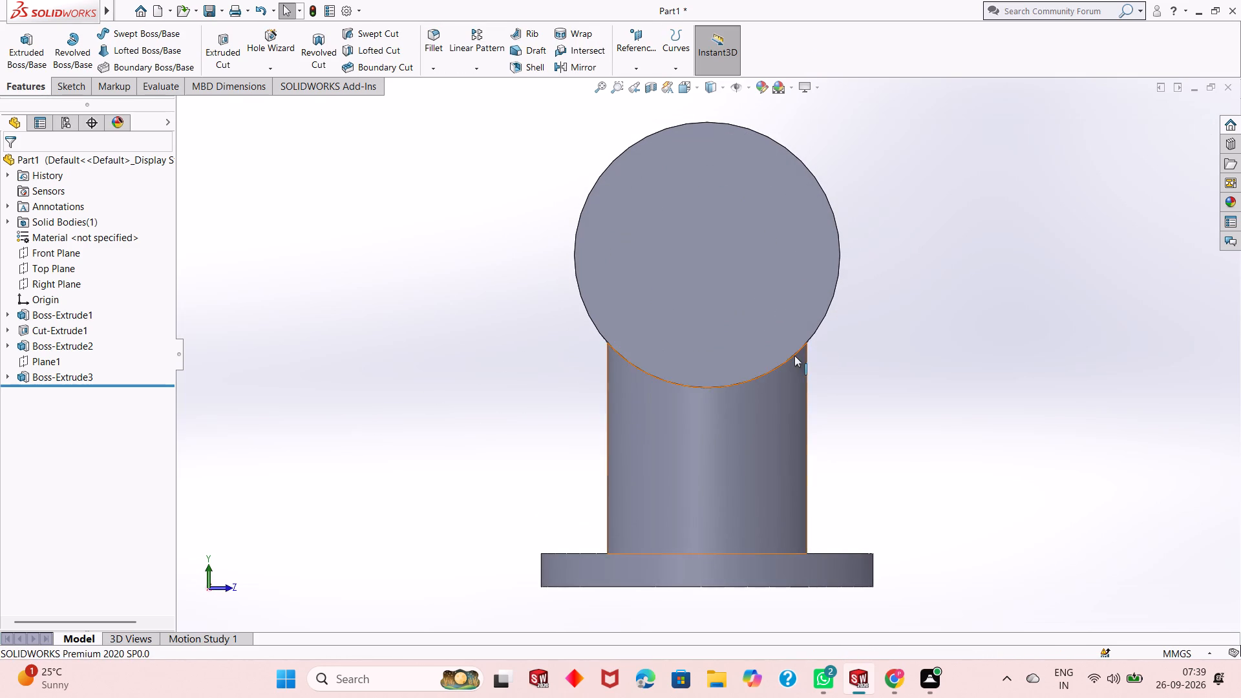
# Switch the model's display style to Hidden Lines Visible and leave nothing selected.
pyautogui.moveTo(794, 357); pyautogui.dragTo(900, 377, button='middle')
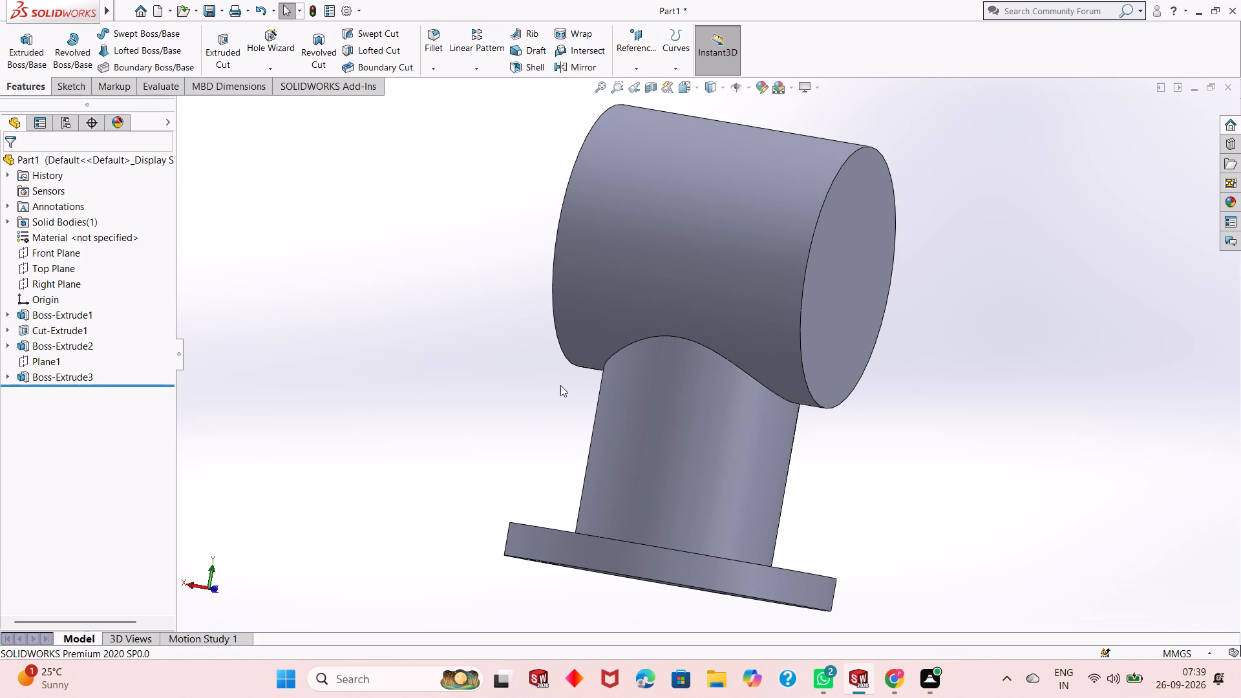
pyautogui.click(520, 378)
pyautogui.click(719, 89)
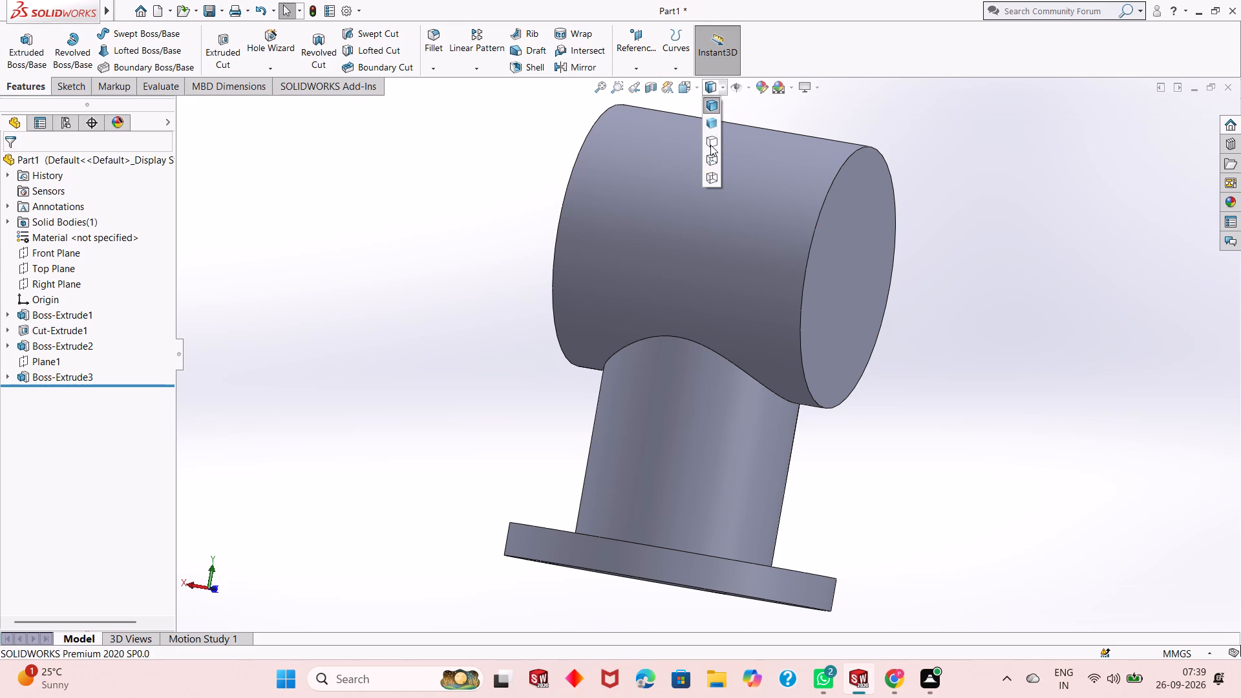
pyautogui.click(709, 159)
pyautogui.moveTo(720, 214); pyautogui.dragTo(758, 172, button='middle')
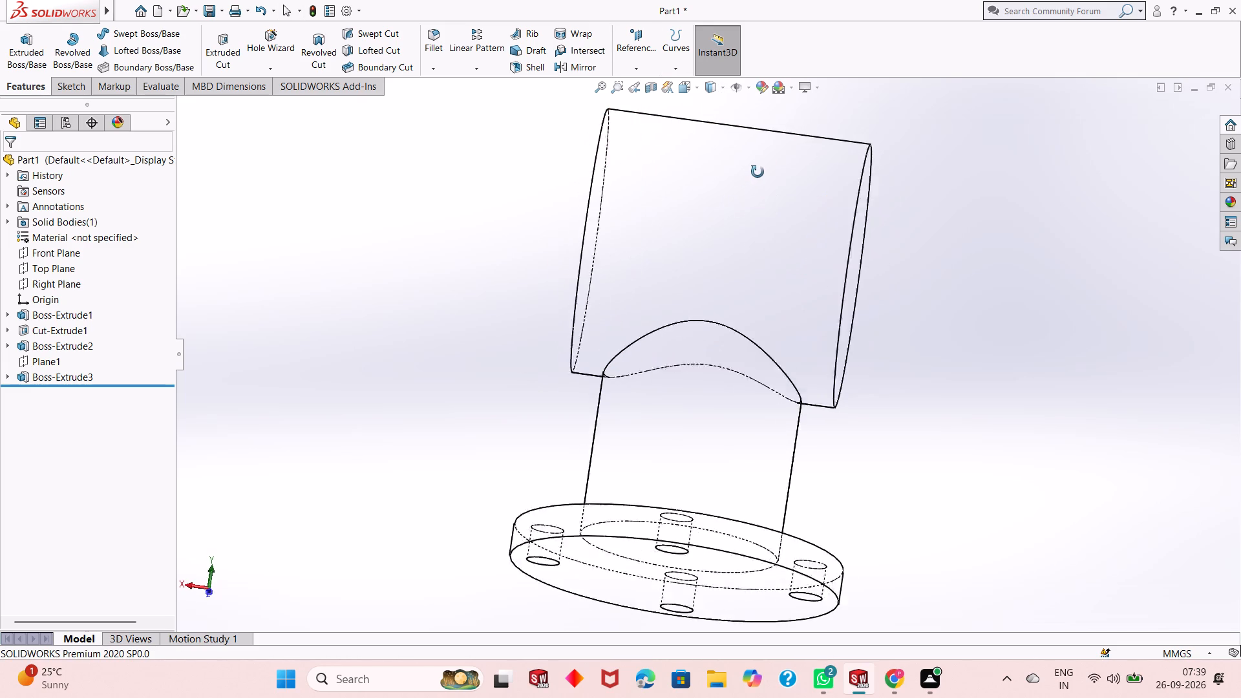
pyautogui.moveTo(758, 172); pyautogui.dragTo(730, 287, button='middle')
pyautogui.scroll(-1, 767, 171)
pyautogui.moveTo(730, 287); pyautogui.dragTo(694, 255, button='middle')
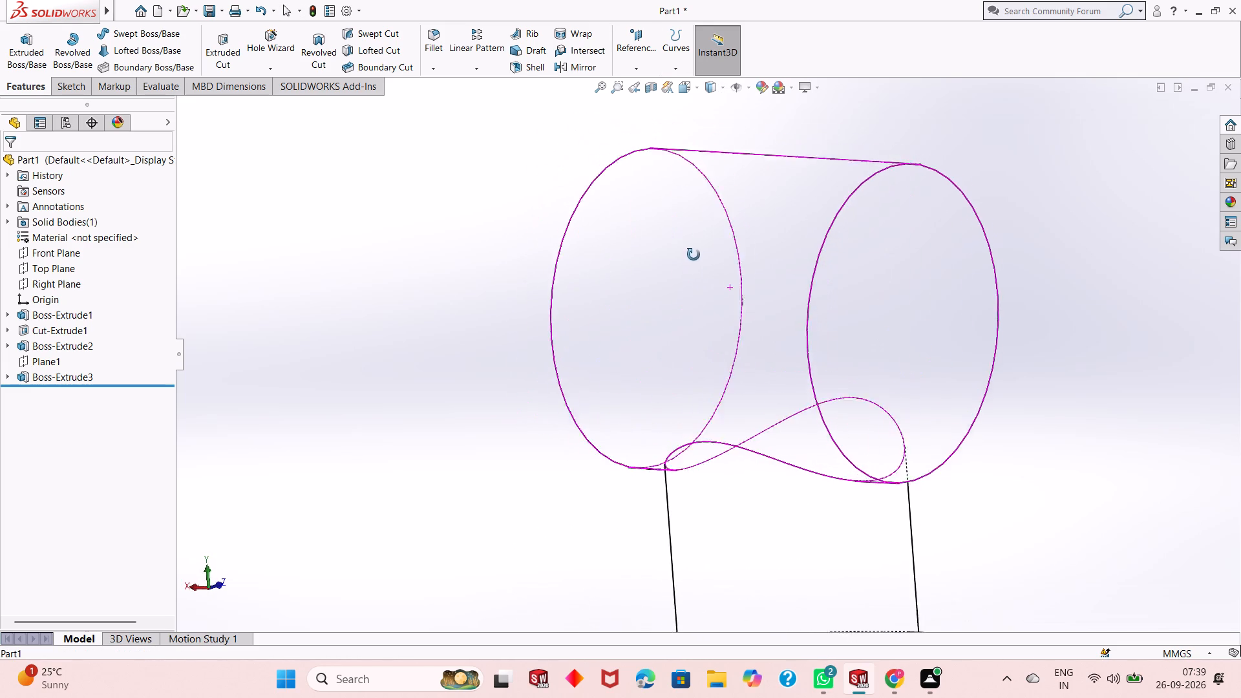
pyautogui.moveTo(694, 255); pyautogui.dragTo(745, 259, button='middle')
pyautogui.click(746, 259)
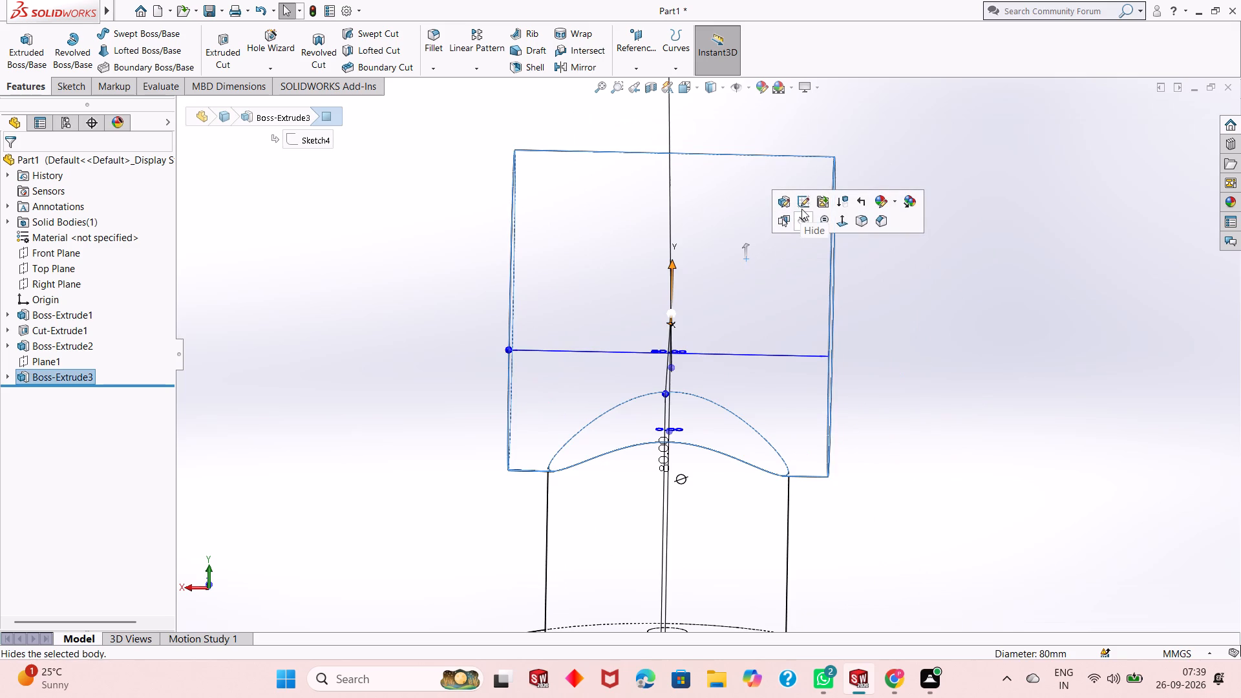
pyautogui.press('Escape')
pyautogui.press('Escape')
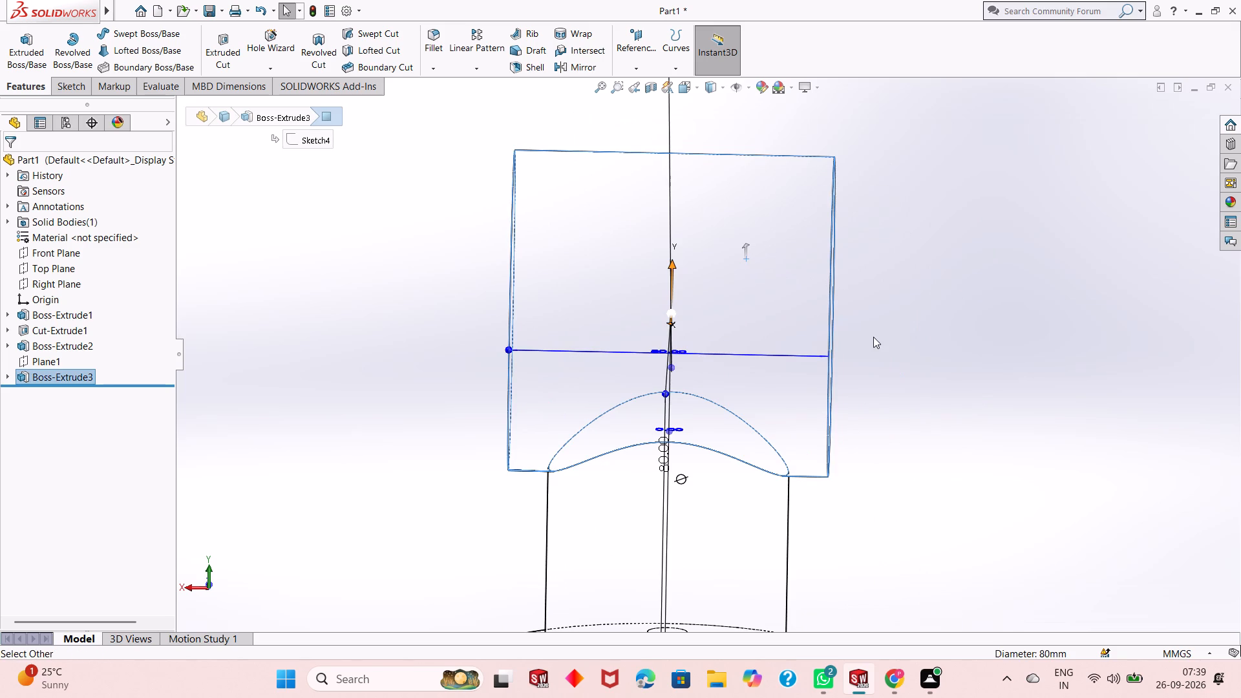
# Start a line sketch on the Front Plane and draw a 10 mm vertical line down from the horizontal cylinder's upper corner.
pyautogui.click(75, 87)
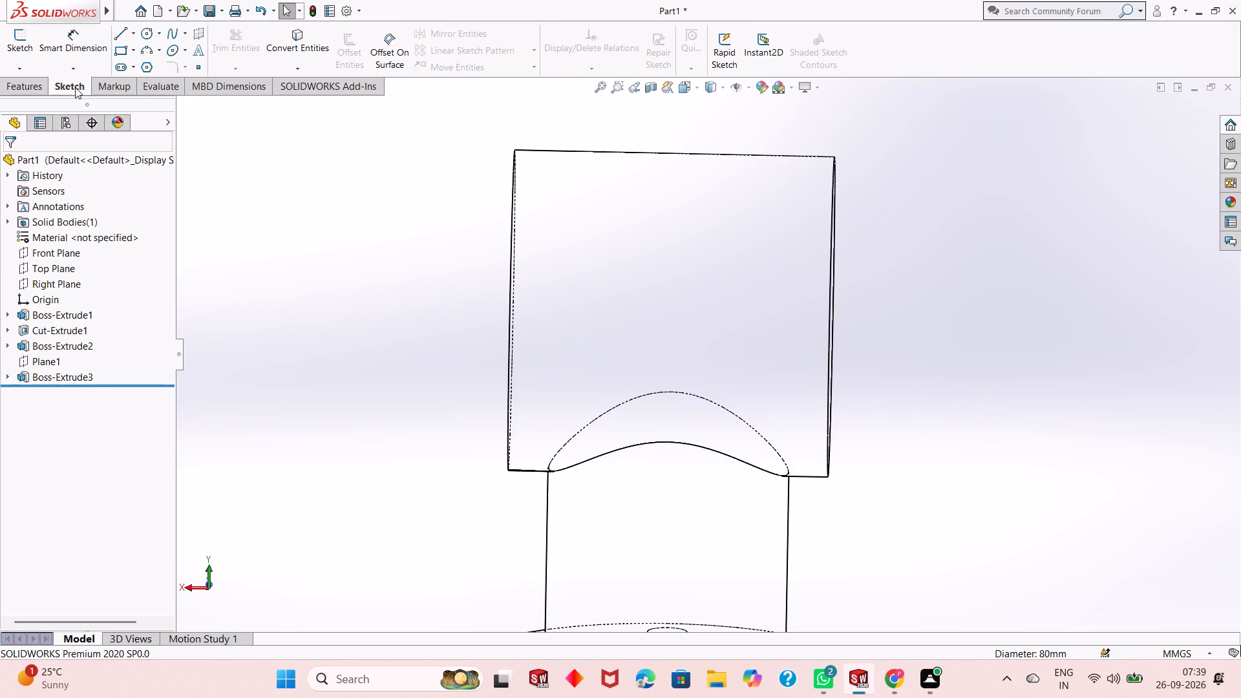
pyautogui.click(116, 37)
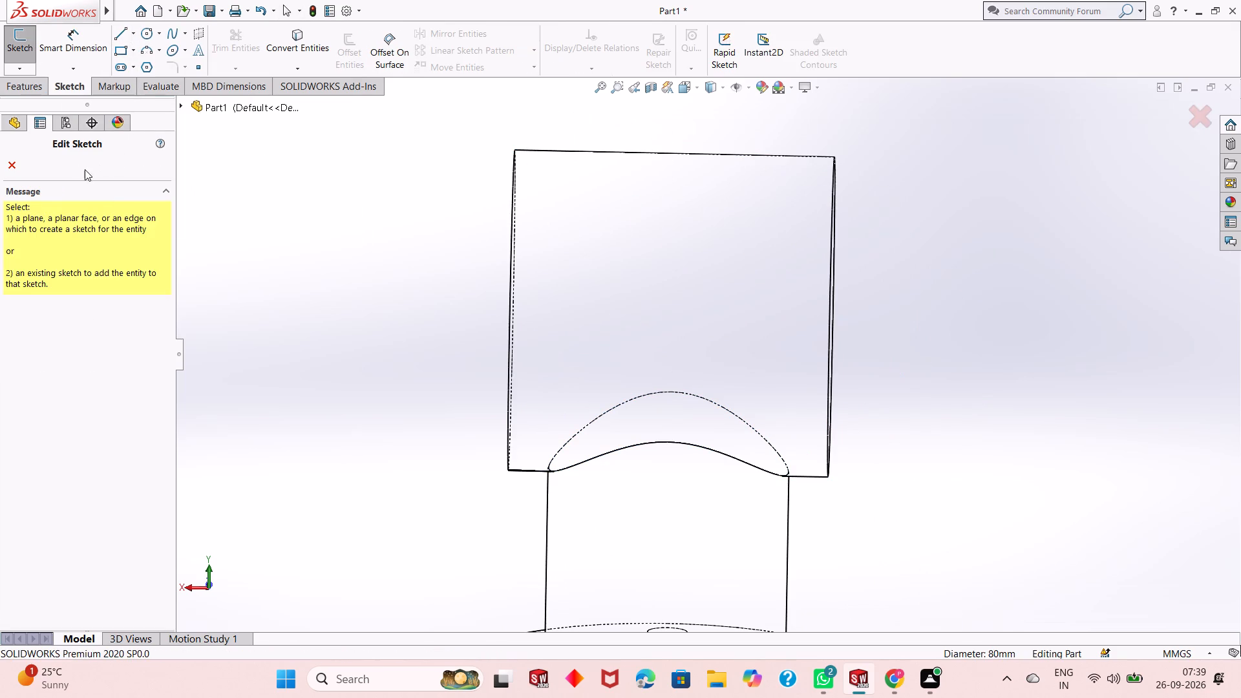
pyautogui.click(224, 105)
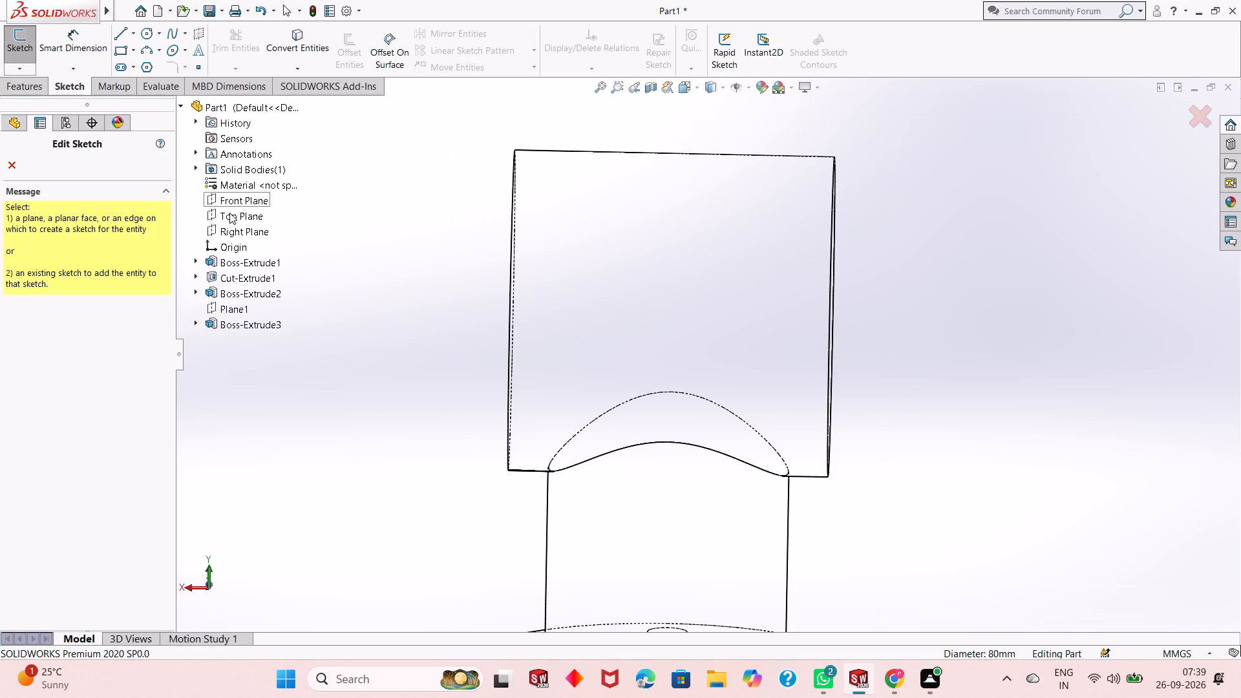
pyautogui.click(239, 205)
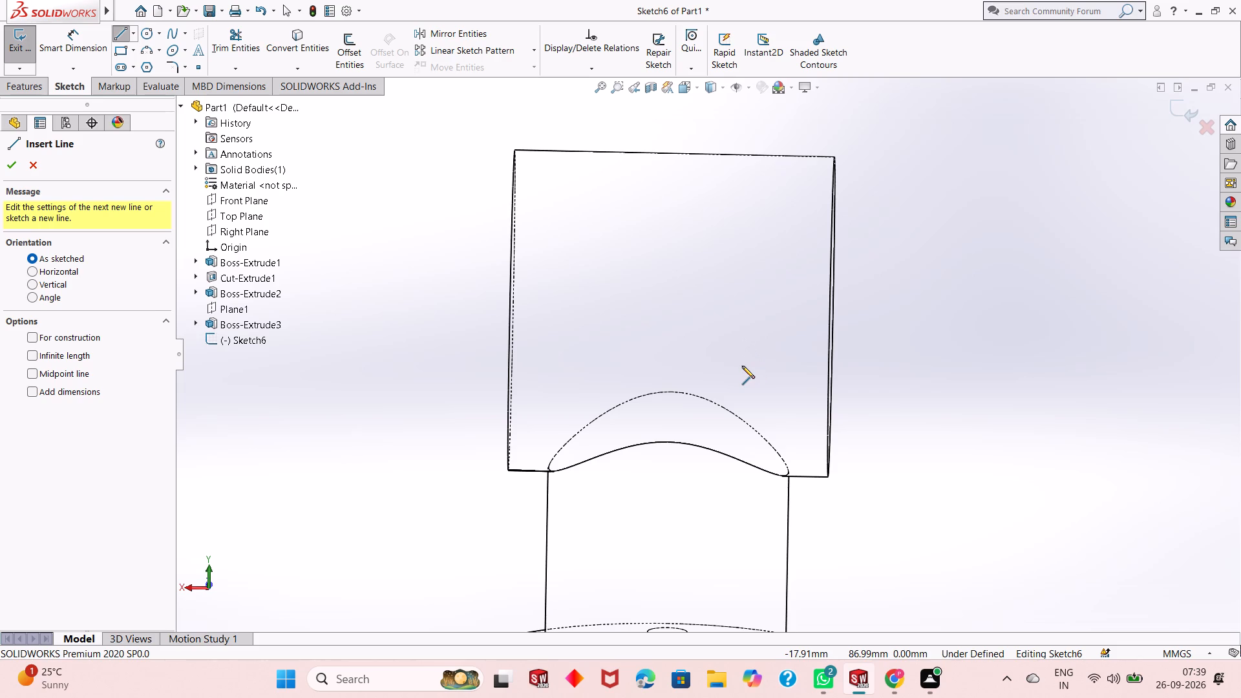
pyautogui.click(834, 156)
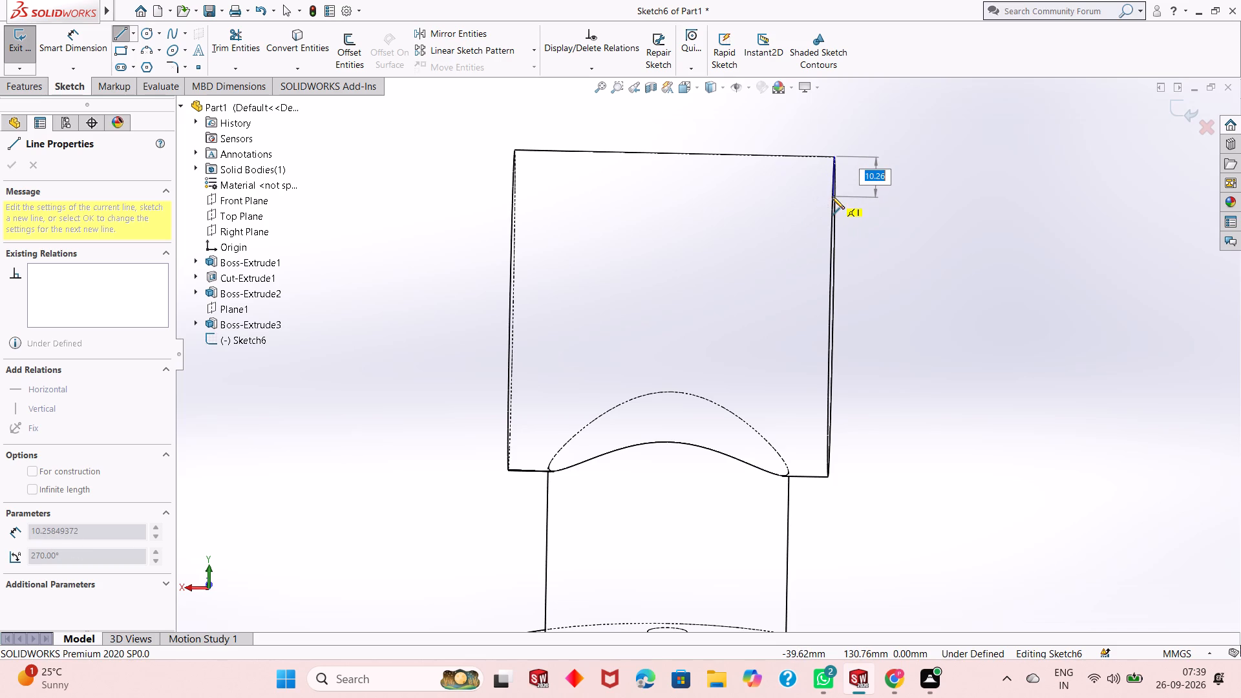
pyautogui.write('10')
pyautogui.press('Return')
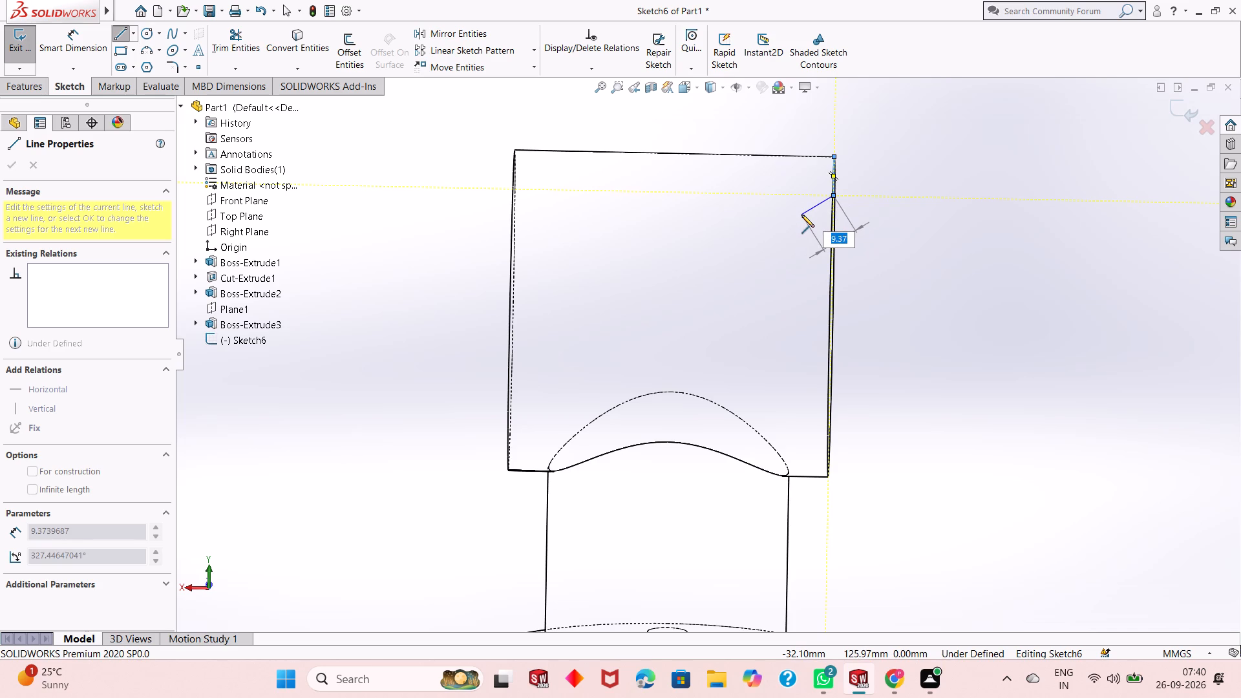
pyautogui.press('Escape')
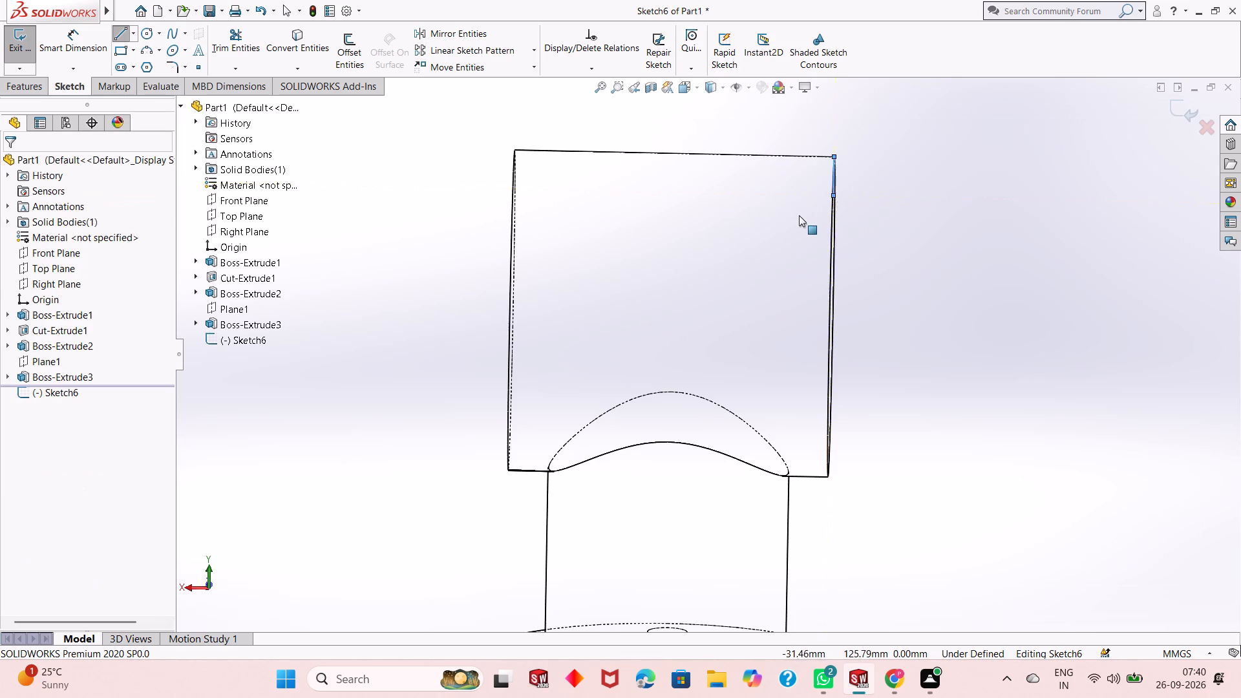
# Draw a 10 mm vertical line up from the horizontal cylinder's lower corner, on the same side as the first line.
pyautogui.click(124, 32)
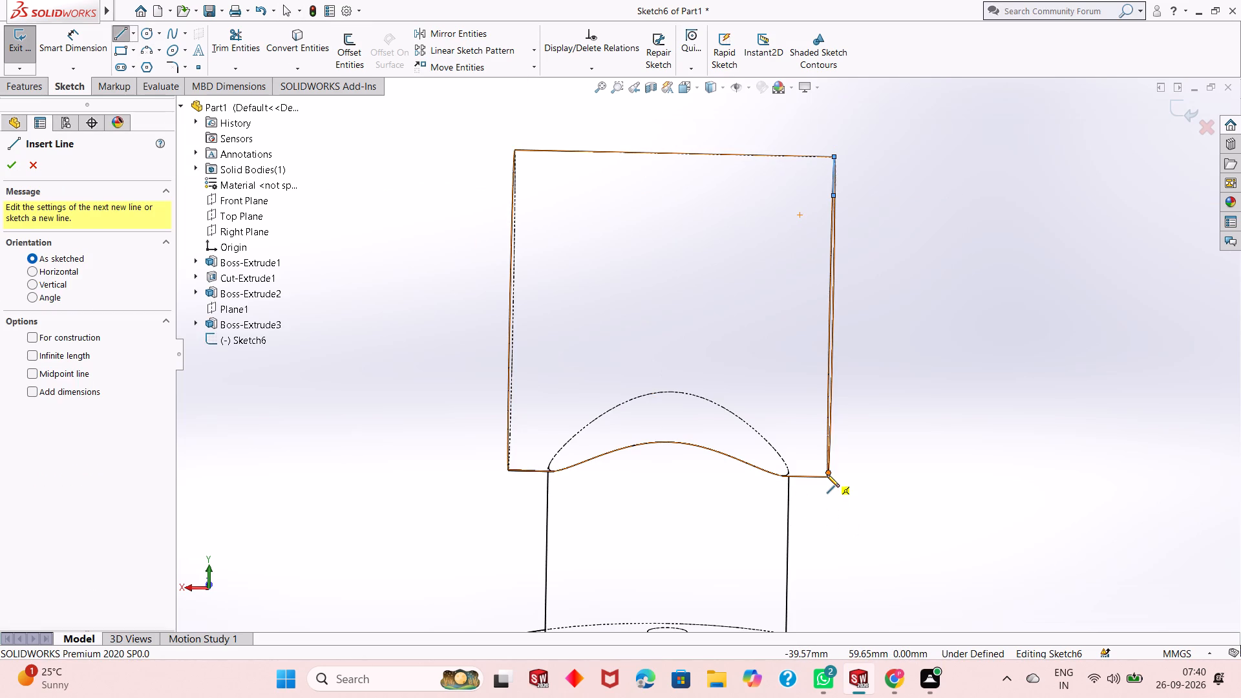
pyautogui.click(827, 474)
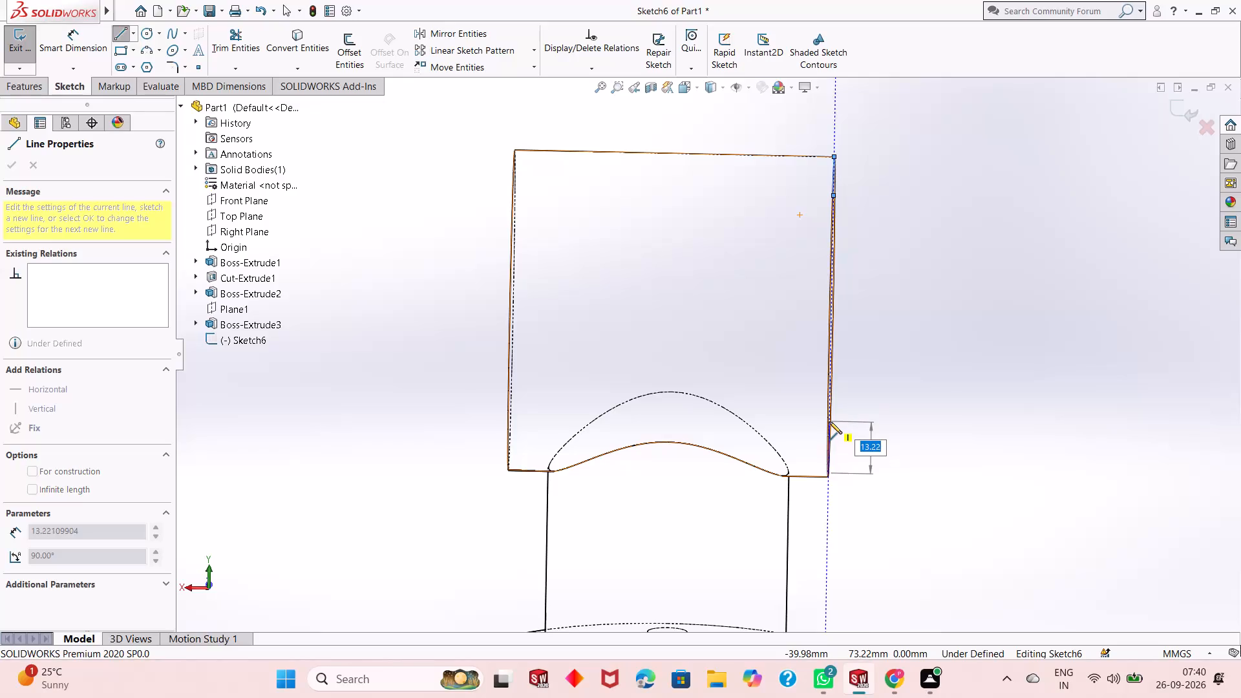
pyautogui.write('10')
pyautogui.press('Return')
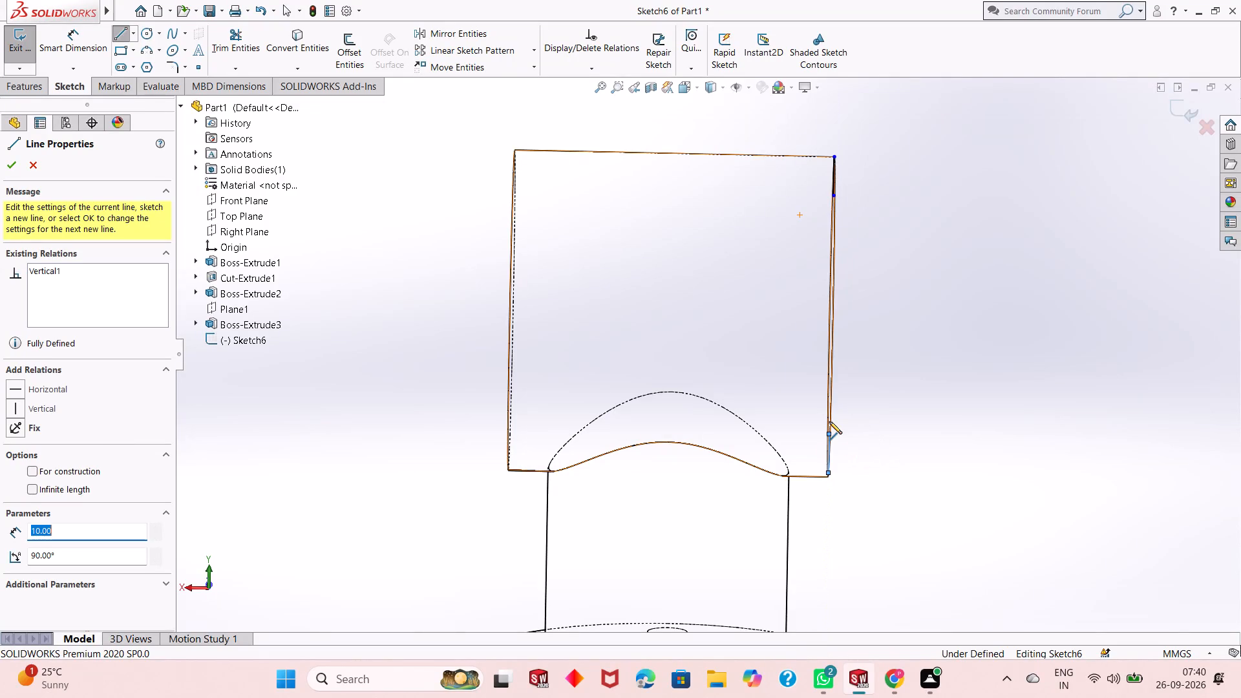
pyautogui.press('Escape')
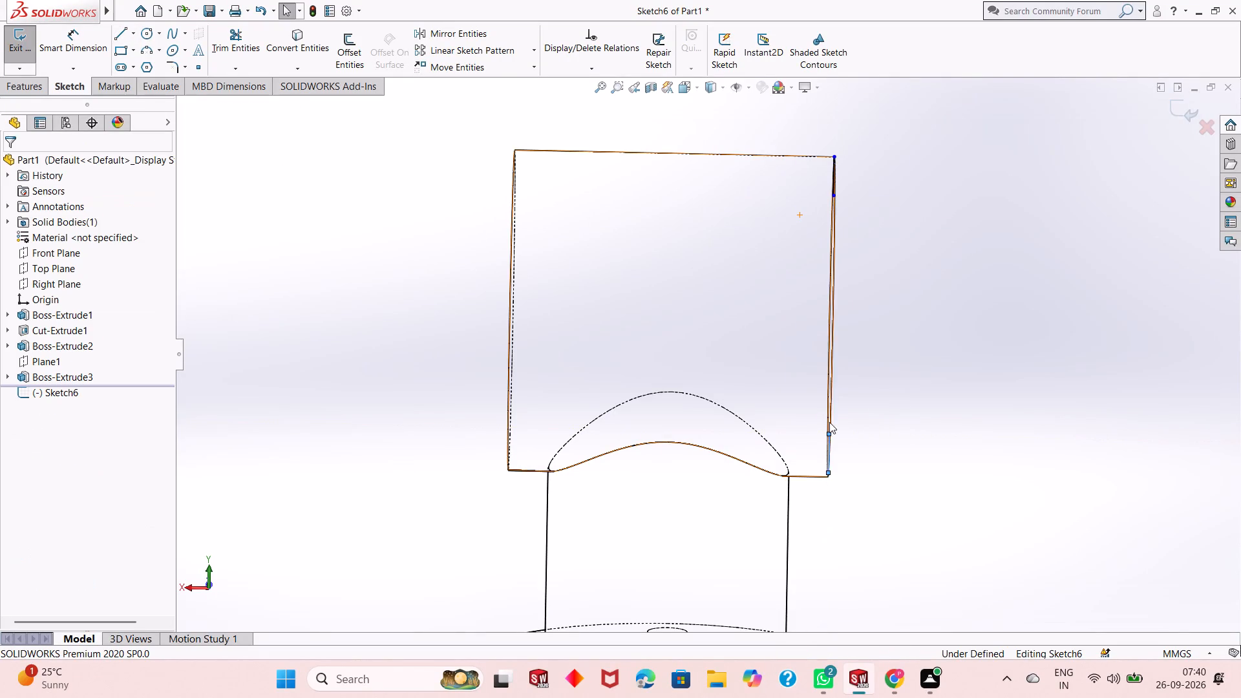
# Draw a vertical midpoint line about 58 mm long inside the cylinder outline, inward of the two short lines.
pyautogui.click(132, 27)
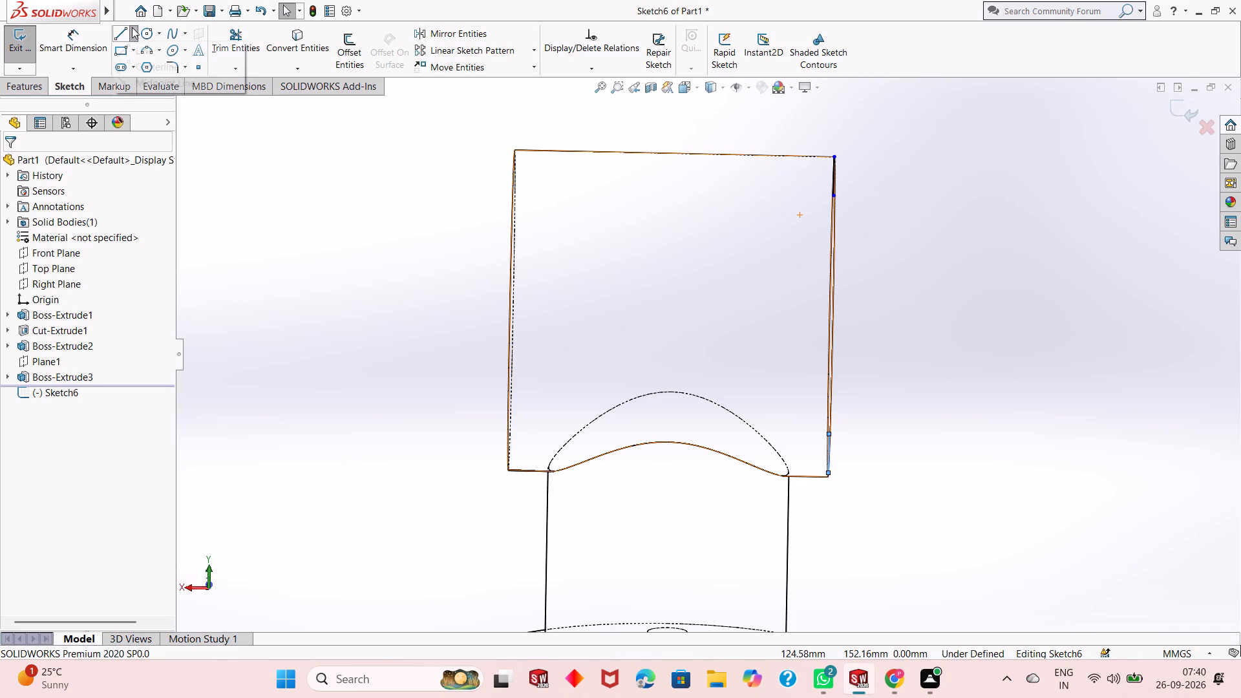
pyautogui.click(158, 79)
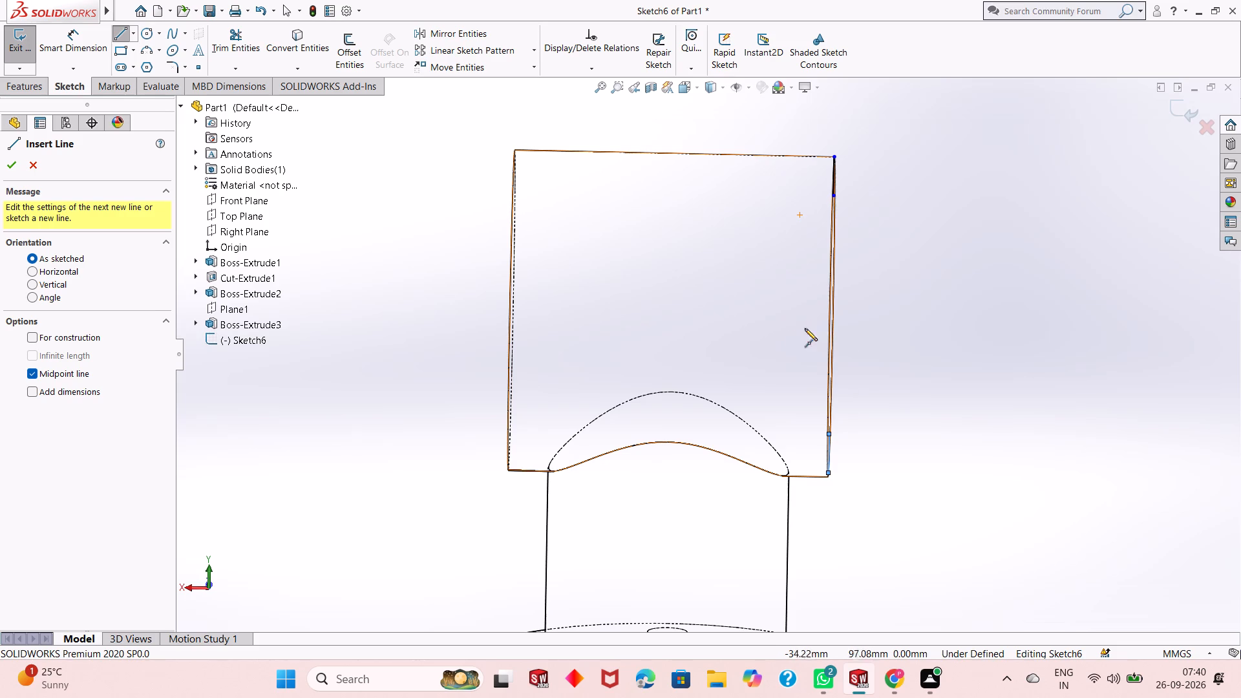
pyautogui.click(752, 308)
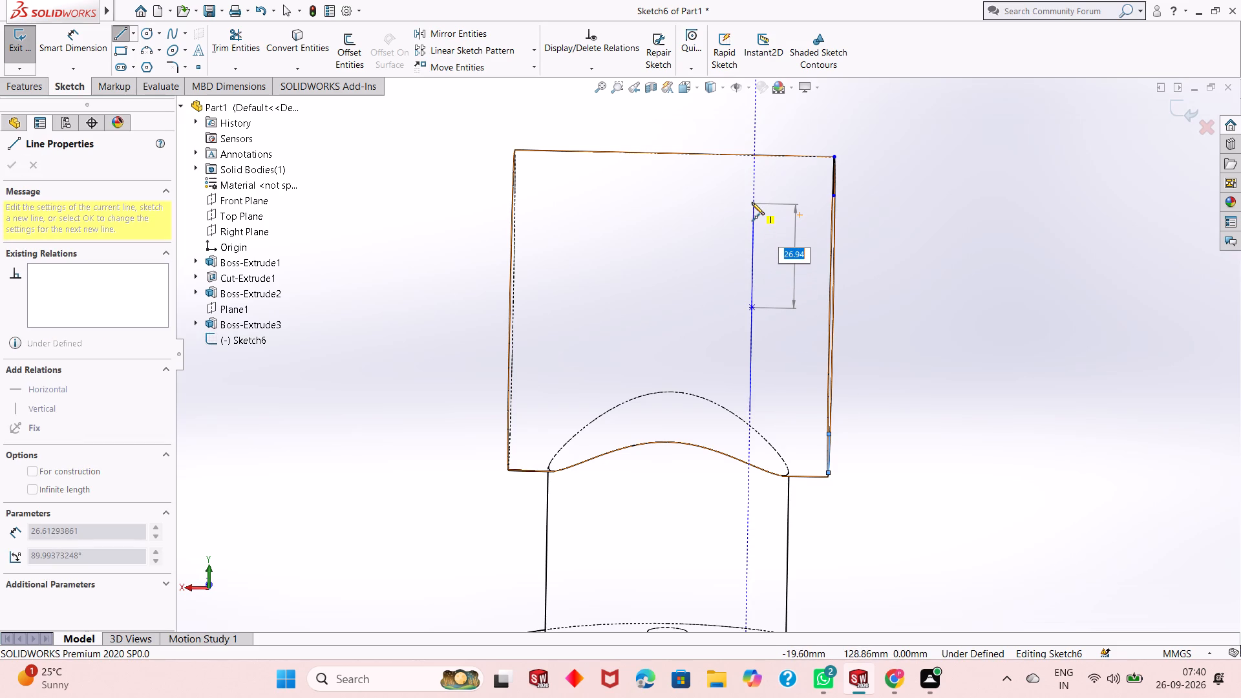
pyautogui.write('30')
pyautogui.press('Return')
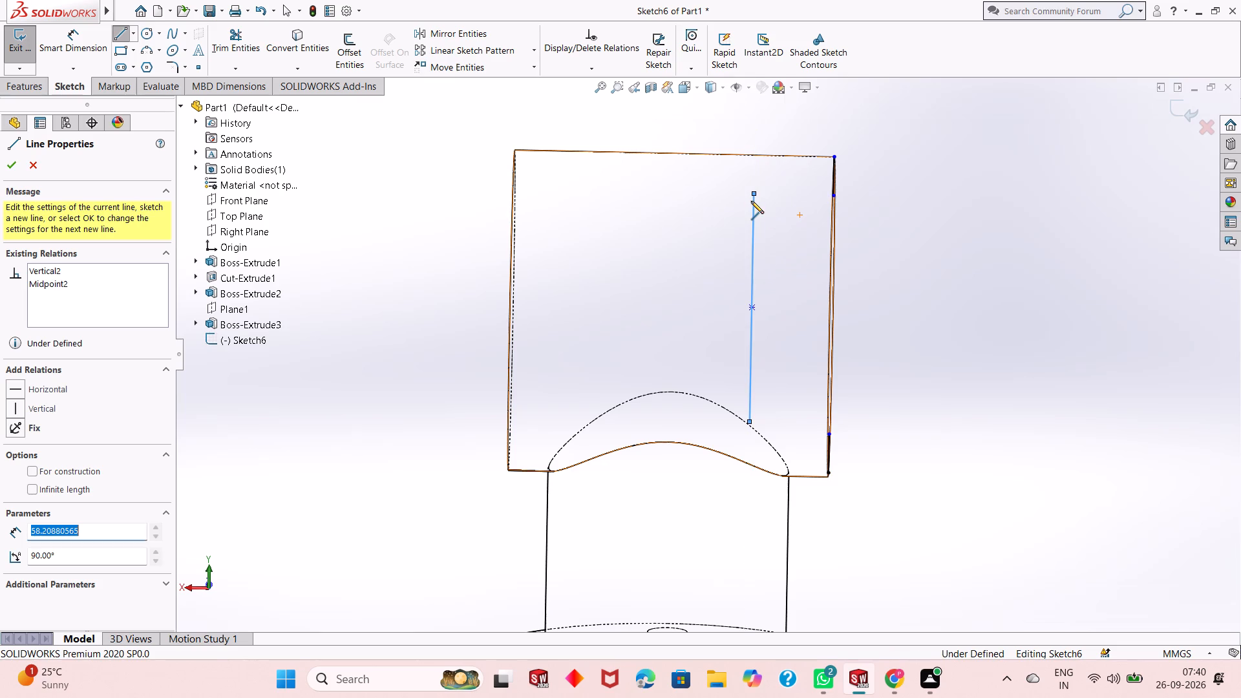
pyautogui.press('Escape')
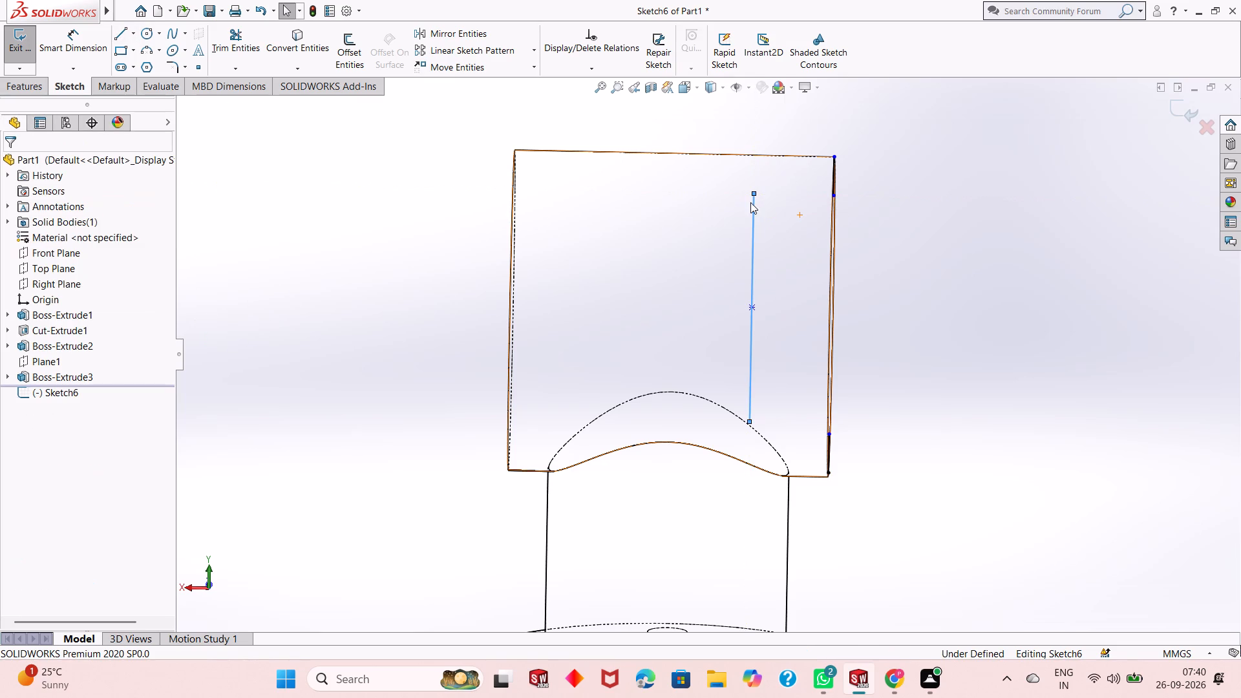
# Dimension the long vertical line's upper endpoint 10 mm from the cylinder's top edge.
pyautogui.click(94, 39)
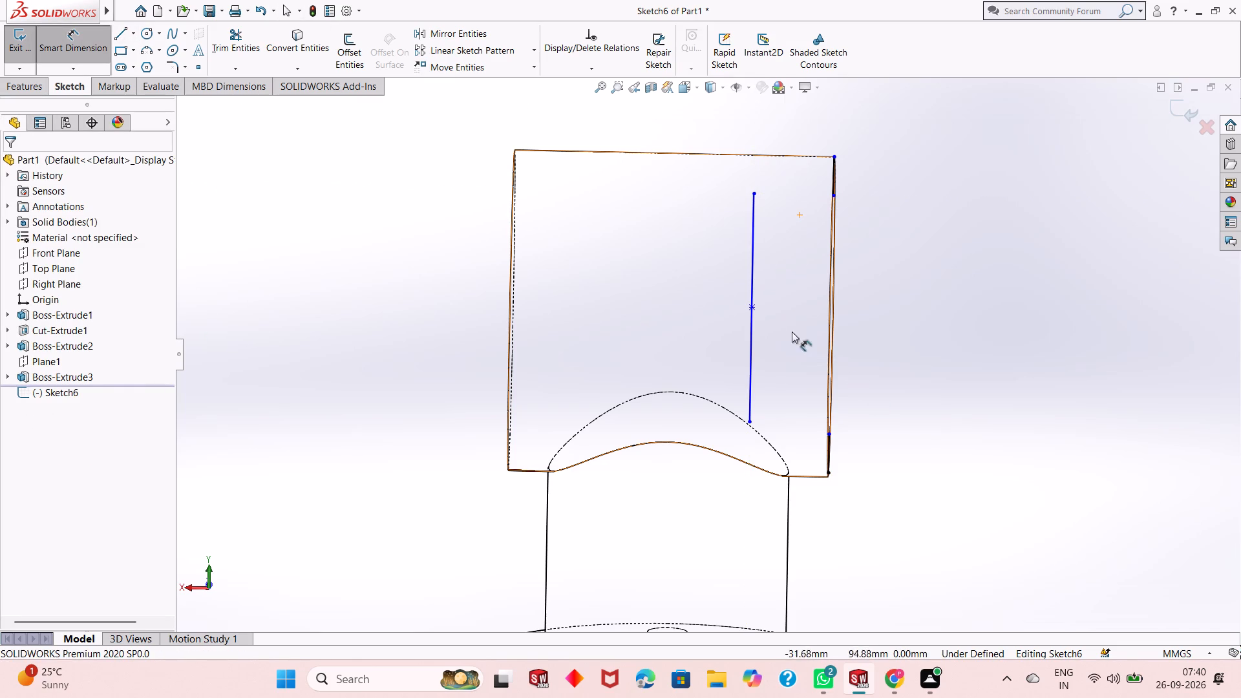
pyautogui.click(749, 308)
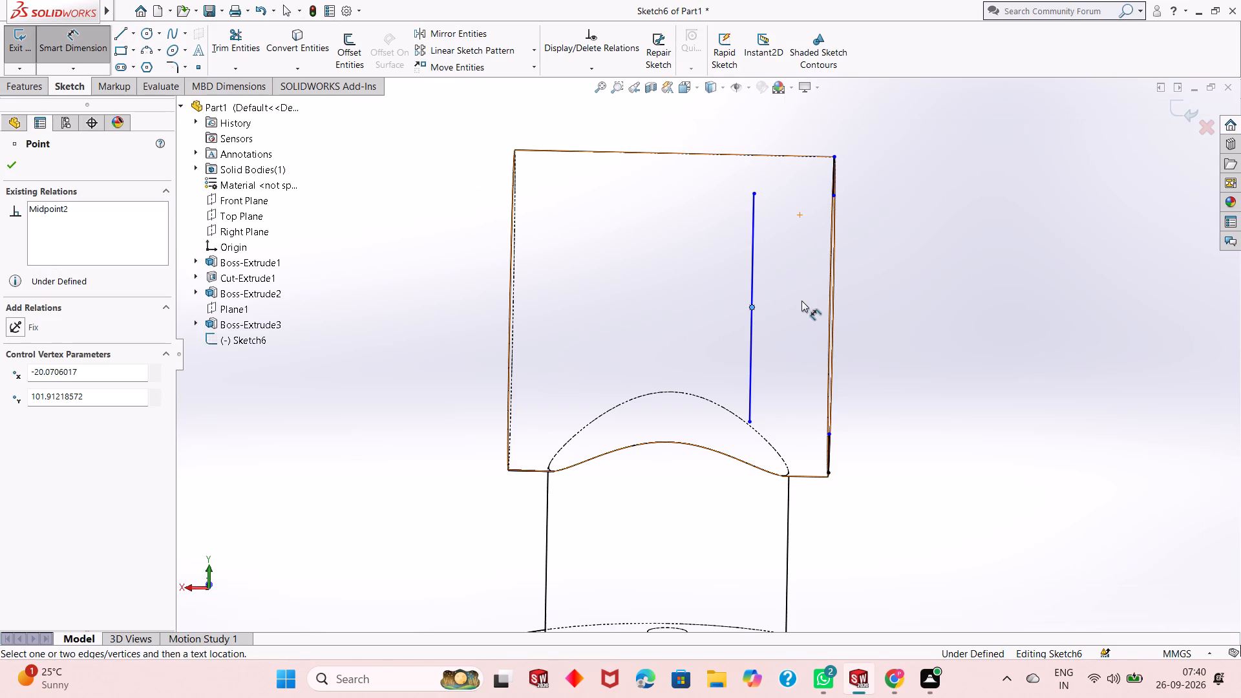
pyautogui.press('Escape')
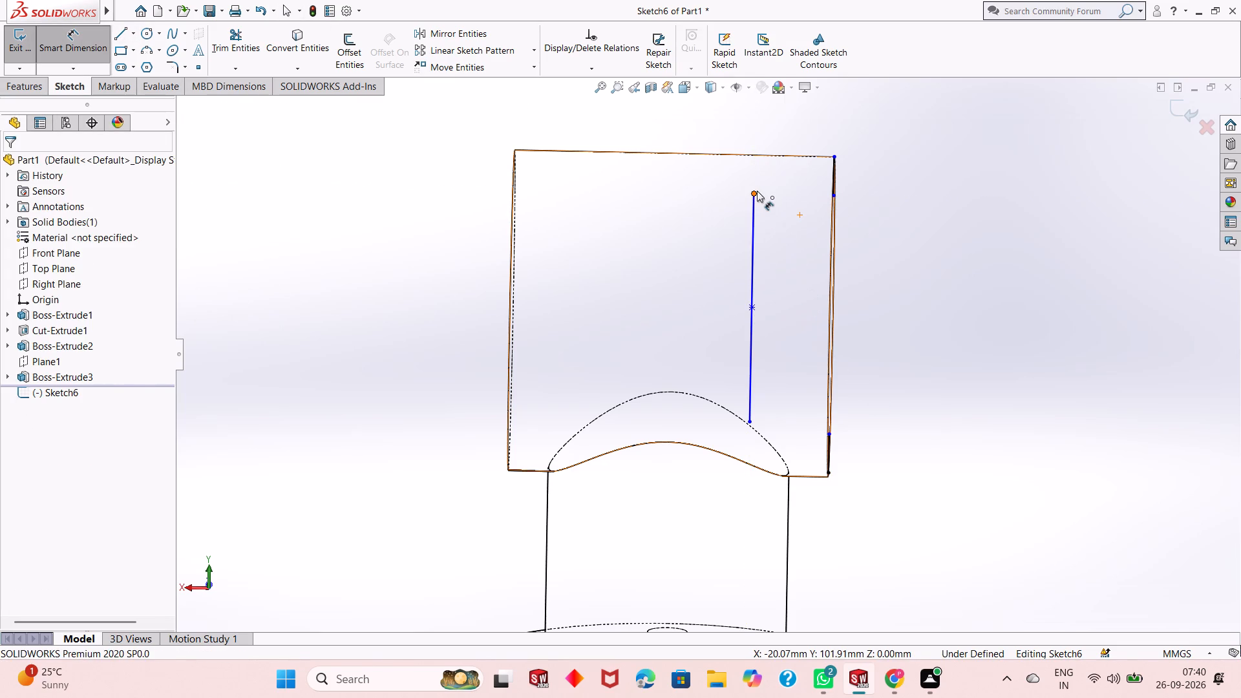
pyautogui.click(757, 191)
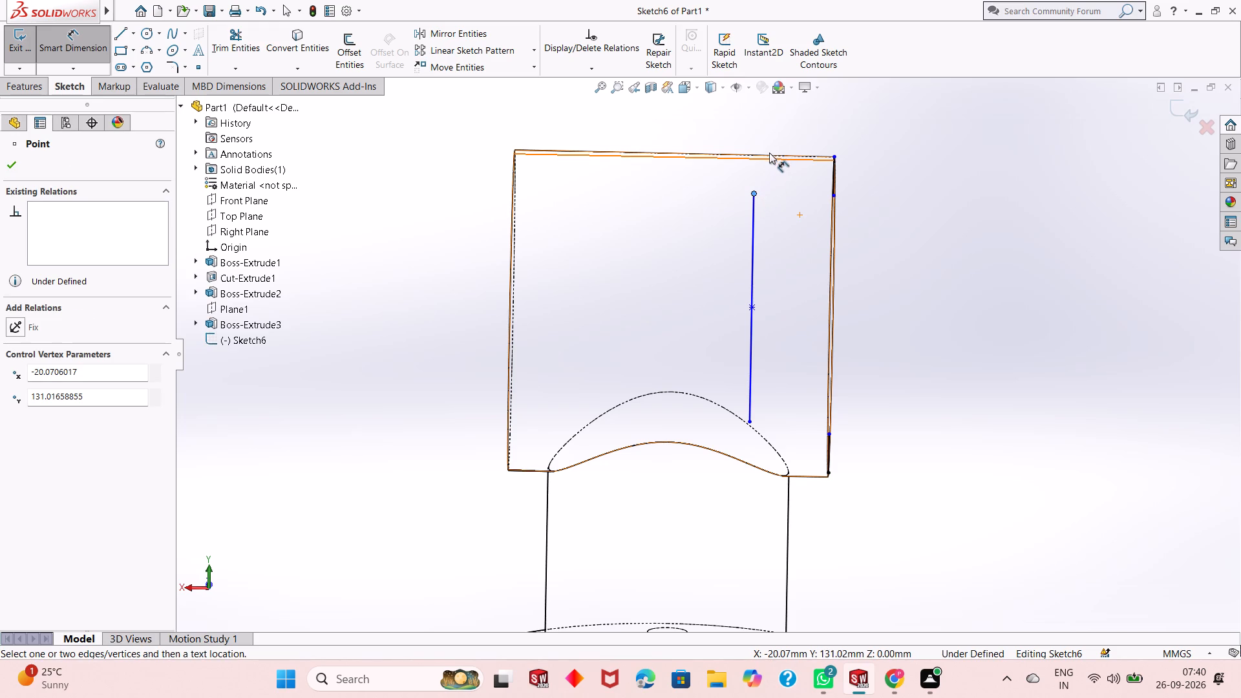
pyautogui.click(582, 150)
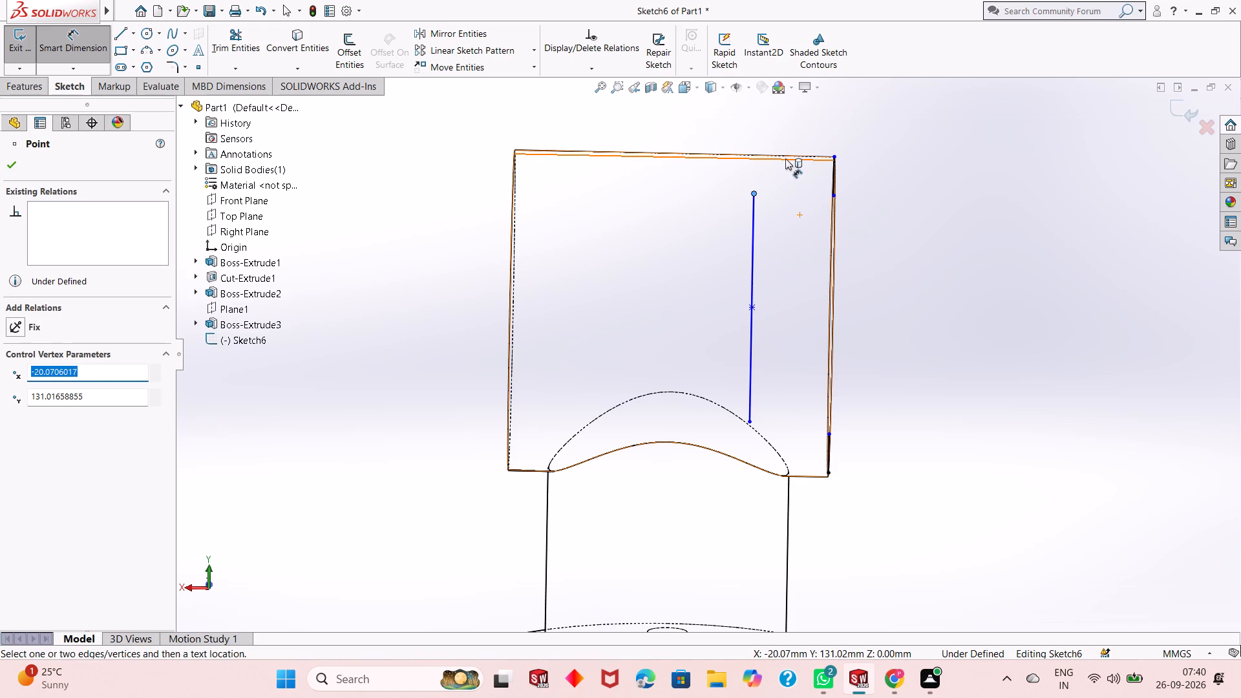
pyautogui.click(785, 158)
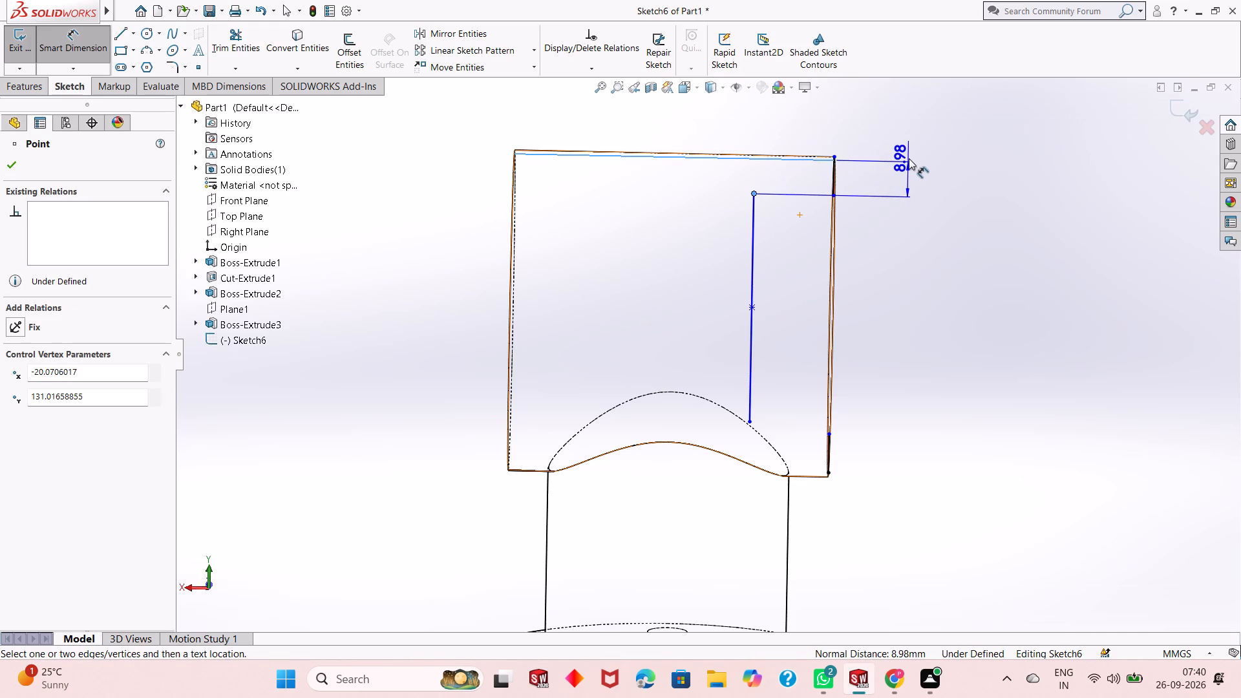
pyautogui.click(909, 158)
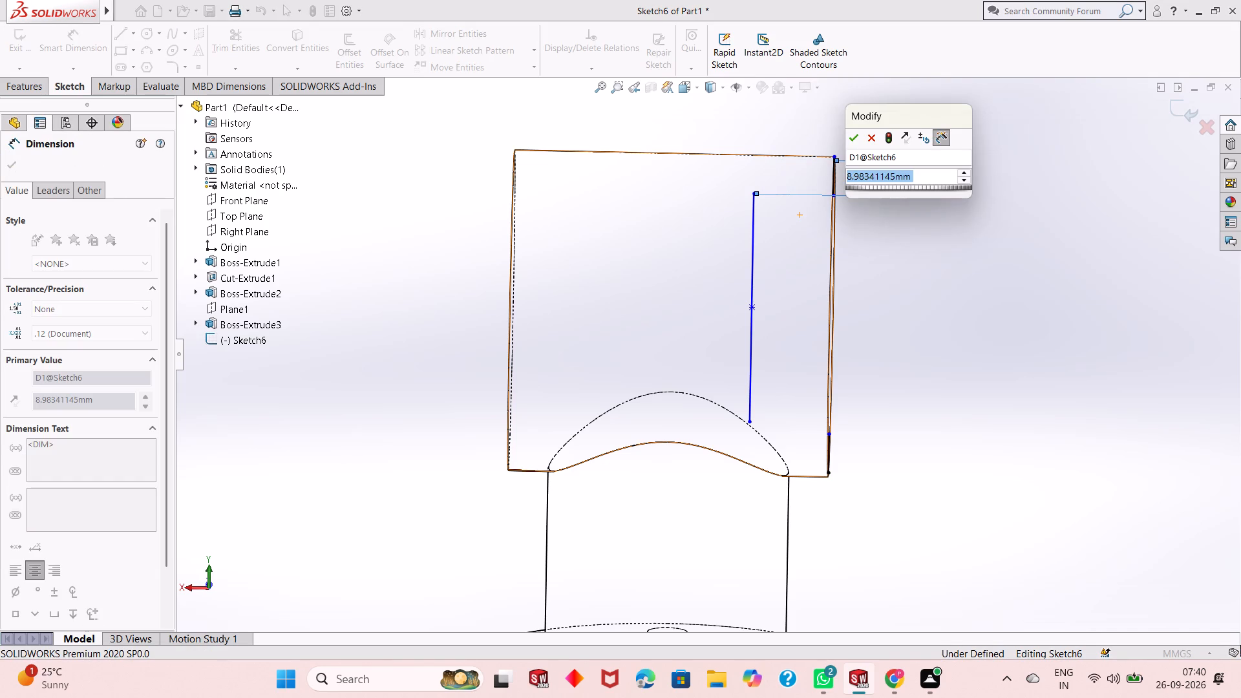
pyautogui.write('10')
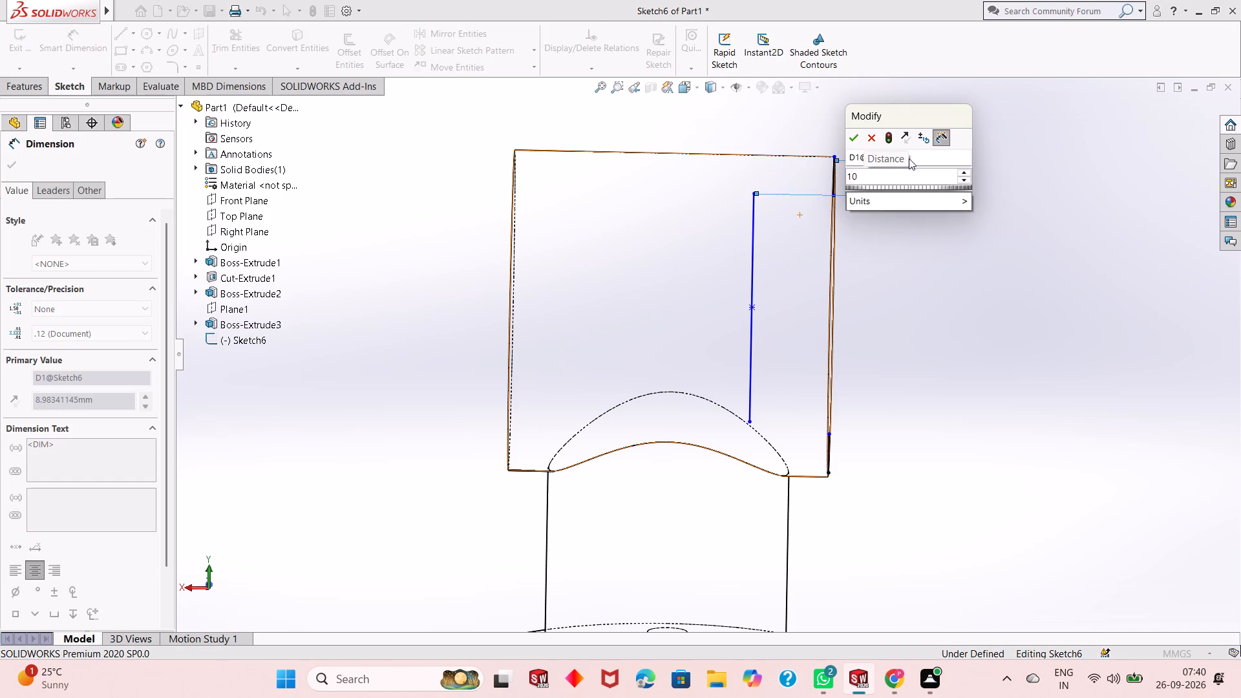
pyautogui.press('Return')
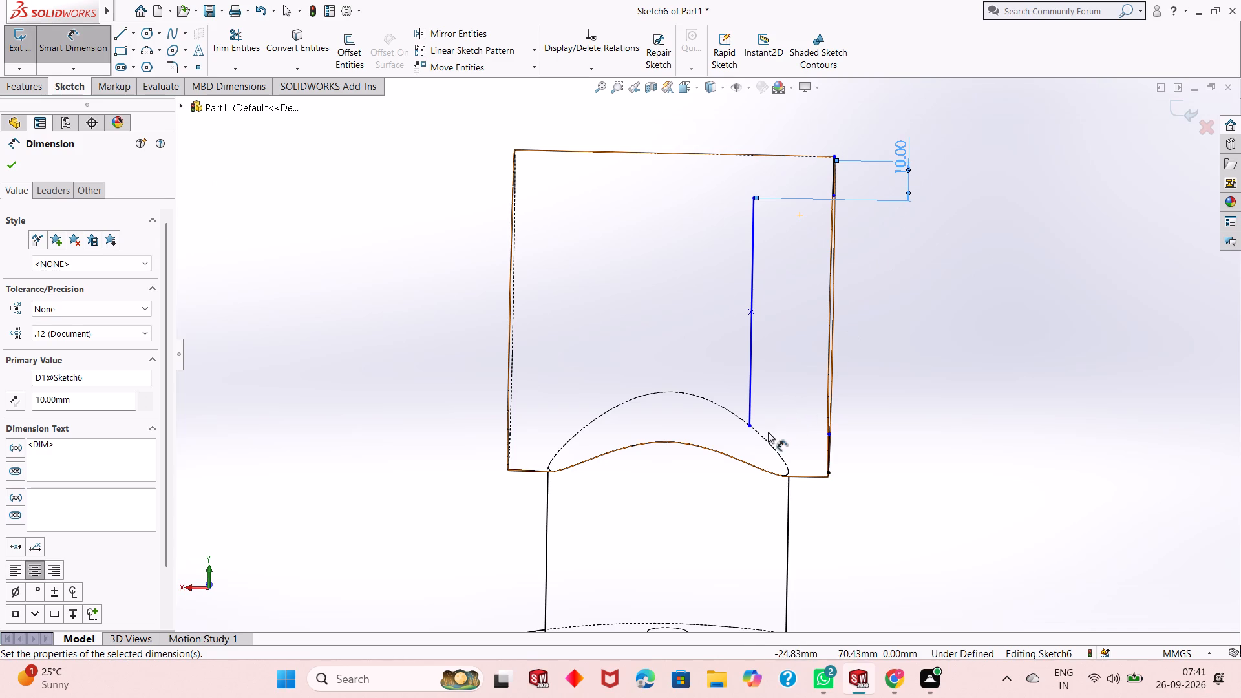
# Dimension the long vertical line's lower endpoint 10 mm from the cylinder's bottom edge.
pyautogui.click(752, 427)
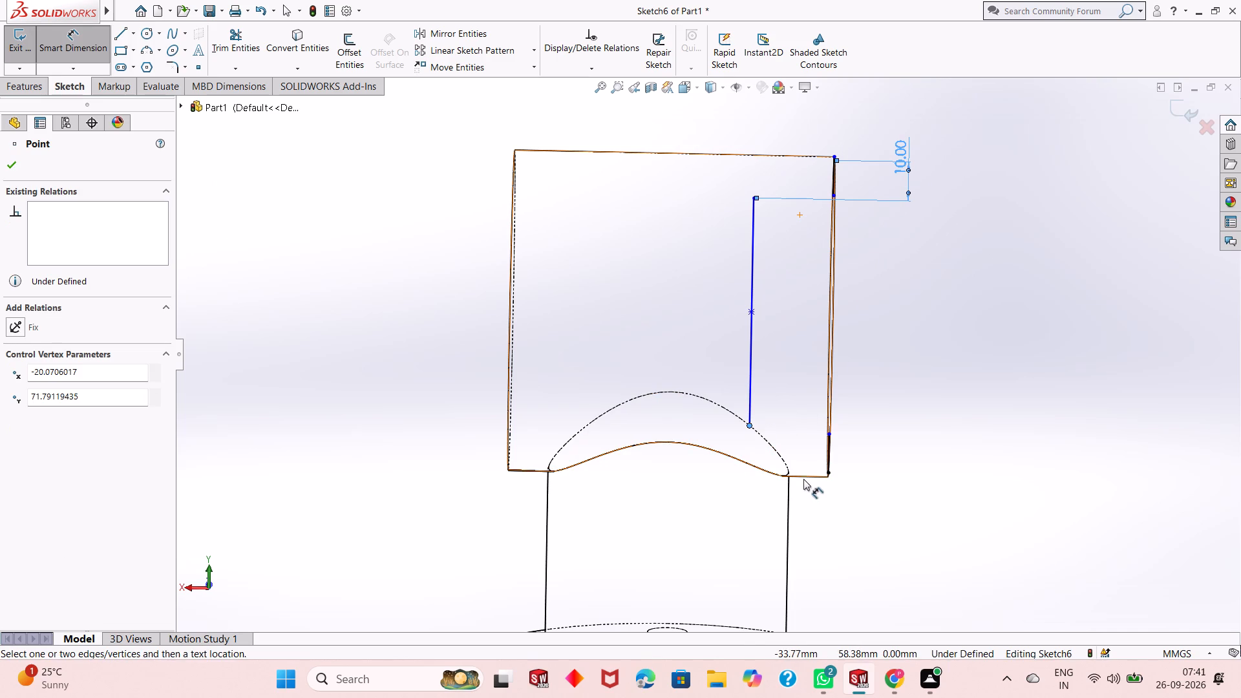
pyautogui.click(804, 472)
pyautogui.click(912, 465)
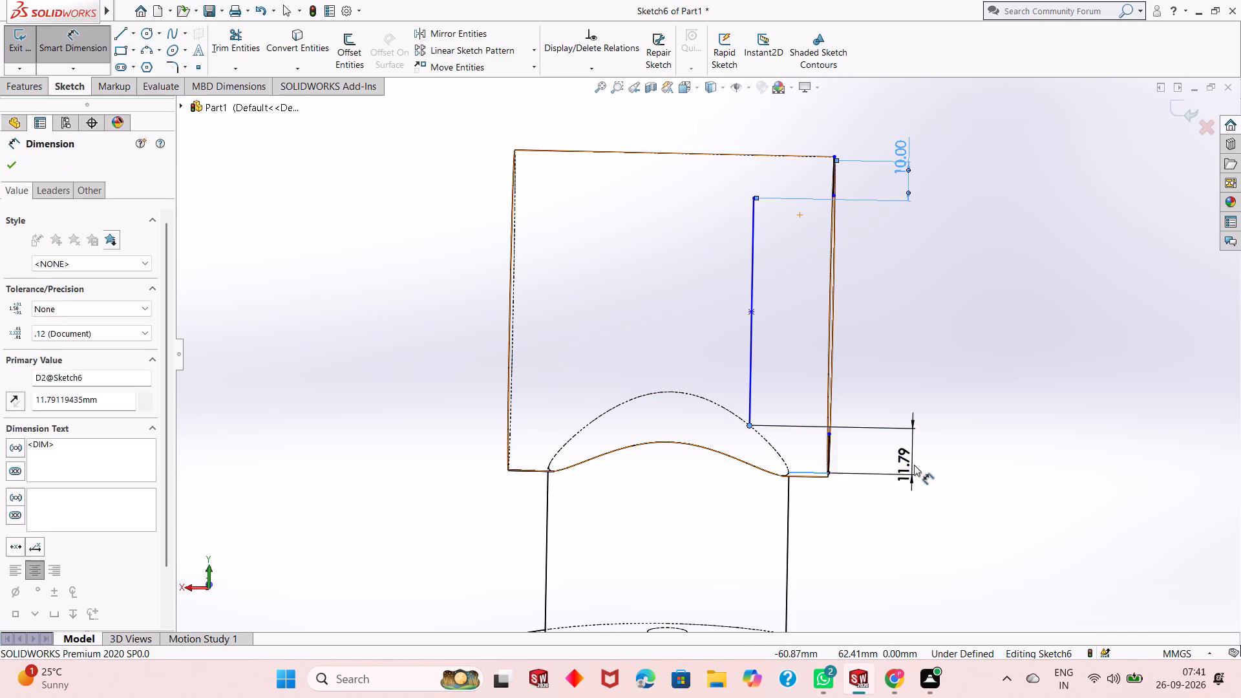
pyautogui.write('10')
pyautogui.press('Return')
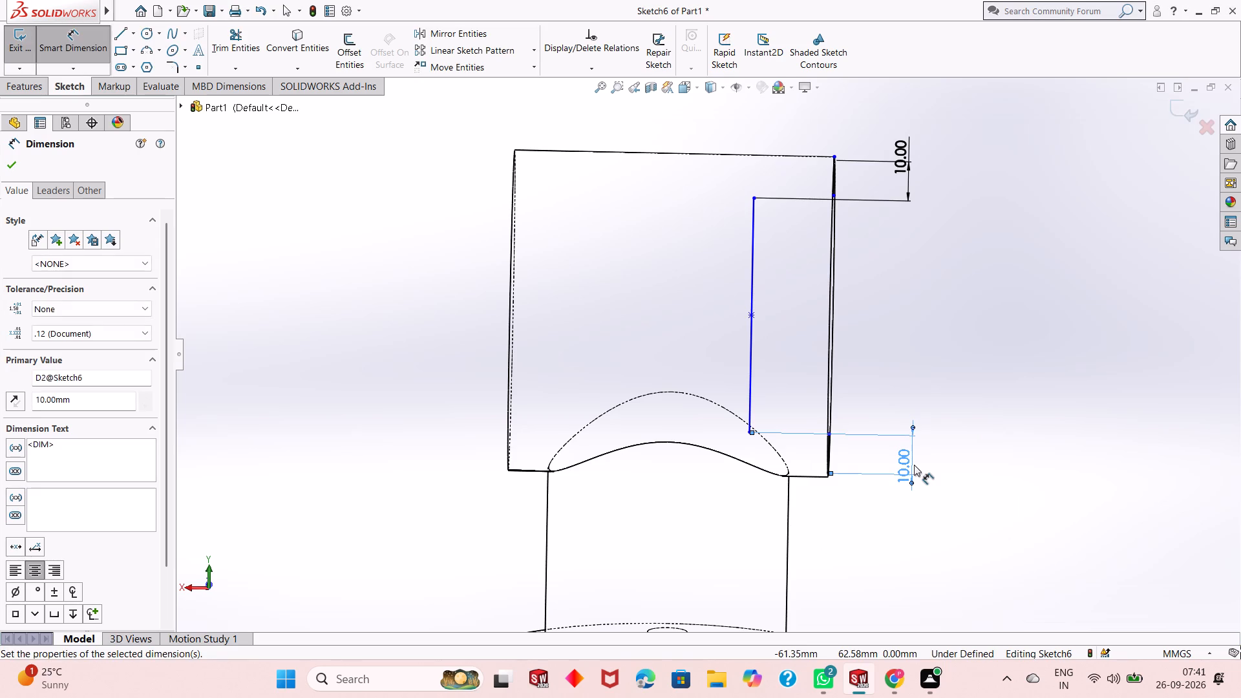
pyautogui.press('Escape')
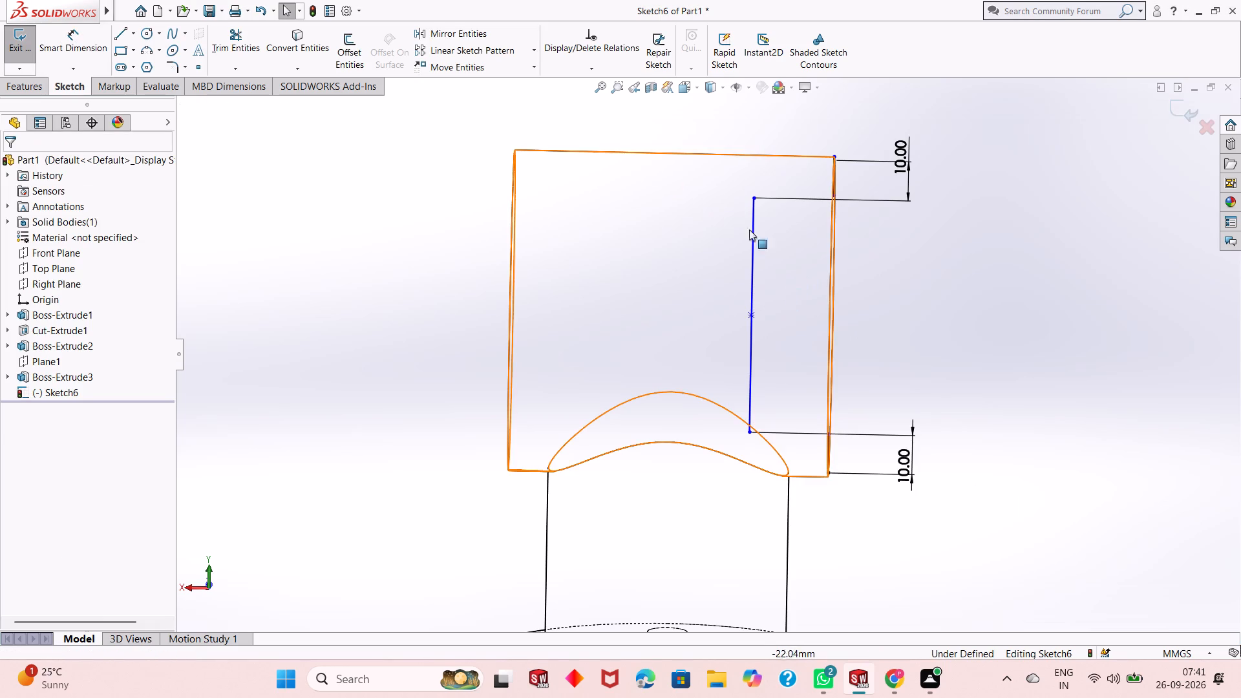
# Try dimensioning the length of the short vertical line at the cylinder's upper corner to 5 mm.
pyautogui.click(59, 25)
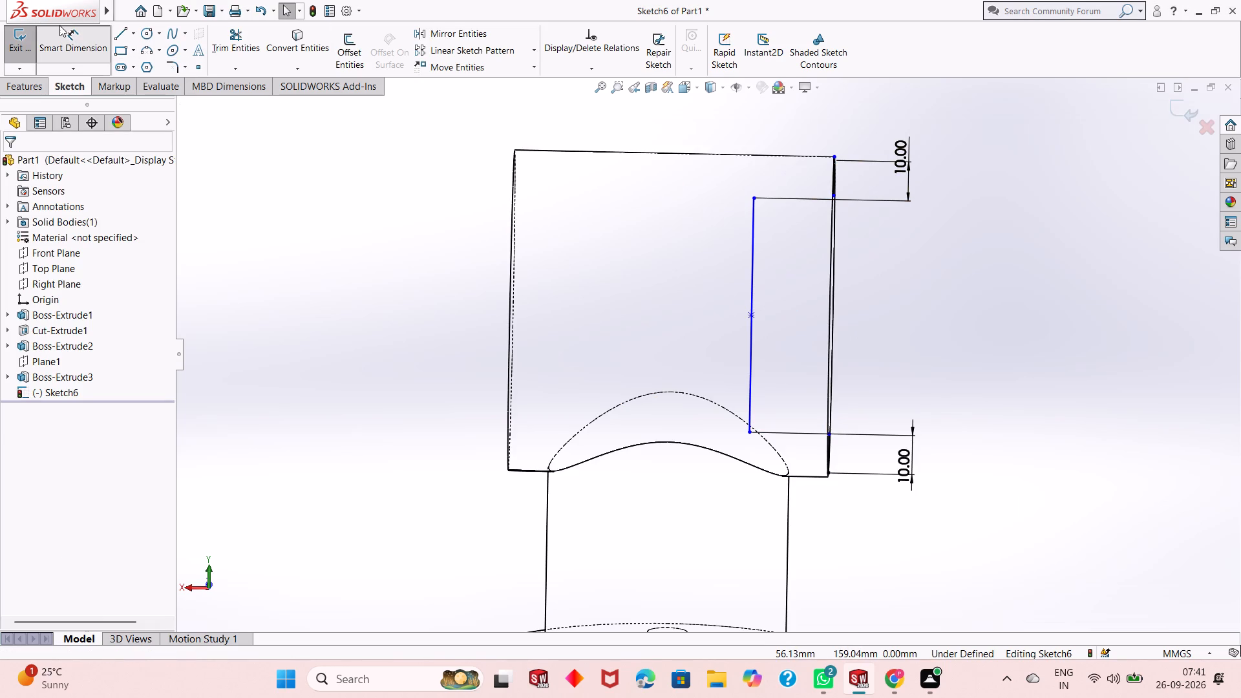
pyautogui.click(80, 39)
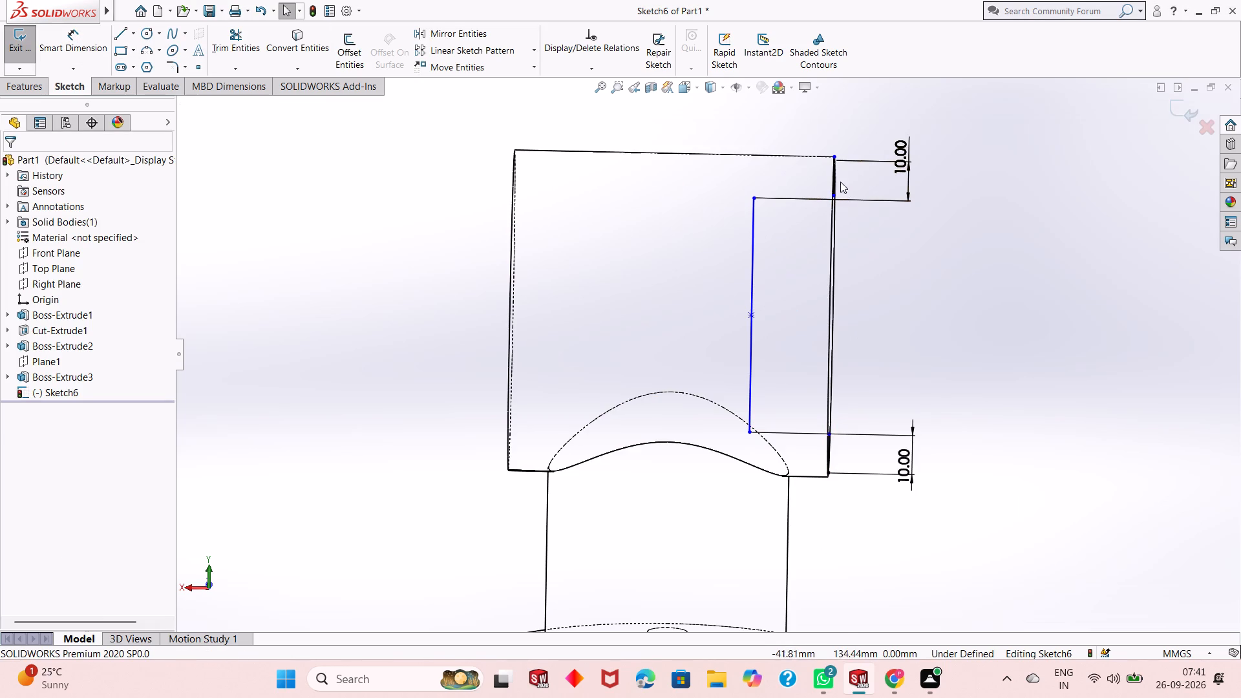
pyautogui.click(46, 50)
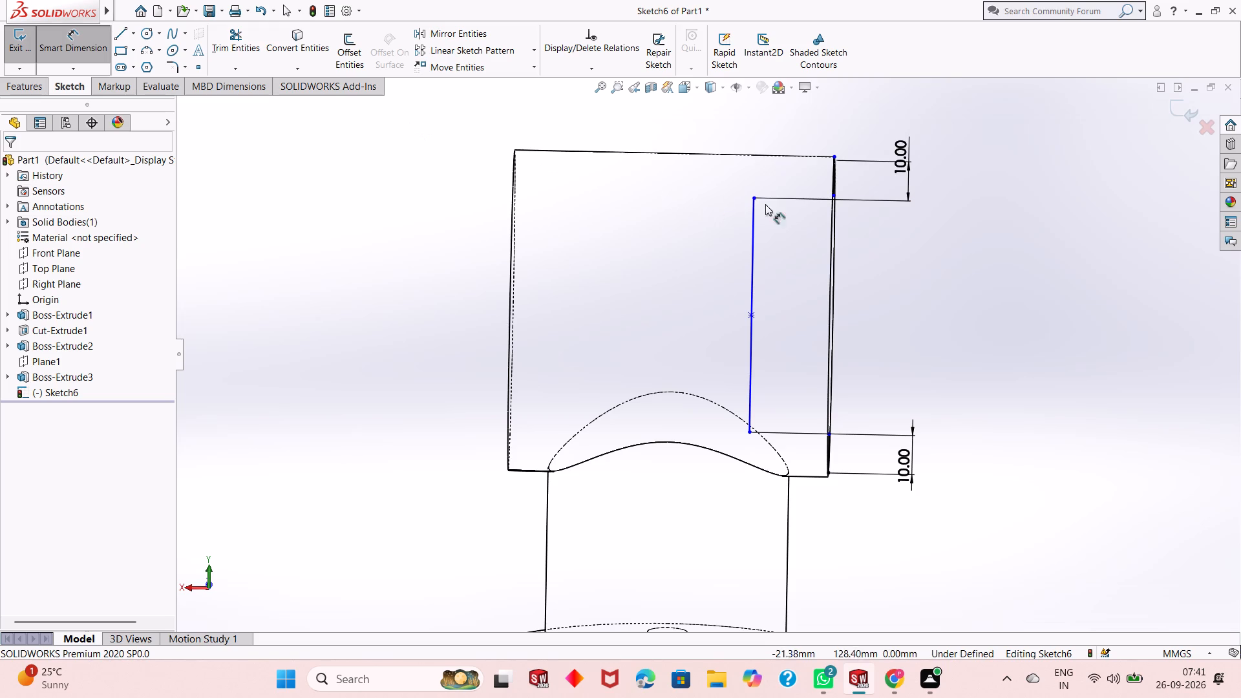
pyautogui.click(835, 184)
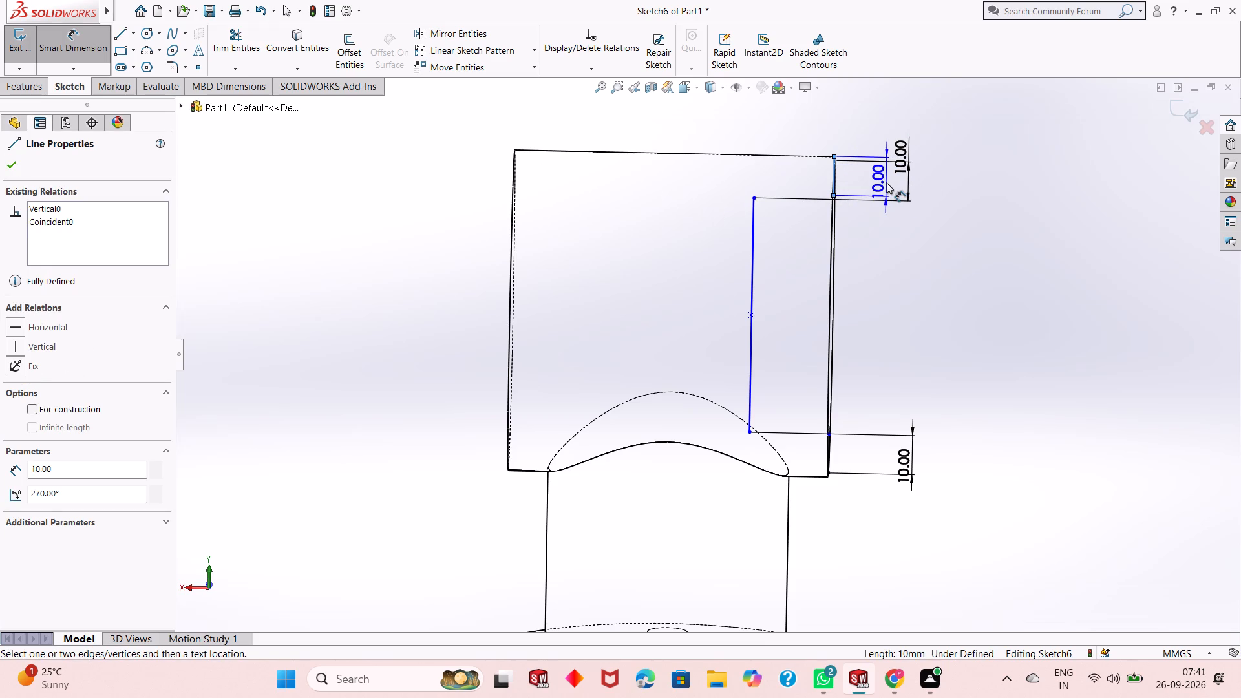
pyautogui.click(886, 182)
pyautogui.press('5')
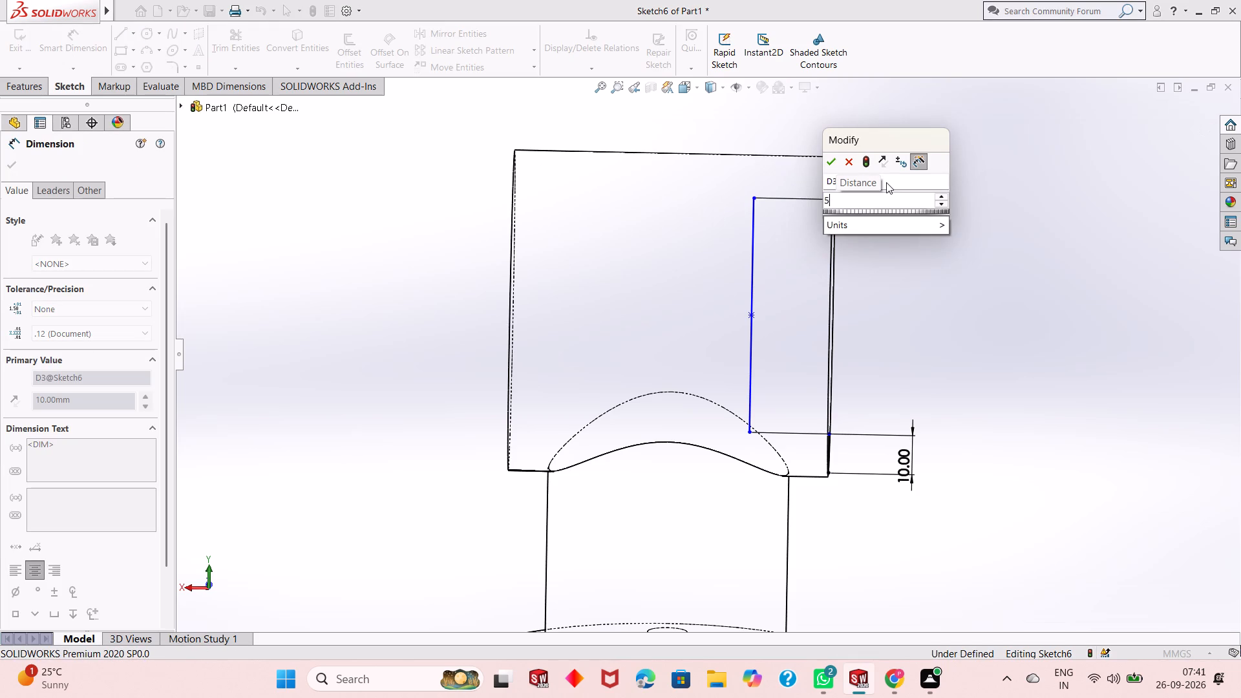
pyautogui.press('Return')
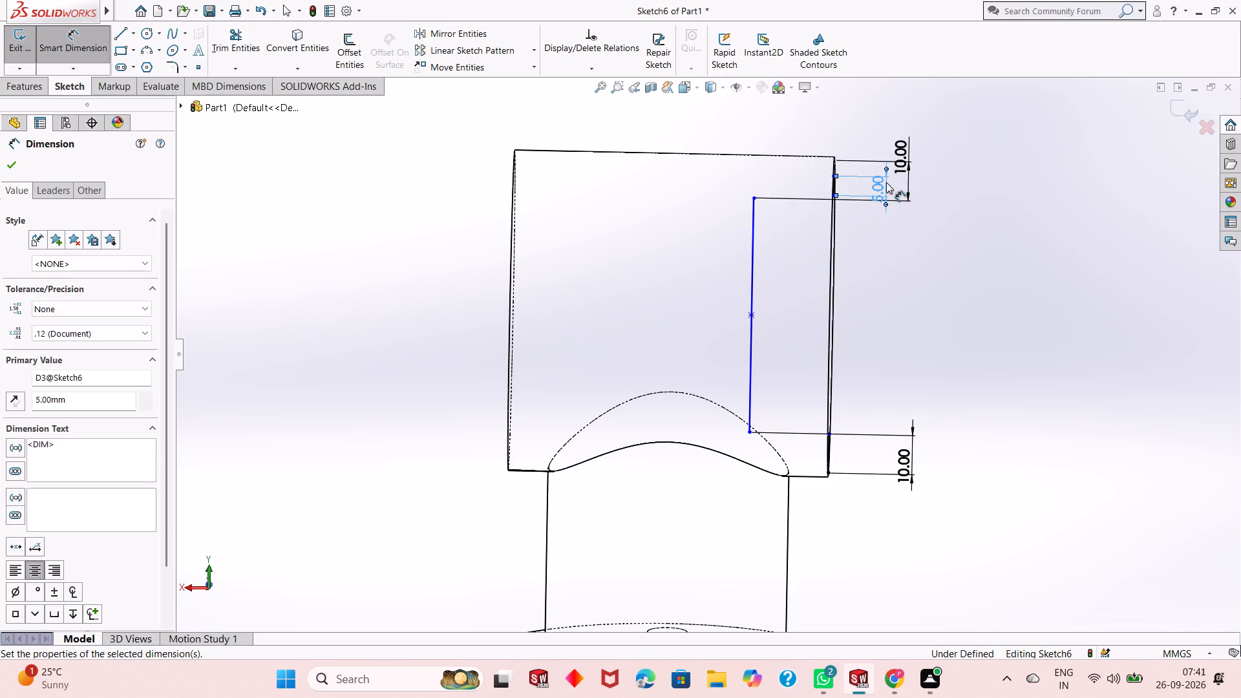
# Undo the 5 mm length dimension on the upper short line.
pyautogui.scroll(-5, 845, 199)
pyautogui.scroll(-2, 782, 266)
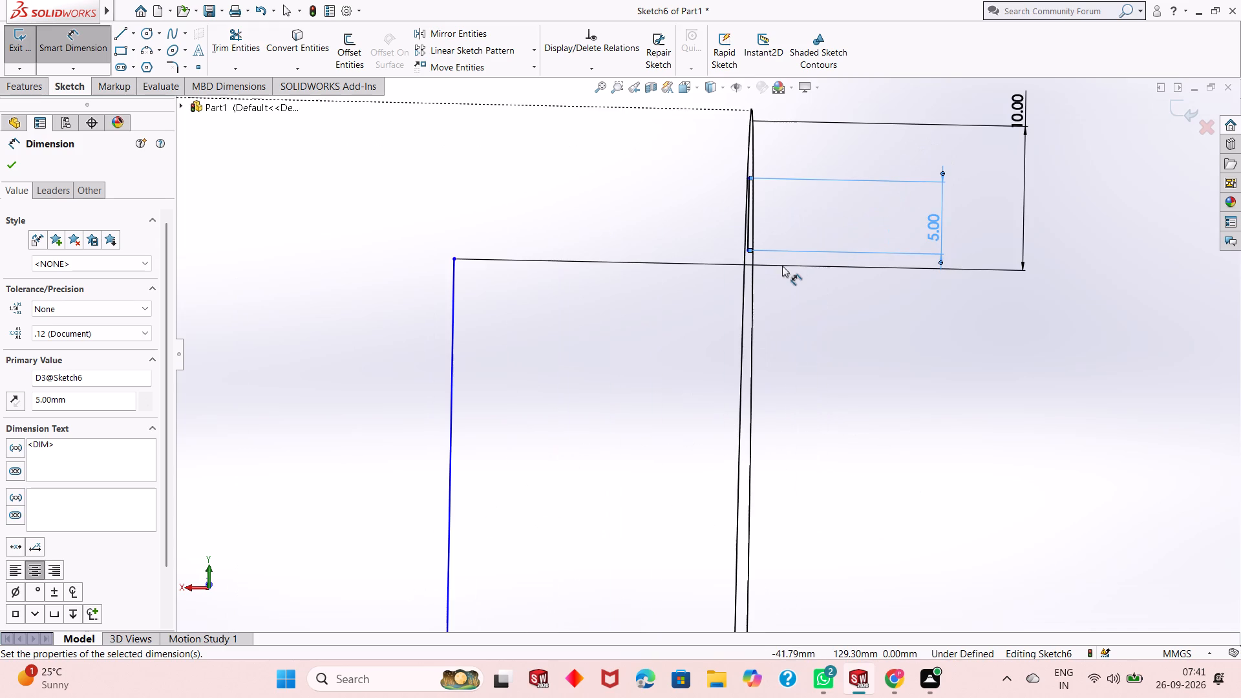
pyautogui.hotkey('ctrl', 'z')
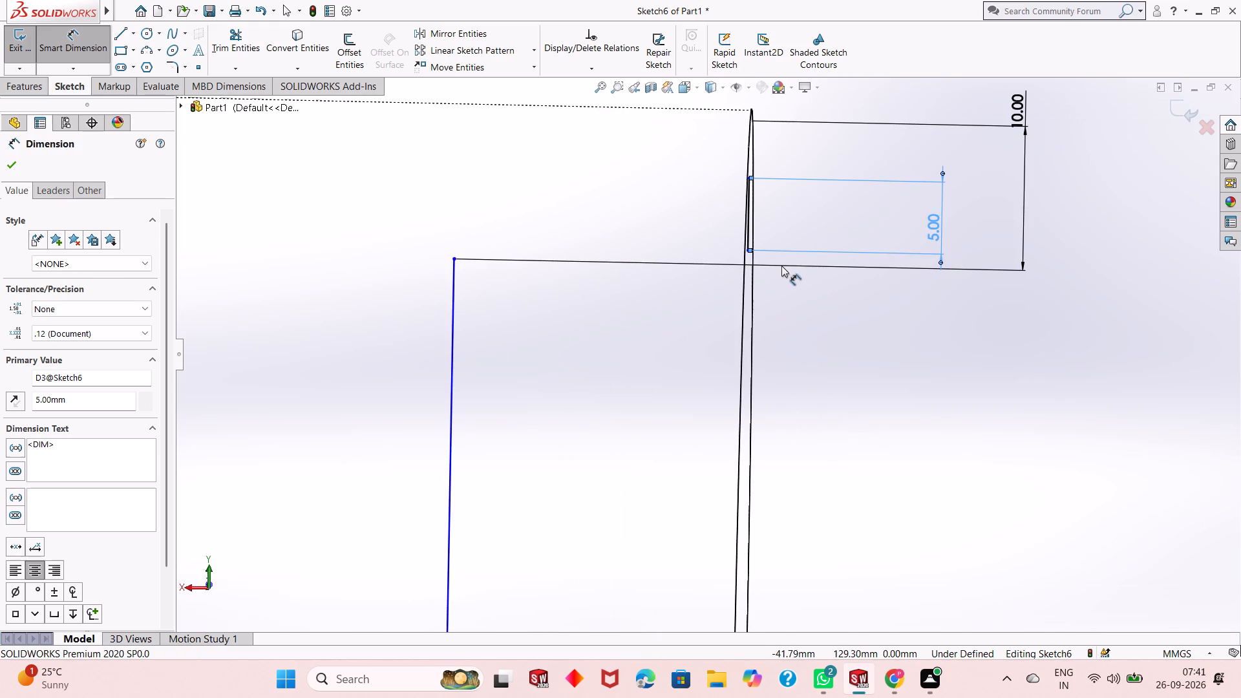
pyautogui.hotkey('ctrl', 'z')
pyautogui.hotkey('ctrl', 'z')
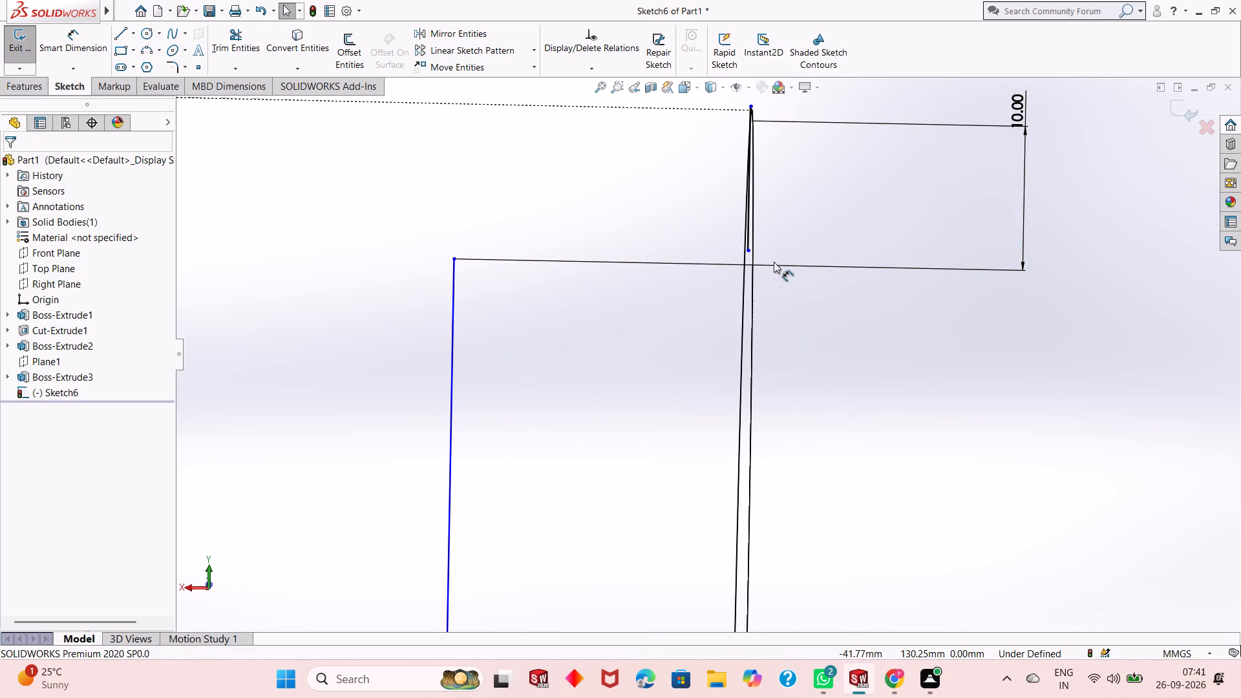
# Delete the short vertical line at the horizontal cylinder's upper corner.
pyautogui.rightClick(750, 218)
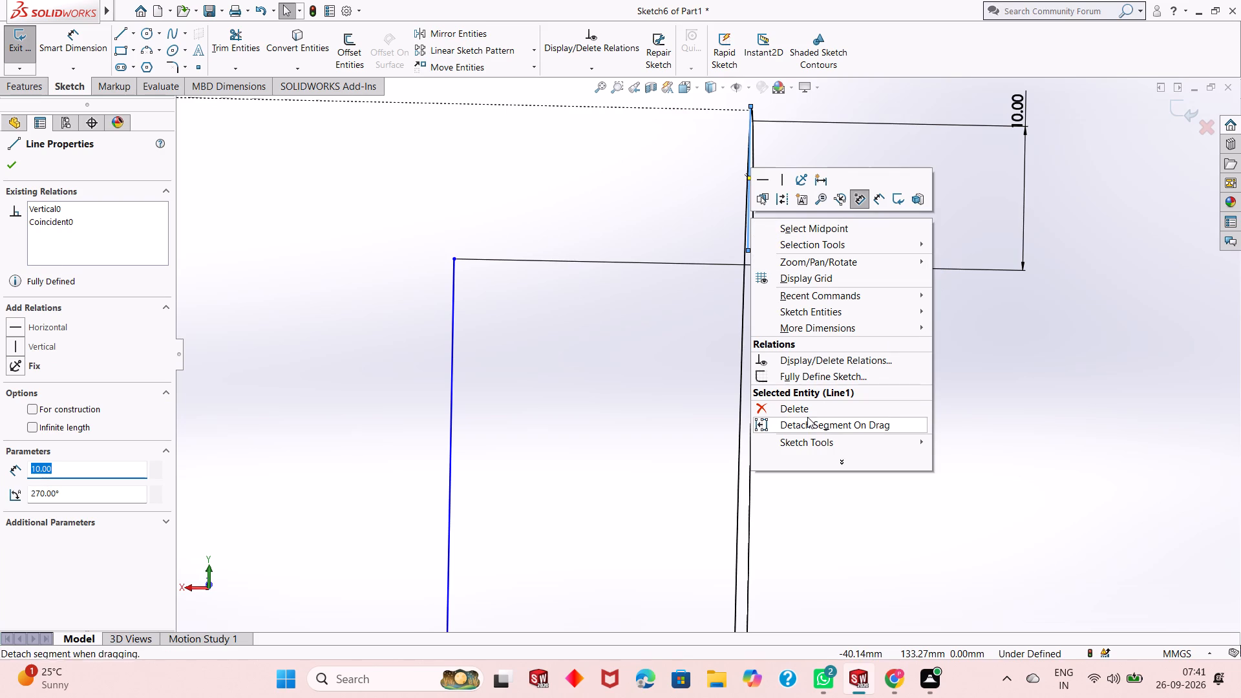
pyautogui.click(807, 410)
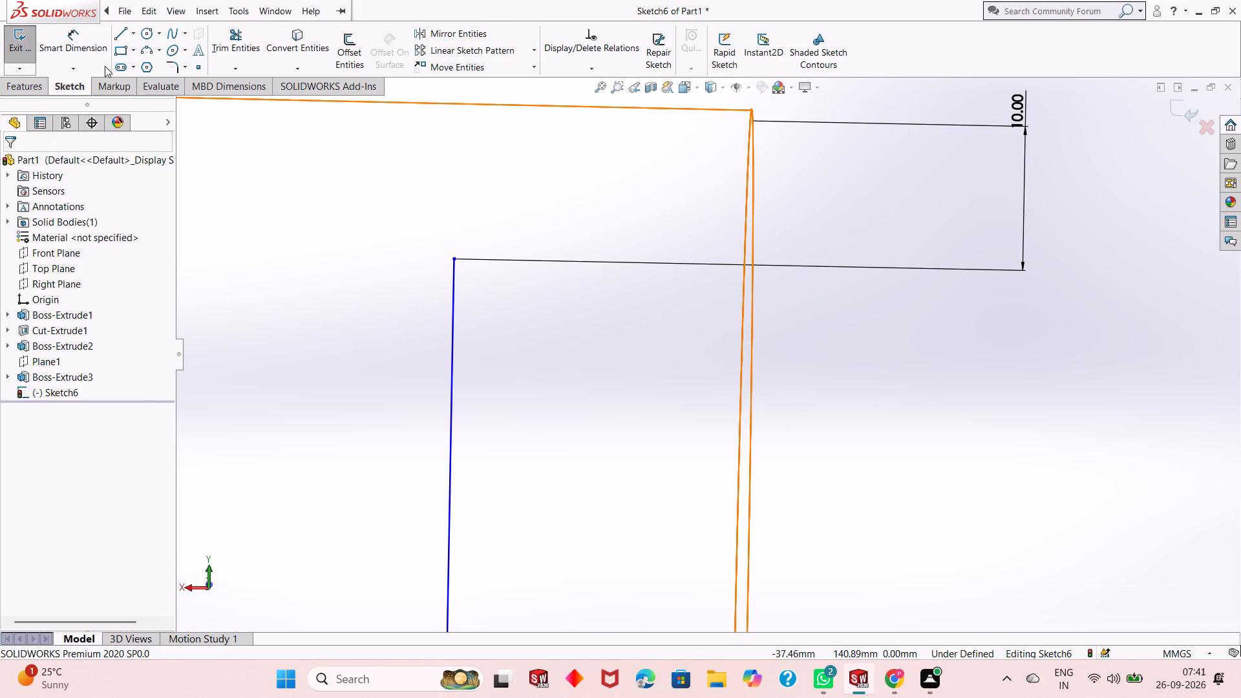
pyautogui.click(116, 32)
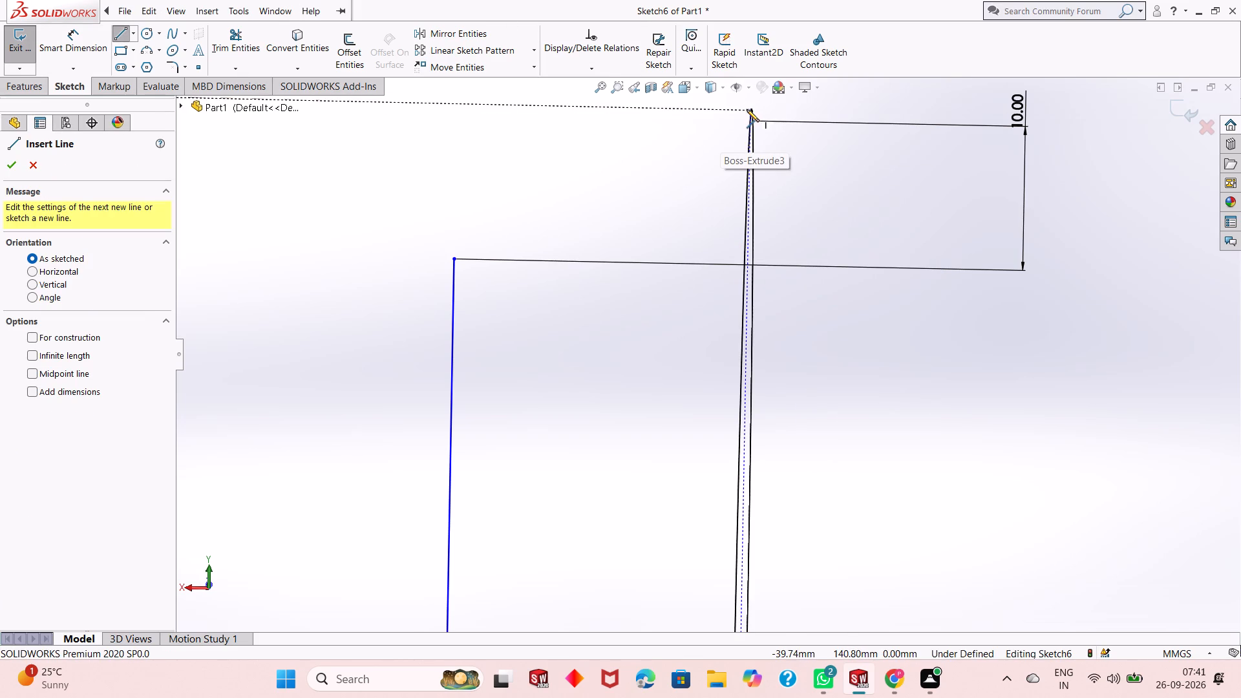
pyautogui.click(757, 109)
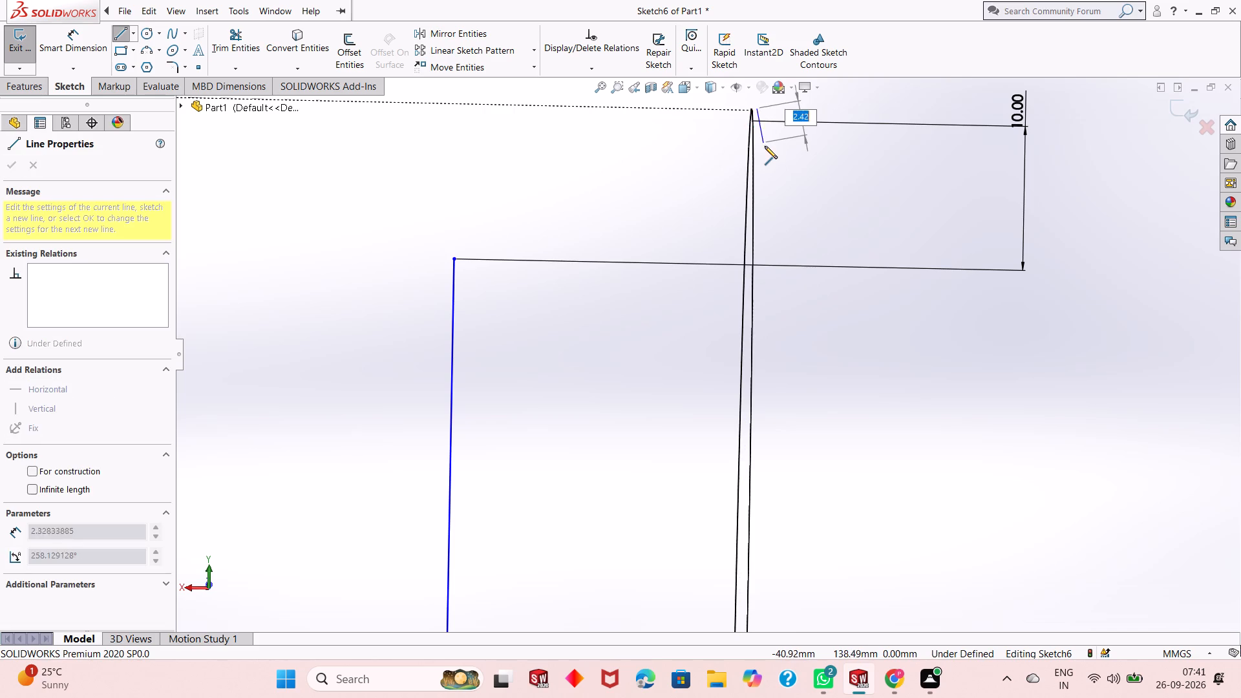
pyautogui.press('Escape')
# Delete the short vertical line at the horizontal cylinder's lower corner.
pyautogui.scroll(-3, 761, 153)
pyautogui.scroll(3, 761, 153)
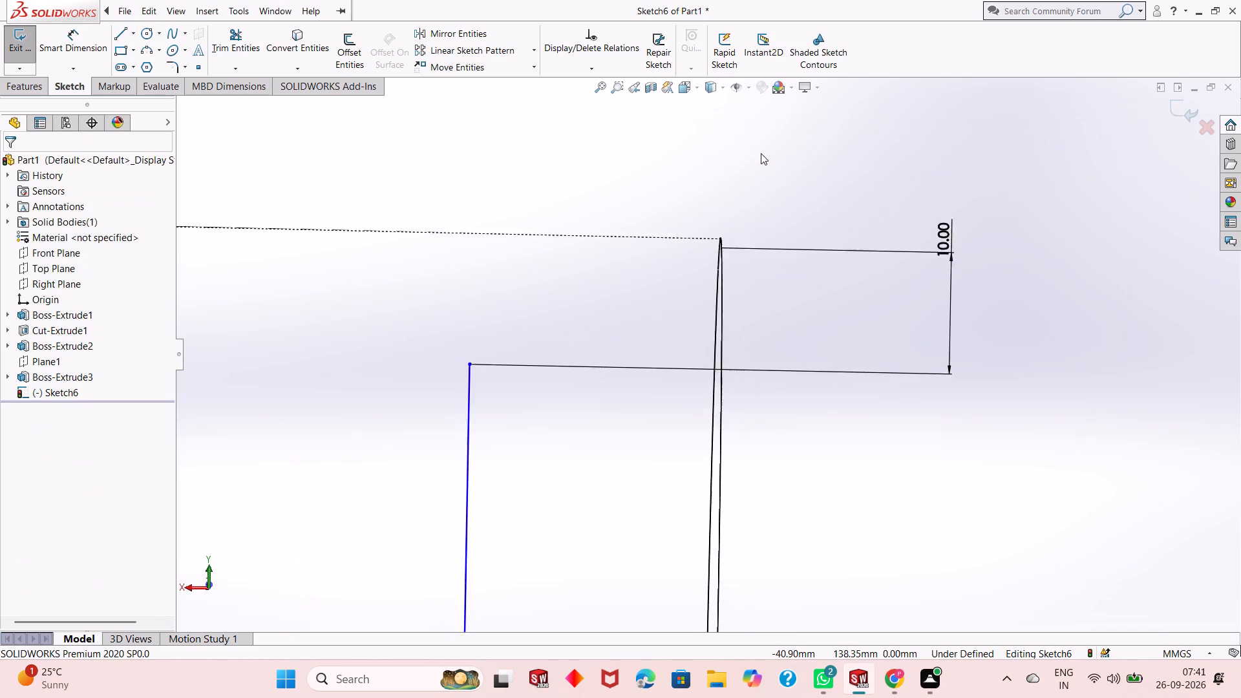
pyautogui.scroll(2, 761, 153)
pyautogui.scroll(-1, 755, 139)
pyautogui.scroll(5, 754, 154)
pyautogui.scroll(-2, 639, 558)
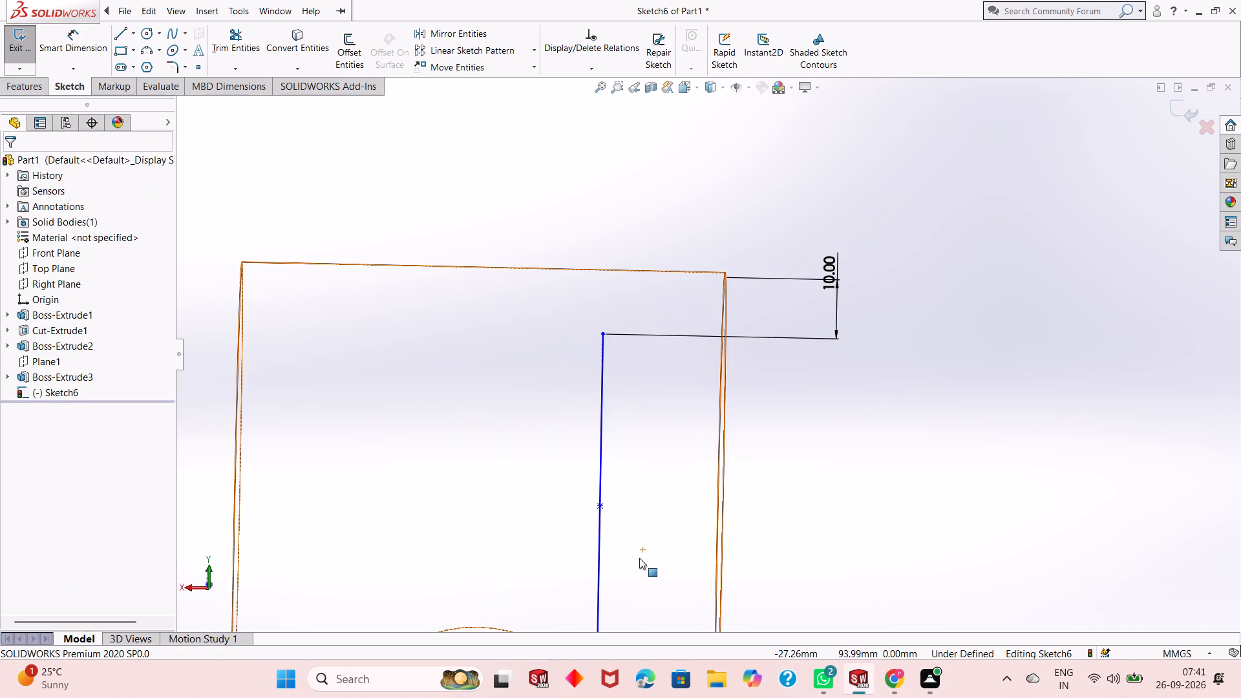
pyautogui.scroll(4, 639, 558)
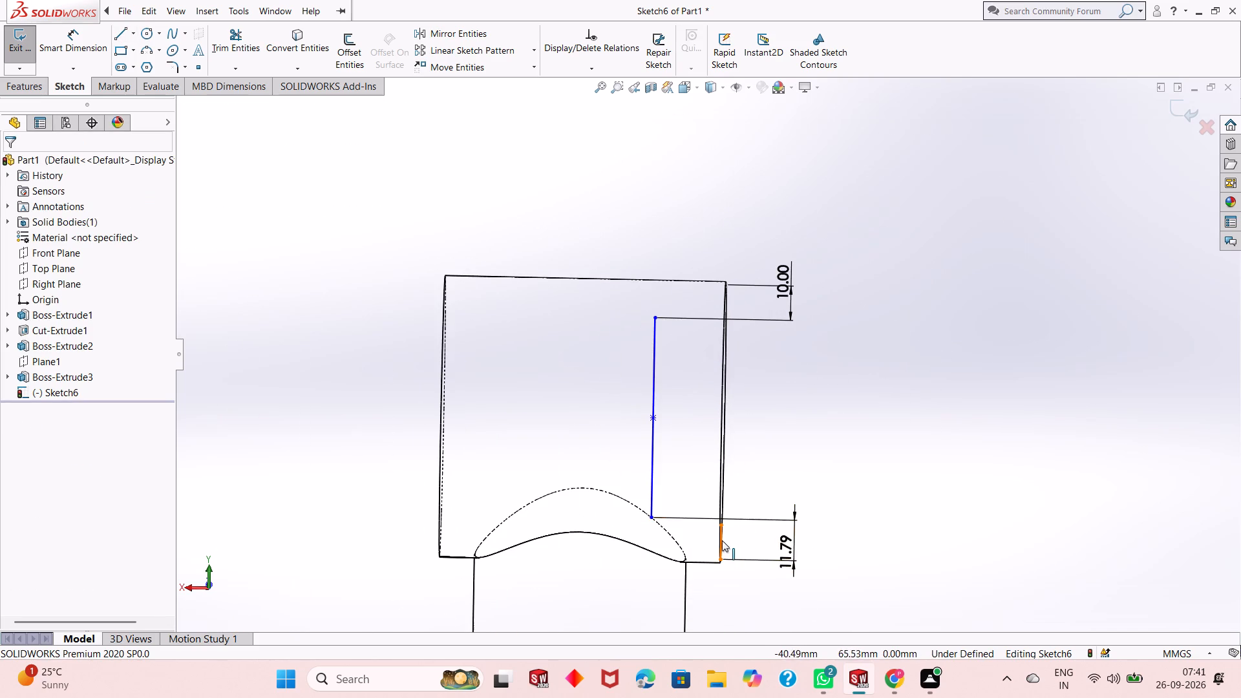
pyautogui.scroll(4, 719, 542)
pyautogui.scroll(-10, 721, 449)
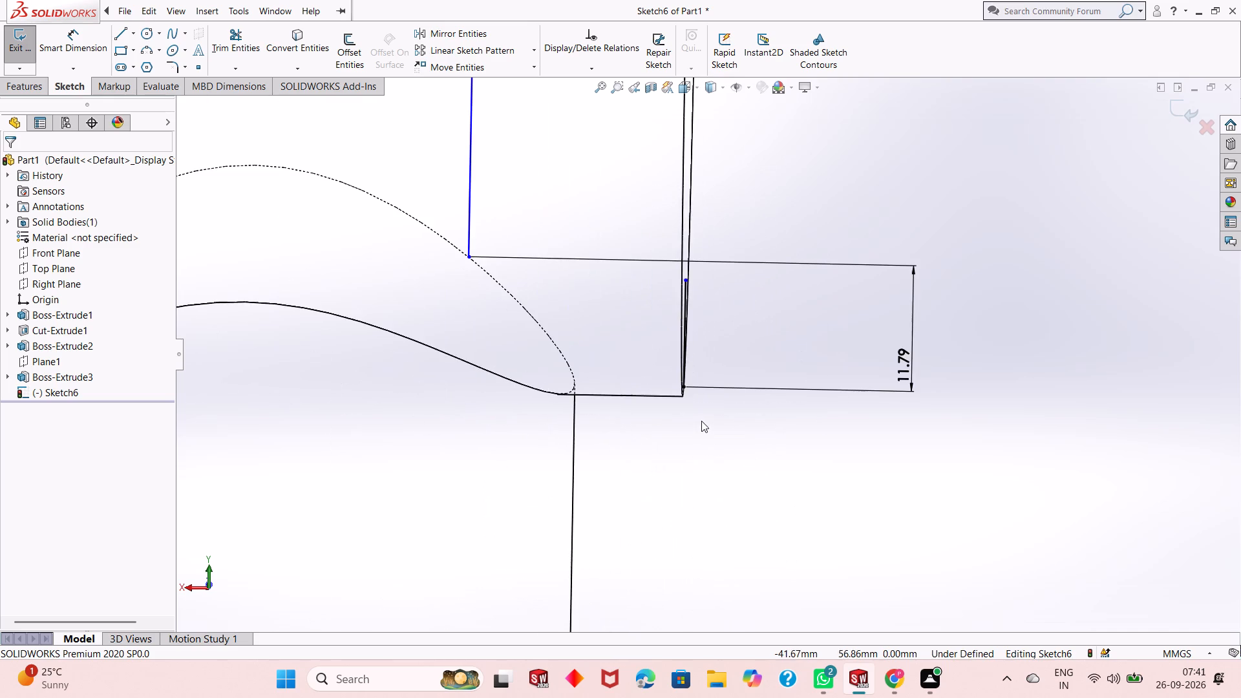
pyautogui.rightClick(684, 287)
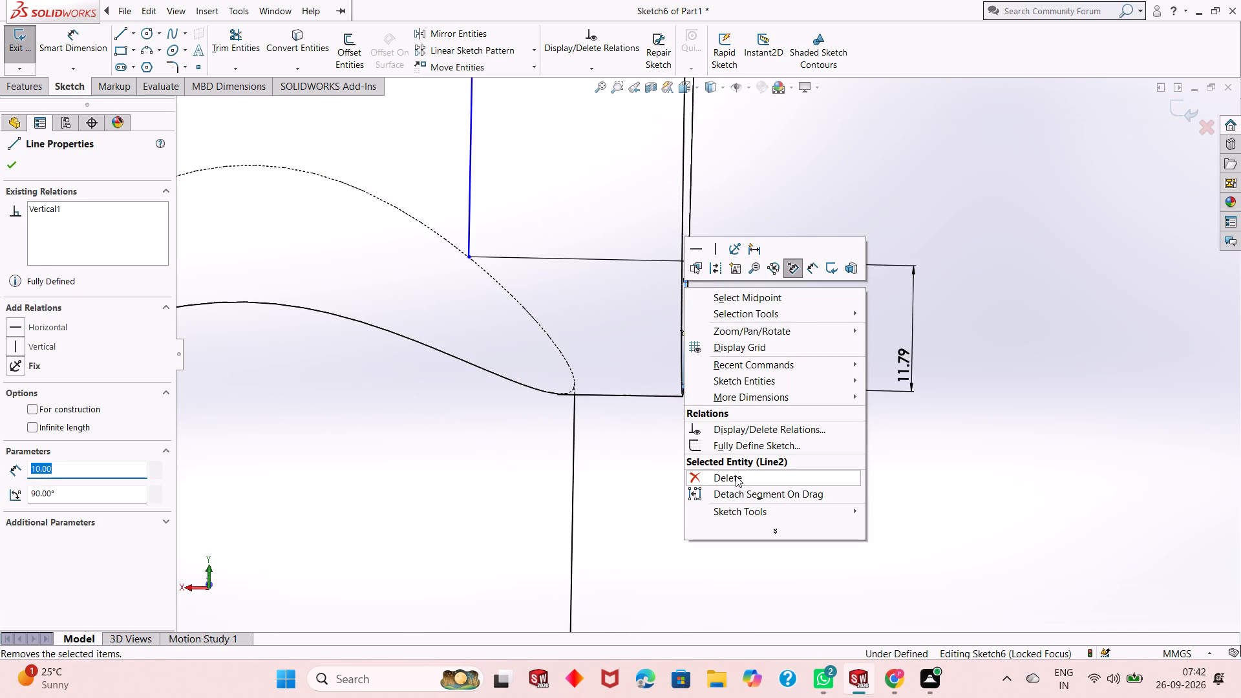
pyautogui.click(736, 476)
# Set the dimension between the long vertical line's lower endpoint and the cylinder's bottom edge to 10 mm.
pyautogui.doubleClick(906, 374)
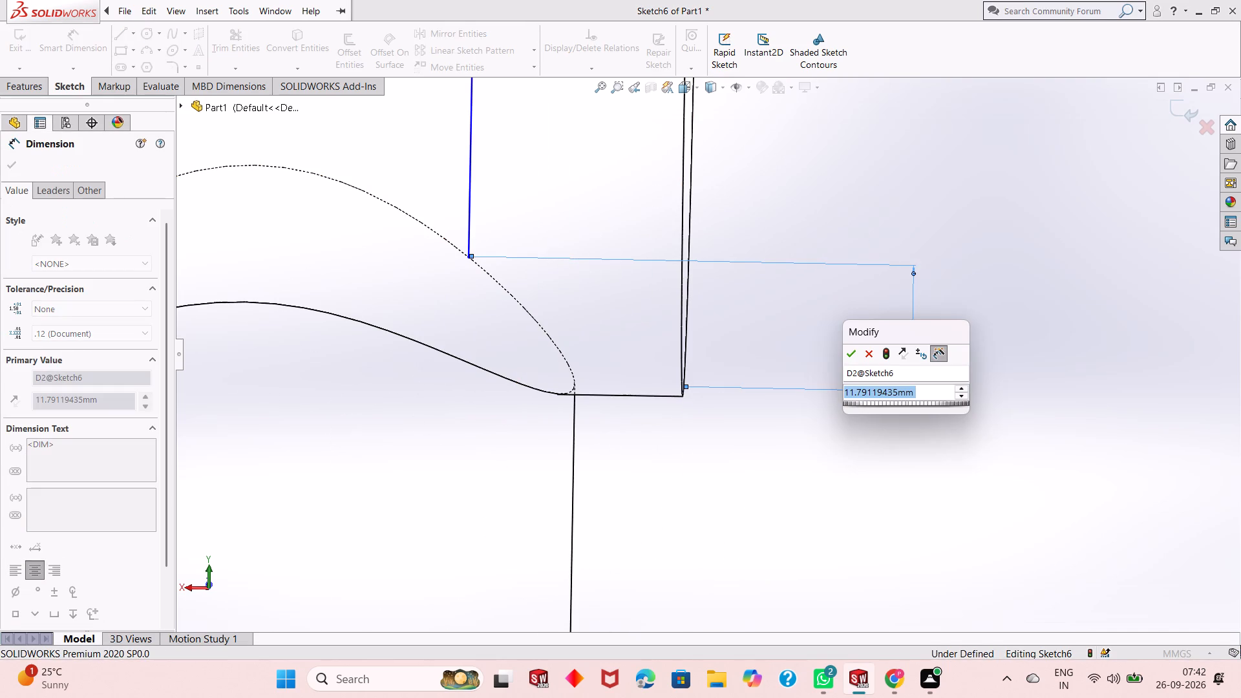
pyautogui.write('10')
pyautogui.press('Return')
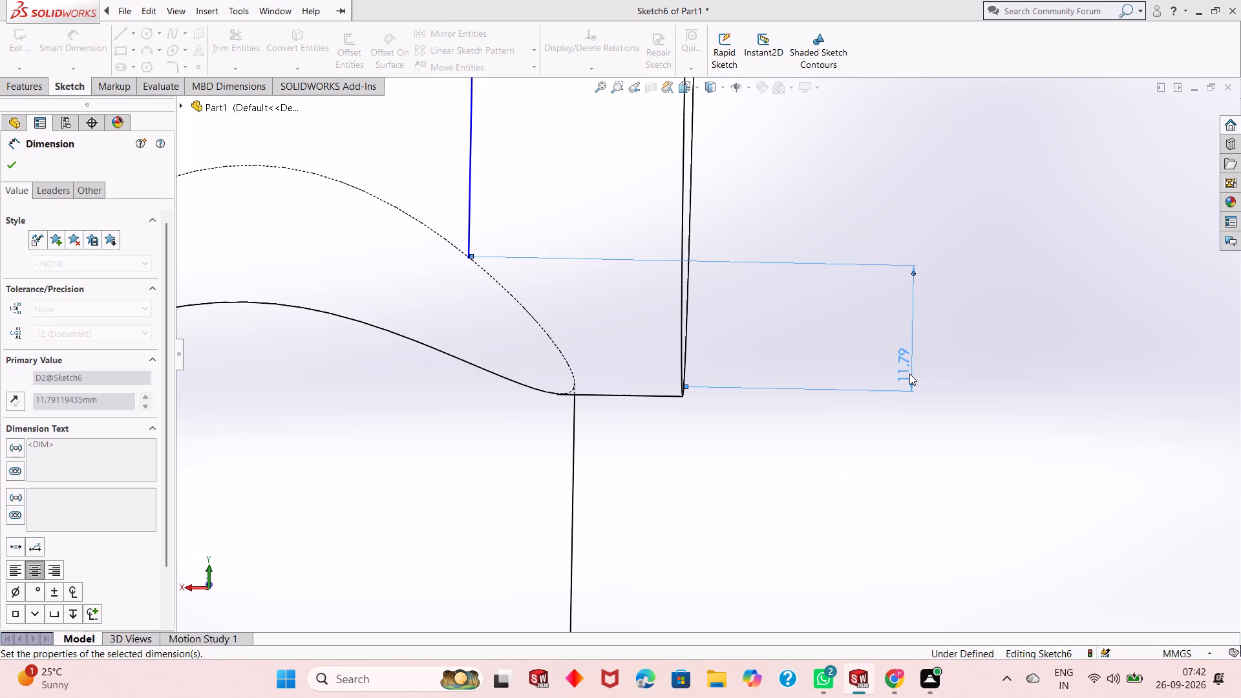
pyautogui.scroll(-3, 702, 391)
pyautogui.scroll(4, 702, 391)
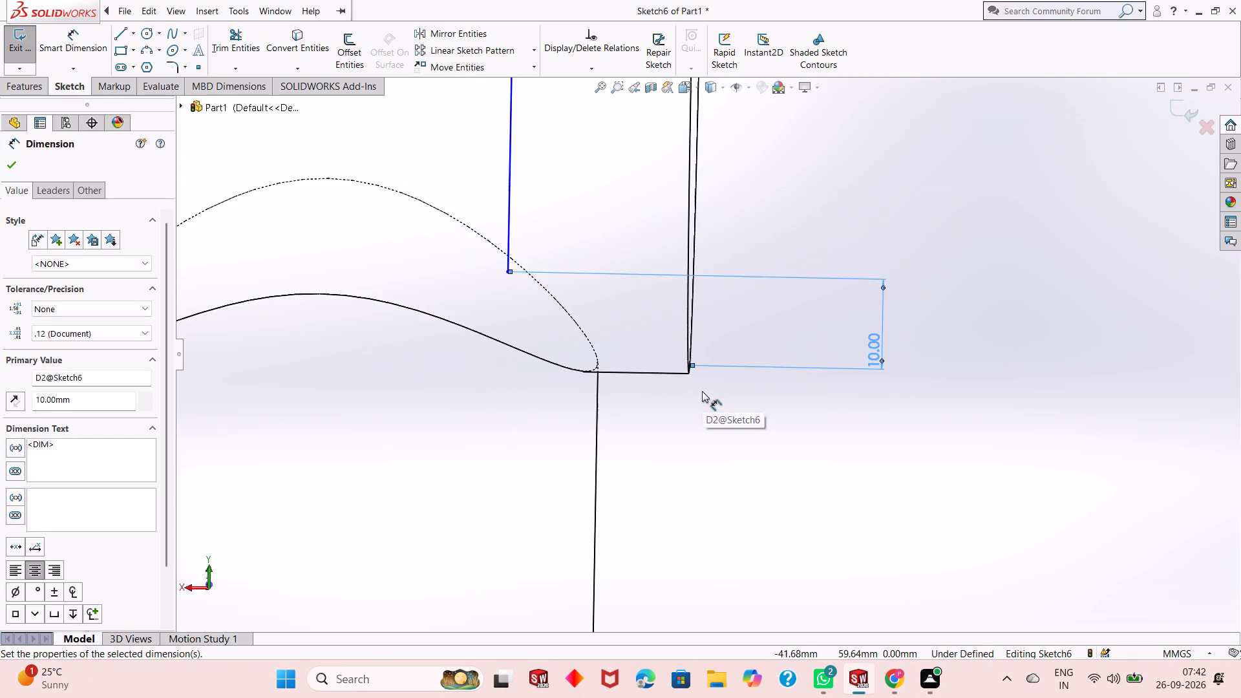
pyautogui.scroll(6, 702, 391)
pyautogui.scroll(-5, 707, 350)
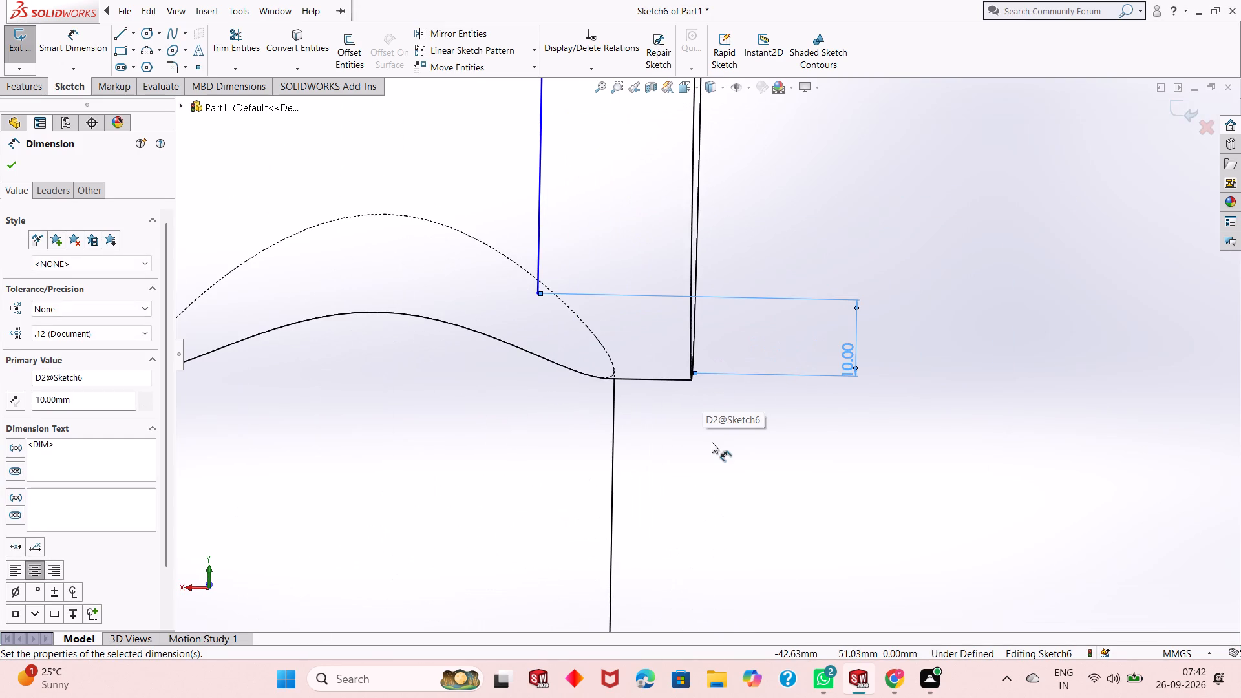
pyautogui.click(6, 167)
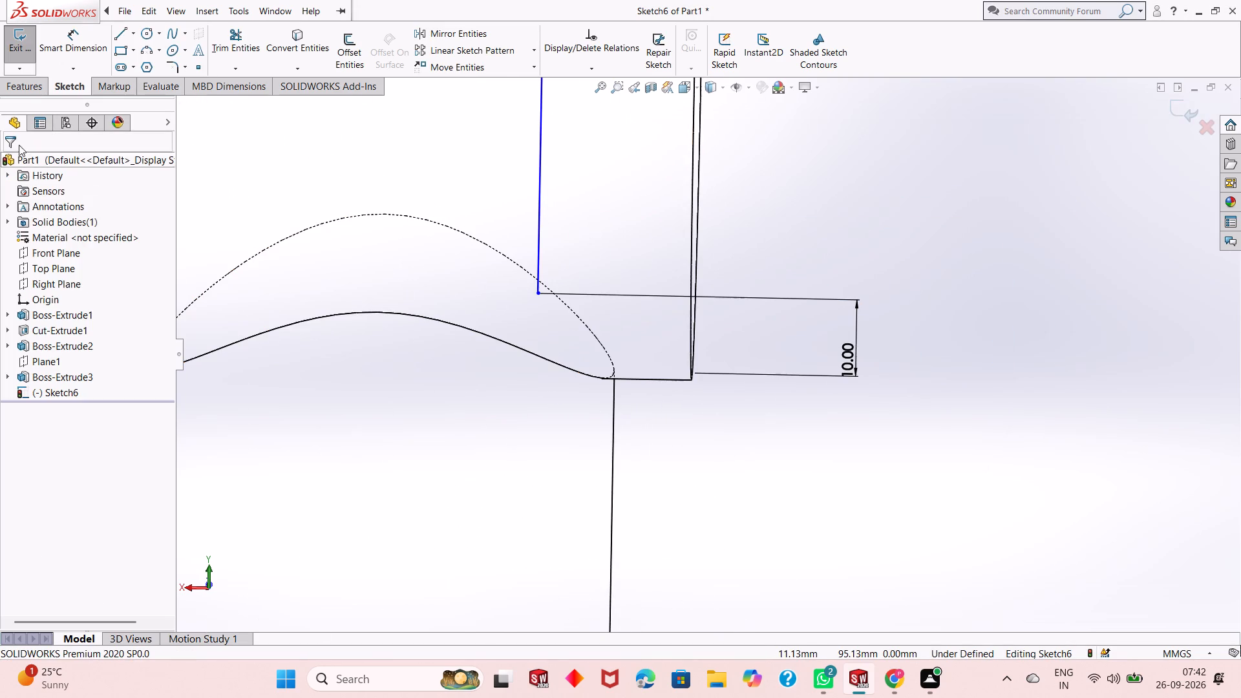
# Draw a 5 mm vertical line up from the horizontal cylinder's lower corner, beside the 10 mm dimension.
pyautogui.click(115, 28)
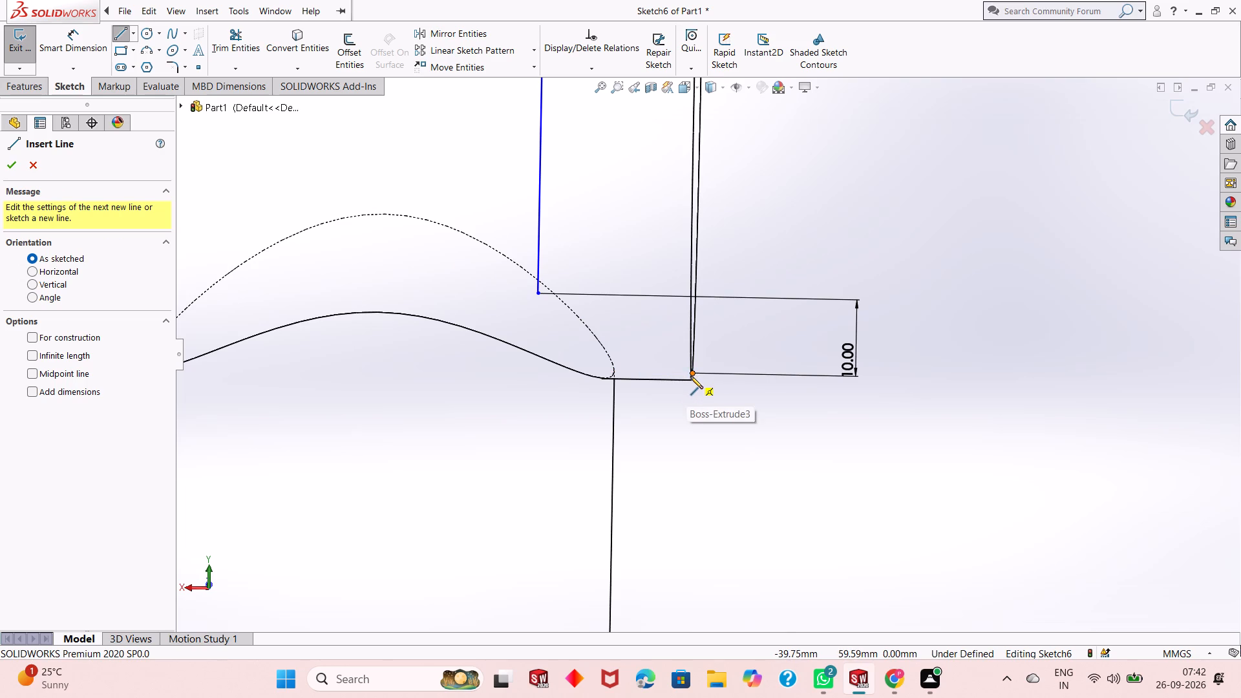
pyautogui.click(690, 370)
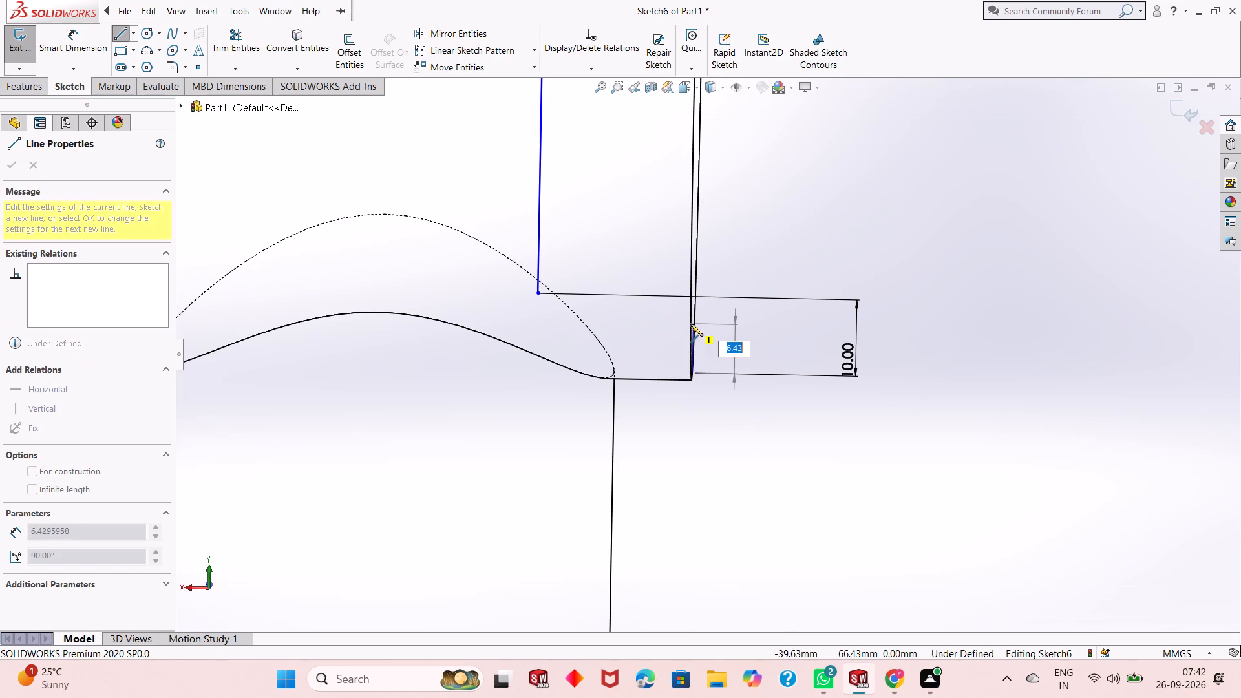
pyautogui.press('5')
pyautogui.press('Return')
pyautogui.press('Escape')
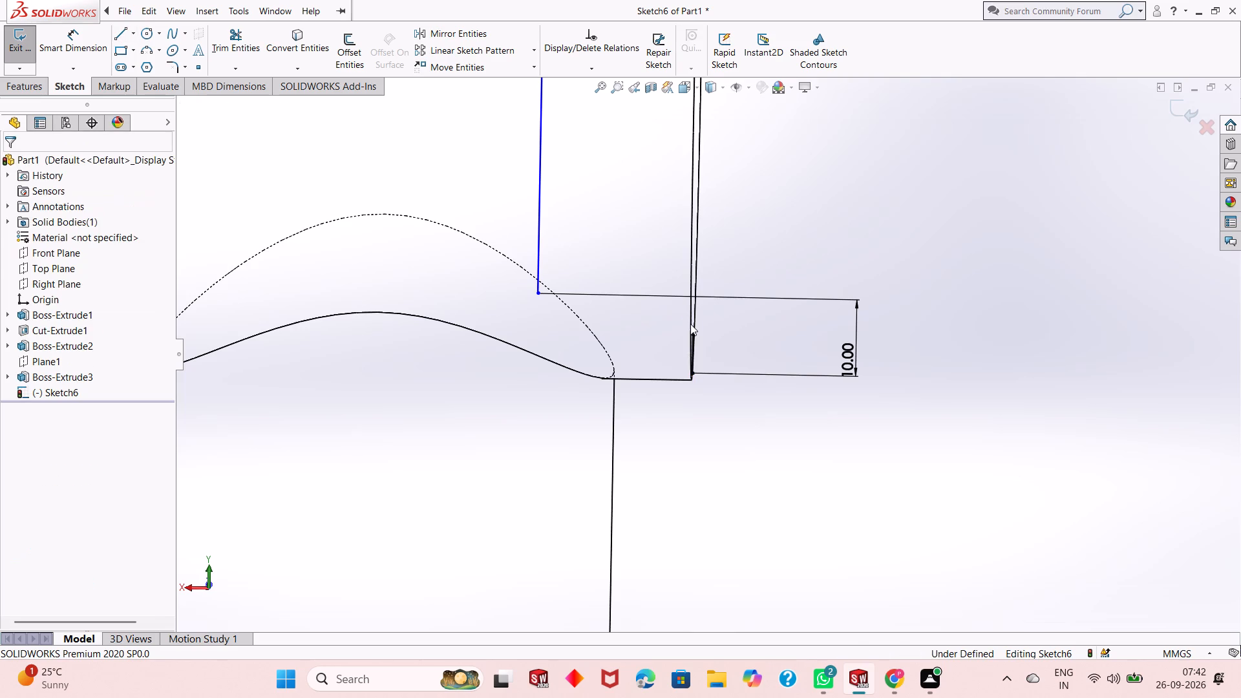
# Draw a 5 mm vertical line down from the horizontal cylinder's upper corner, on the same side as the lower short line.
pyautogui.scroll(-3, 699, 385)
pyautogui.scroll(1, 699, 385)
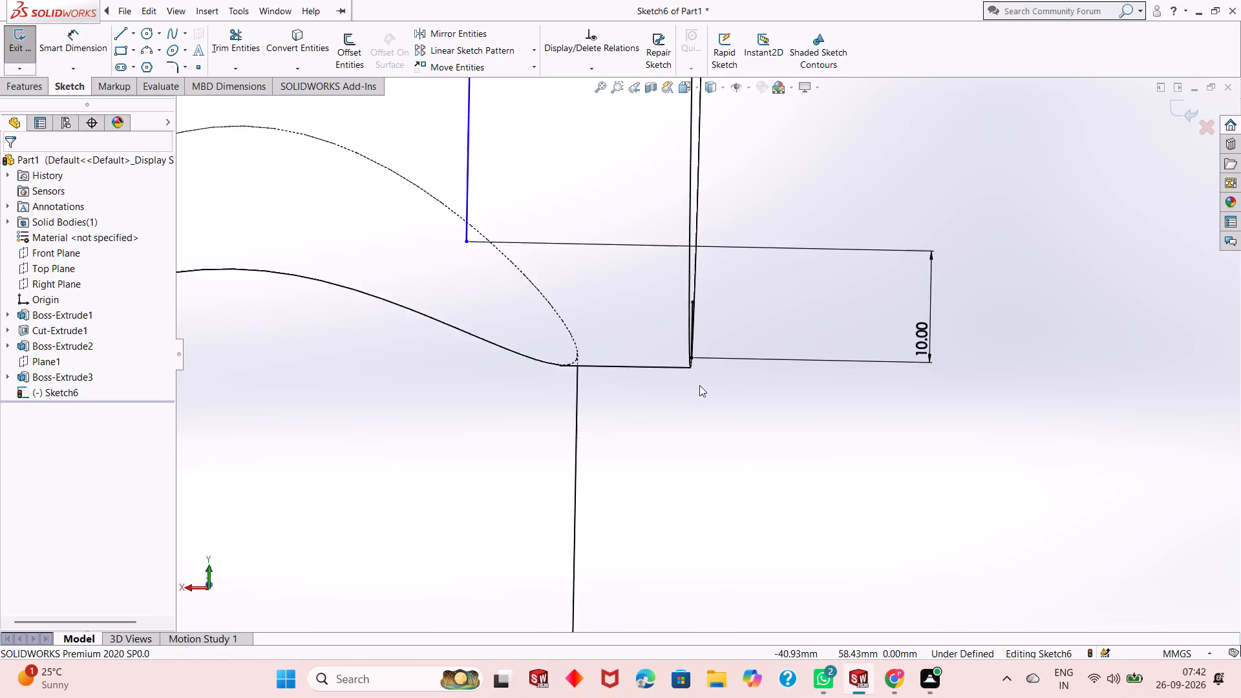
pyautogui.scroll(9, 699, 385)
pyautogui.scroll(-3, 682, 120)
pyautogui.scroll(-2, 762, 282)
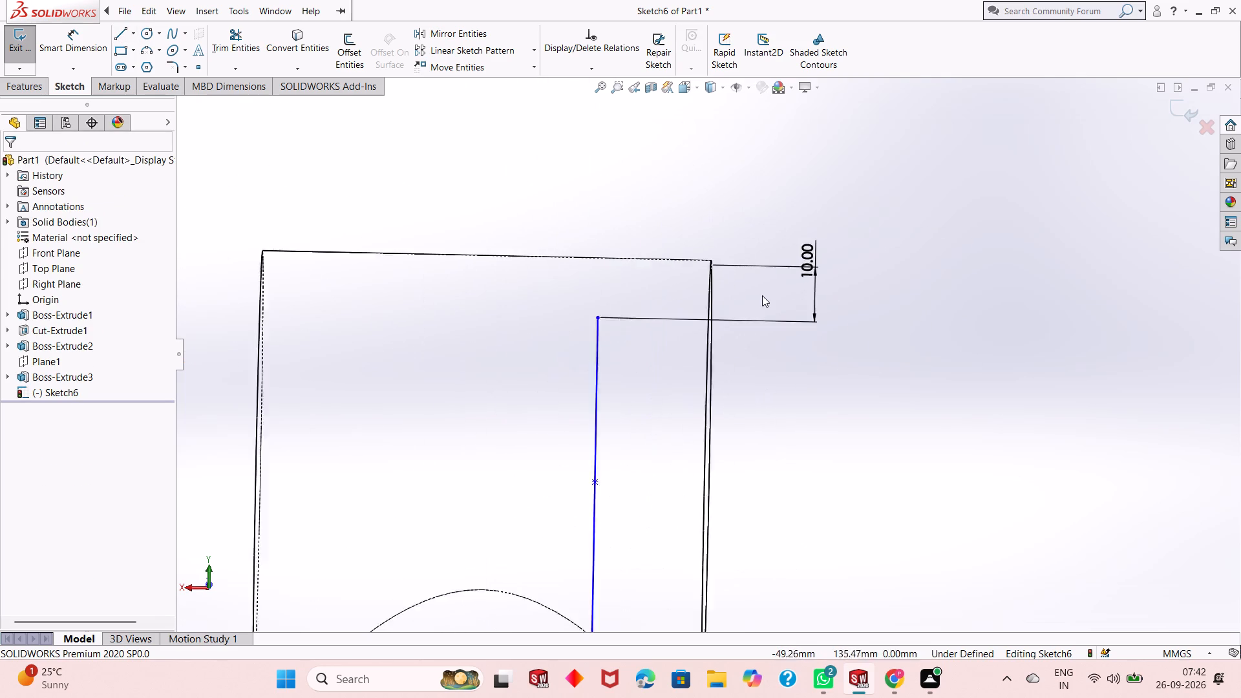
pyautogui.scroll(-4, 762, 295)
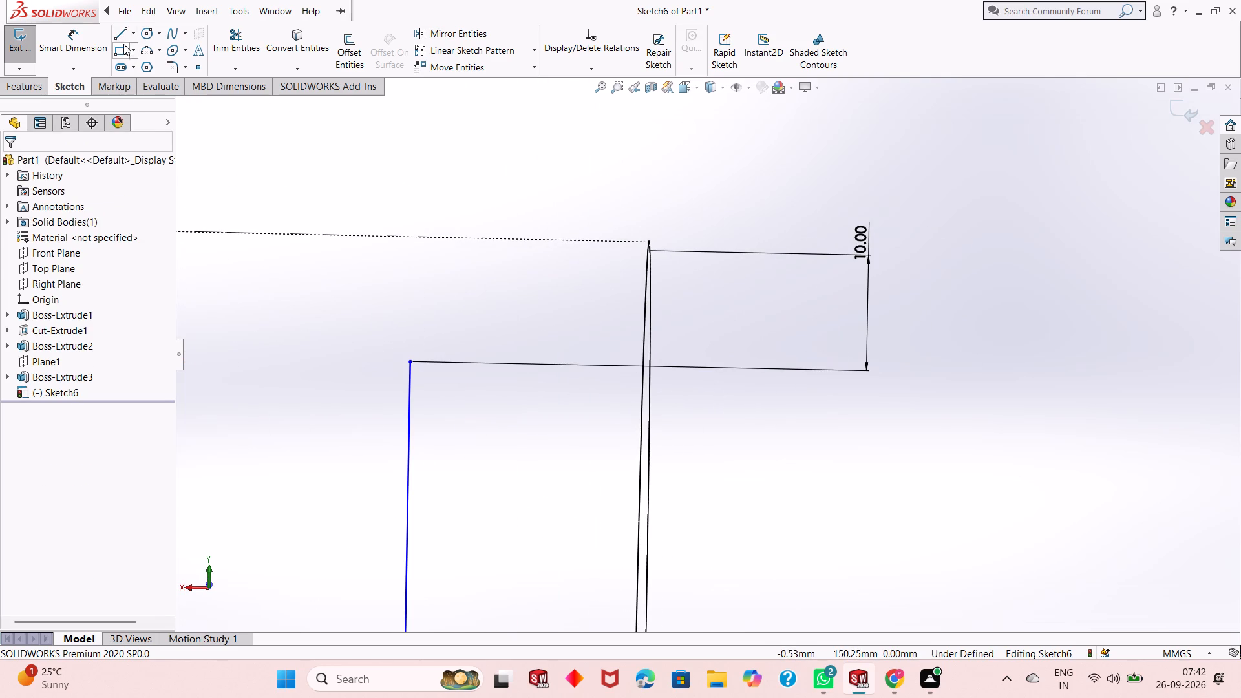
pyautogui.click(123, 30)
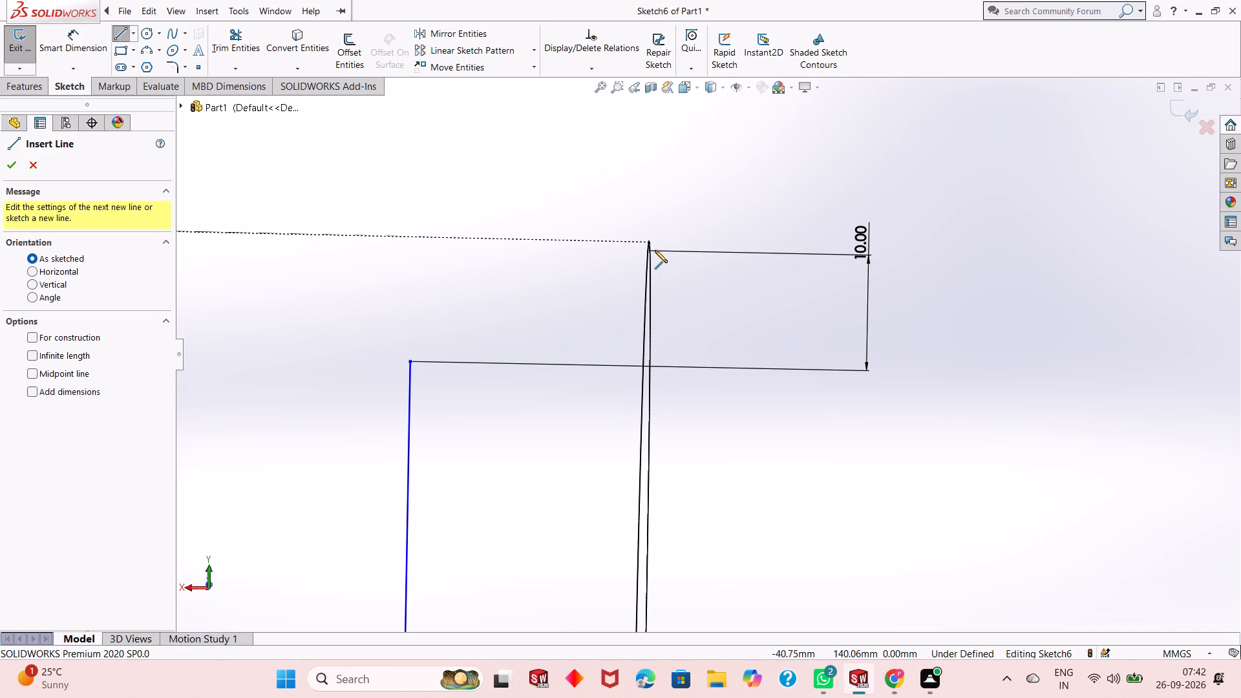
pyautogui.click(646, 250)
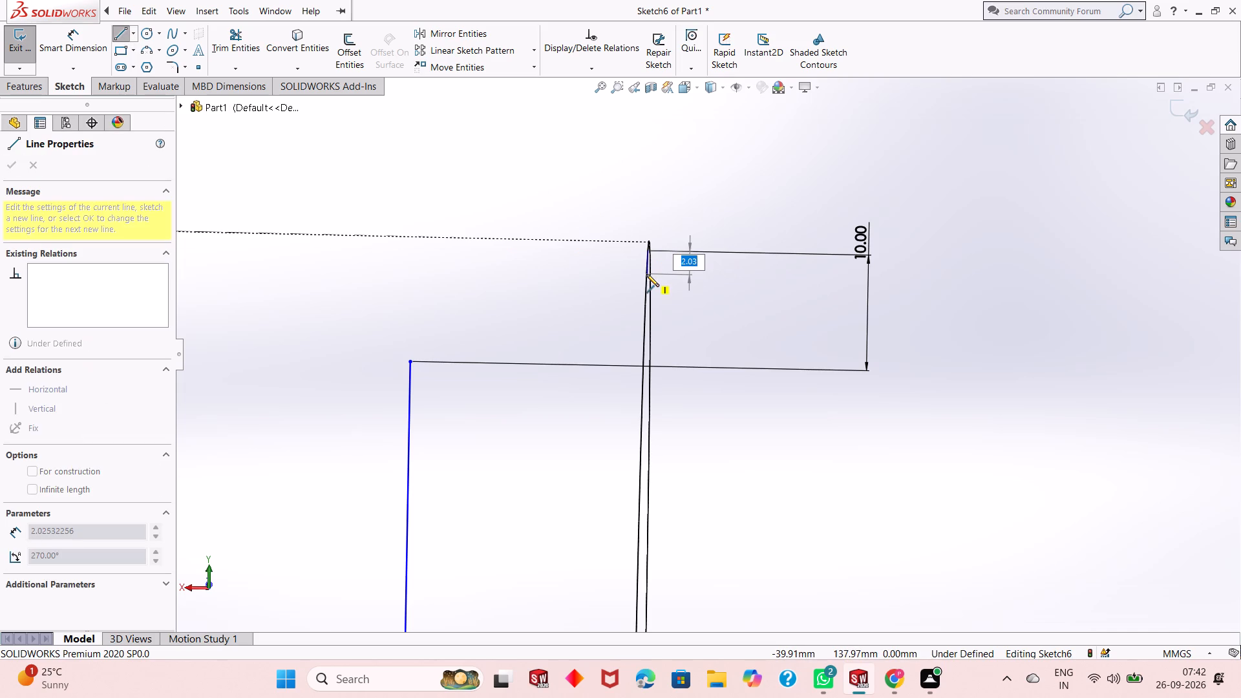
pyautogui.press('5')
pyautogui.press('Return')
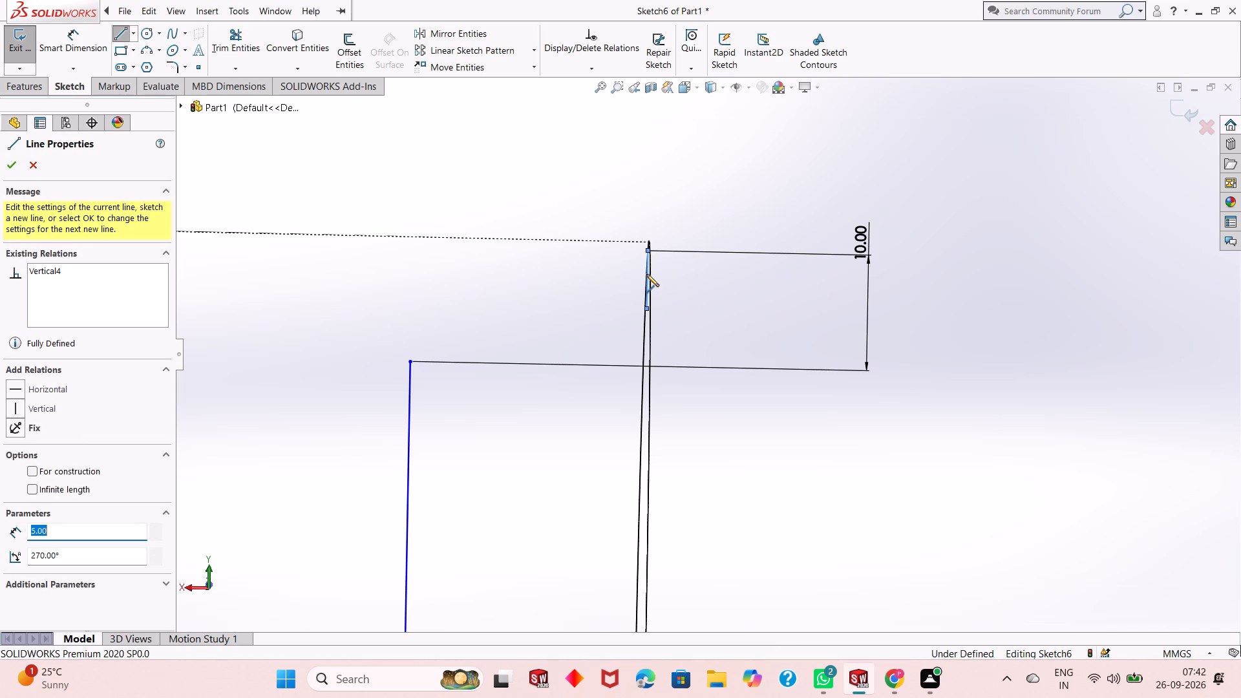
pyautogui.press('Escape')
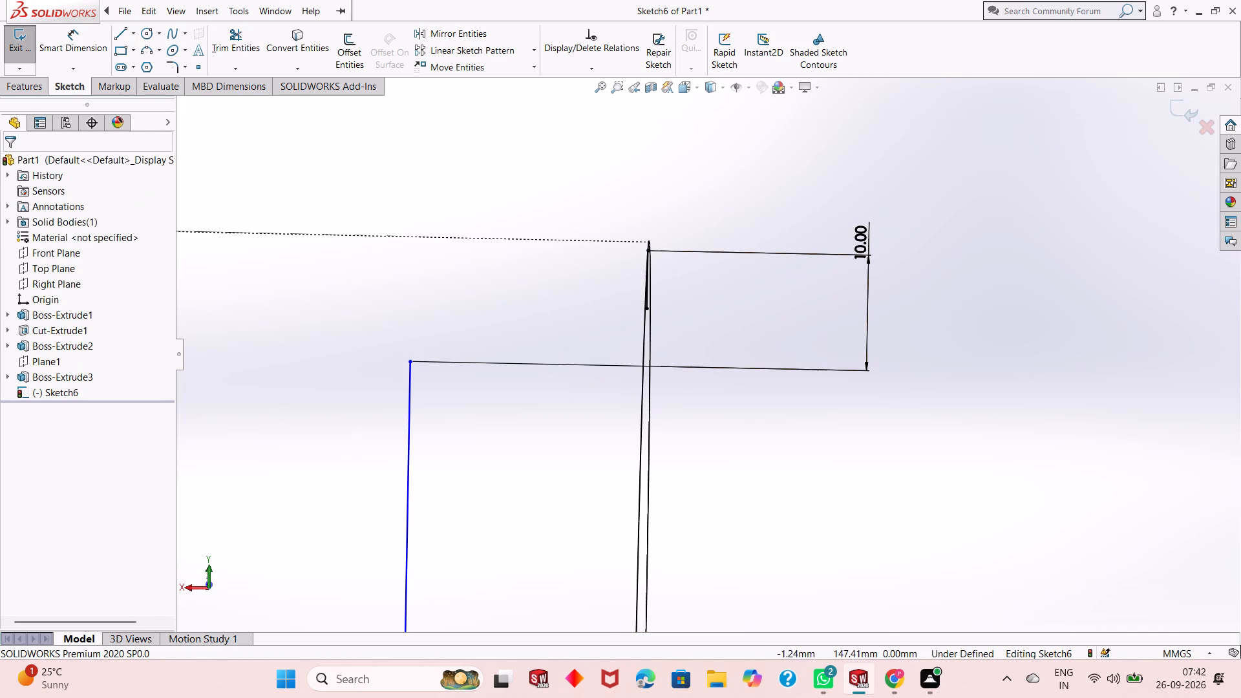
# Dimension the horizontal distance between the long vertical line and the horizontal cylinder's end edge as 3 mm.
pyautogui.click(62, 50)
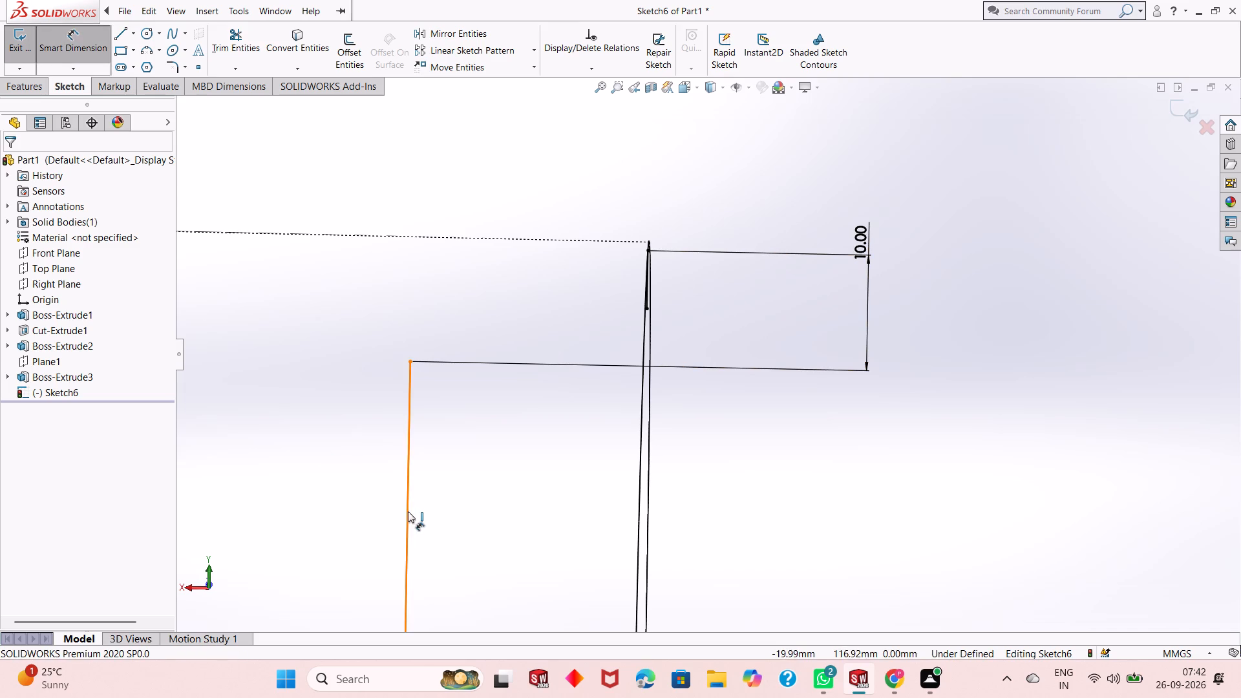
pyautogui.click(408, 511)
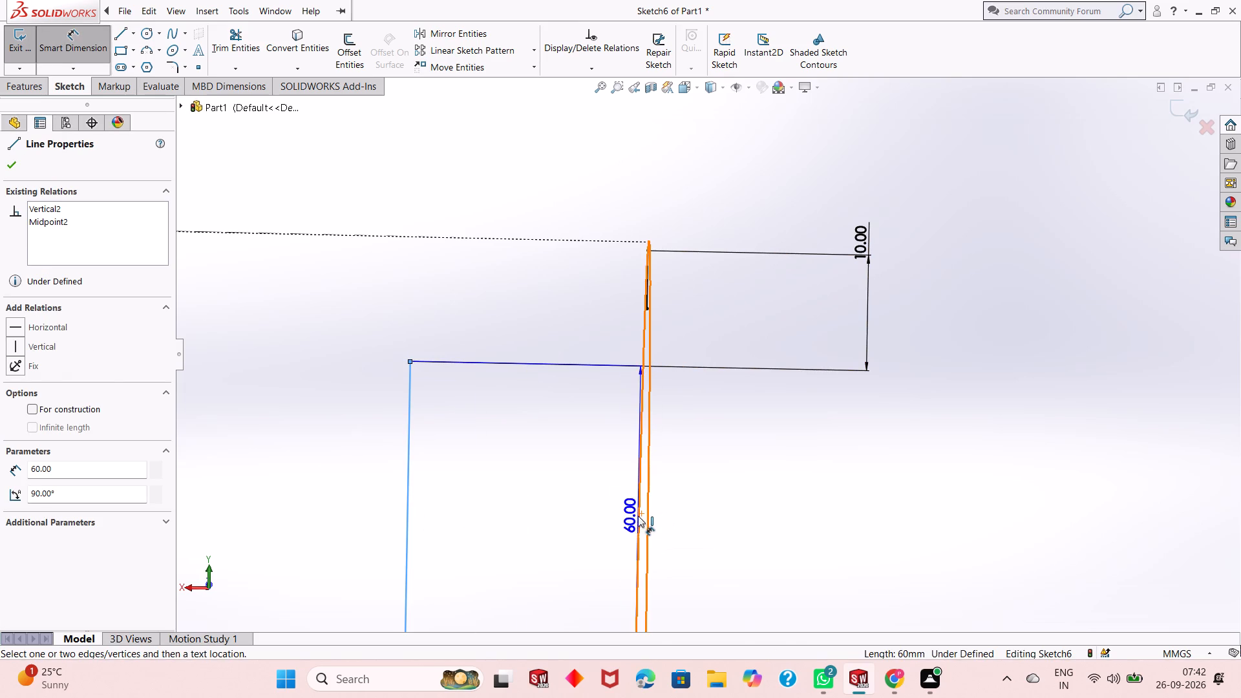
pyautogui.click(638, 516)
pyautogui.click(626, 204)
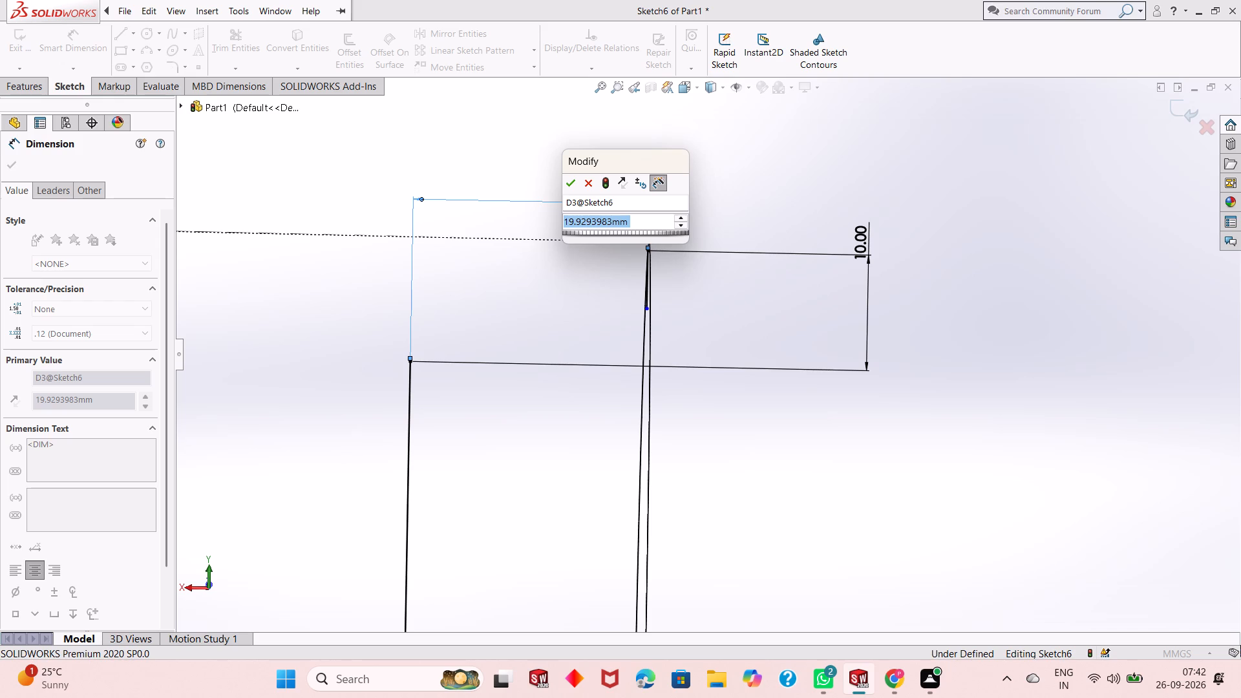
pyautogui.press('3')
pyautogui.press('Return')
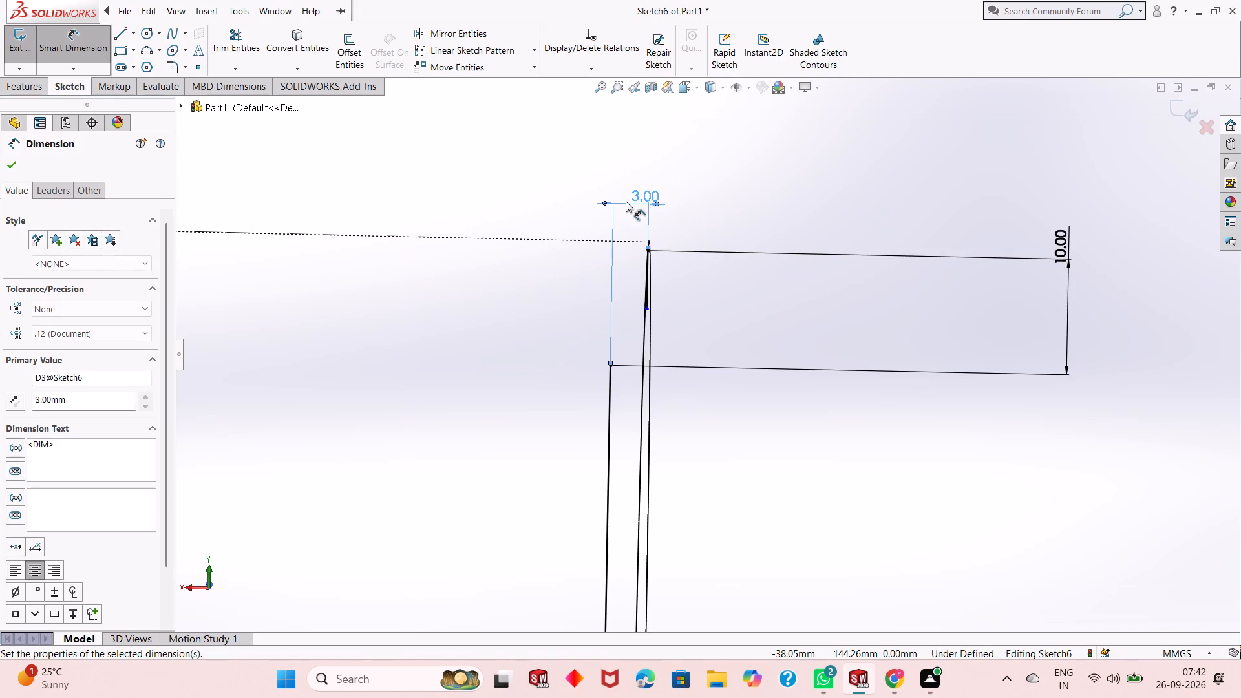
pyautogui.rightClick(567, 123)
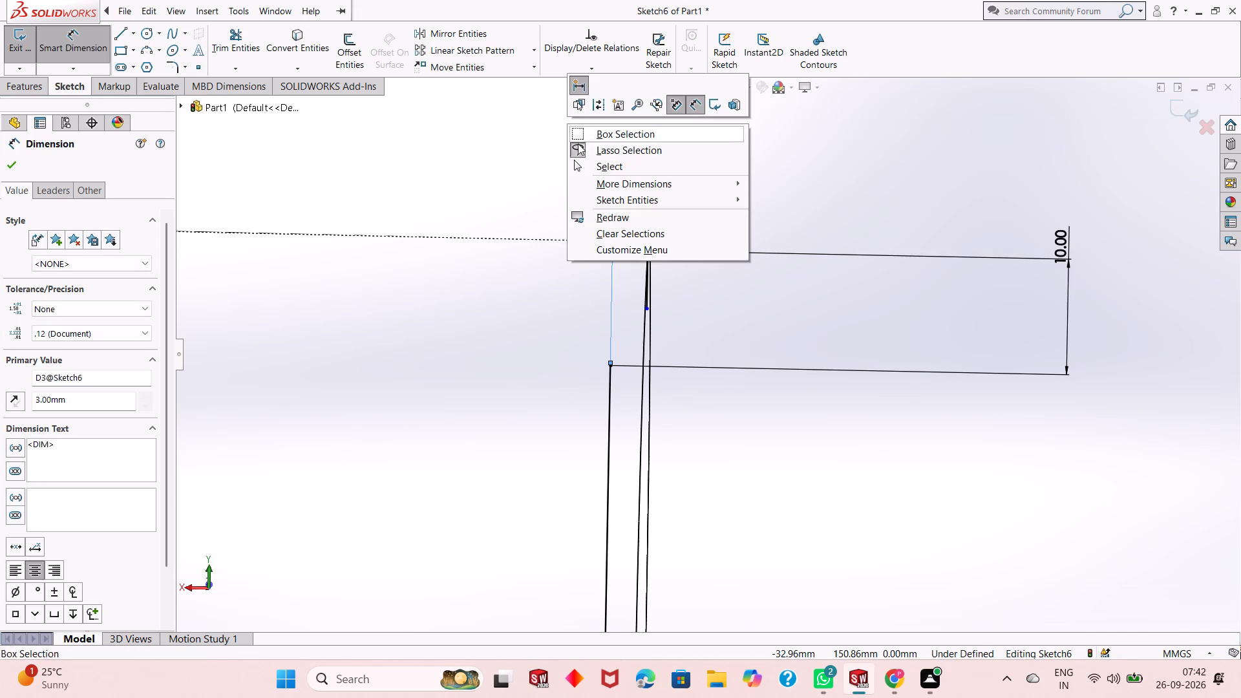
pyautogui.click(591, 164)
# Draw a slanted line about 5.83 mm long from the upper short line's lower endpoint to the long vertical line's top endpoint.
pyautogui.scroll(-2, 593, 206)
pyautogui.scroll(5, 593, 206)
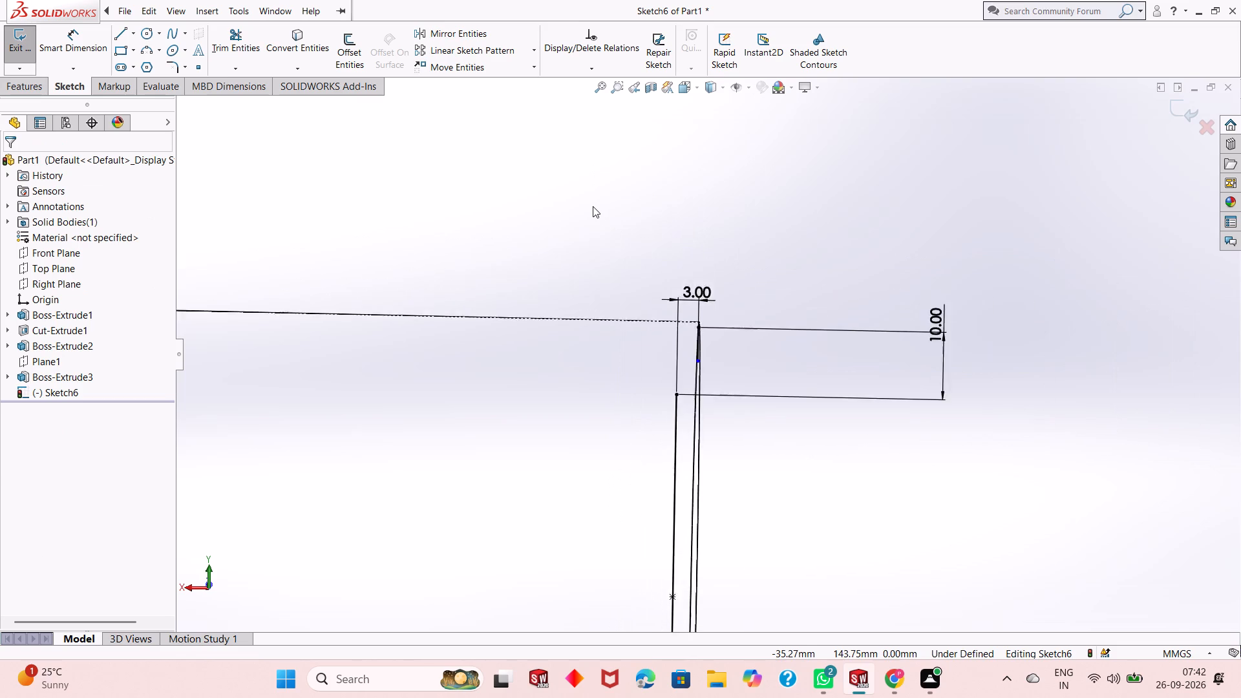
pyautogui.scroll(7, 593, 206)
pyautogui.scroll(1, 635, 469)
pyautogui.scroll(-1, 701, 423)
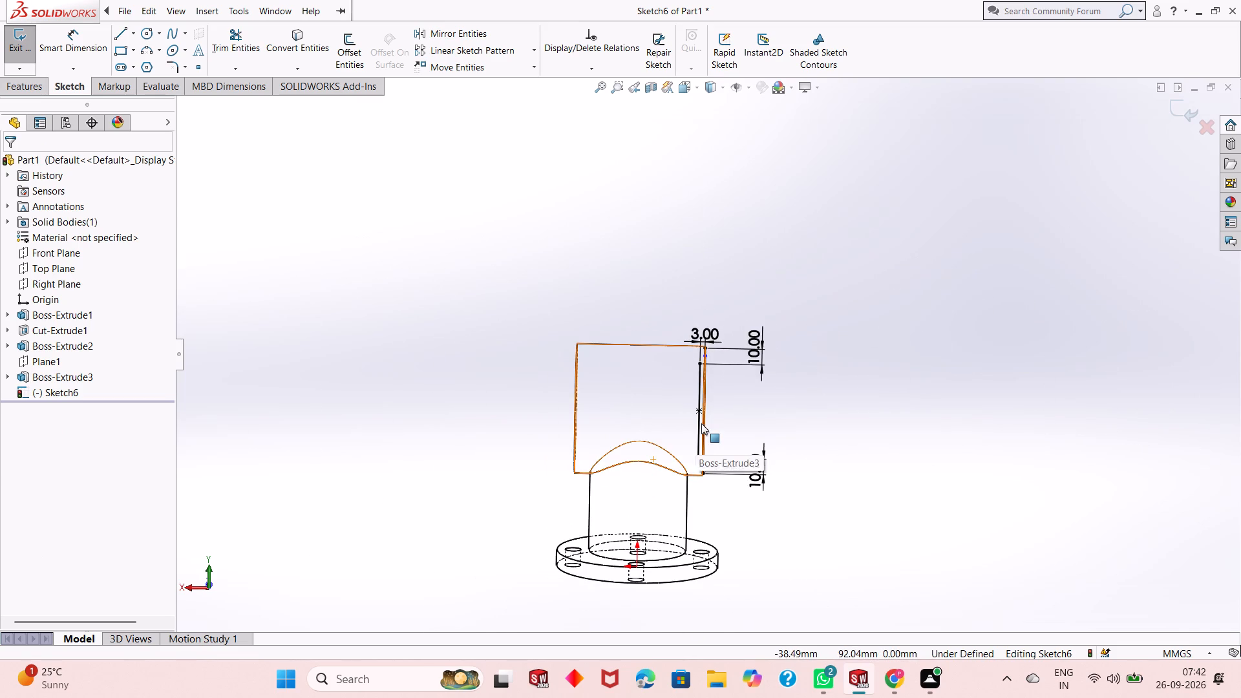
pyautogui.scroll(-4, 701, 423)
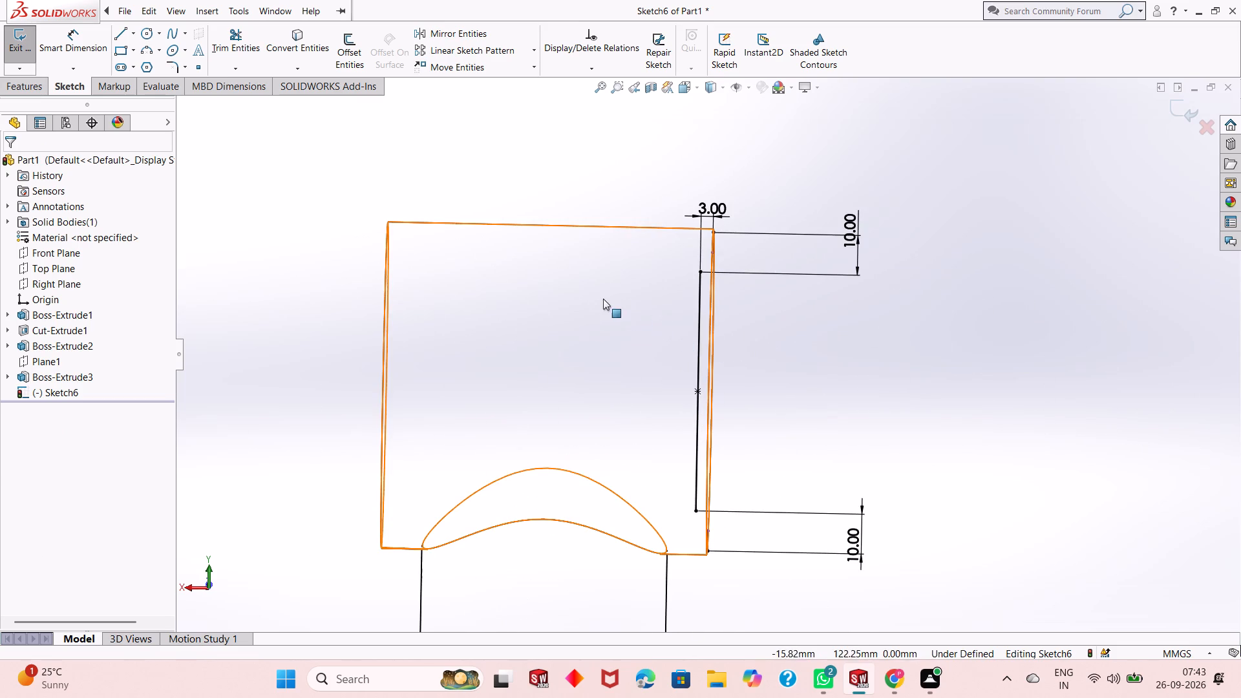
pyautogui.click(26, 87)
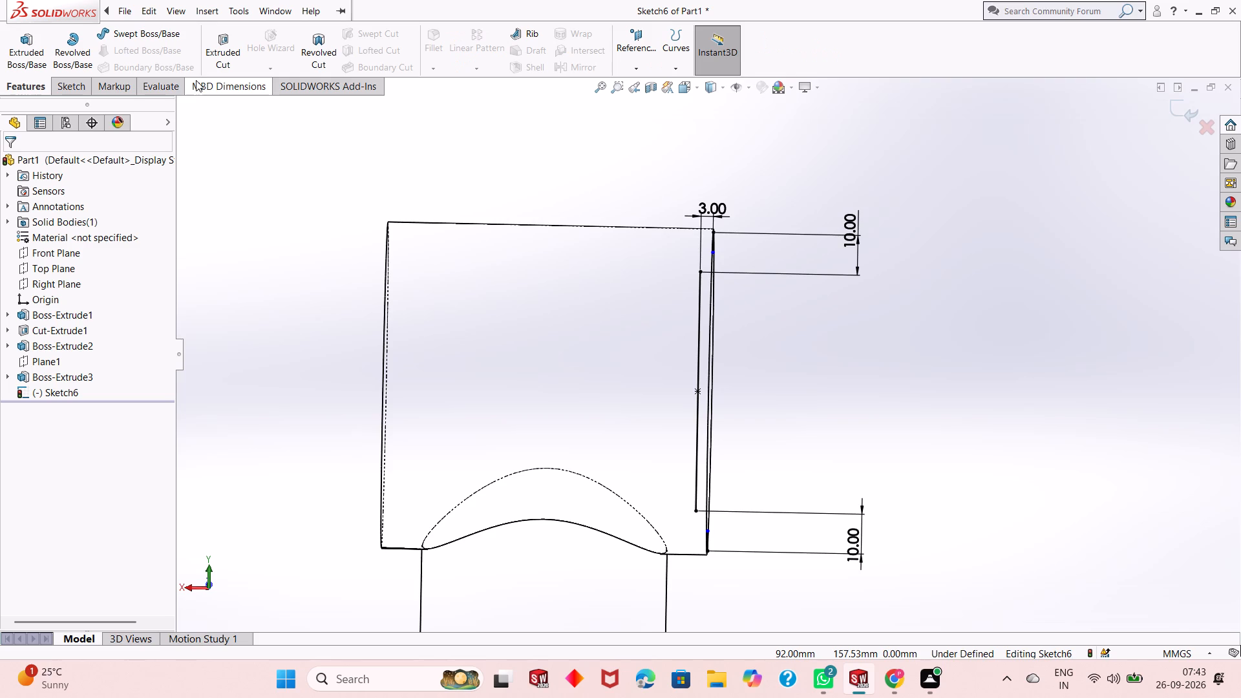
pyautogui.click(75, 84)
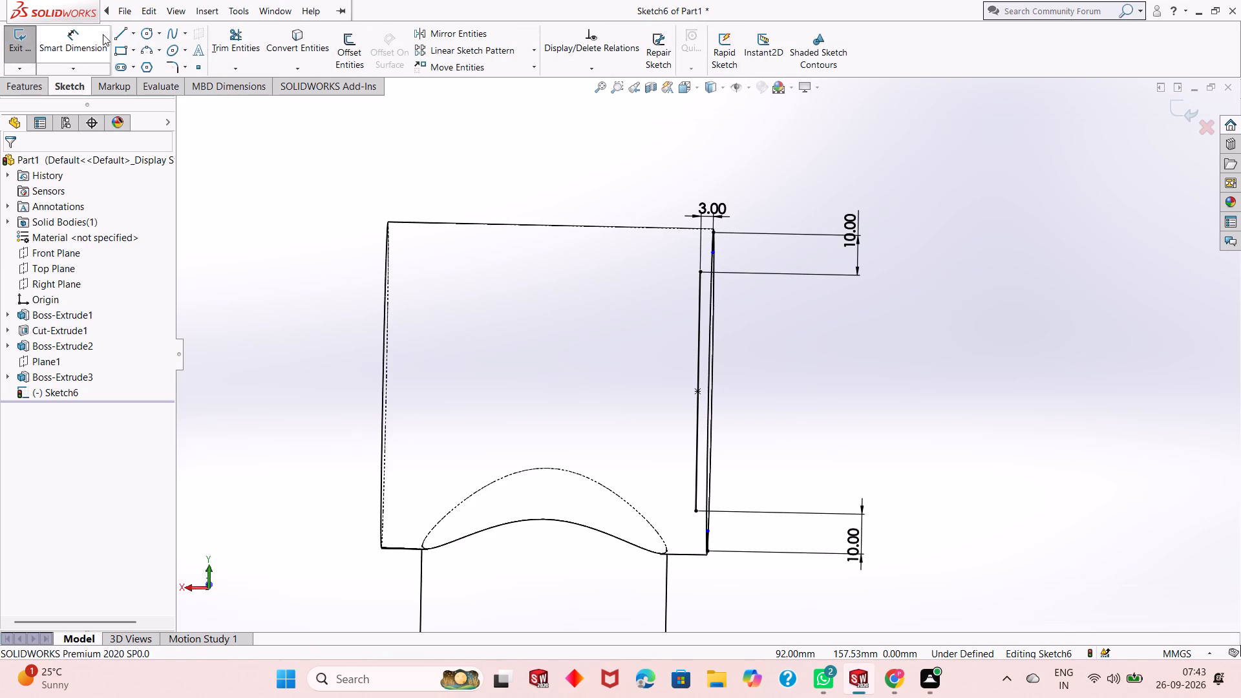
pyautogui.click(129, 29)
pyautogui.click(122, 34)
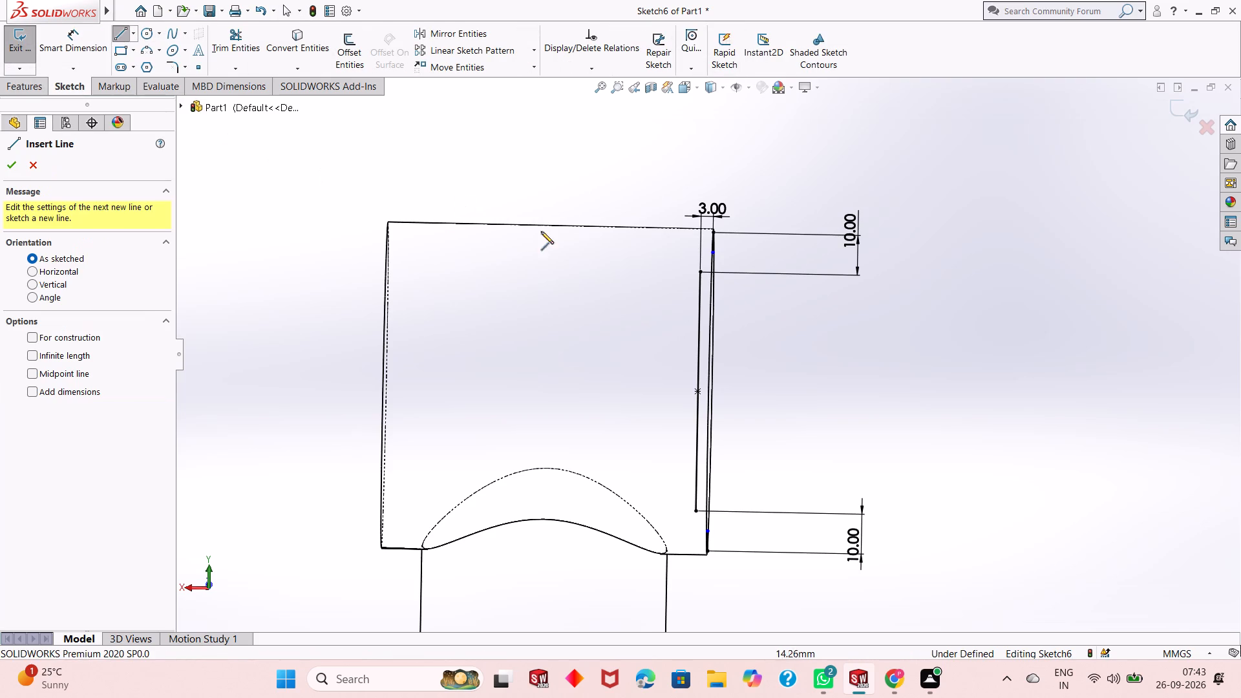
pyautogui.scroll(-5, 736, 266)
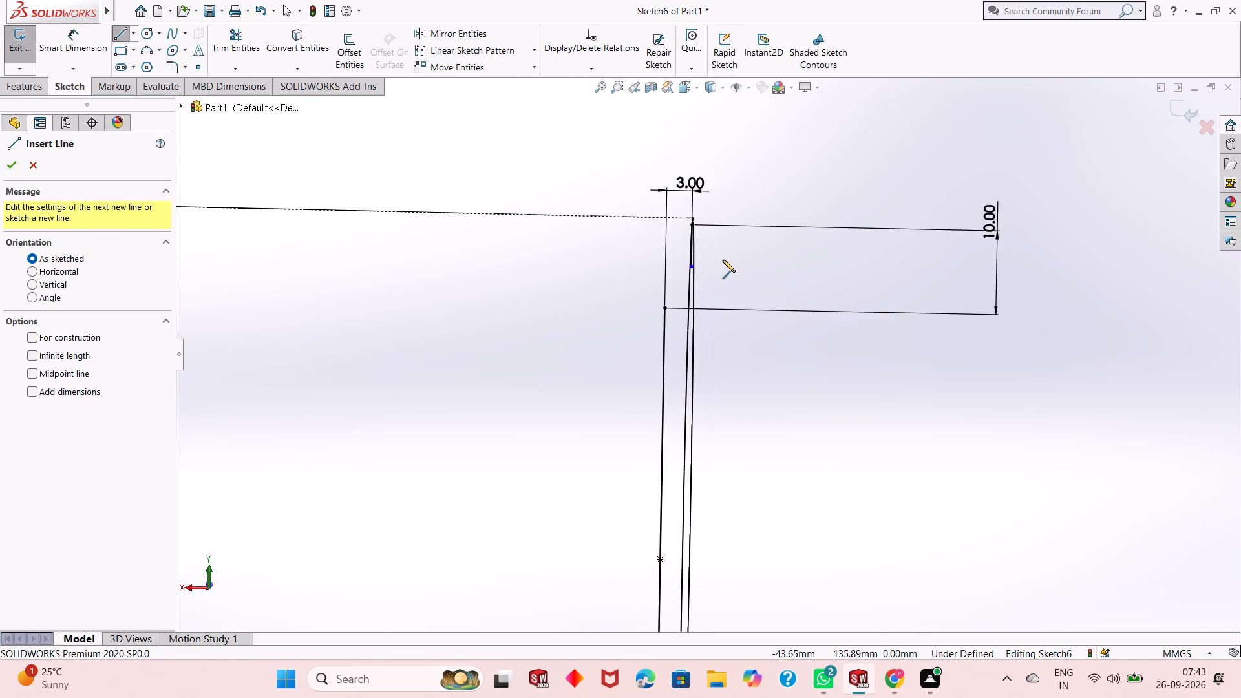
pyautogui.scroll(-2, 723, 260)
pyautogui.click(666, 290)
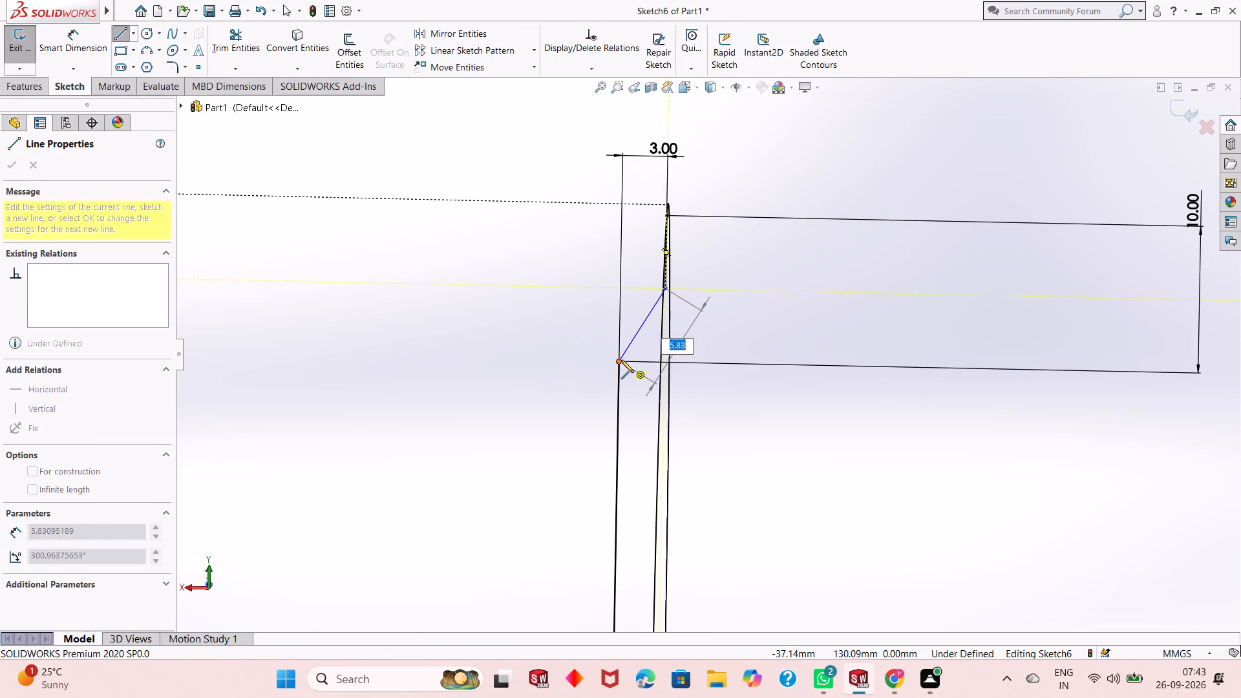
pyautogui.click(621, 360)
pyautogui.rightClick(621, 360)
pyautogui.click(627, 369)
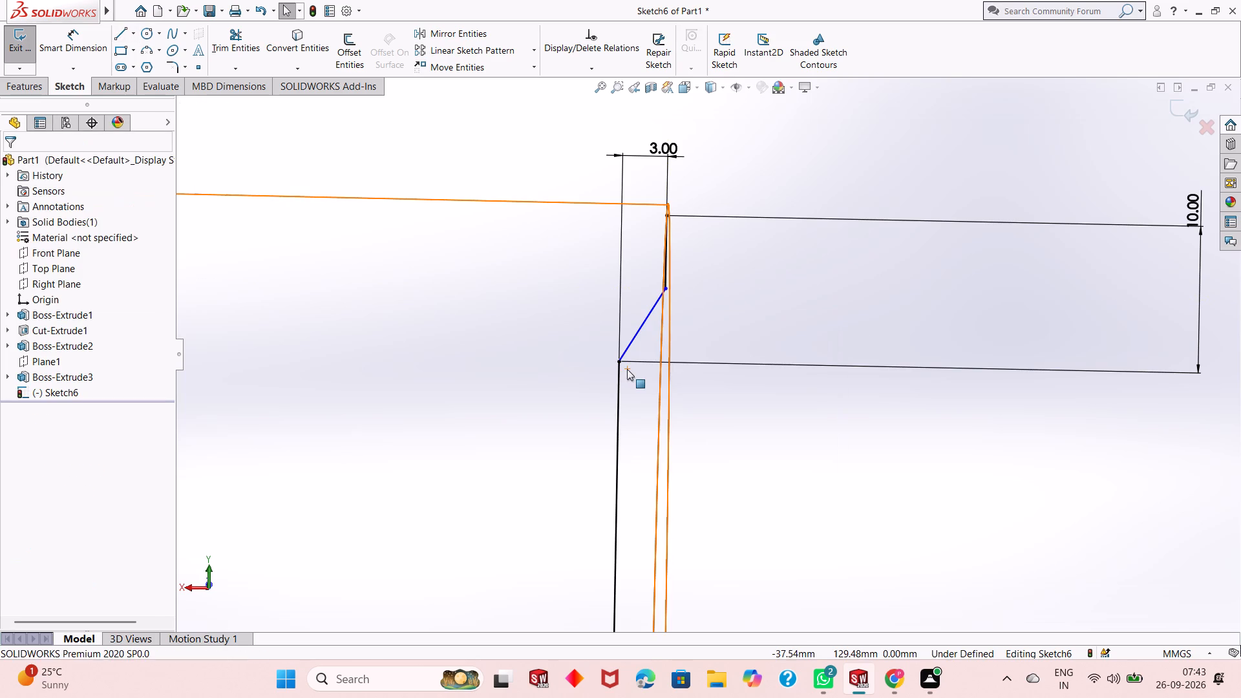
# Draw a slanted line about 5.83 mm long from the long vertical line's bottom endpoint to the lower short line's upper endpoint.
pyautogui.scroll(4, 584, 297)
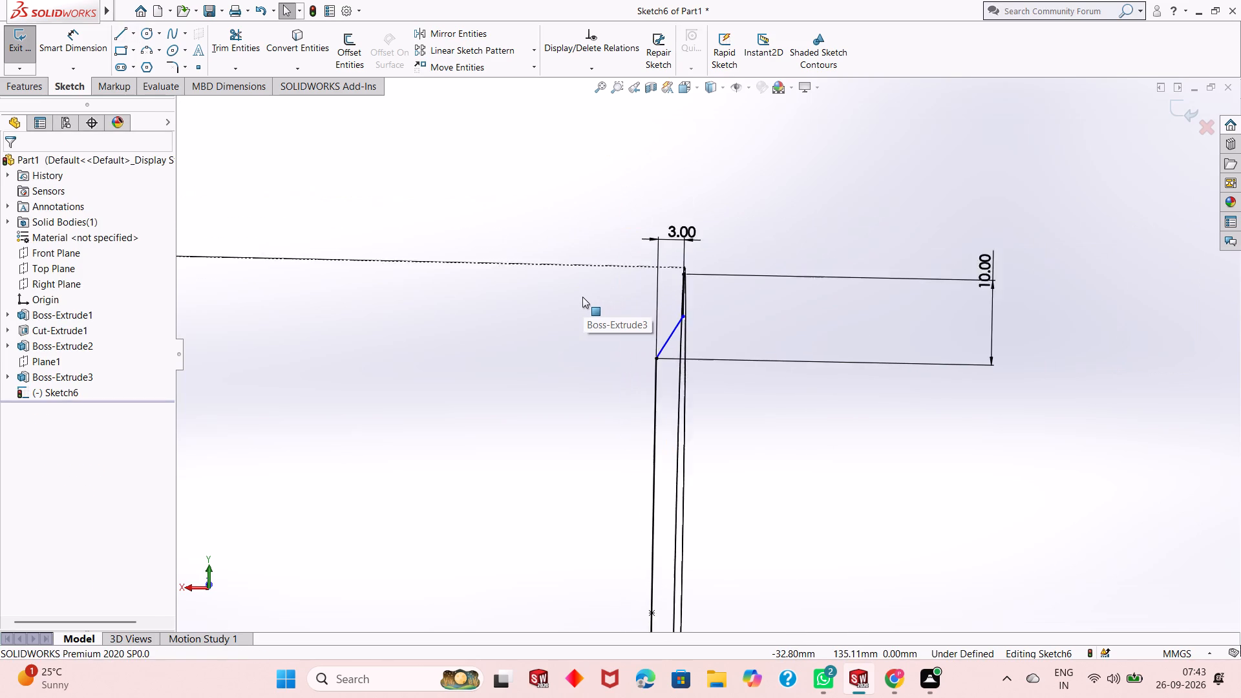
pyautogui.scroll(6, 582, 297)
pyautogui.scroll(-3, 710, 478)
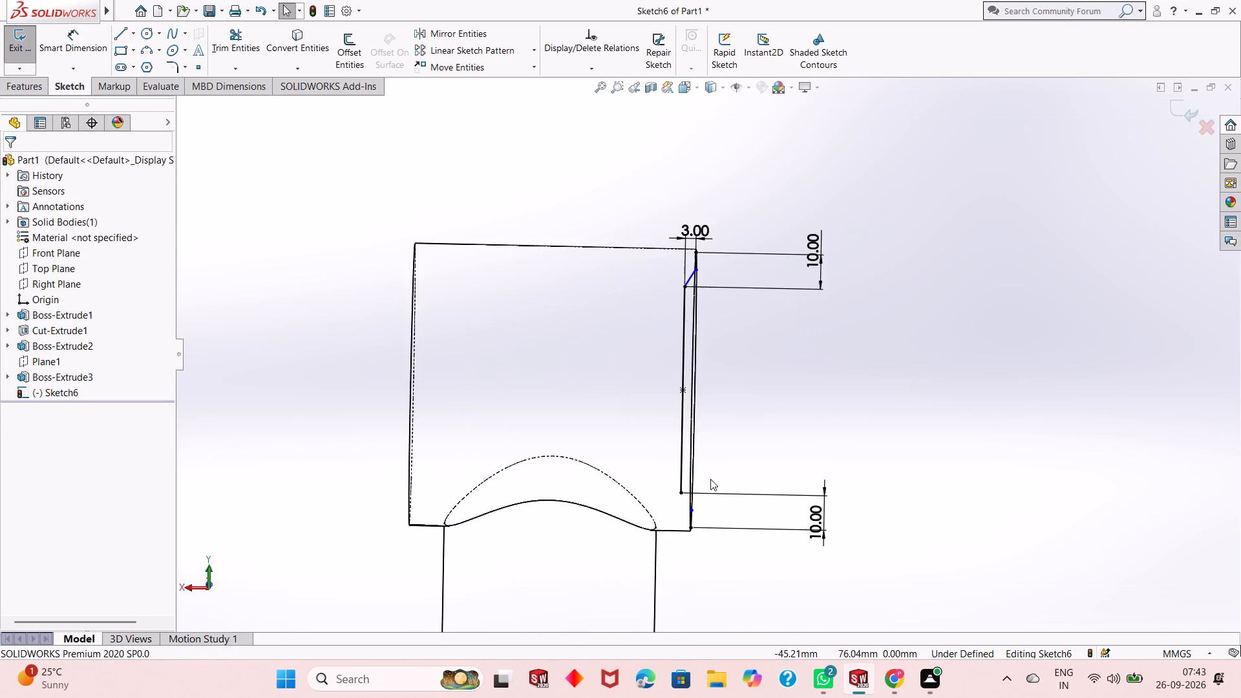
pyautogui.scroll(-5, 710, 479)
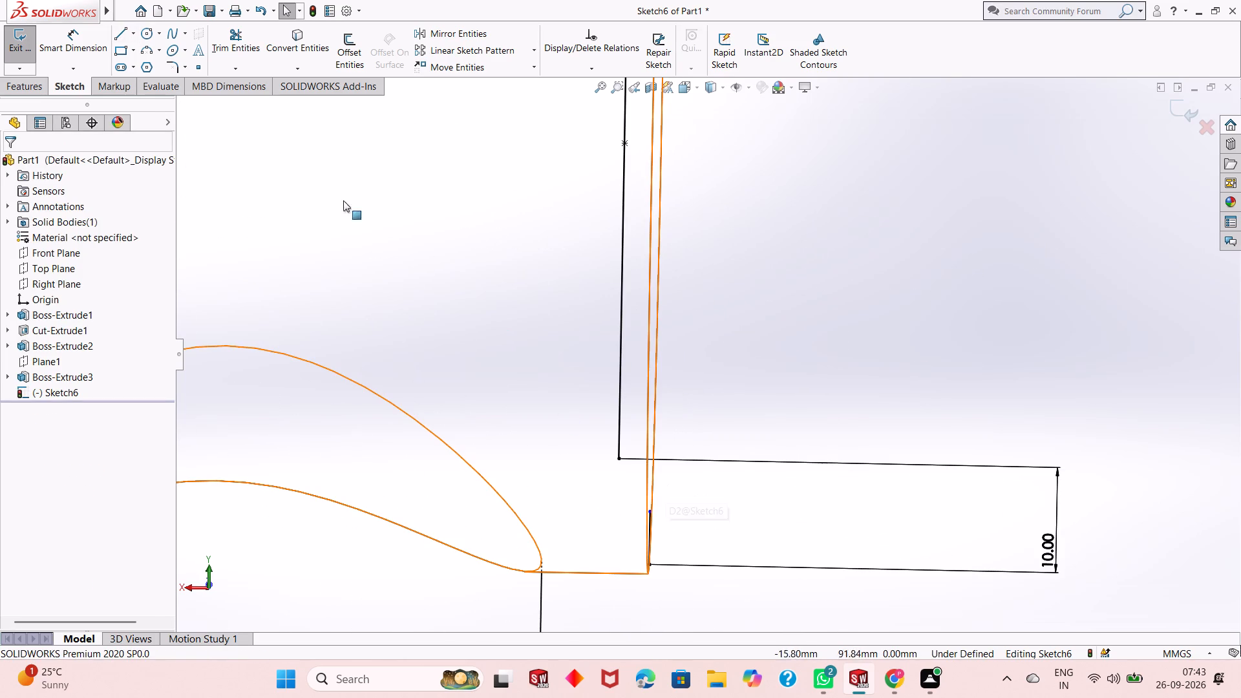
pyautogui.click(120, 34)
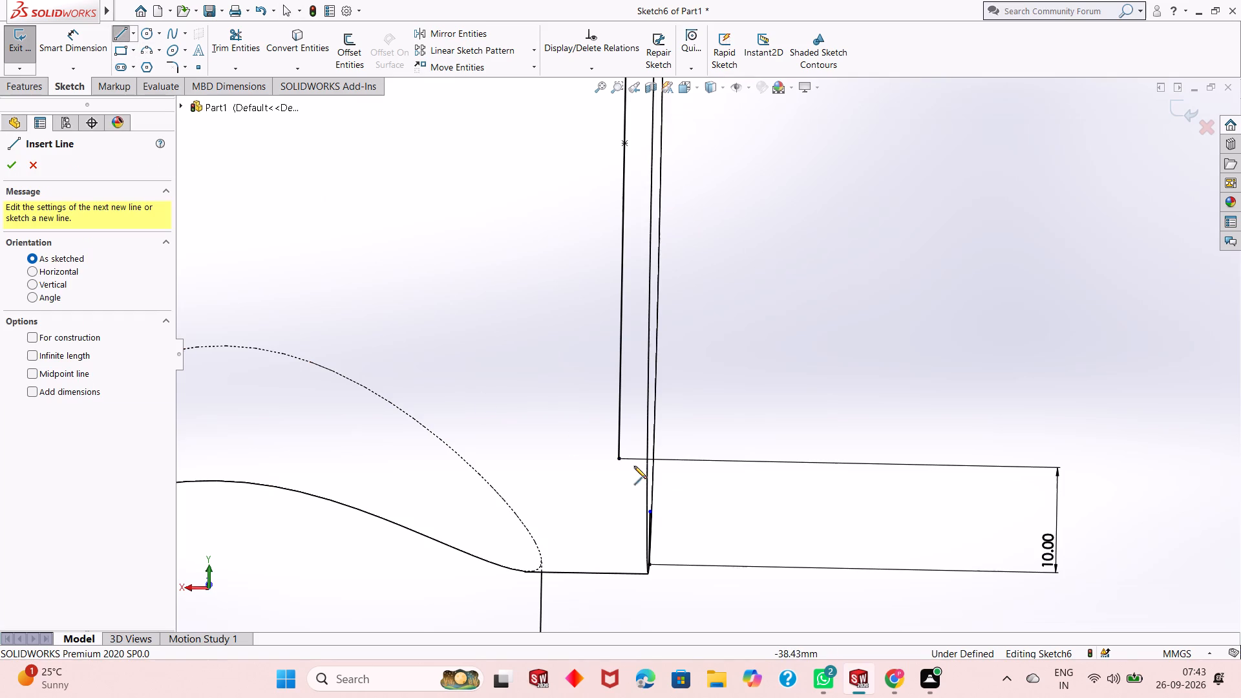
pyautogui.click(619, 458)
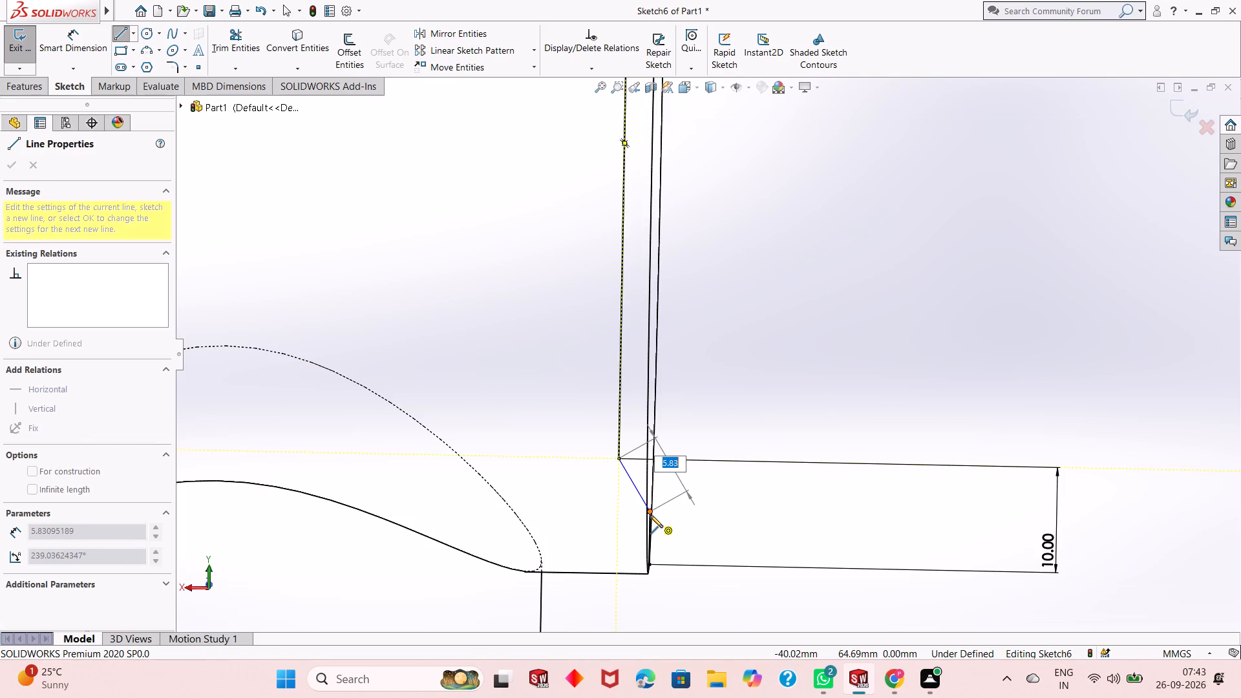
pyautogui.click(651, 509)
pyautogui.rightClick(651, 507)
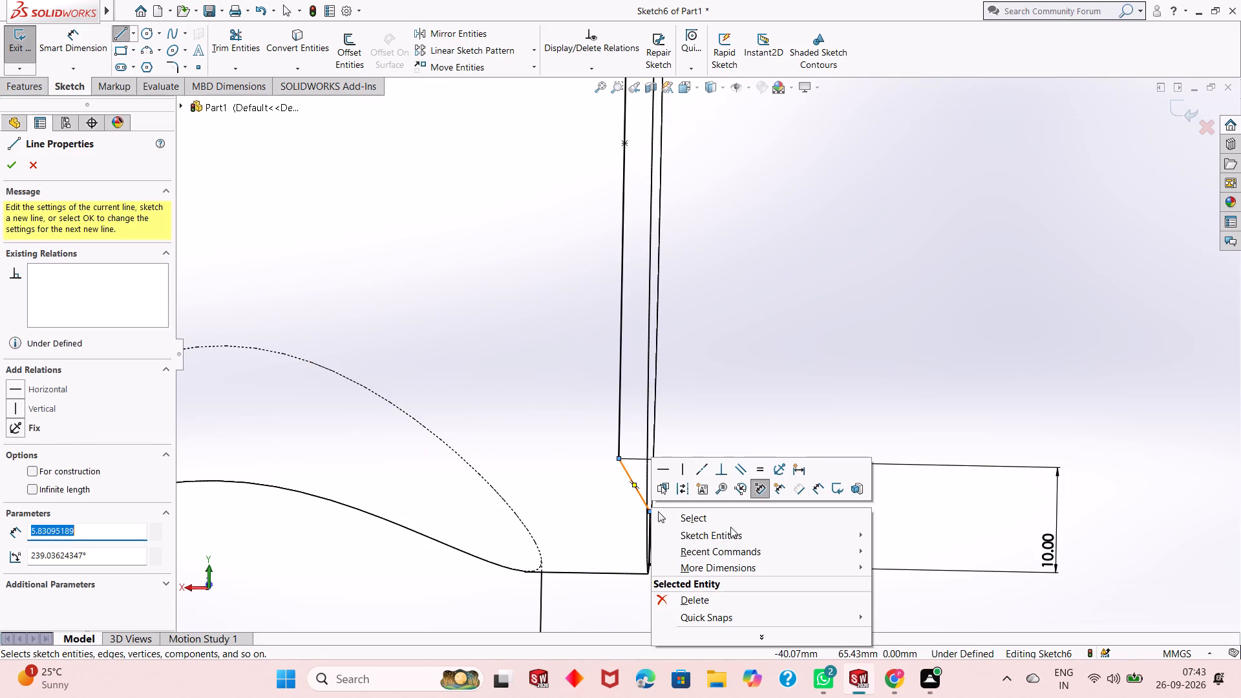
pyautogui.click(732, 514)
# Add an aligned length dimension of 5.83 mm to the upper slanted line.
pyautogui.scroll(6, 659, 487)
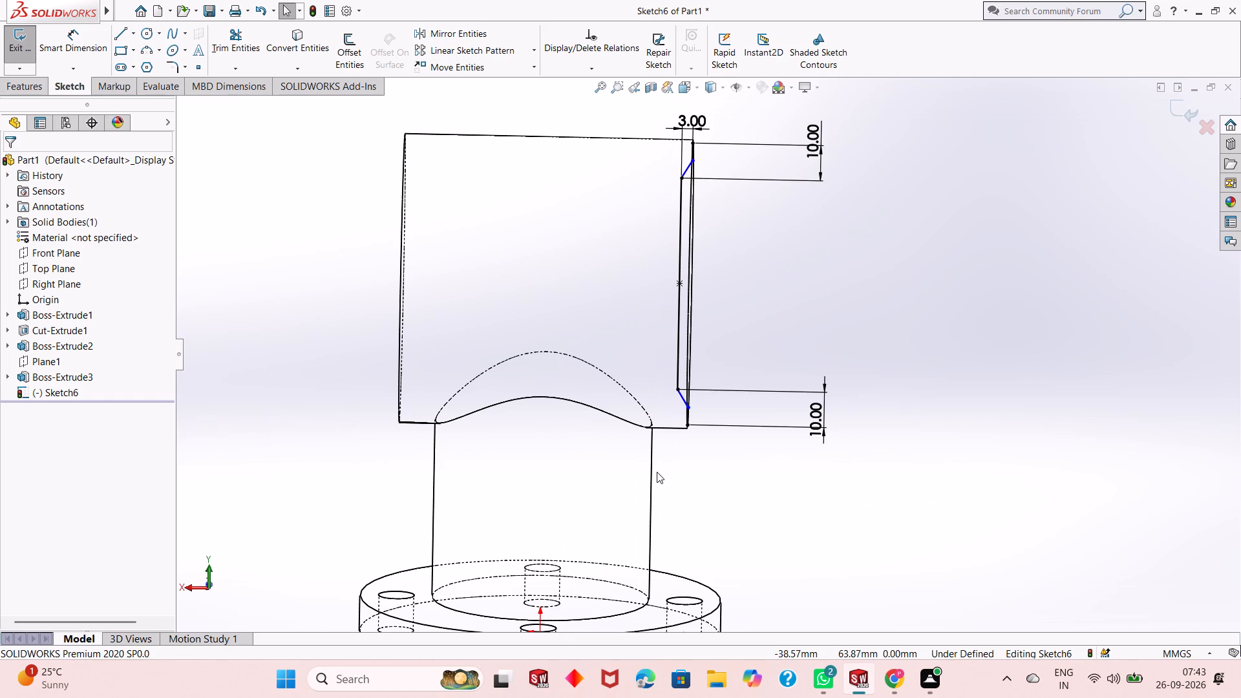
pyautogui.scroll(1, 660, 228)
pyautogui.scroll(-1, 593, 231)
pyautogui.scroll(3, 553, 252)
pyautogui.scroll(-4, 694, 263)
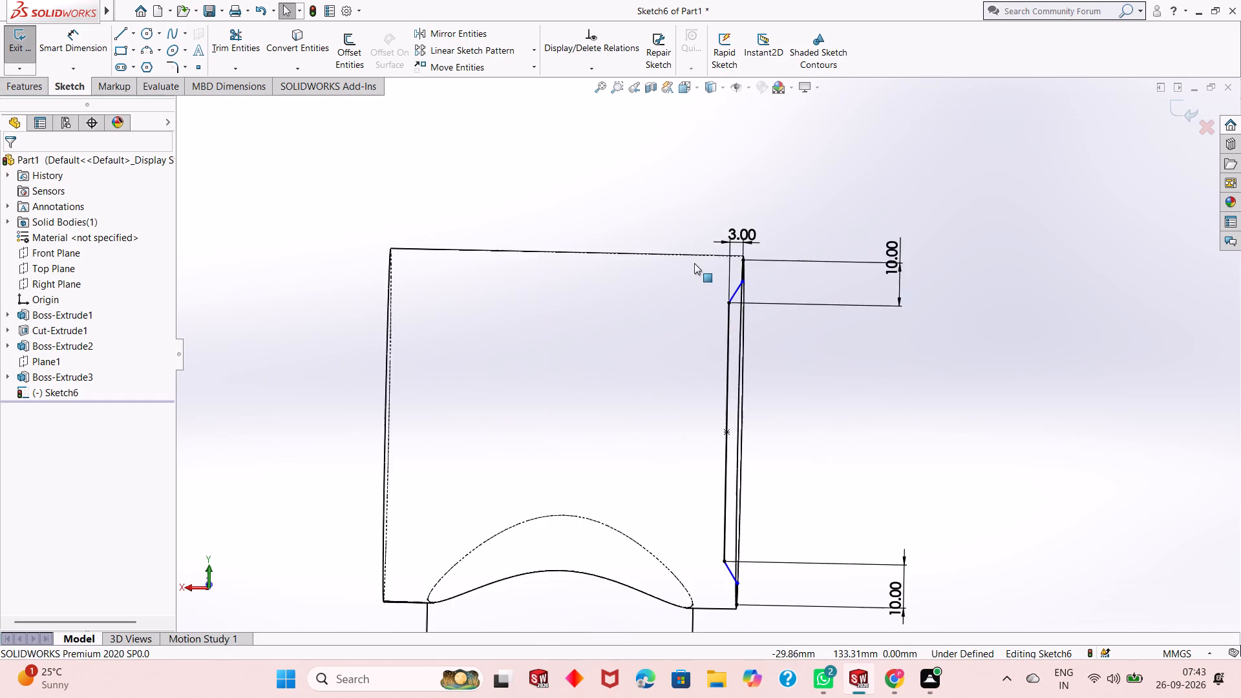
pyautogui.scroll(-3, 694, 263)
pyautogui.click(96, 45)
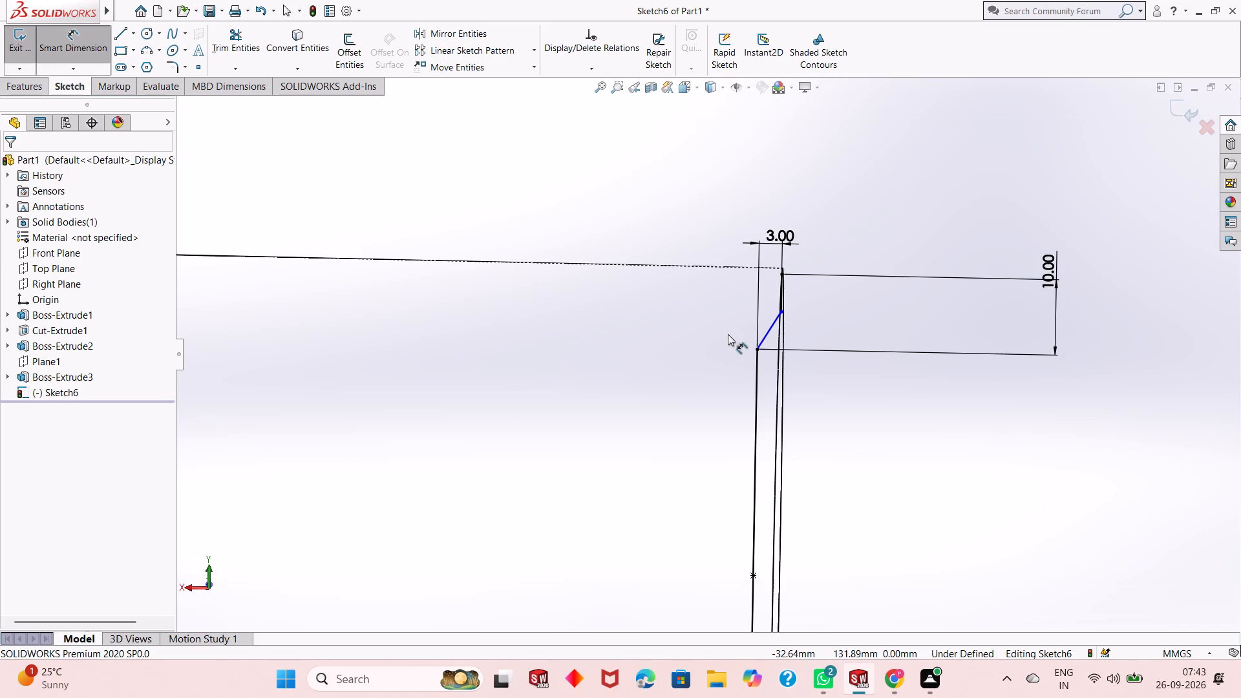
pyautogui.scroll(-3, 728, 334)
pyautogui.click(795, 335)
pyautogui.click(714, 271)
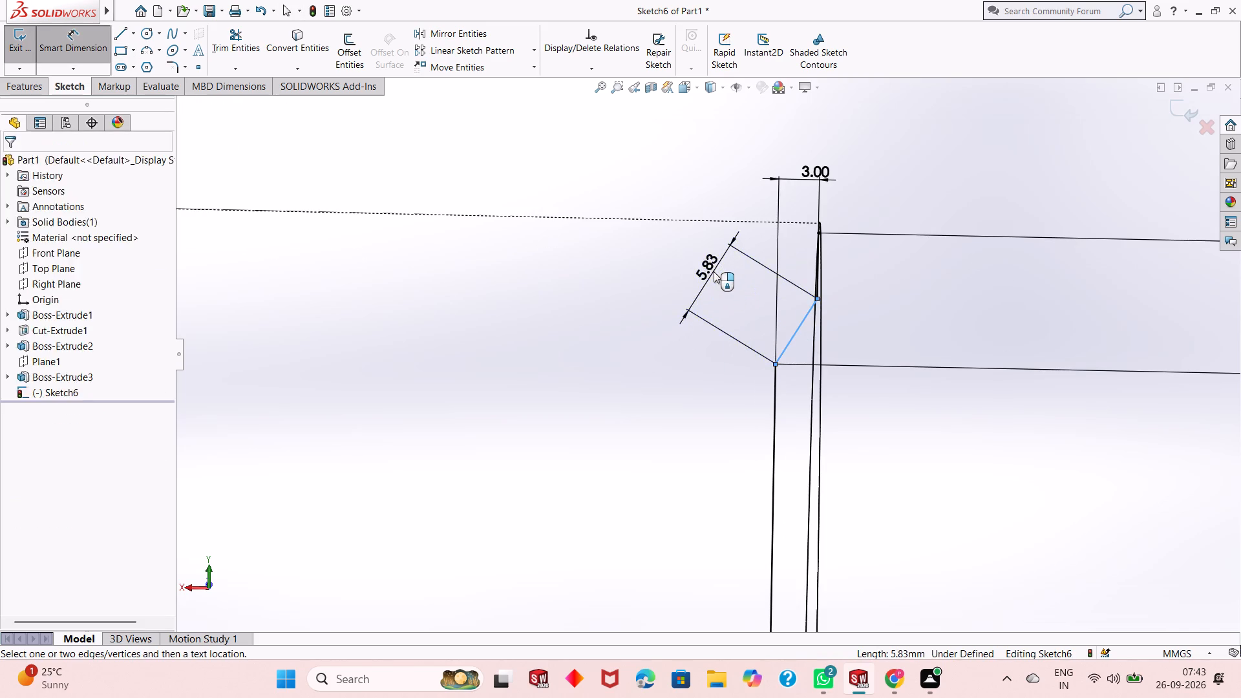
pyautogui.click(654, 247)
# Add a 5 mm vertical height dimension to the lower slanted line.
pyautogui.scroll(10, 668, 283)
pyautogui.scroll(-3, 783, 498)
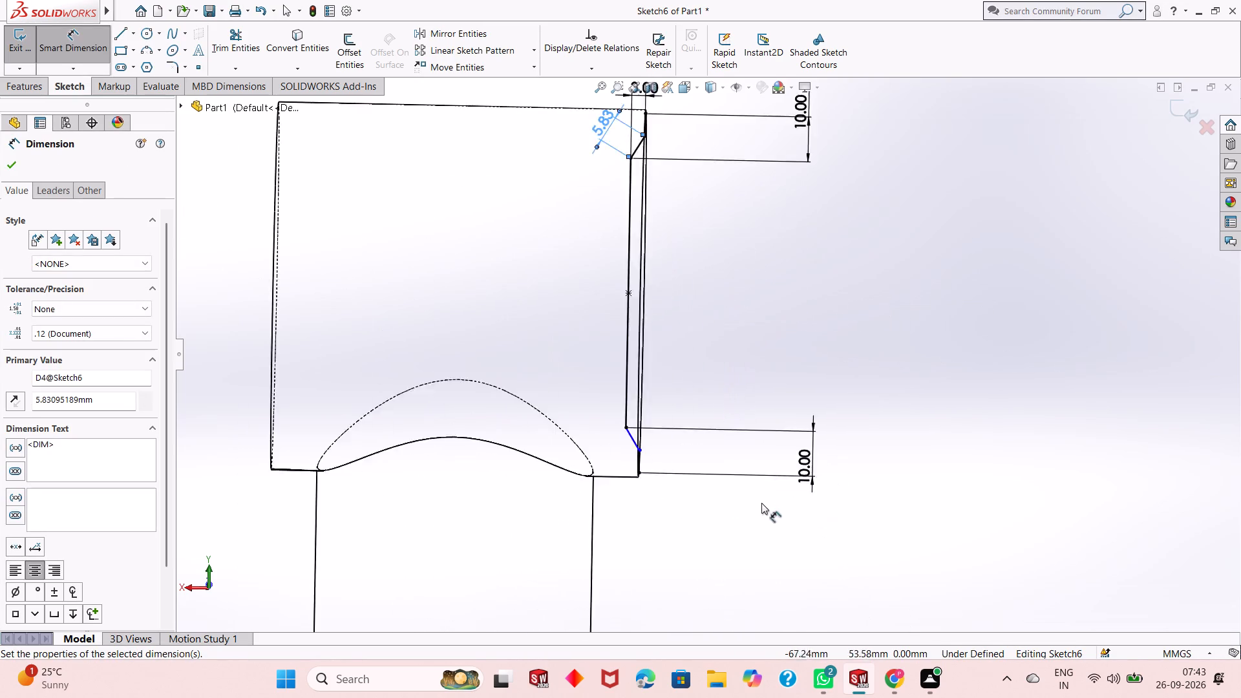
pyautogui.scroll(-4, 761, 503)
pyautogui.click(585, 399)
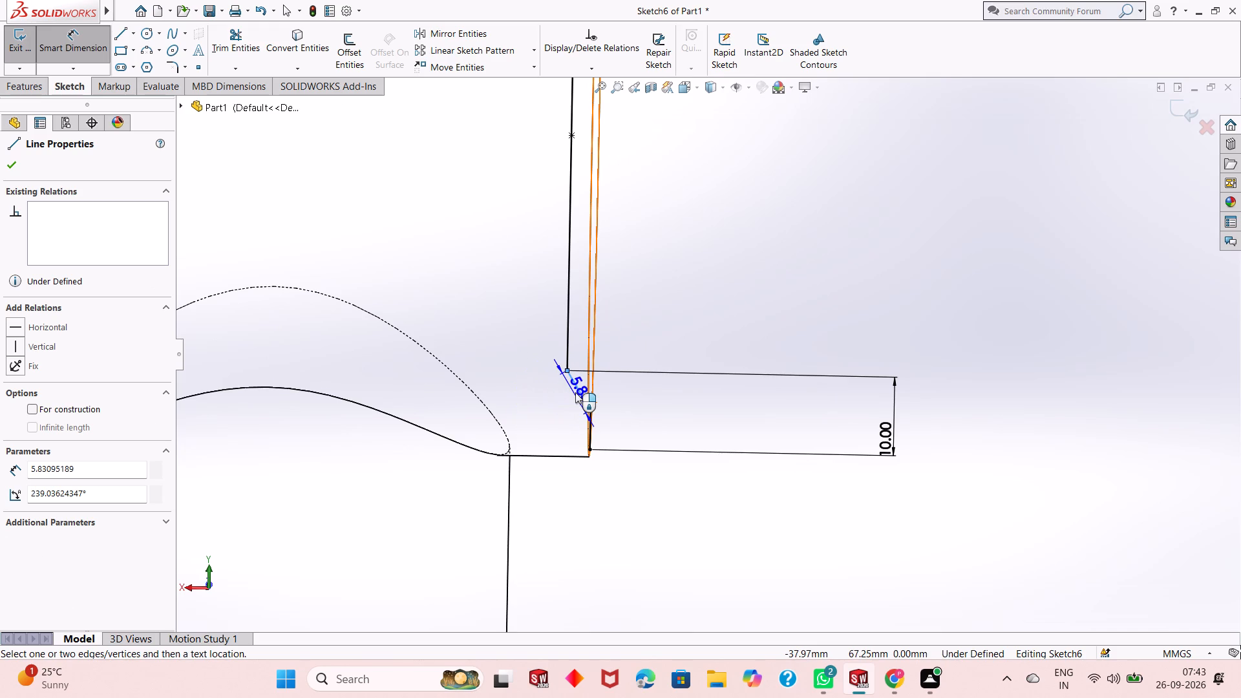
pyautogui.click(545, 407)
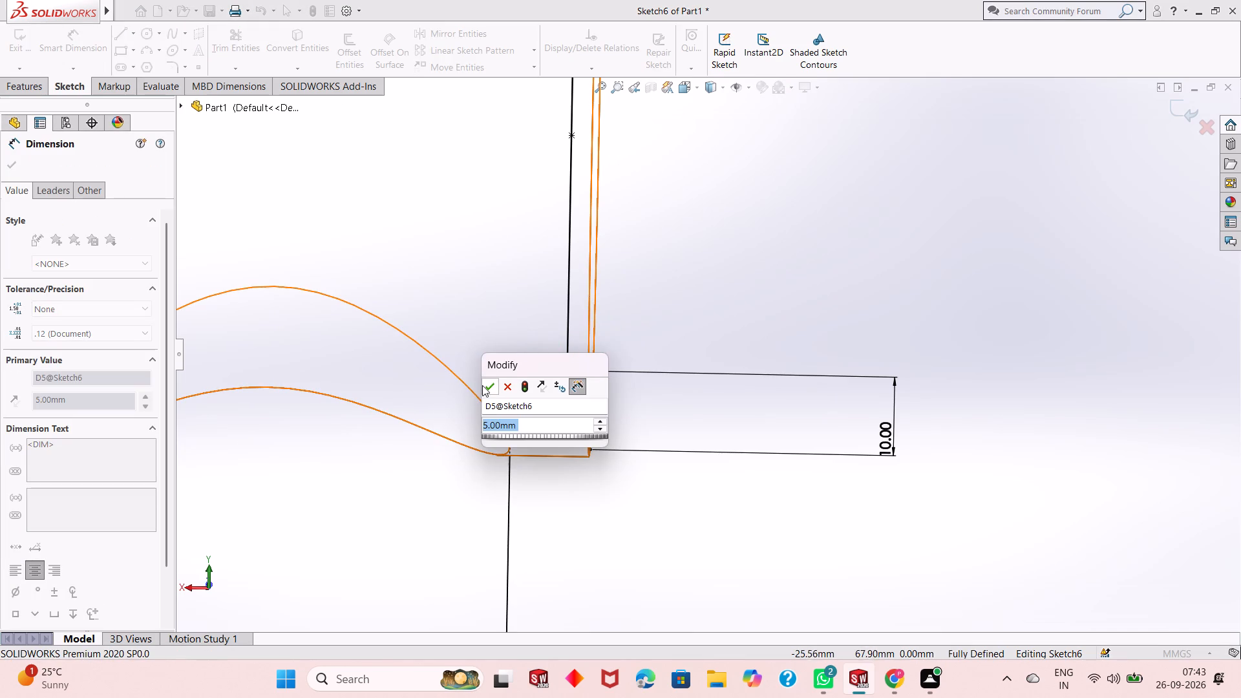
pyautogui.click(482, 385)
pyautogui.rightClick(655, 330)
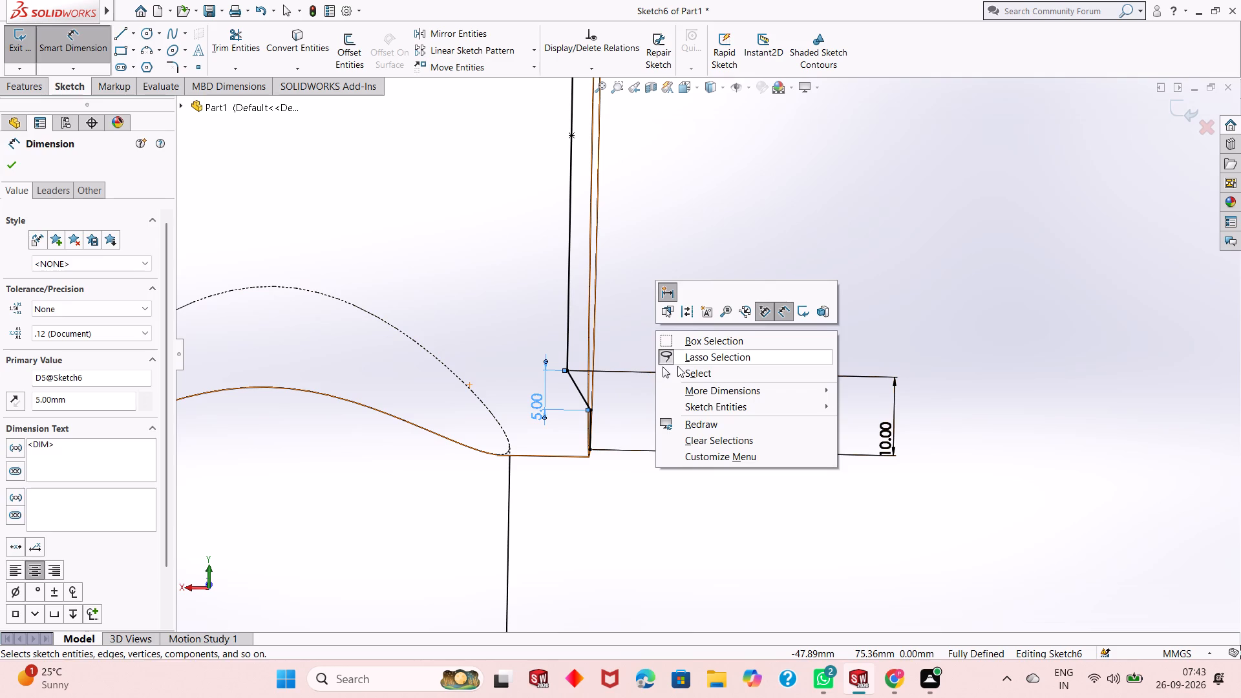
pyautogui.click(677, 366)
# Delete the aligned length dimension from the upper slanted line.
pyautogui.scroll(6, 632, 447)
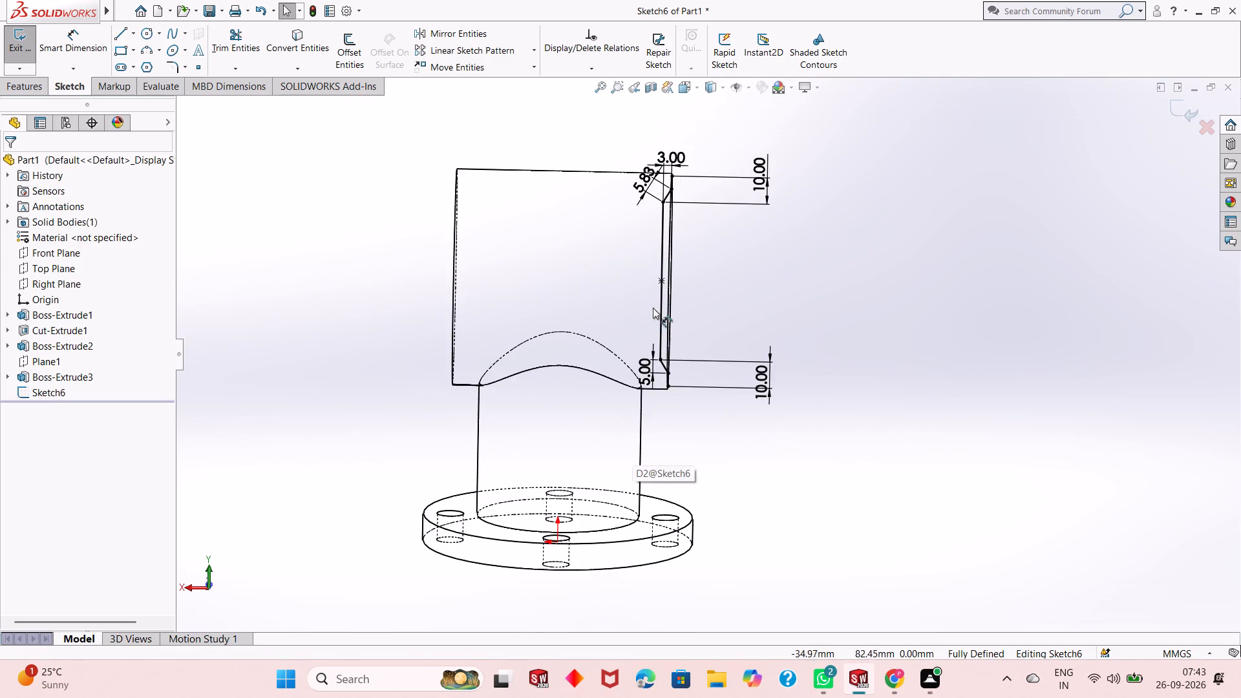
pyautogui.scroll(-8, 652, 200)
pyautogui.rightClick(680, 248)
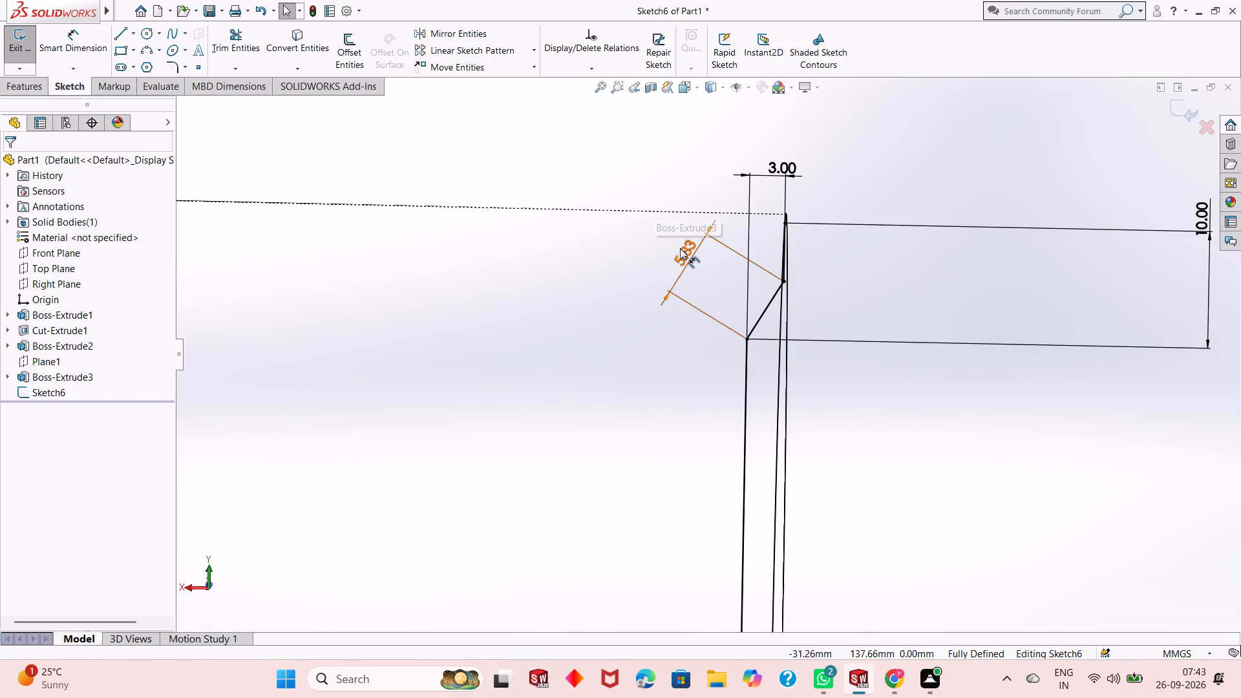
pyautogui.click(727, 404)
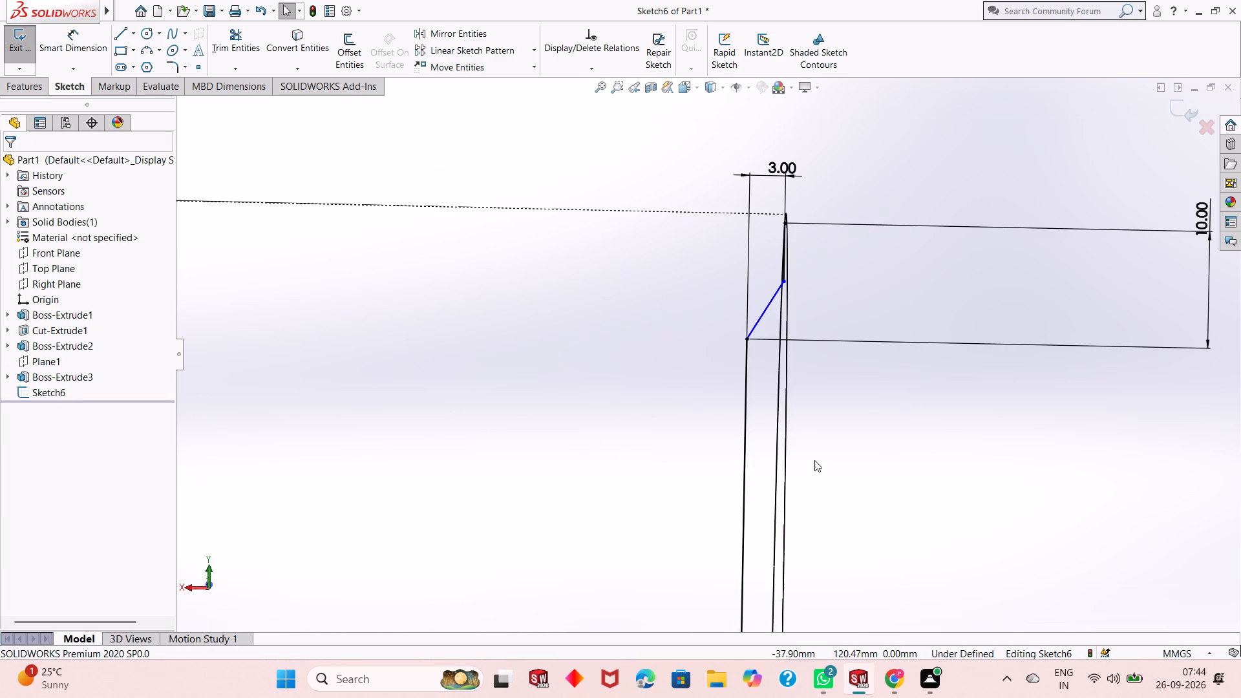
# Add a 5 mm vertical height dimension to the upper slanted line.
pyautogui.click(67, 43)
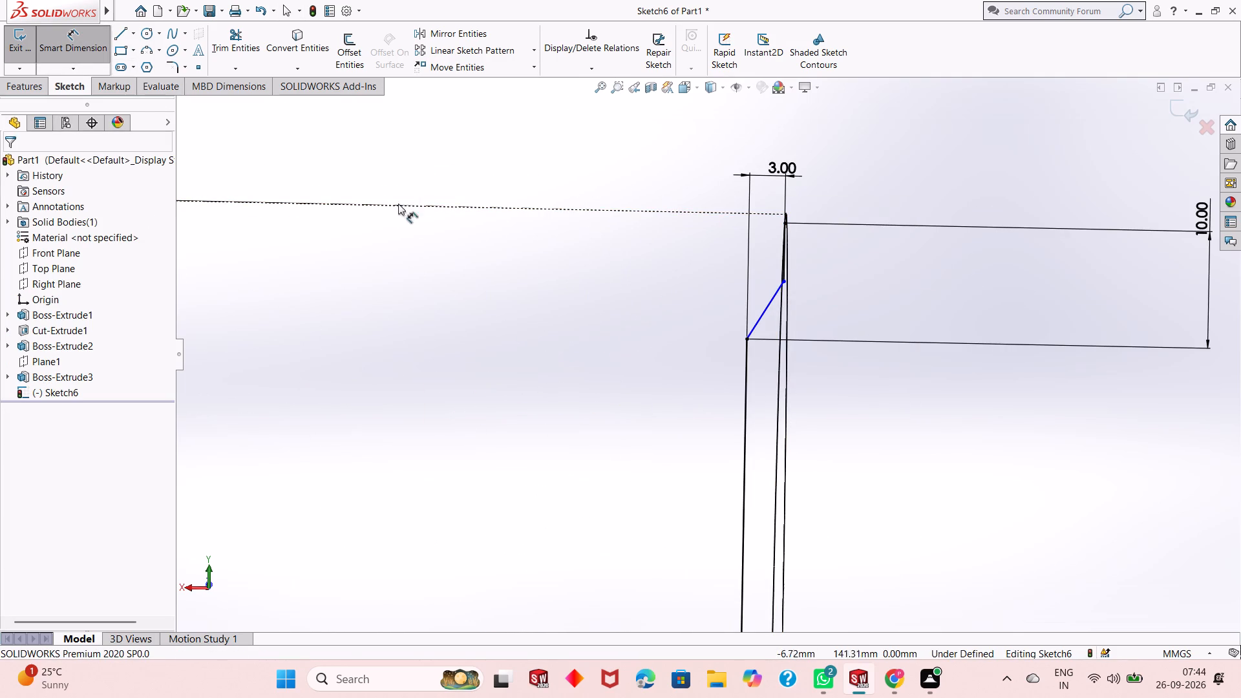
pyautogui.click(766, 311)
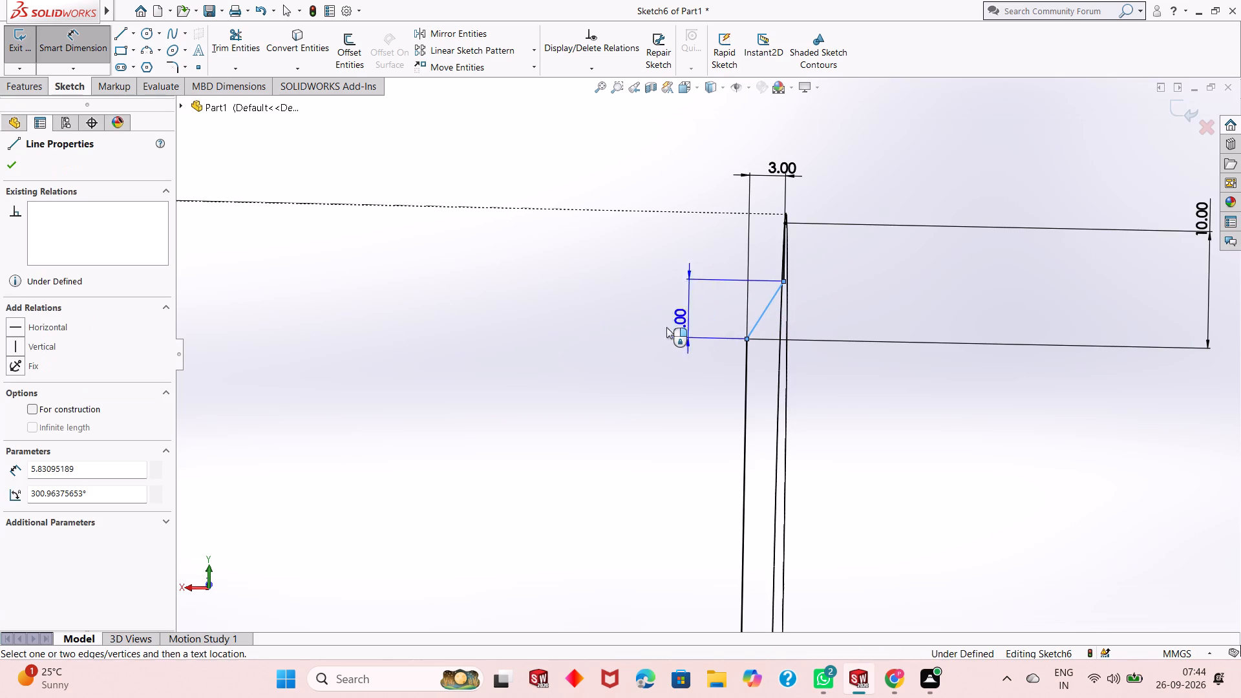
pyautogui.click(664, 328)
pyautogui.click(610, 303)
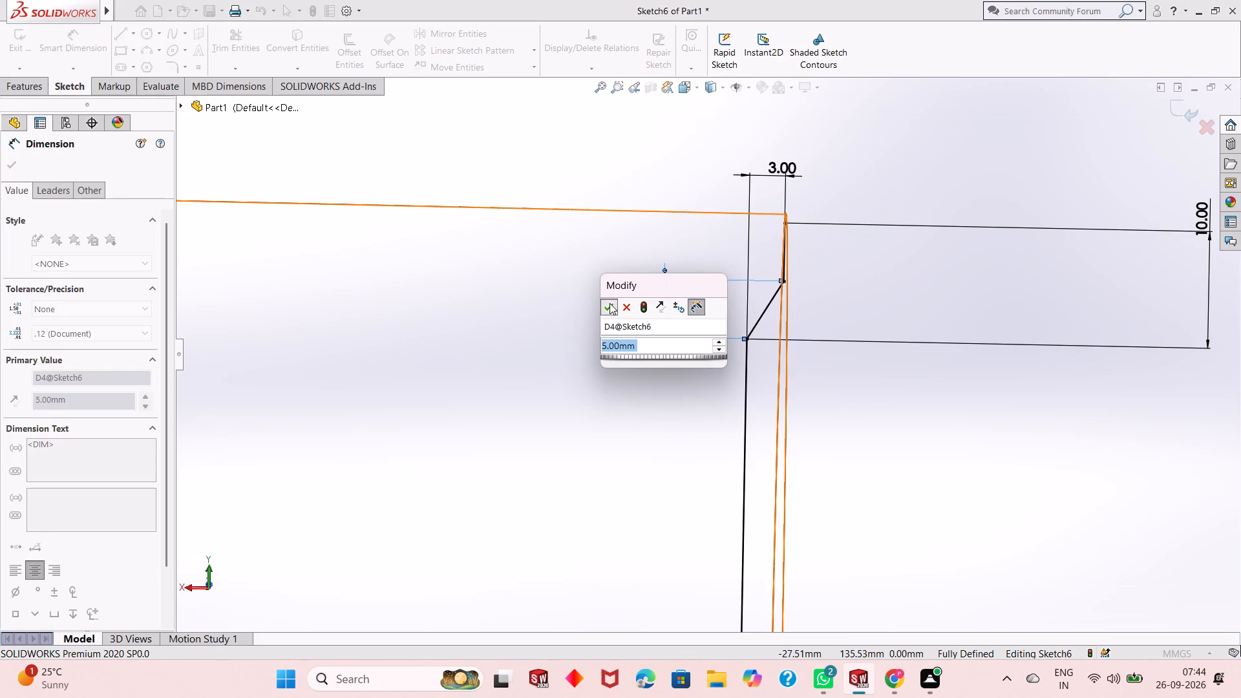
pyautogui.rightClick(453, 299)
pyautogui.click(497, 338)
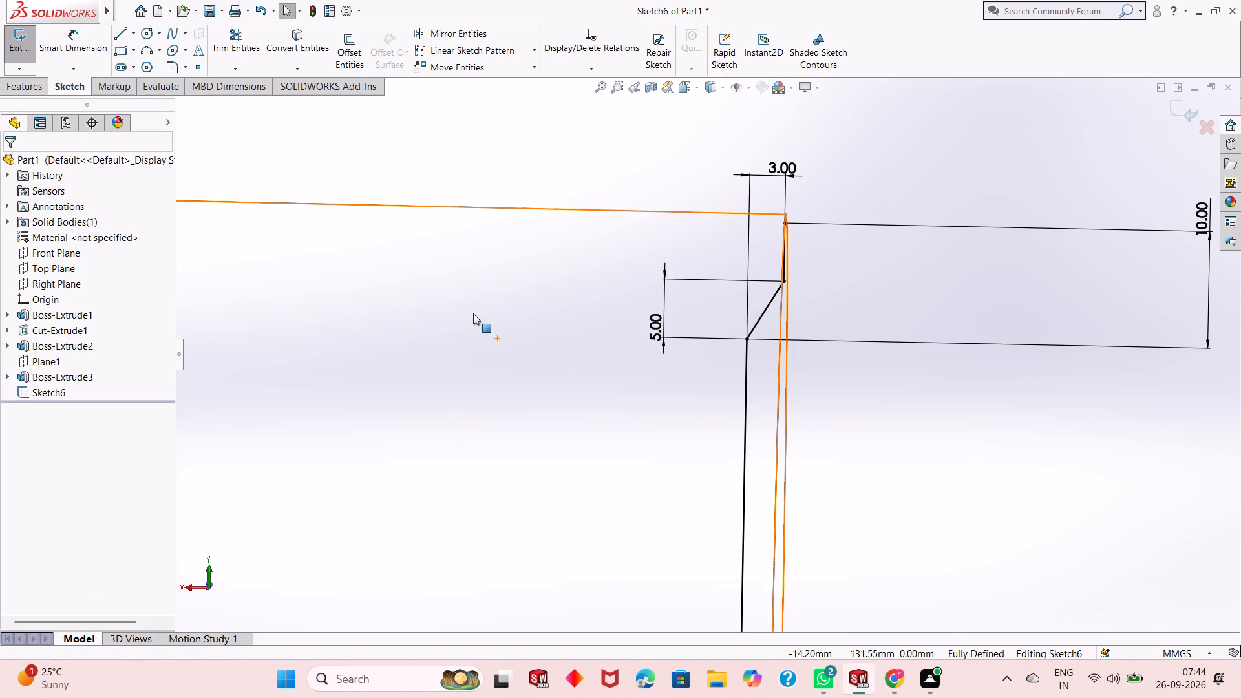
# Close the inner profile with a vertical 70 mm line joining the outer ends of the upper and lower slanted lines.
pyautogui.scroll(-2, 473, 313)
pyautogui.scroll(11, 472, 312)
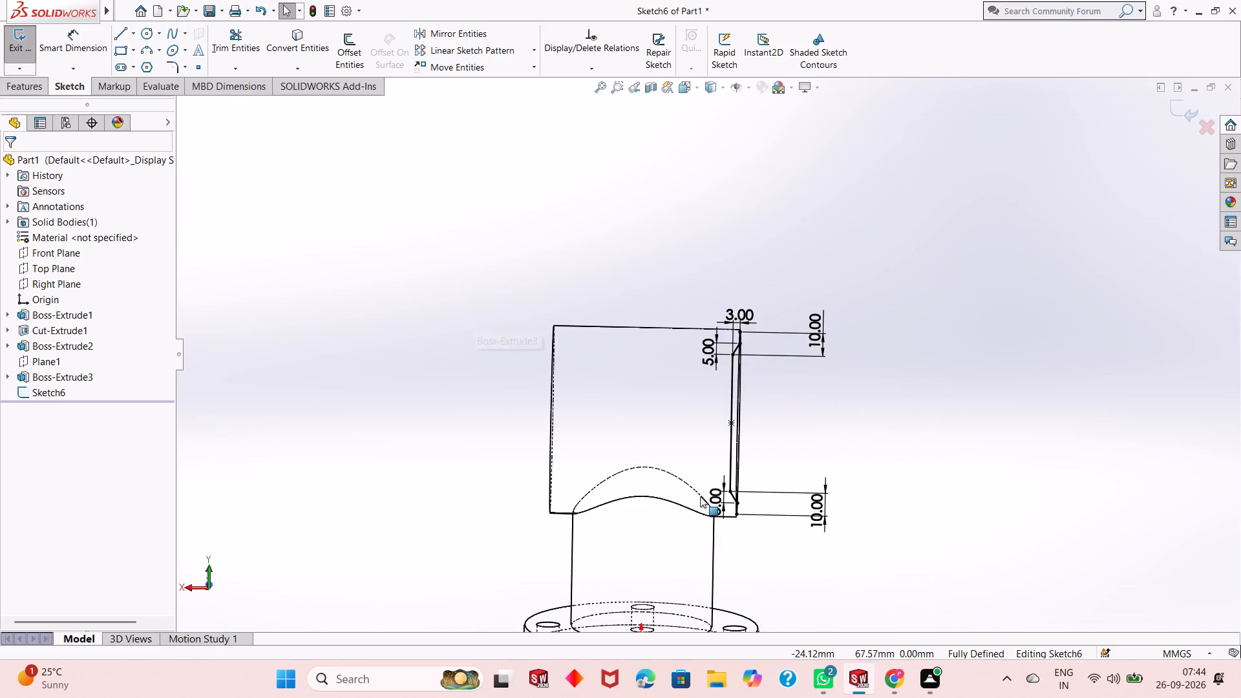
pyautogui.scroll(-3, 696, 493)
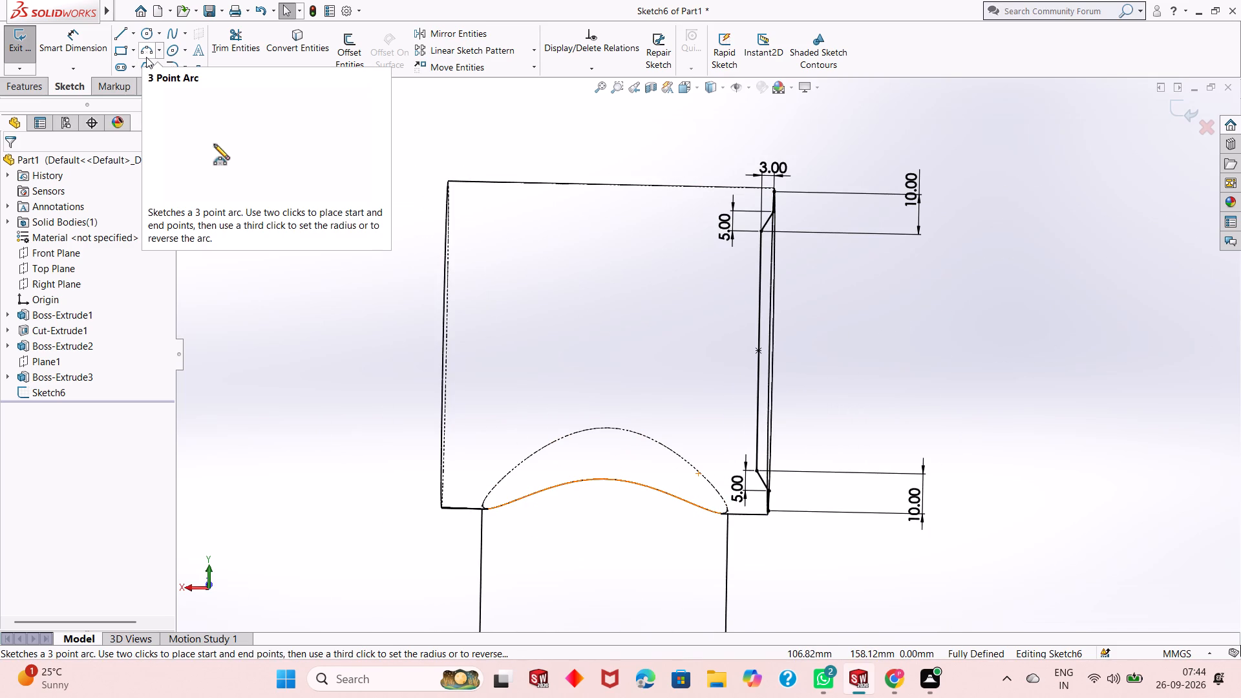
pyautogui.click(127, 30)
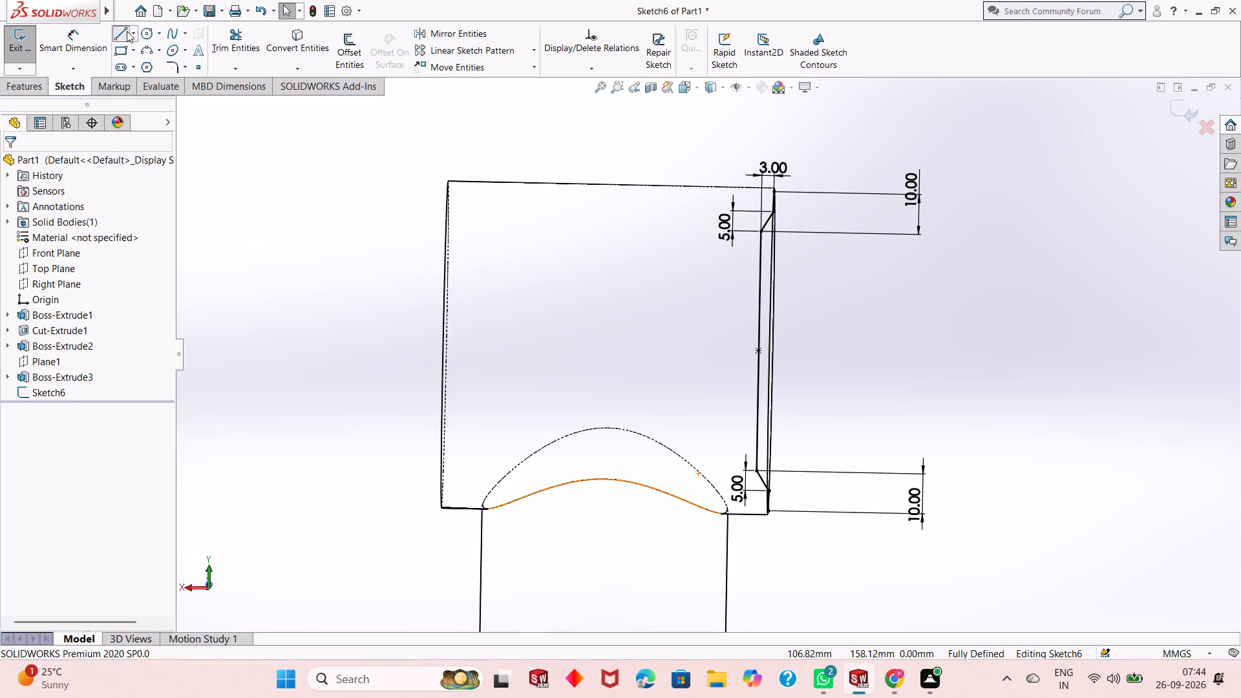
pyautogui.click(774, 213)
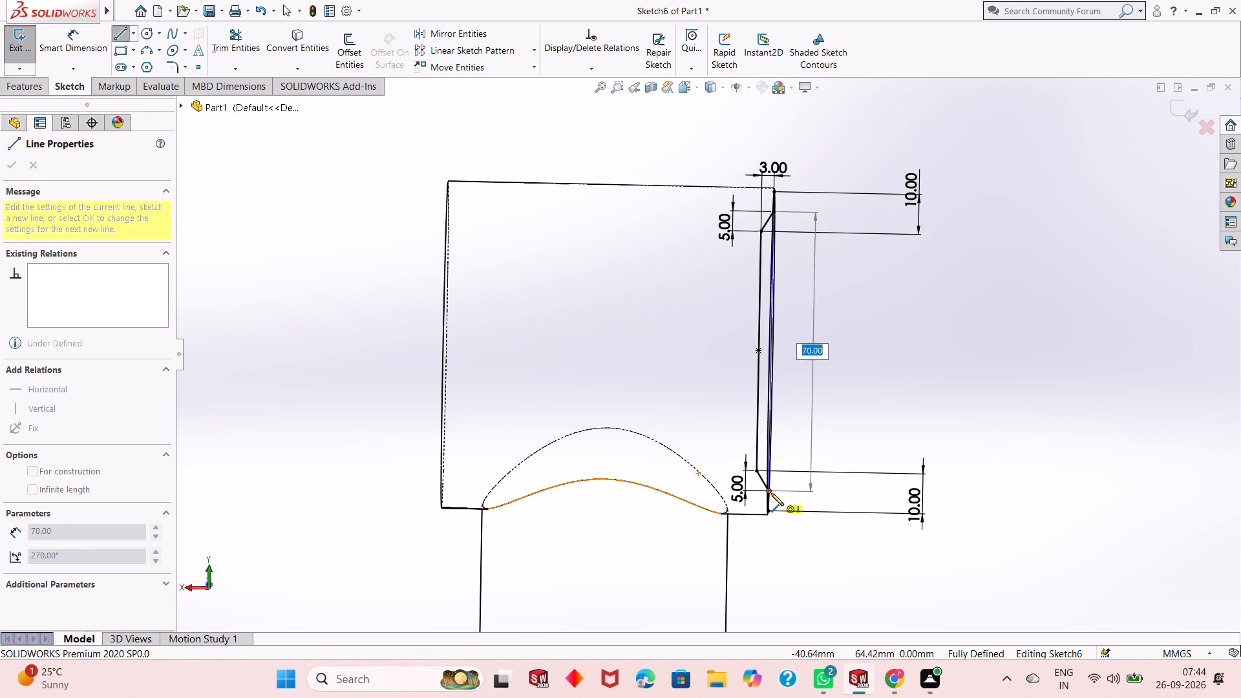
pyautogui.click(770, 493)
pyautogui.rightClick(854, 385)
pyautogui.click(880, 393)
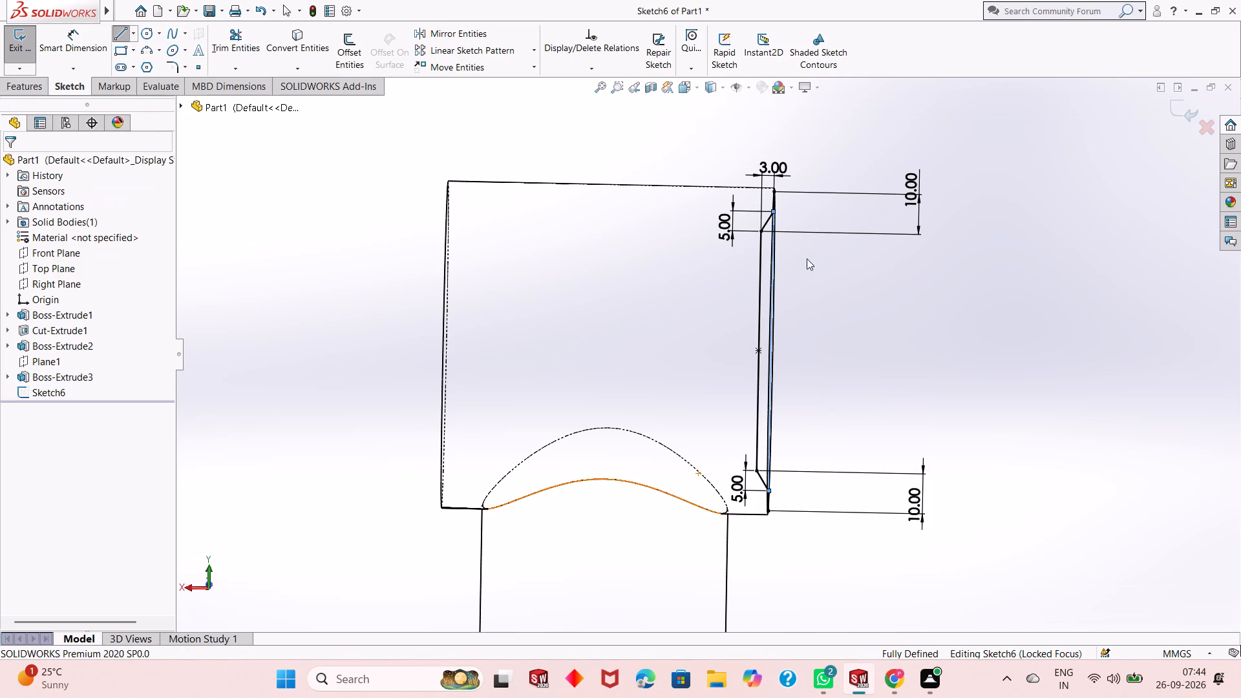
# Delete the short vertical line above the upper slanted line at the cylinder's end face.
pyautogui.scroll(2, 787, 200)
pyautogui.scroll(-2, 778, 201)
pyautogui.scroll(-5, 742, 276)
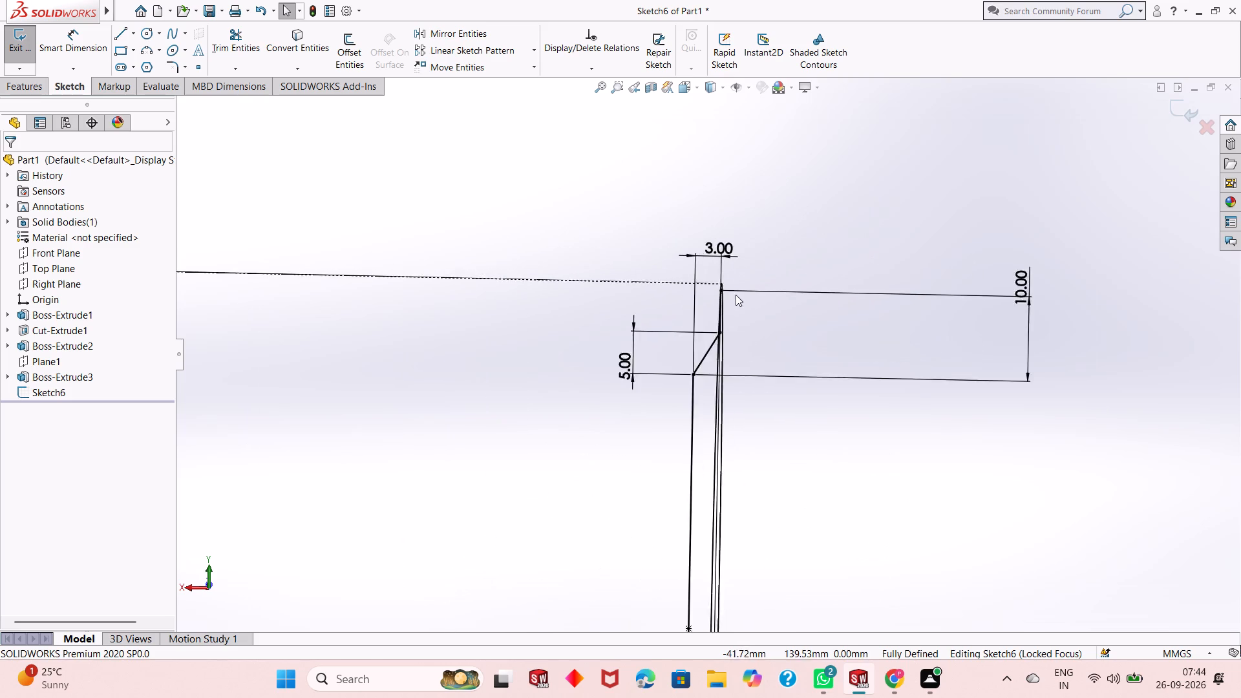
pyautogui.scroll(-4, 736, 295)
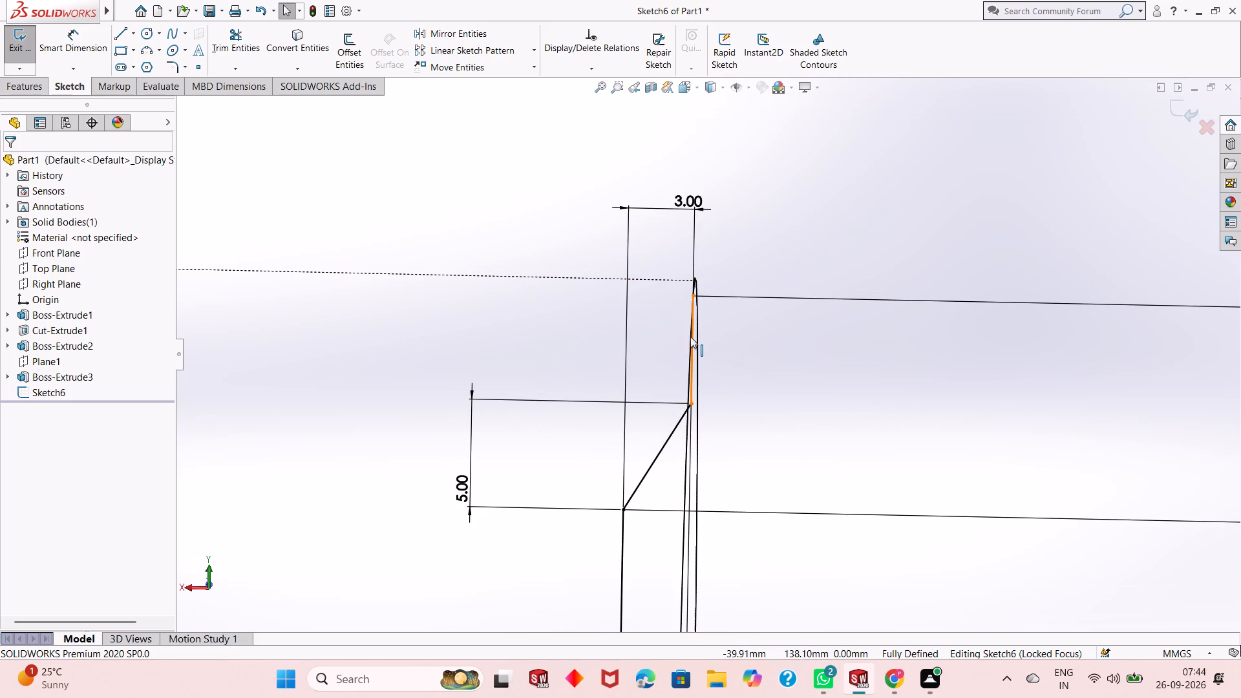
pyautogui.rightClick(692, 337)
pyautogui.click(787, 507)
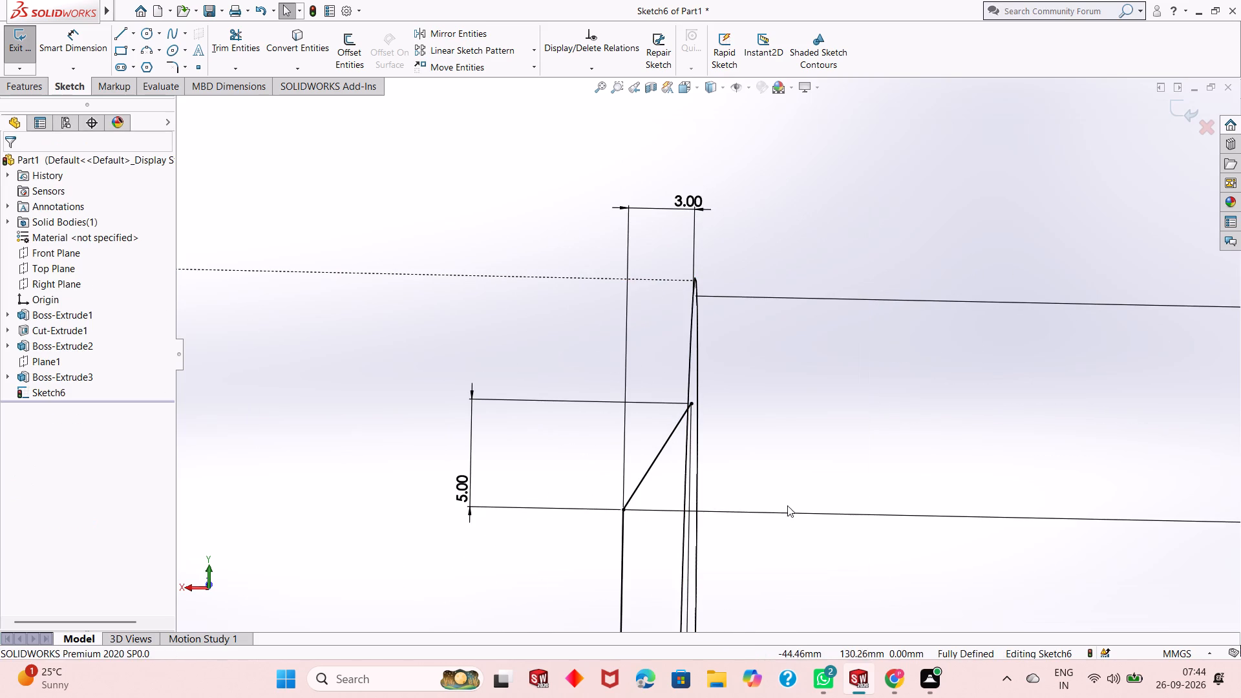
# Delete the short vertical line below the lower slanted line at the cylinder's end face.
pyautogui.scroll(-3, 718, 355)
pyautogui.scroll(4, 719, 352)
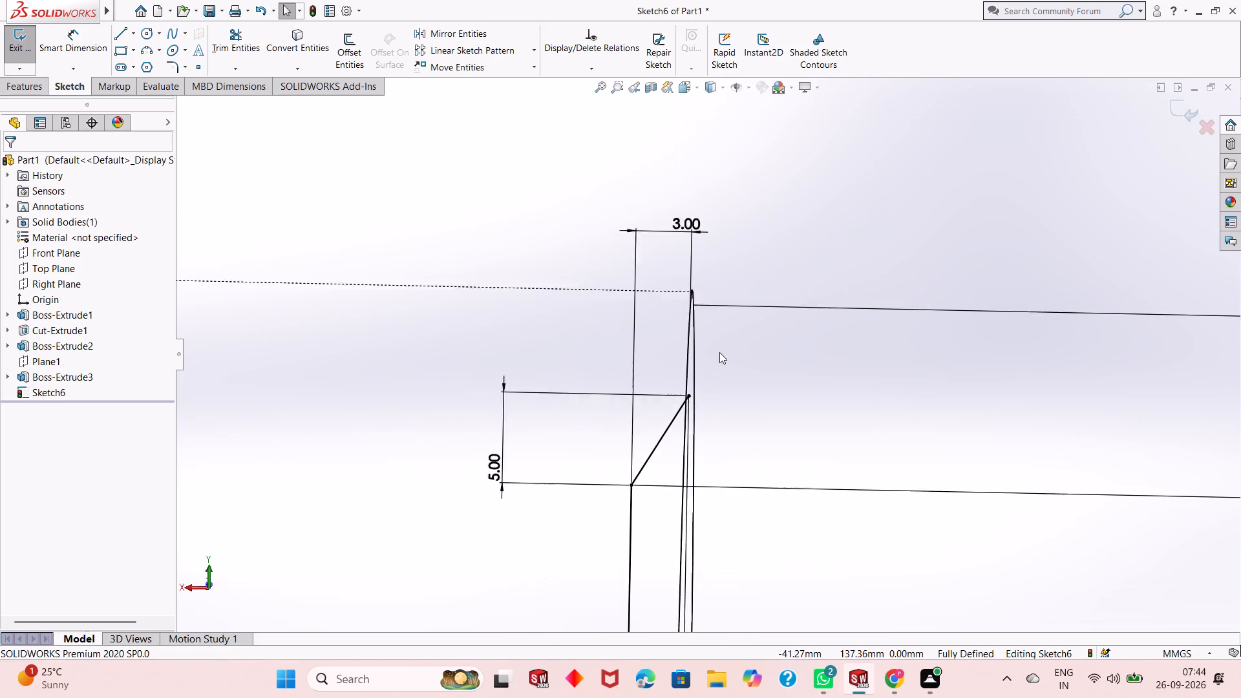
pyautogui.scroll(15, 719, 352)
pyautogui.scroll(-3, 717, 432)
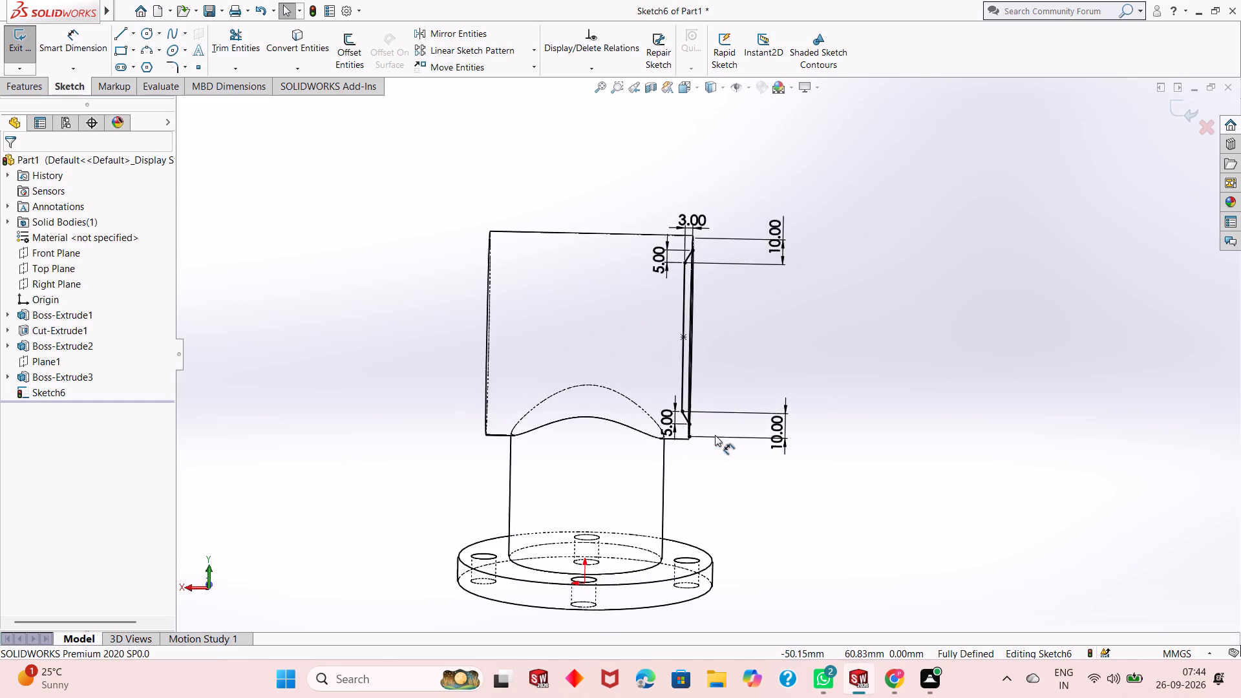
pyautogui.scroll(-14, 715, 435)
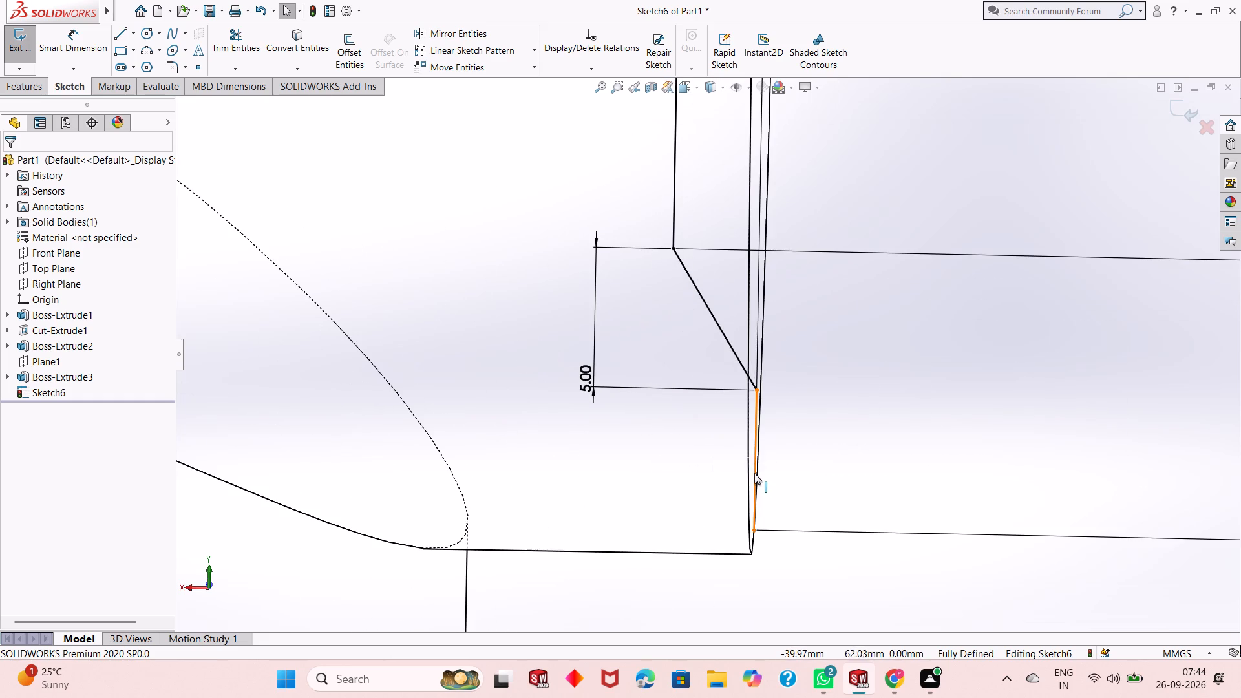
pyautogui.rightClick(754, 475)
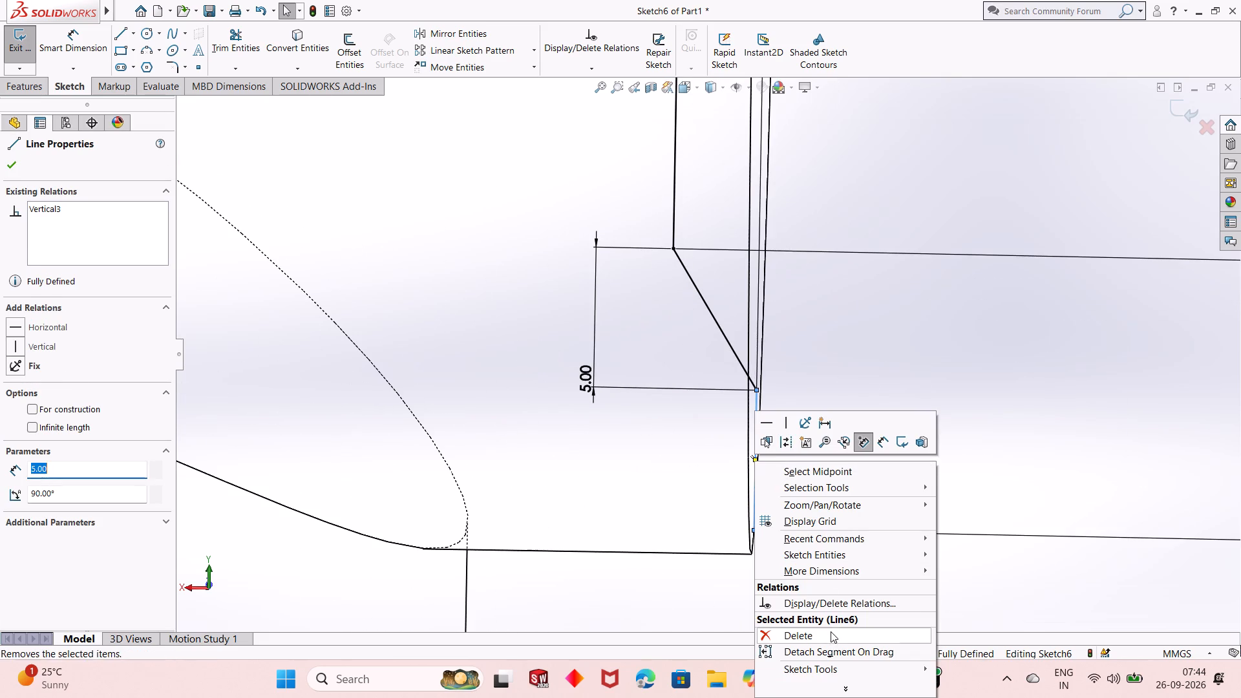
pyautogui.click(831, 633)
# Add a 5 mm vertical dimension from the profile's lower outer corner to the remaining point near the end face's bottom edge.
pyautogui.scroll(2, 778, 516)
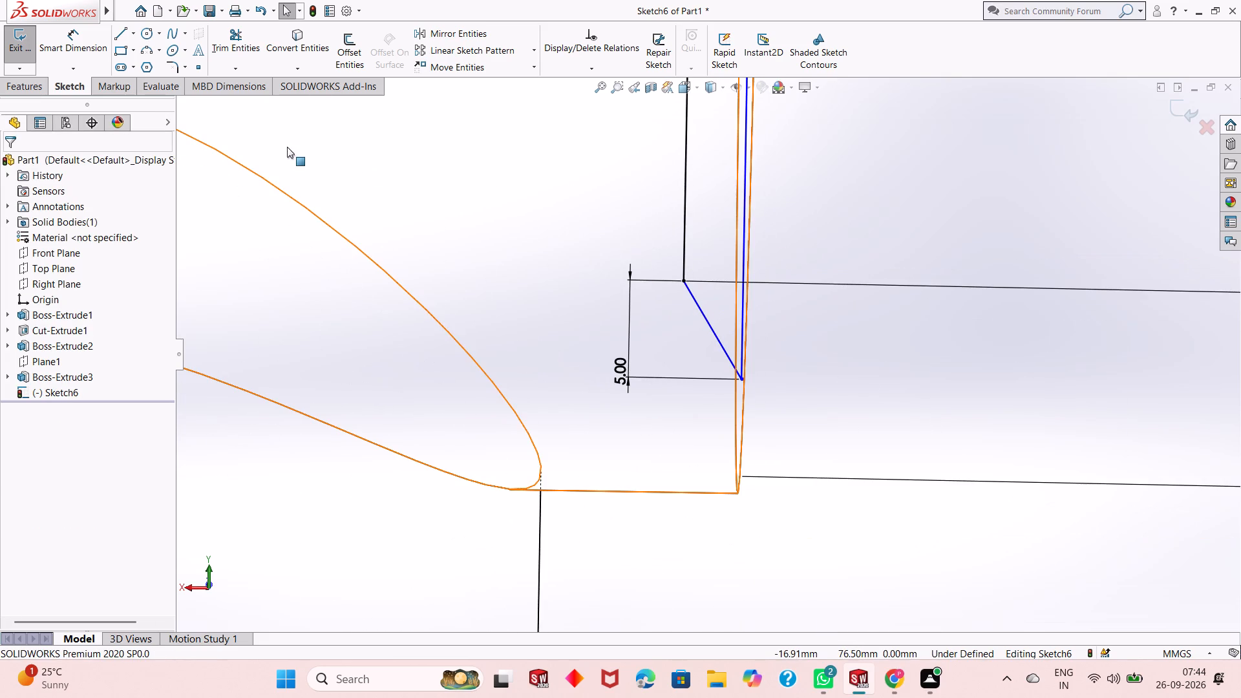
pyautogui.click(98, 47)
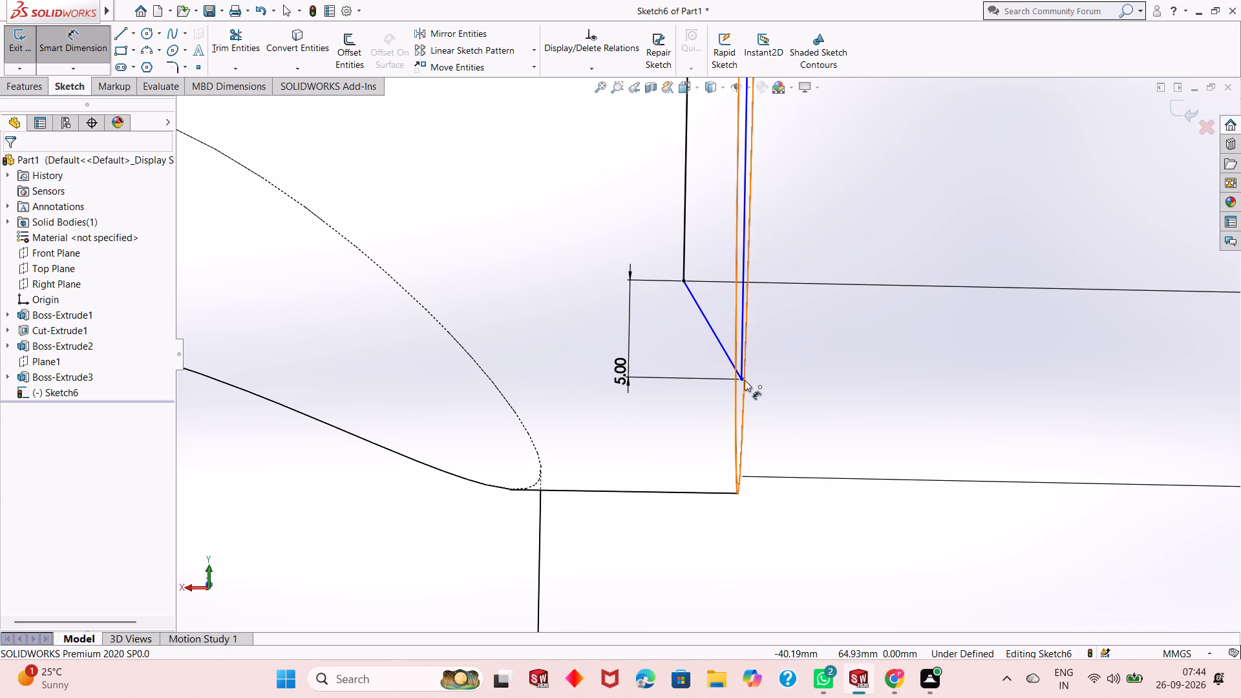
pyautogui.click(745, 380)
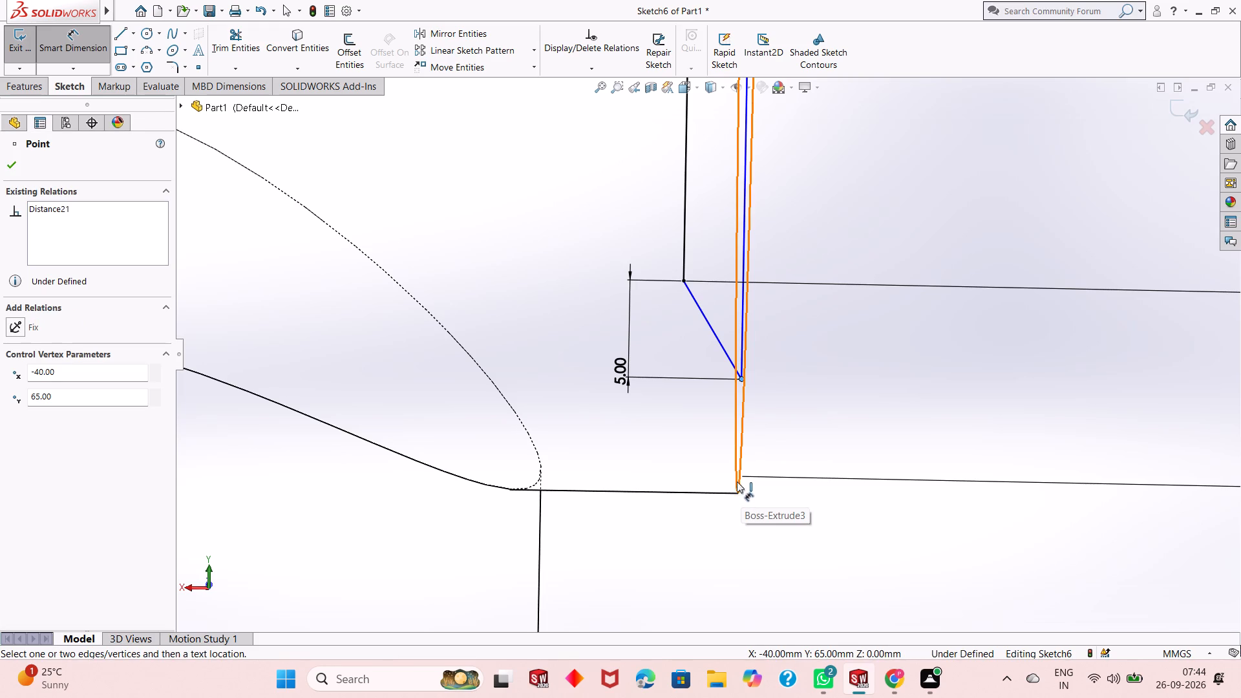
pyautogui.click(739, 477)
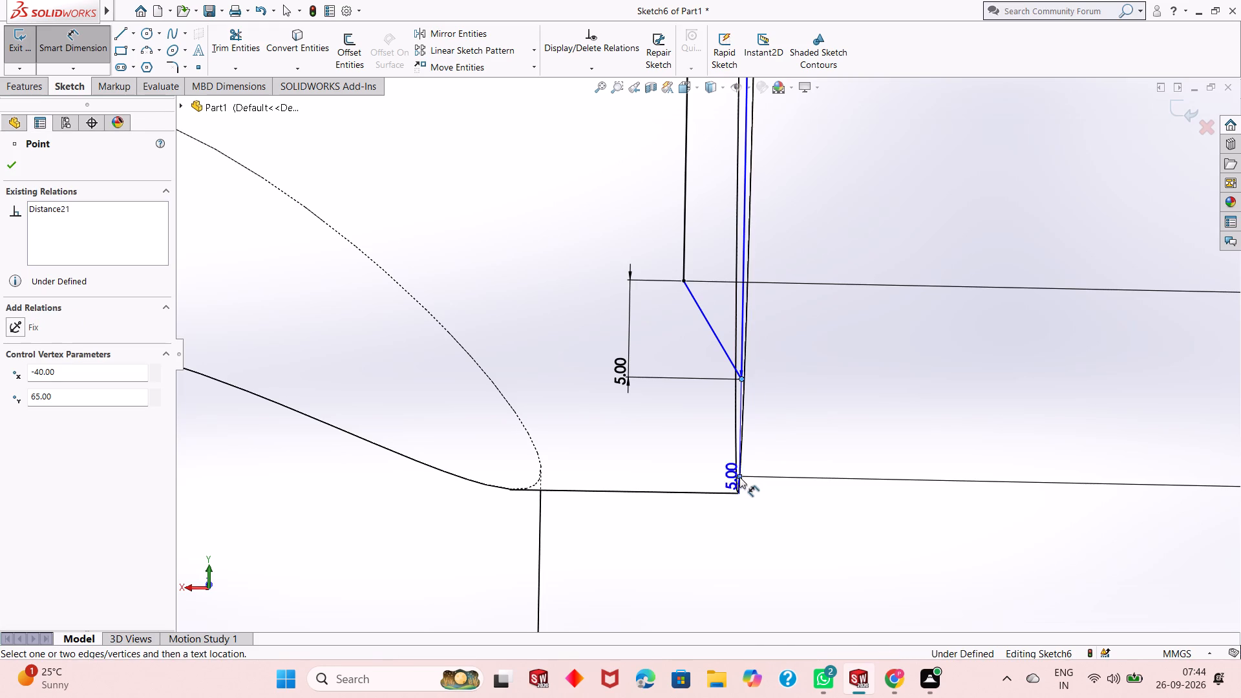
pyautogui.click(809, 473)
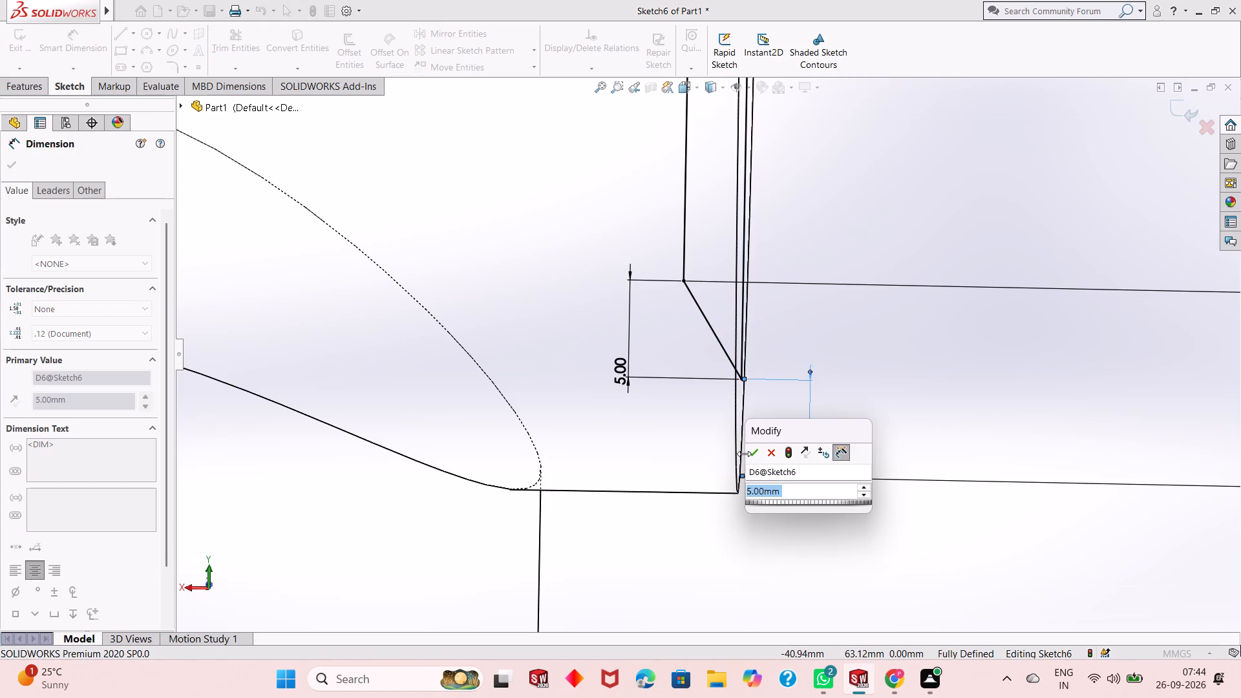
pyautogui.click(744, 454)
pyautogui.click(754, 450)
# Switch the model's display style to Shaded With Edges and finish dimensioning.
pyautogui.scroll(6, 746, 467)
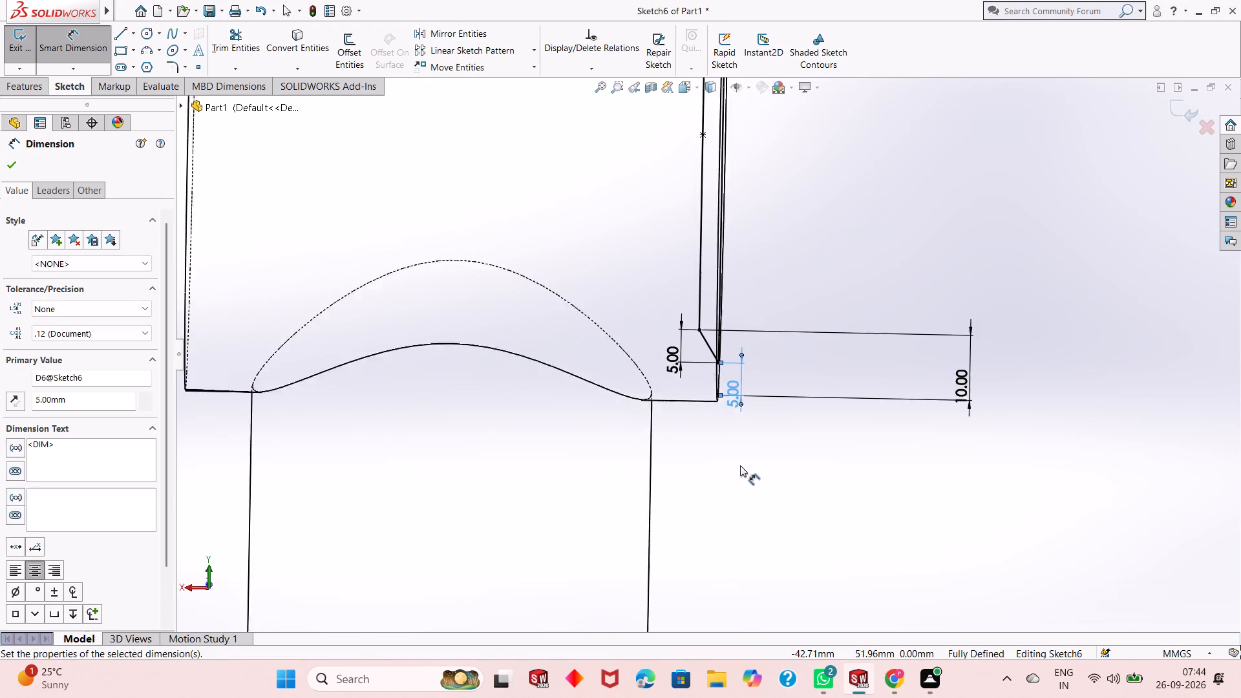
pyautogui.scroll(5, 740, 465)
pyautogui.scroll(-3, 752, 252)
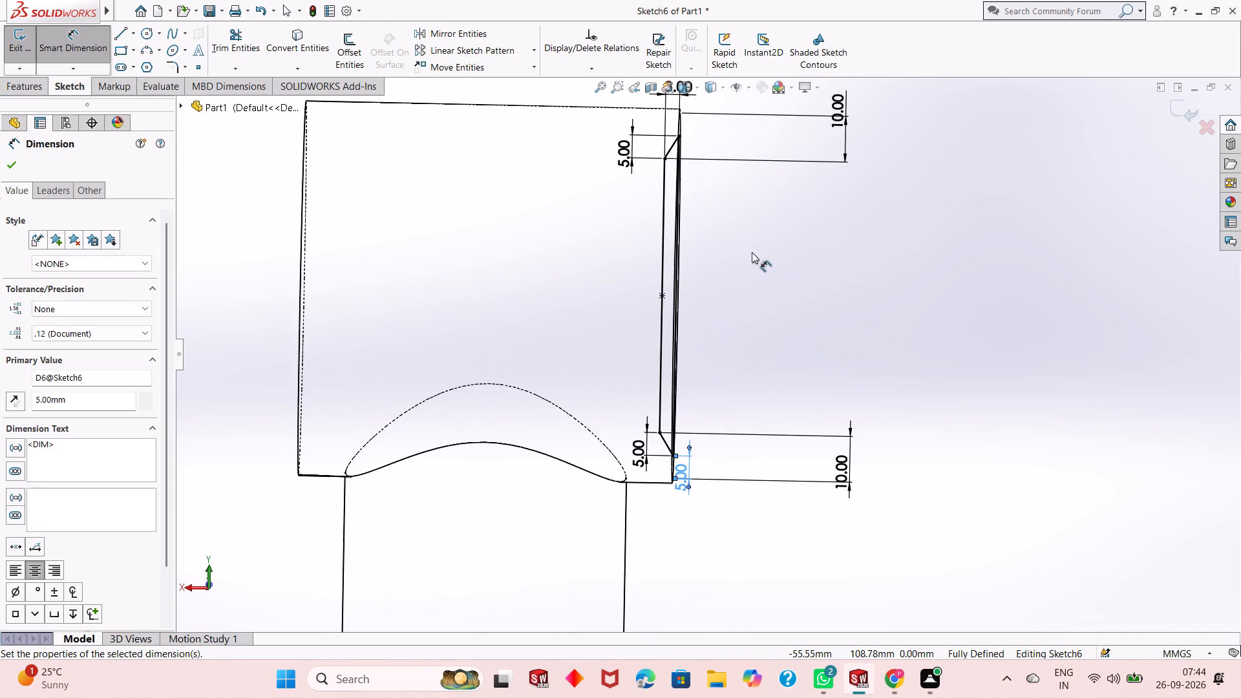
pyautogui.scroll(2, 745, 290)
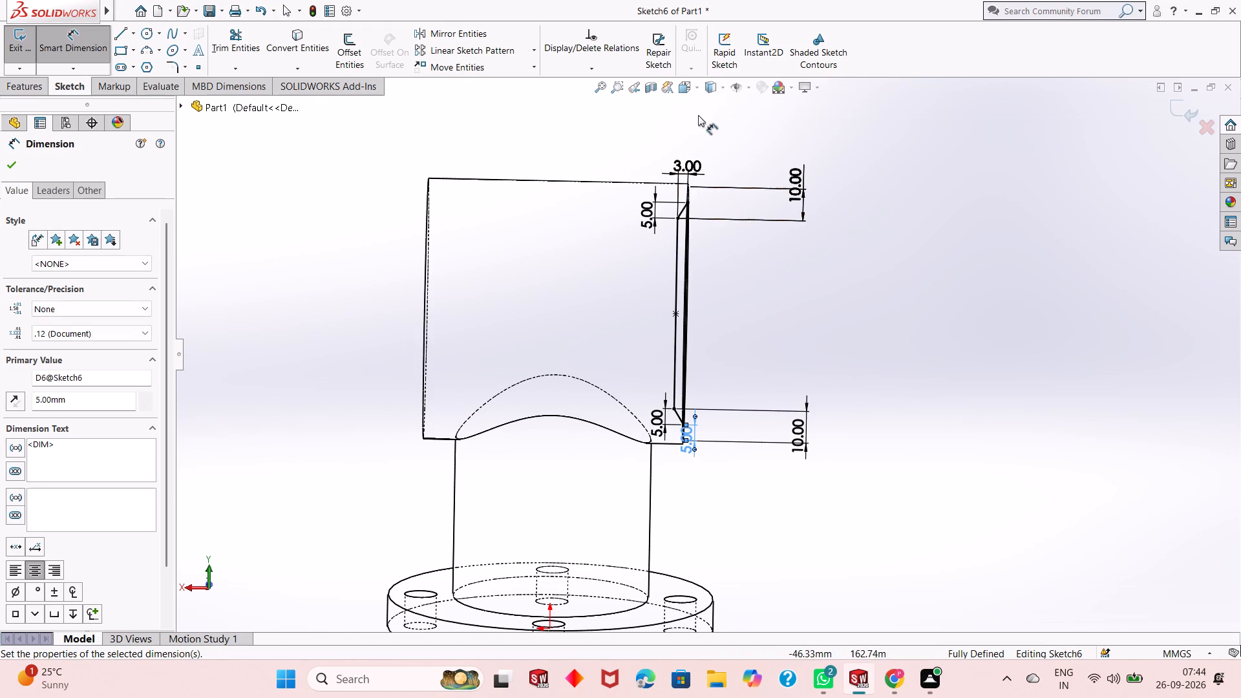
pyautogui.click(721, 87)
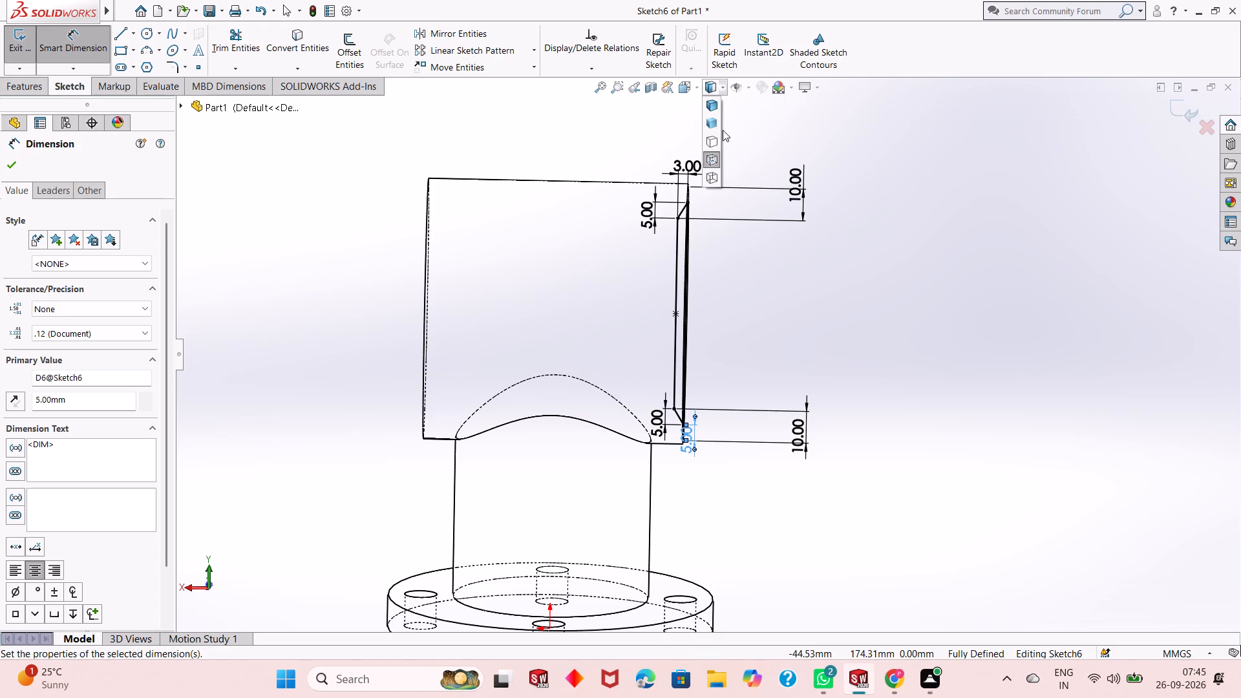
pyautogui.click(717, 111)
pyautogui.moveTo(769, 269); pyautogui.dragTo(748, 272, button='middle')
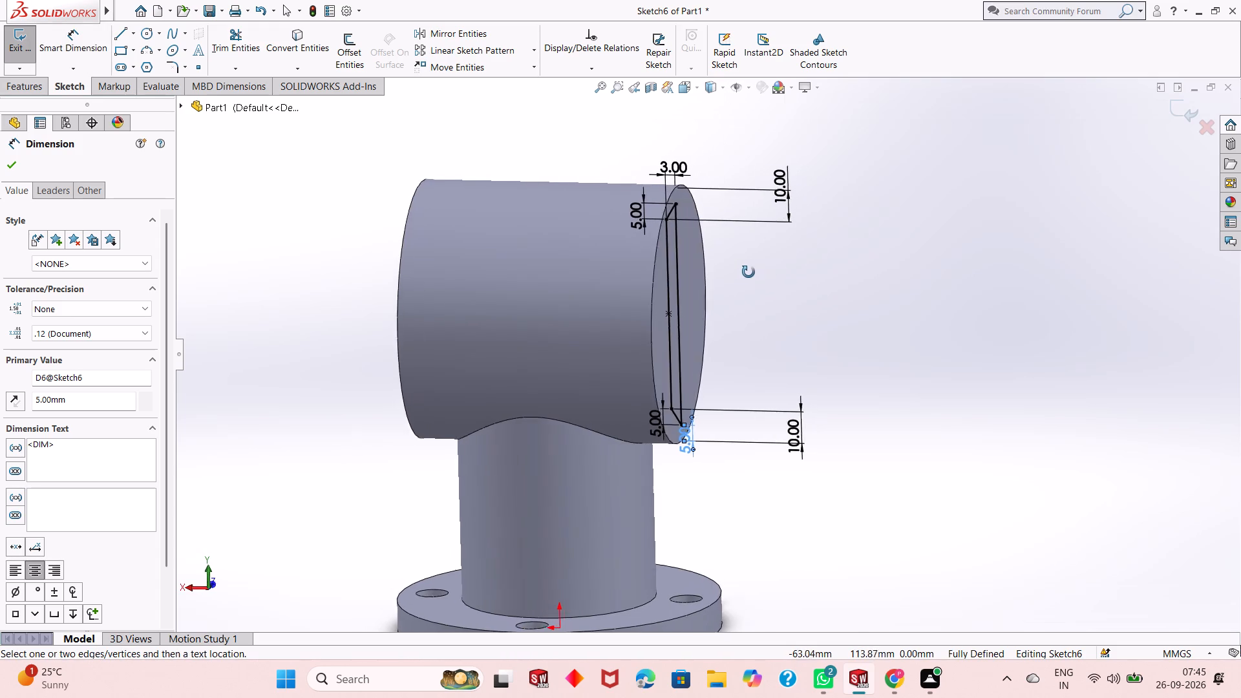
pyautogui.moveTo(748, 272); pyautogui.dragTo(733, 274, button='middle')
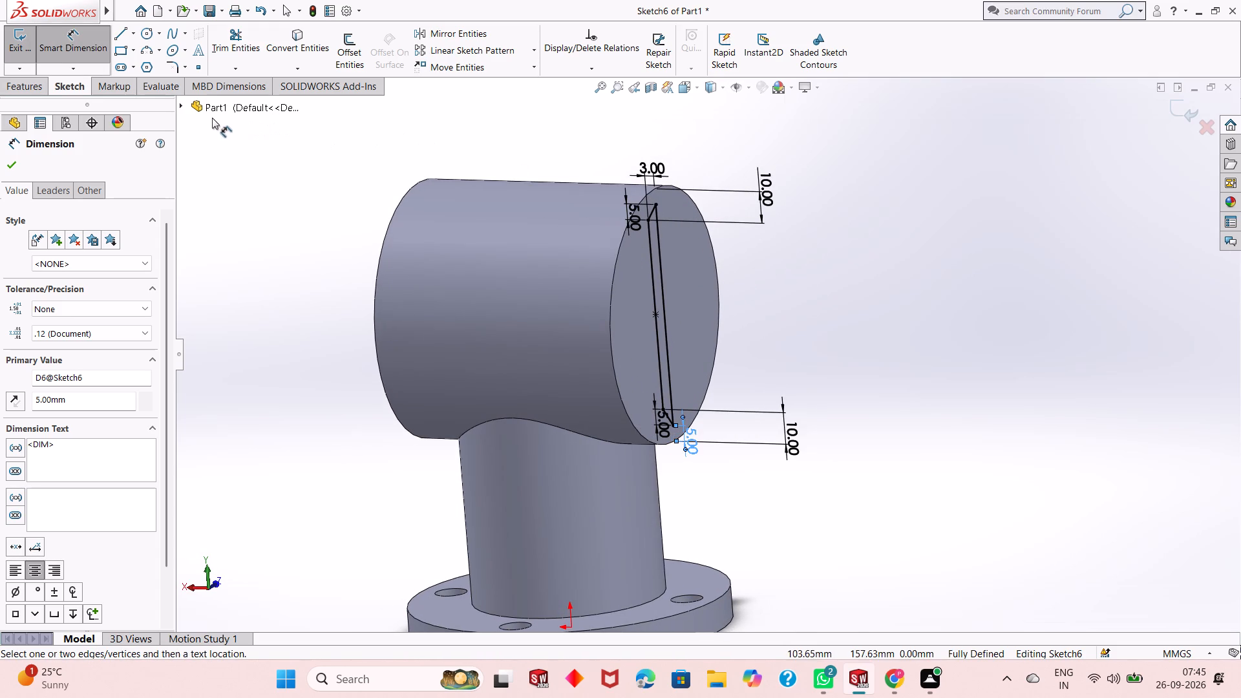
pyautogui.click(15, 166)
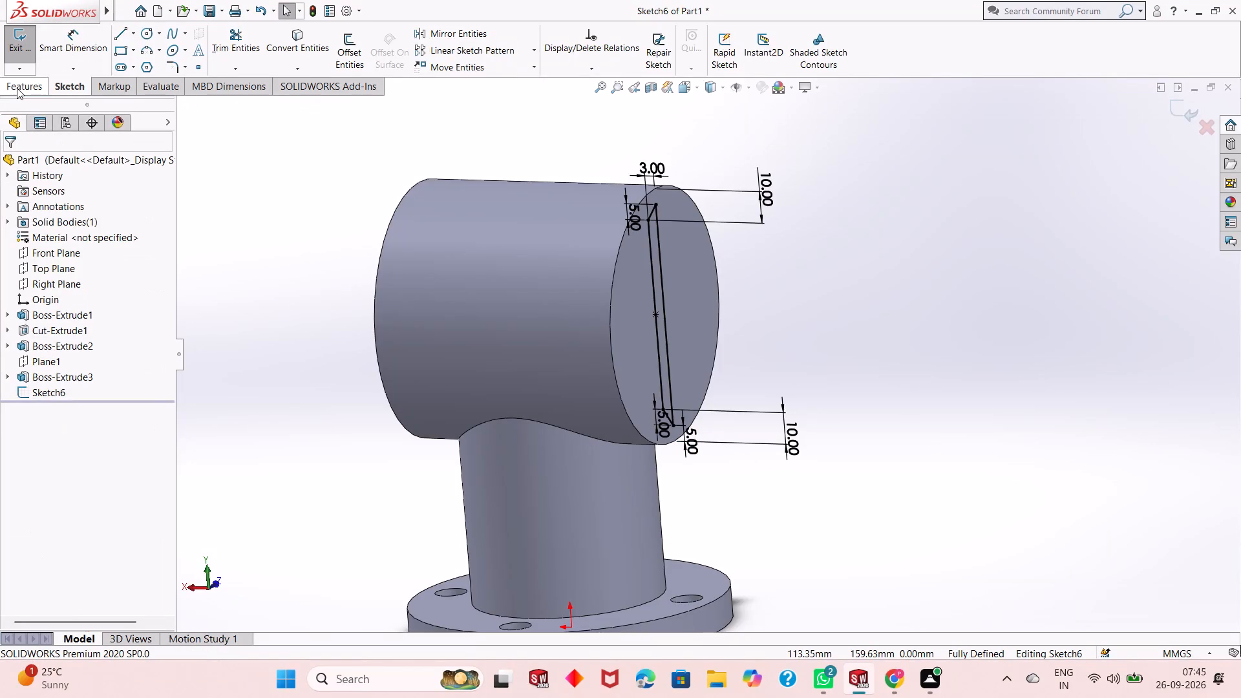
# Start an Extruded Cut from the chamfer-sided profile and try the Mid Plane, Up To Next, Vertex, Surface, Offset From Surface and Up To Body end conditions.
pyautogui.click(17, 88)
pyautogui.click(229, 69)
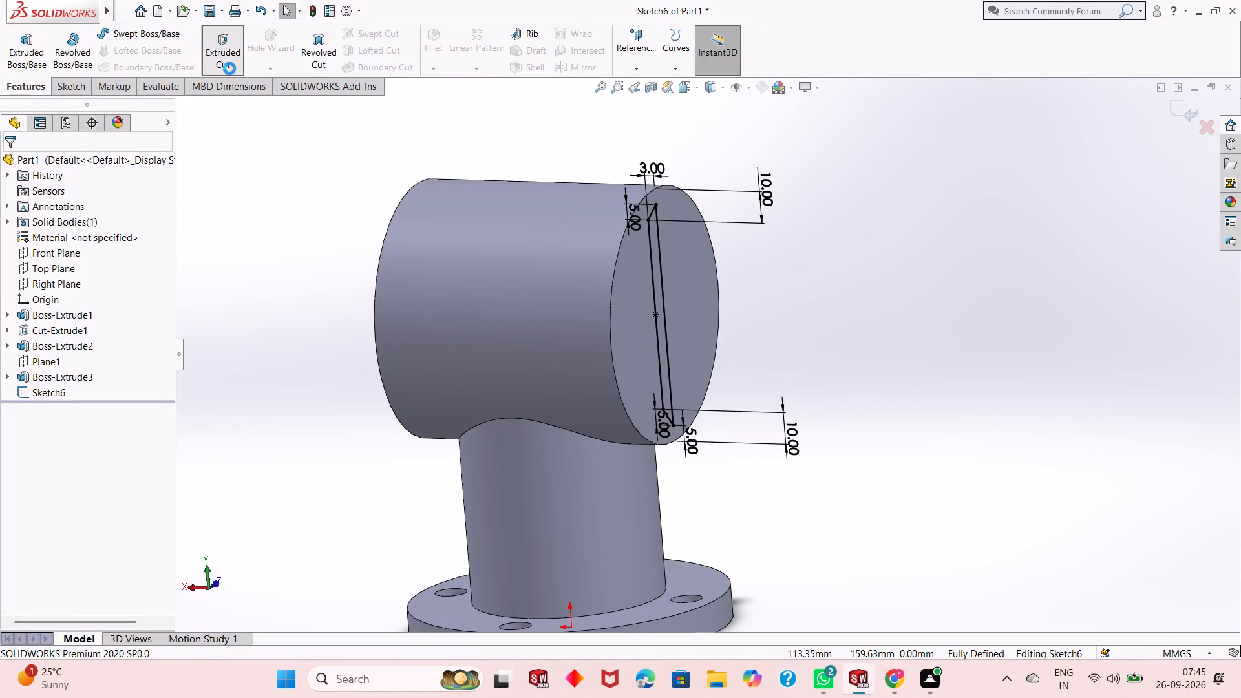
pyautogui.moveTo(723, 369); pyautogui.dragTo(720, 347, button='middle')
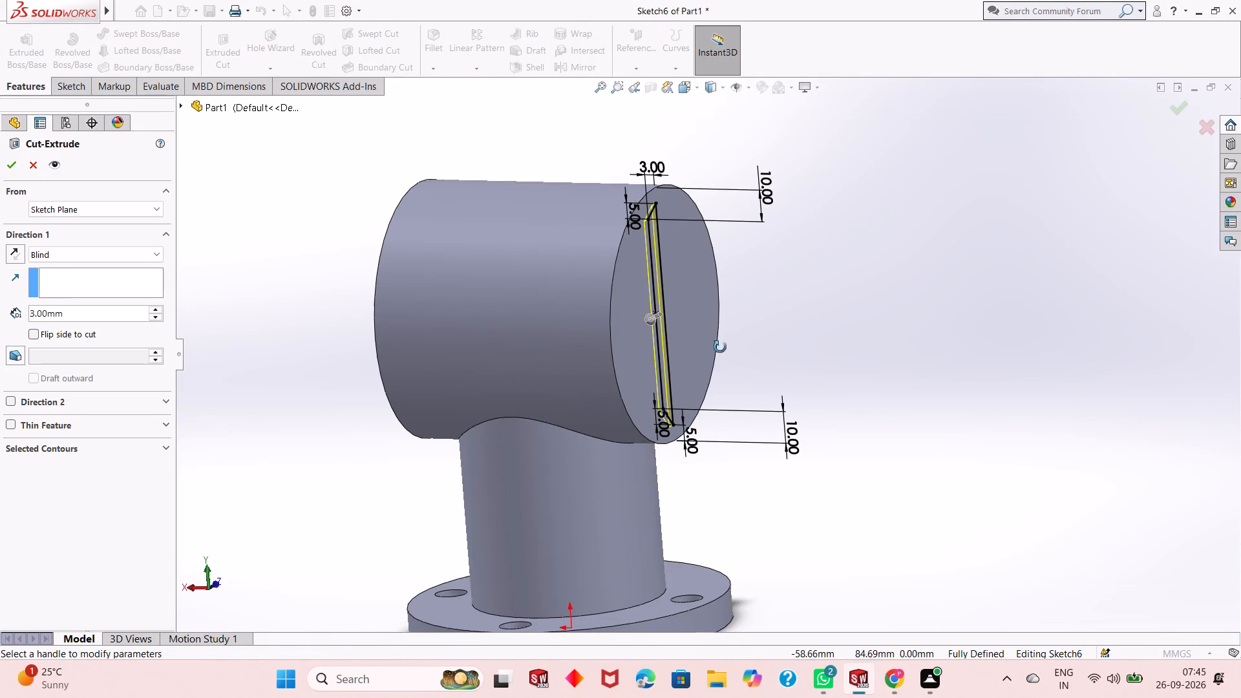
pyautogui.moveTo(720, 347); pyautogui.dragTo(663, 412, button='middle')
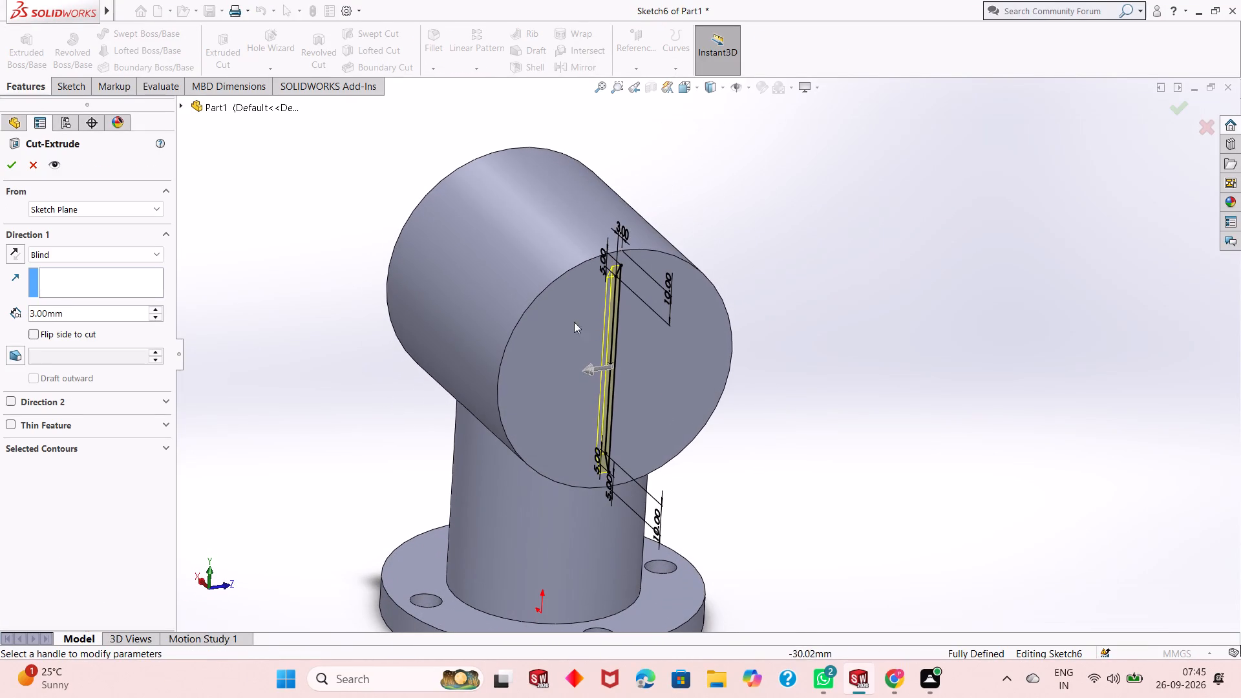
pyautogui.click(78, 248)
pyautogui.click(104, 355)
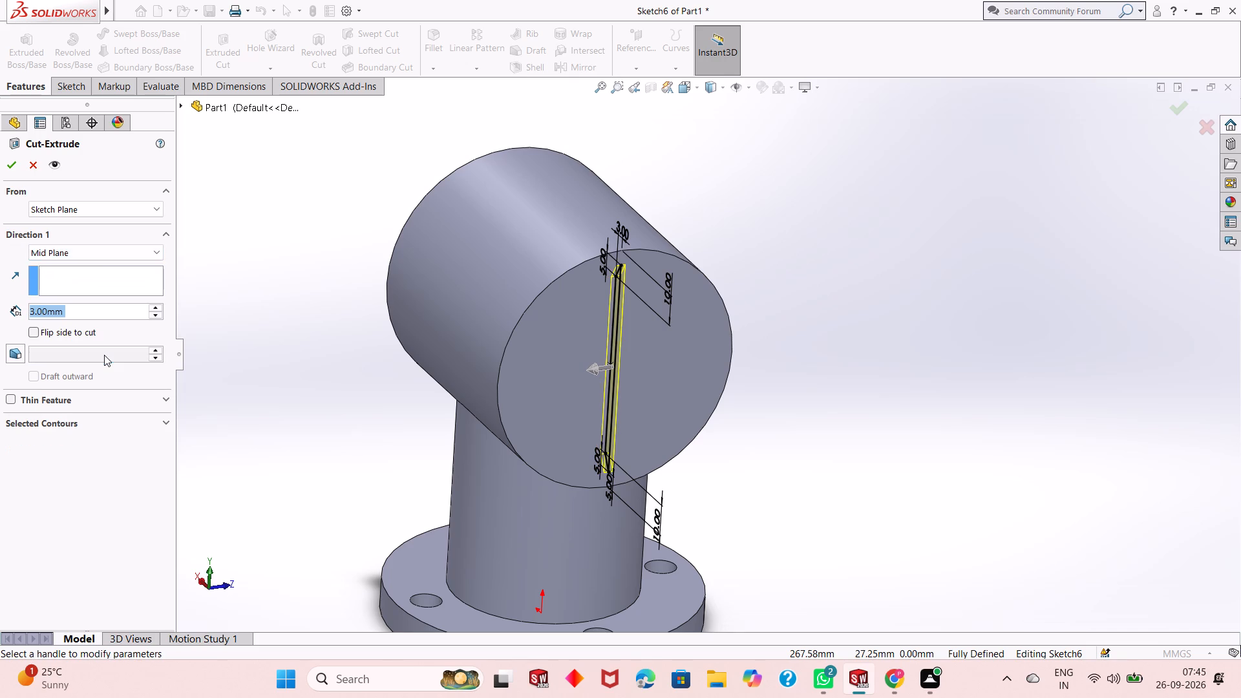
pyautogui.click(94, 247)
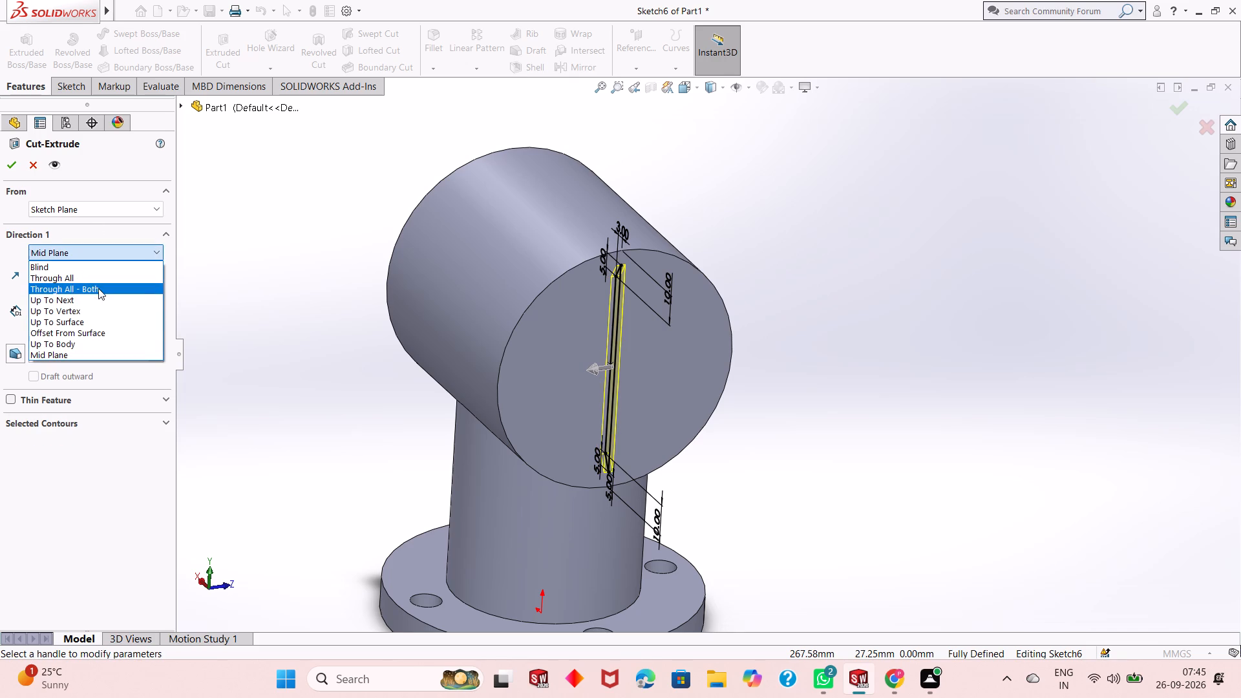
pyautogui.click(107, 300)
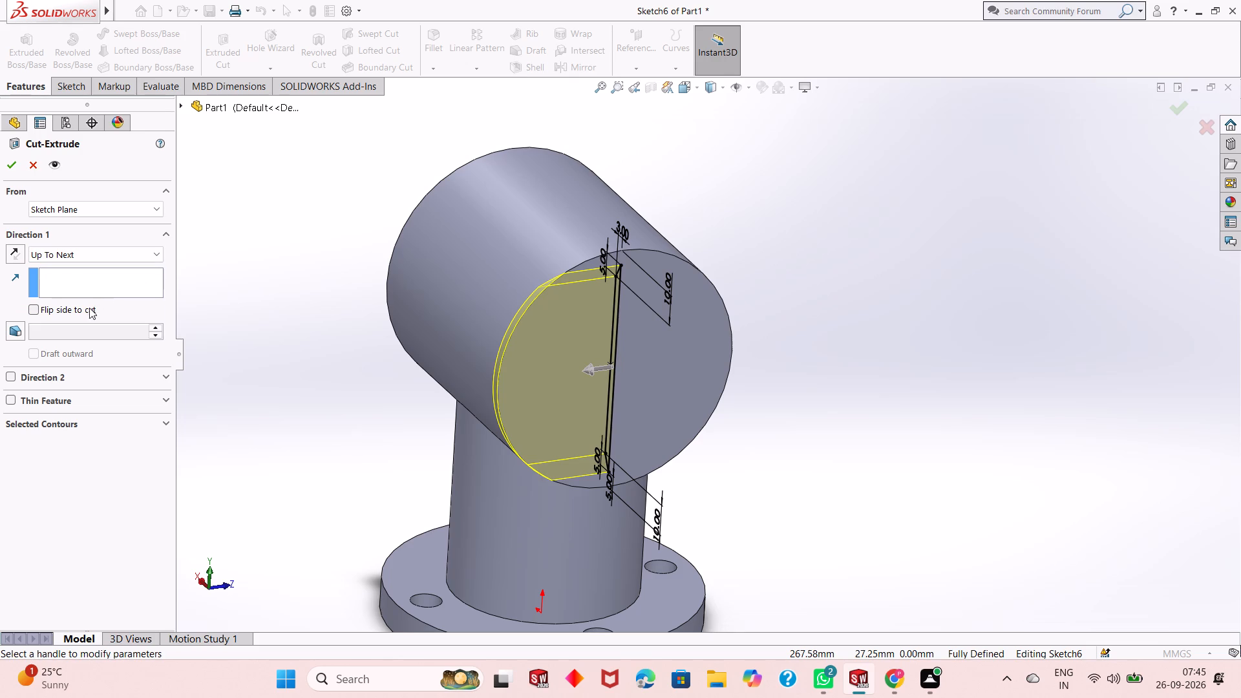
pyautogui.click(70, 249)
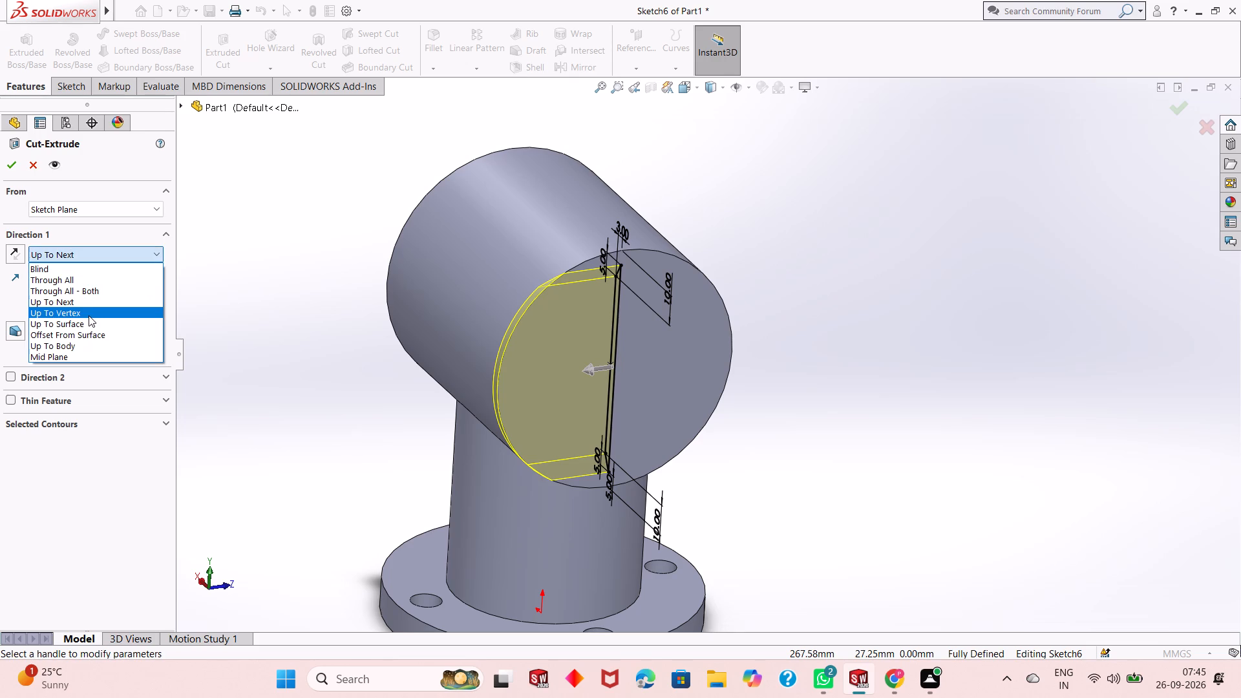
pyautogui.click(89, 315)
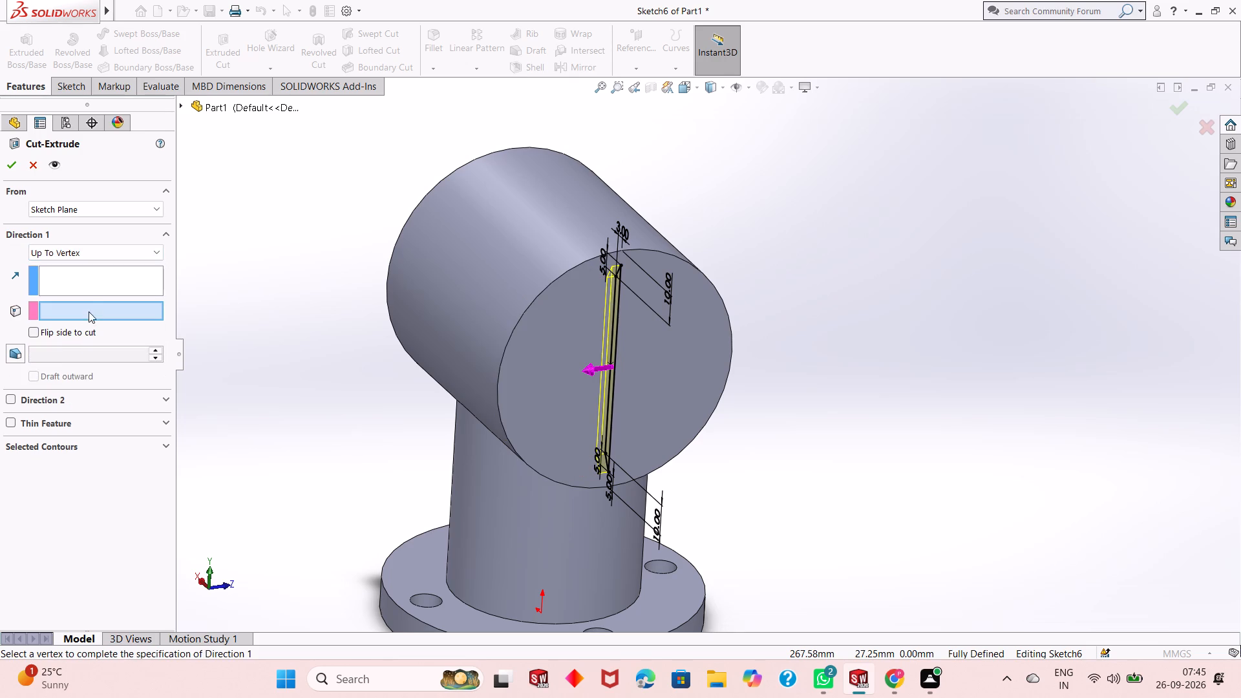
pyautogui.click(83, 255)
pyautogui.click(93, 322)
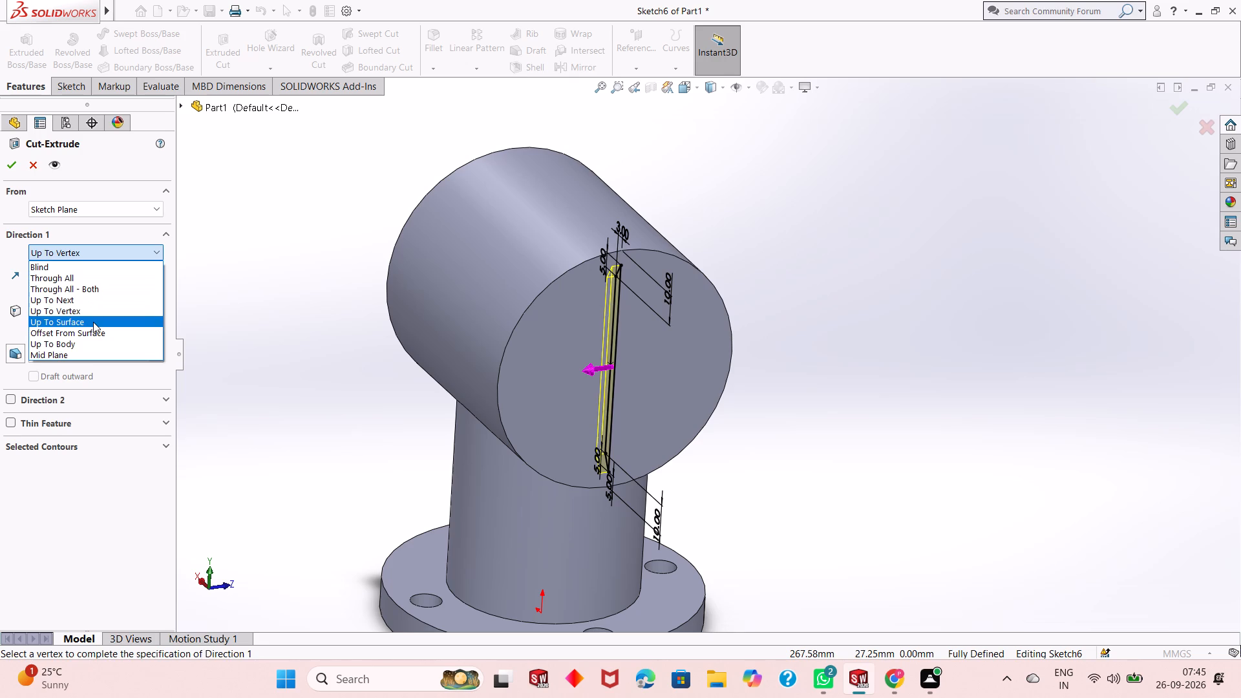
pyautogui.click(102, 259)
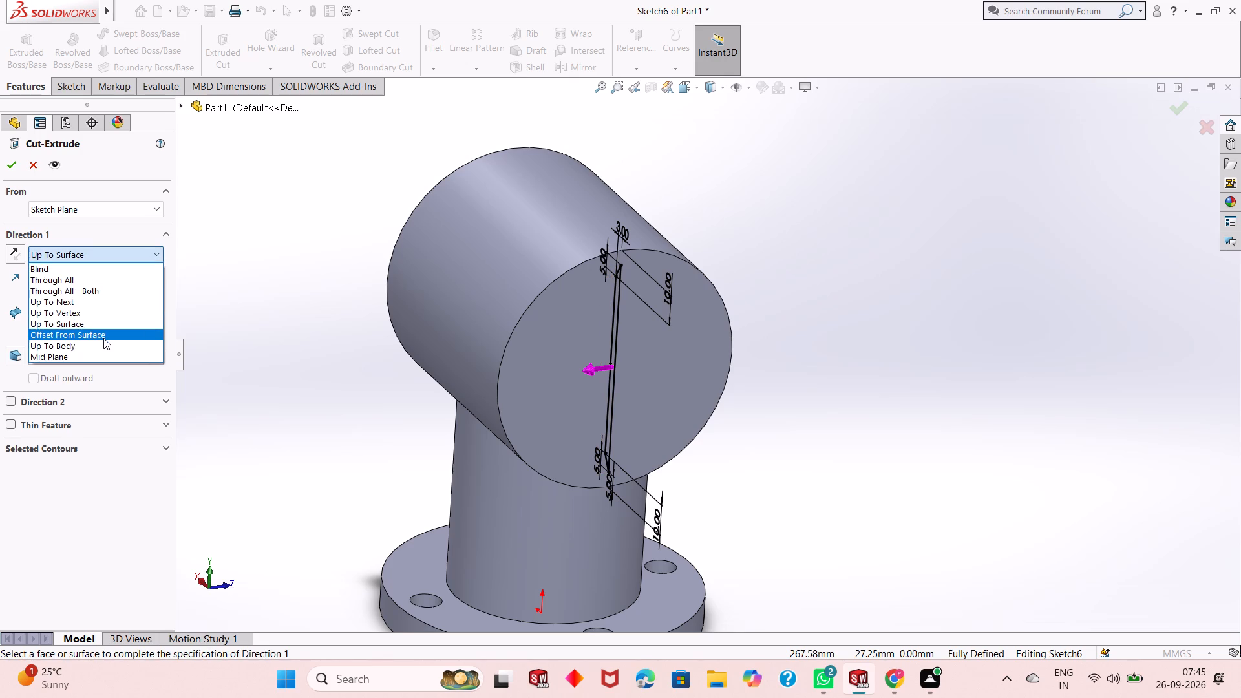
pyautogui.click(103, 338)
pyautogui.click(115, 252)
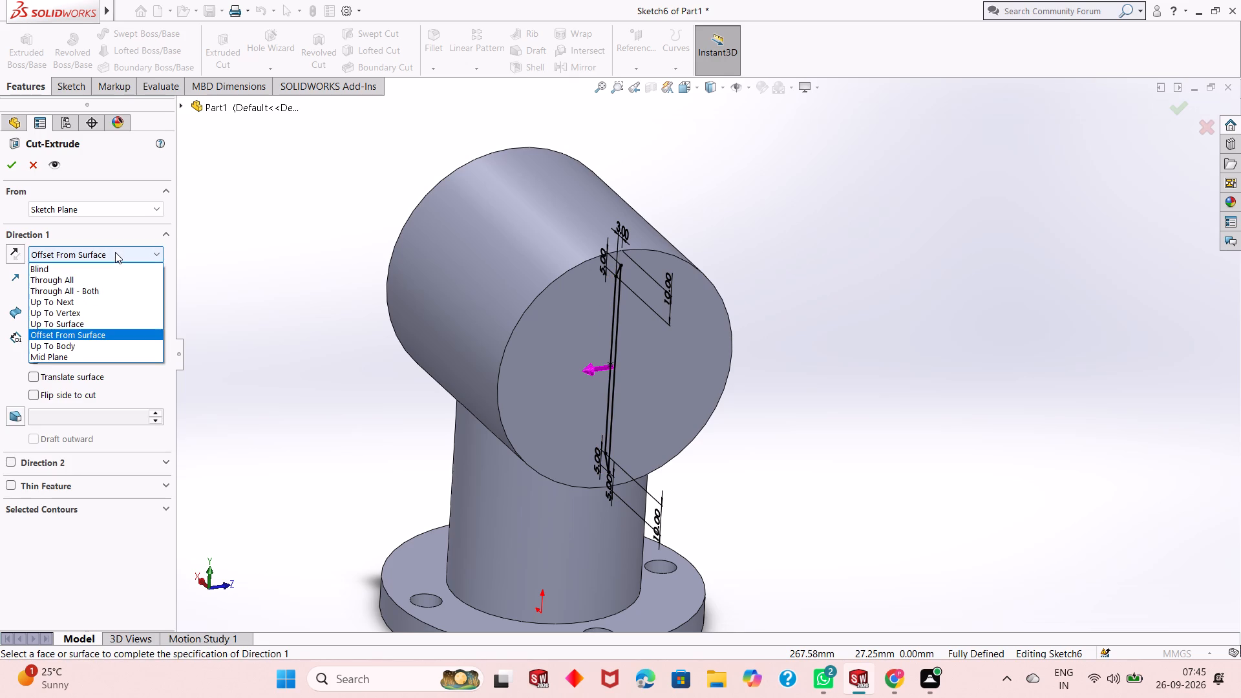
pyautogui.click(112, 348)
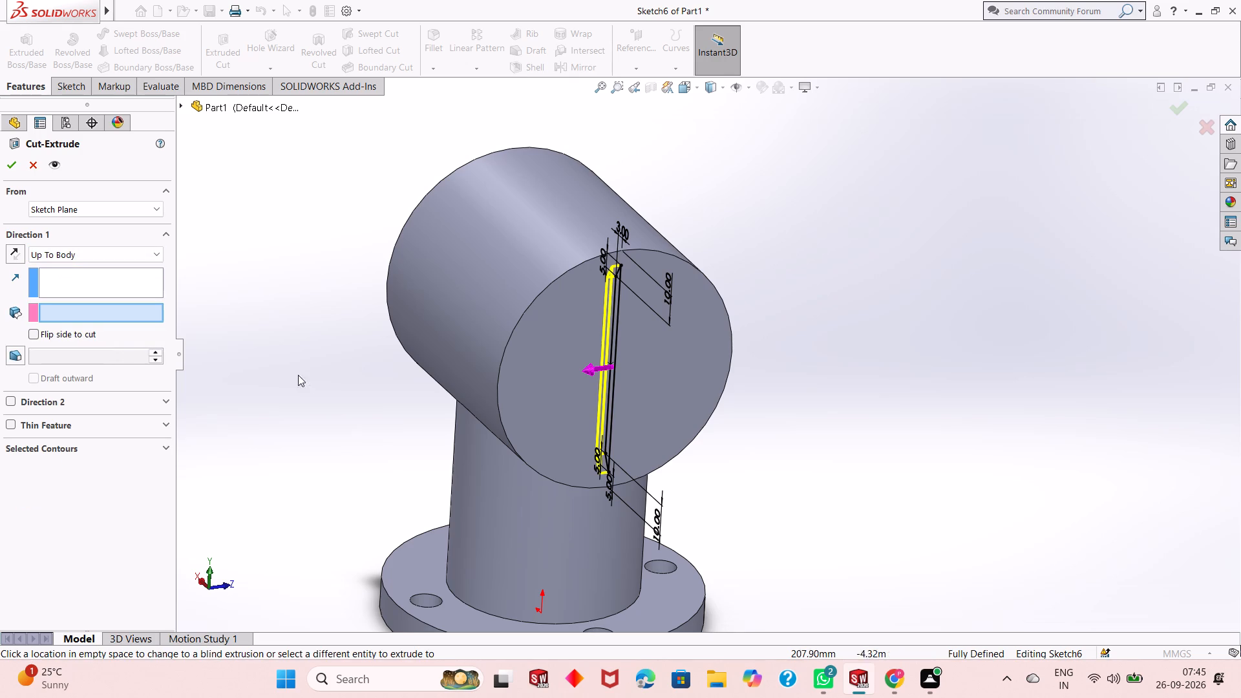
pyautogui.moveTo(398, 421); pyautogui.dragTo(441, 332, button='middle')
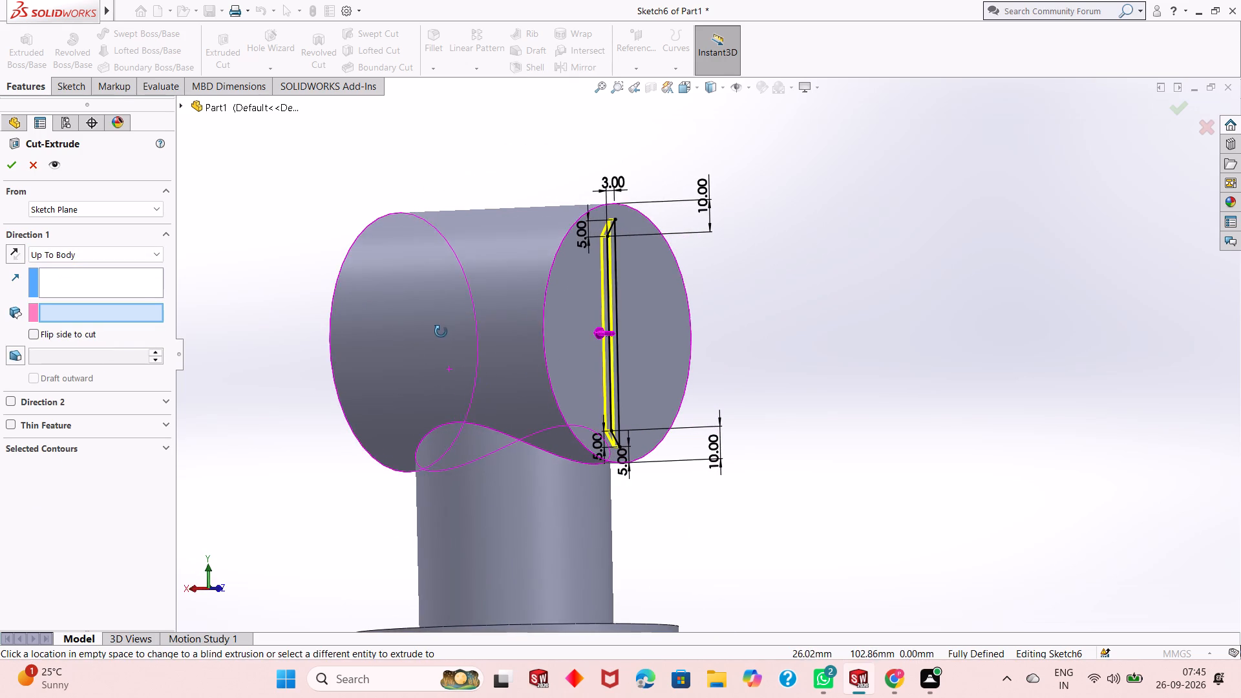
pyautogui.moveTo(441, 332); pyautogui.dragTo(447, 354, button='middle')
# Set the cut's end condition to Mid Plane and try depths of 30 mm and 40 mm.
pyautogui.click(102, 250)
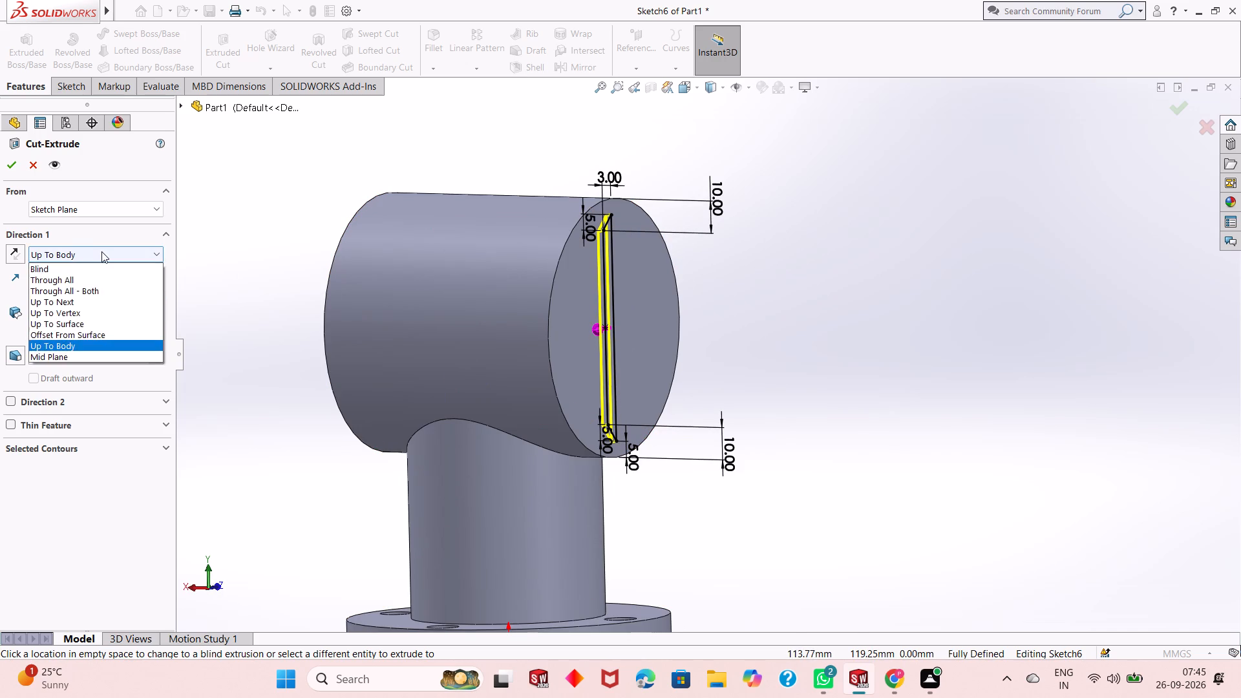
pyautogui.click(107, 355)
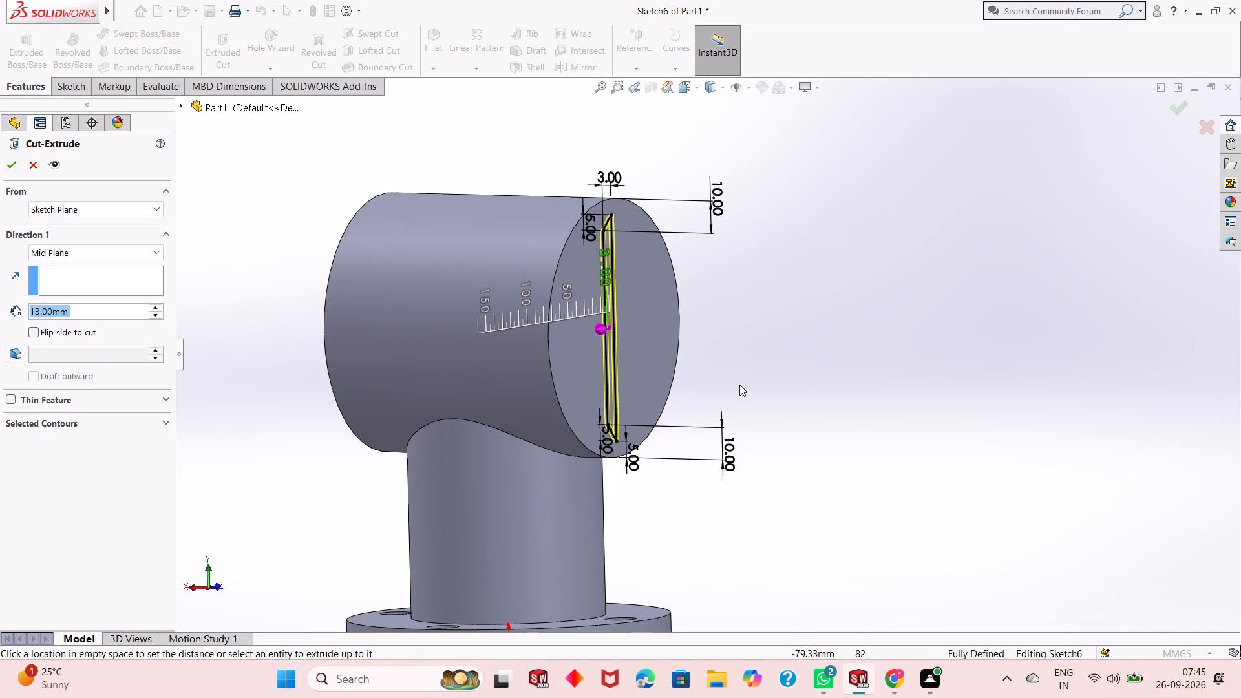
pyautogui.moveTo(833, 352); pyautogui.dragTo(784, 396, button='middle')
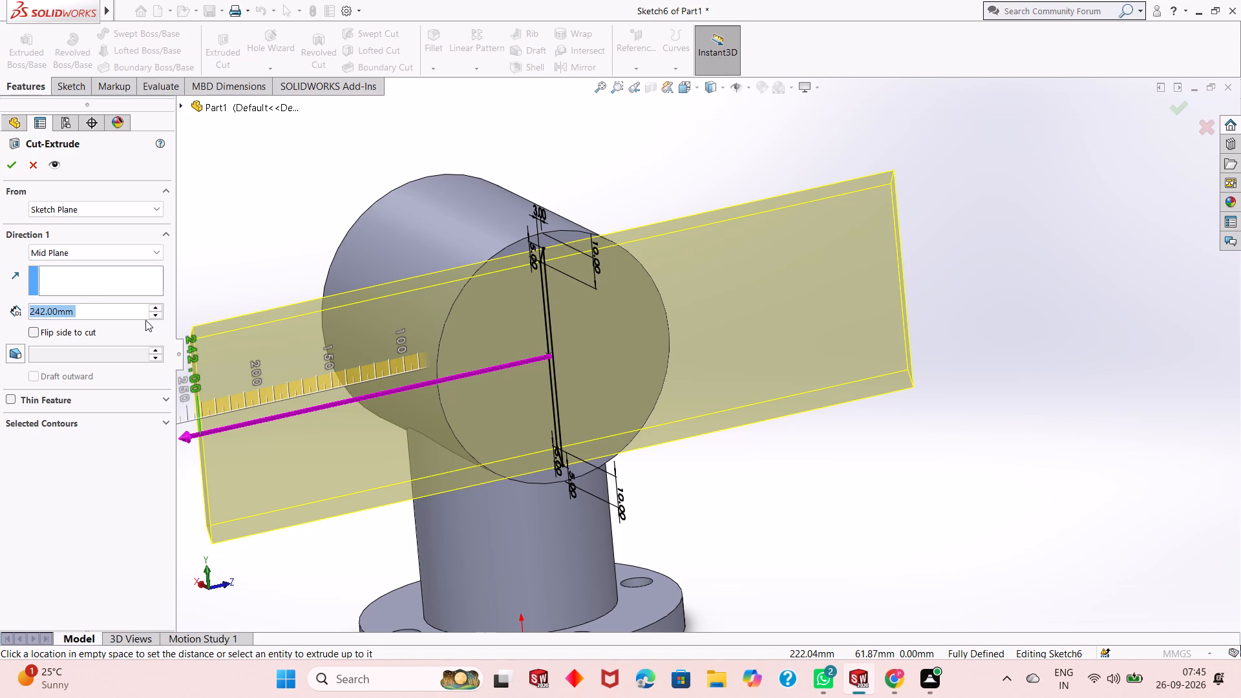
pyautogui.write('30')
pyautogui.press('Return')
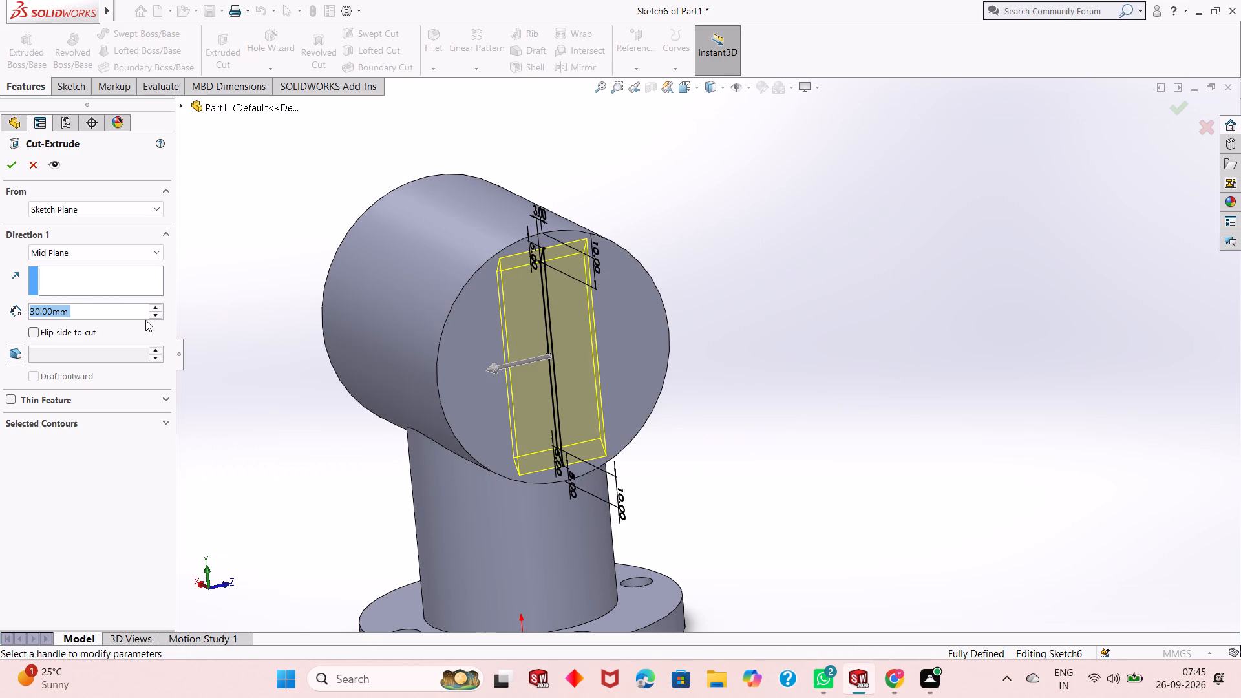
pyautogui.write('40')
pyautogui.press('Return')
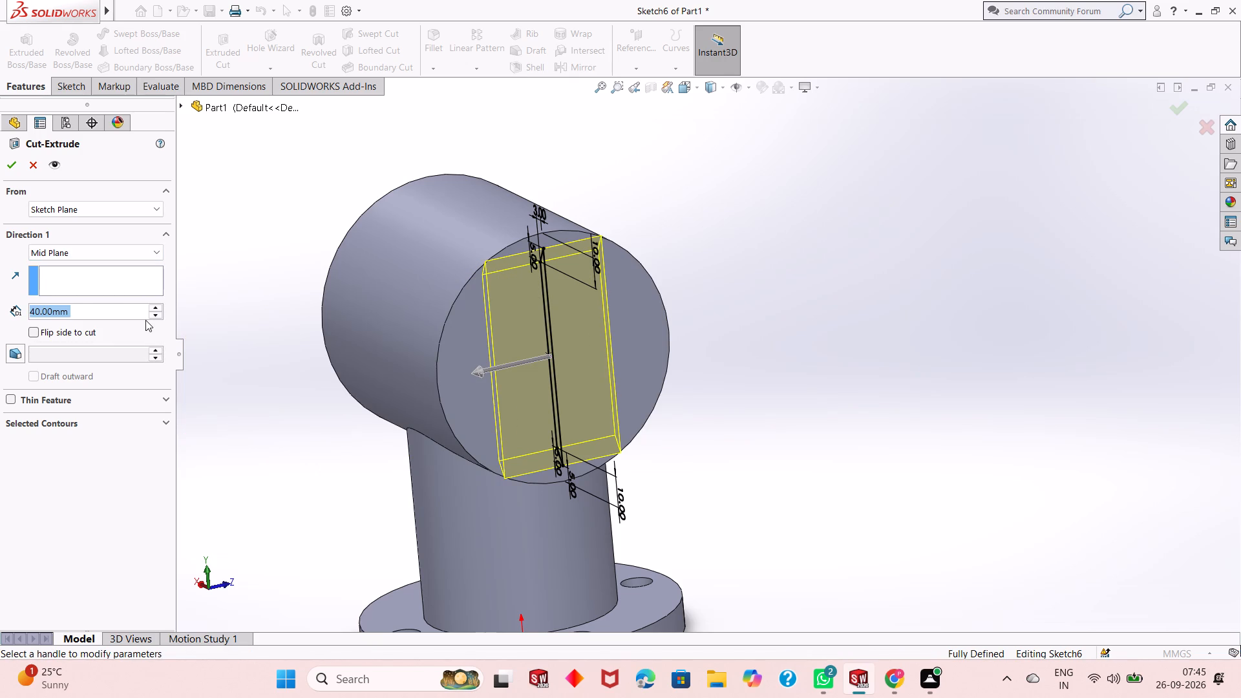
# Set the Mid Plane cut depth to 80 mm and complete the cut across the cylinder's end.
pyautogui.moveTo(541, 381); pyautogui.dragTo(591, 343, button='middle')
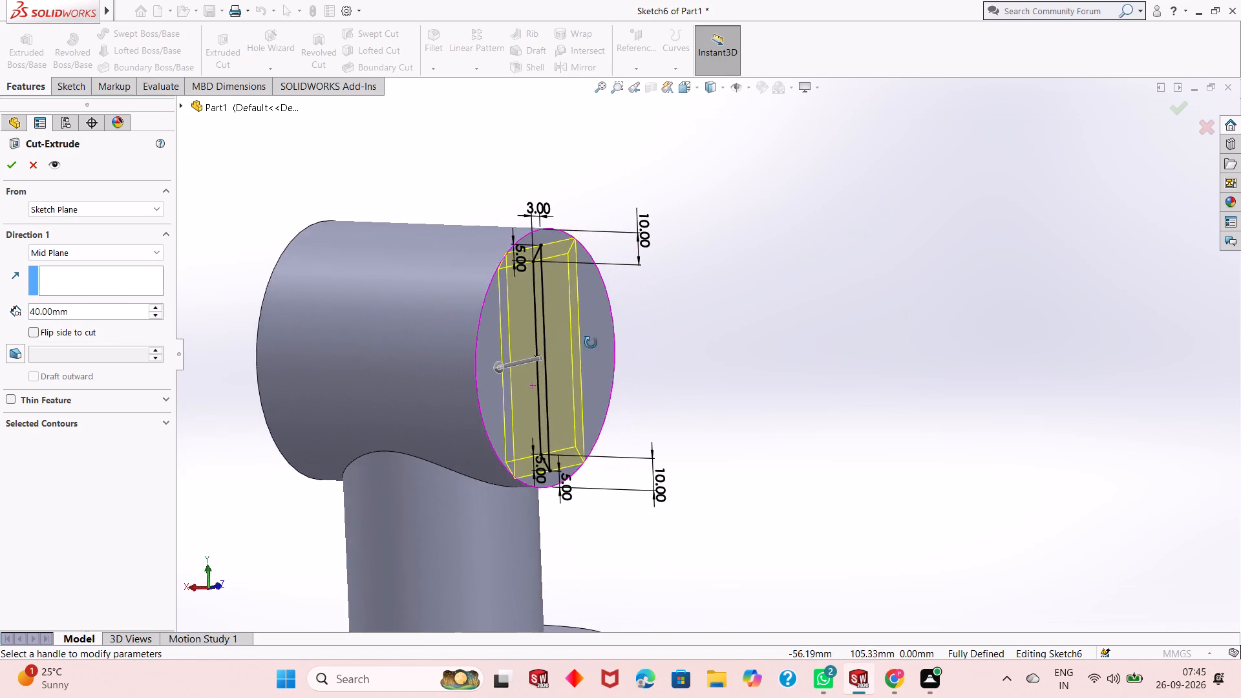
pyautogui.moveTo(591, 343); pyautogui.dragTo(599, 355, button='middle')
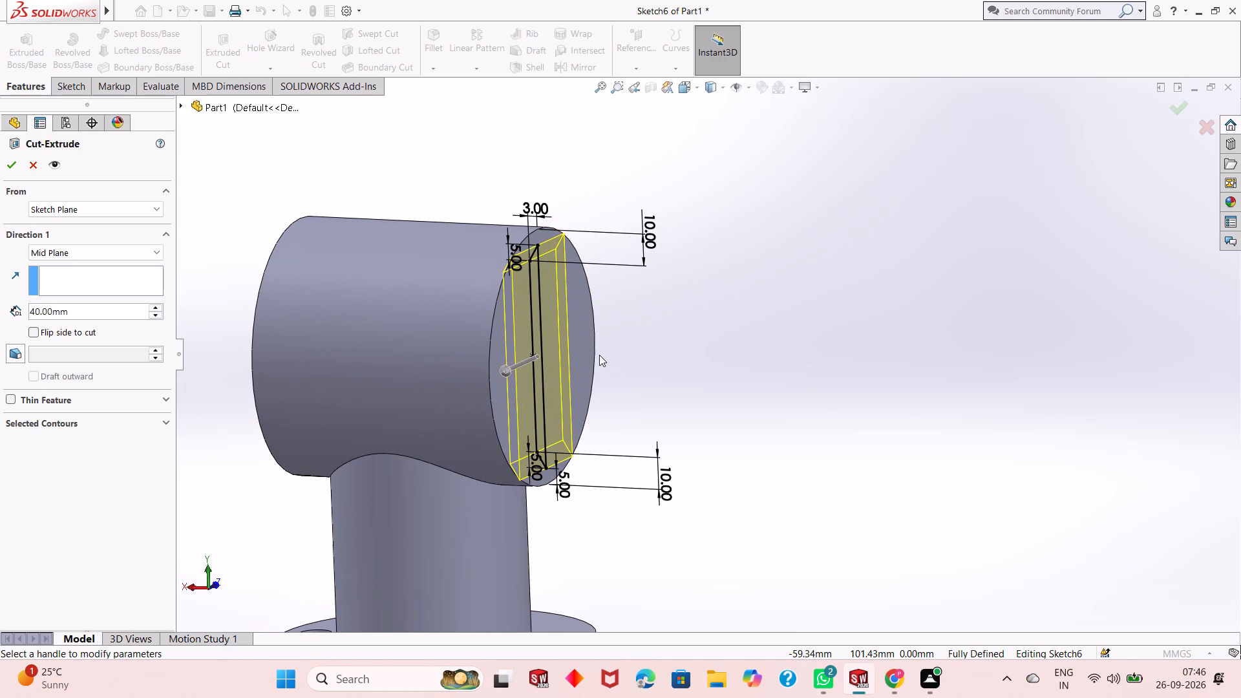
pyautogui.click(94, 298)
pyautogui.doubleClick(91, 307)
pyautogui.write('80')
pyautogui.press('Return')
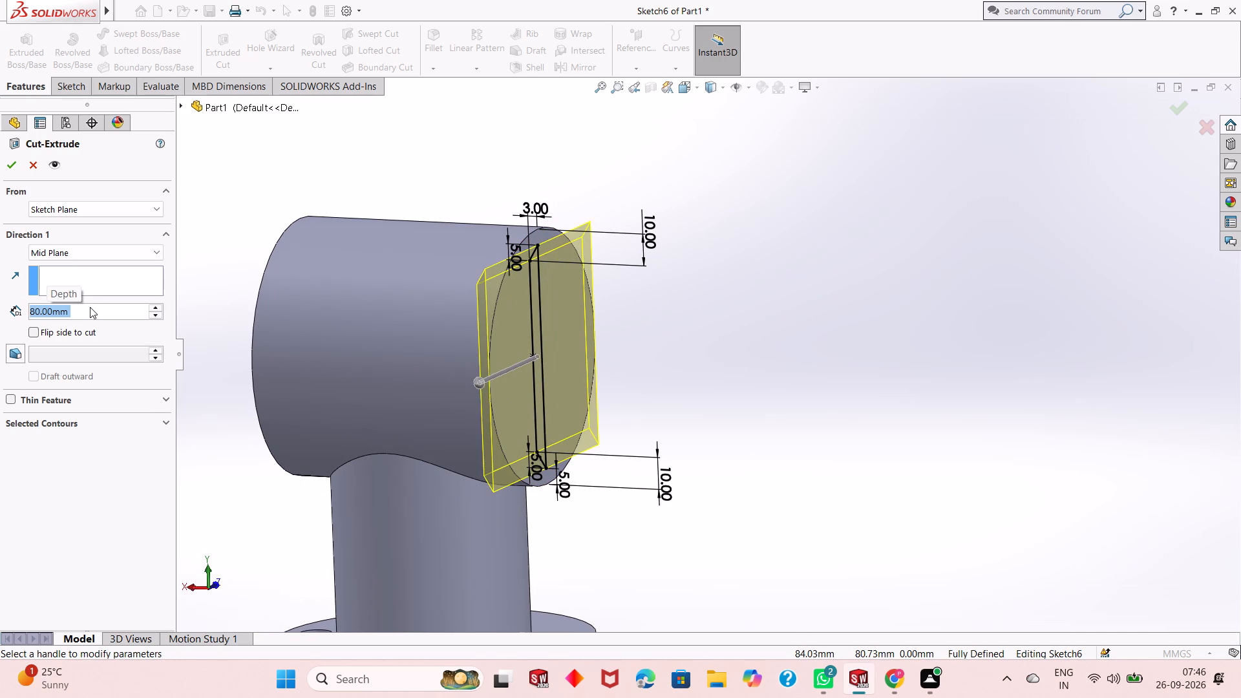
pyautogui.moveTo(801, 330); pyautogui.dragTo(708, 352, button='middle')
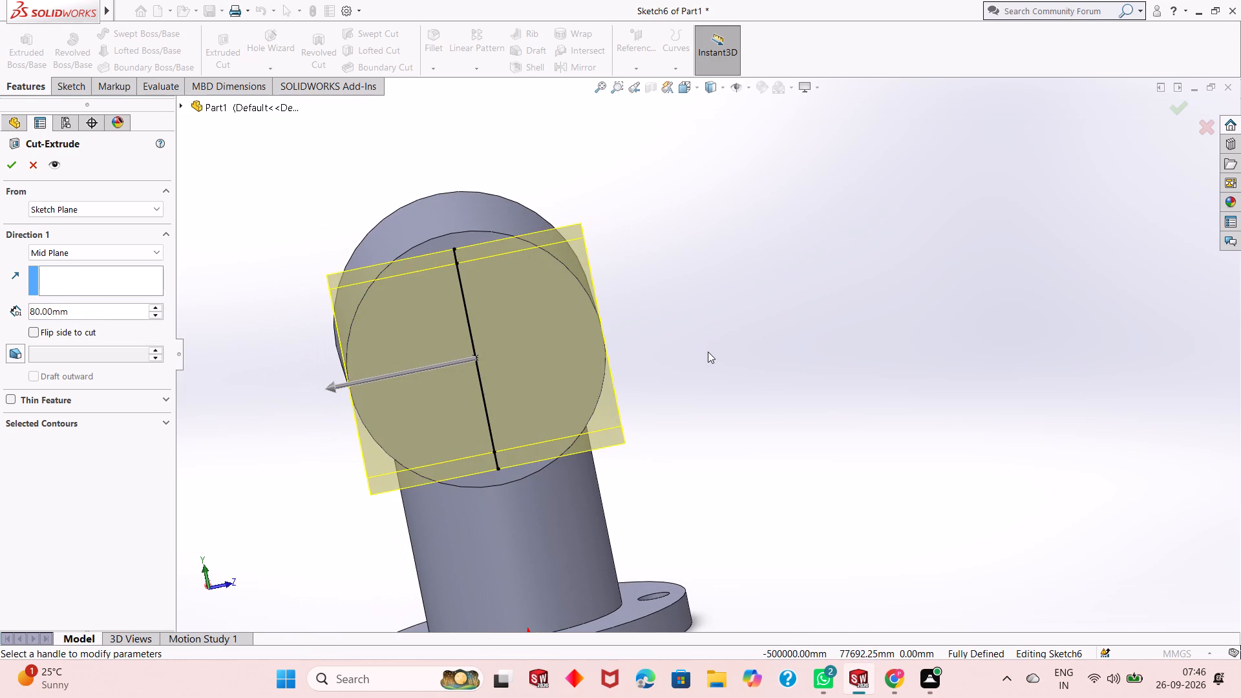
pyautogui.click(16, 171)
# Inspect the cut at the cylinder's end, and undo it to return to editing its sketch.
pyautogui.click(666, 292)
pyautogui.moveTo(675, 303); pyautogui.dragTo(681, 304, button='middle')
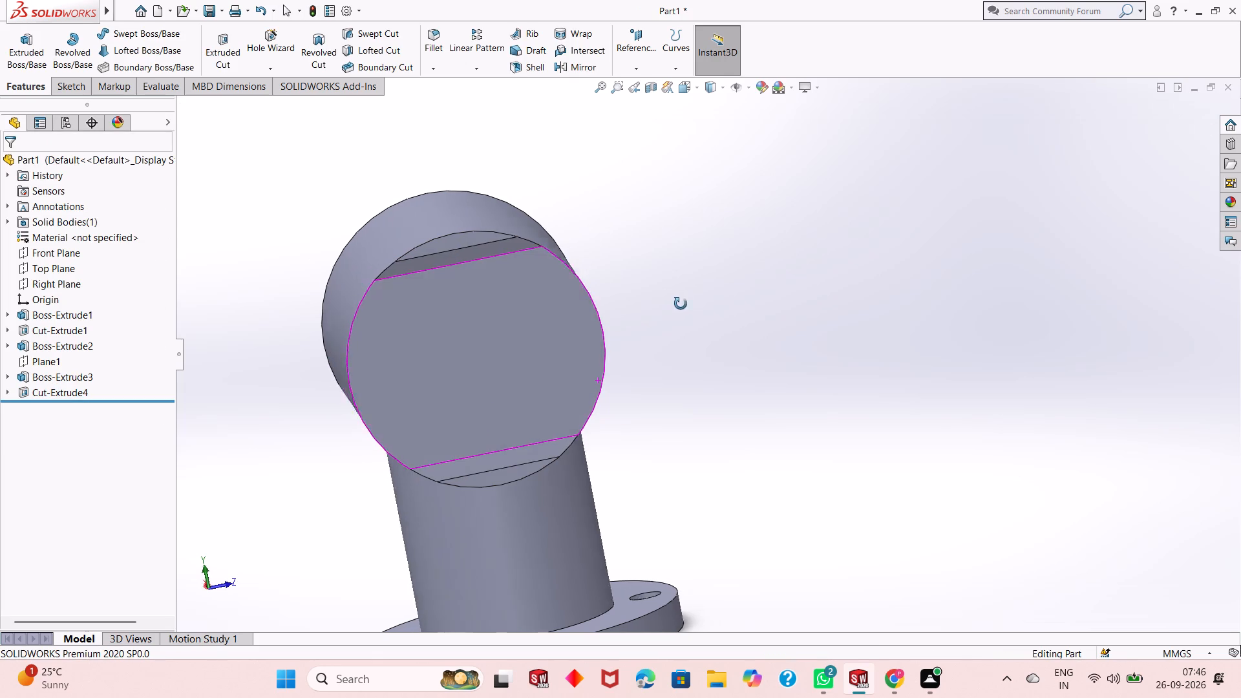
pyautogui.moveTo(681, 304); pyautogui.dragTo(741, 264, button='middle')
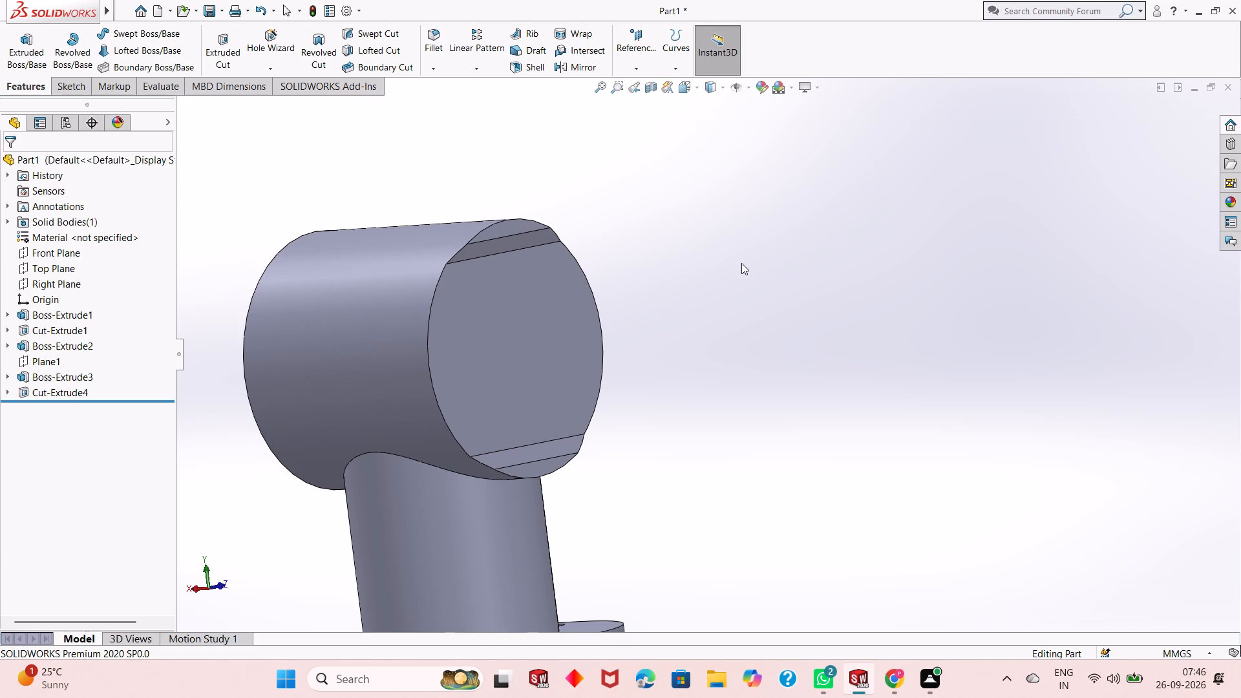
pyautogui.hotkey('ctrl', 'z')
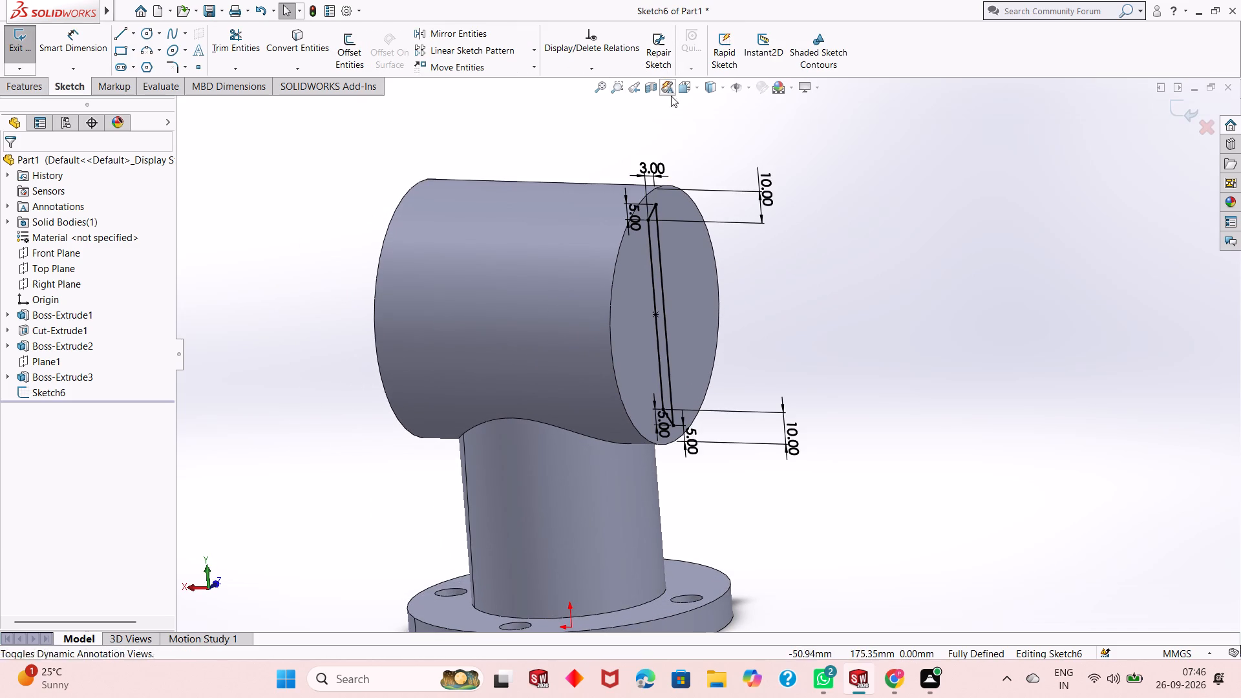
# Switch the model's display style to Hidden Lines Visible and examine the profile at the cylinder's end.
pyautogui.click(719, 89)
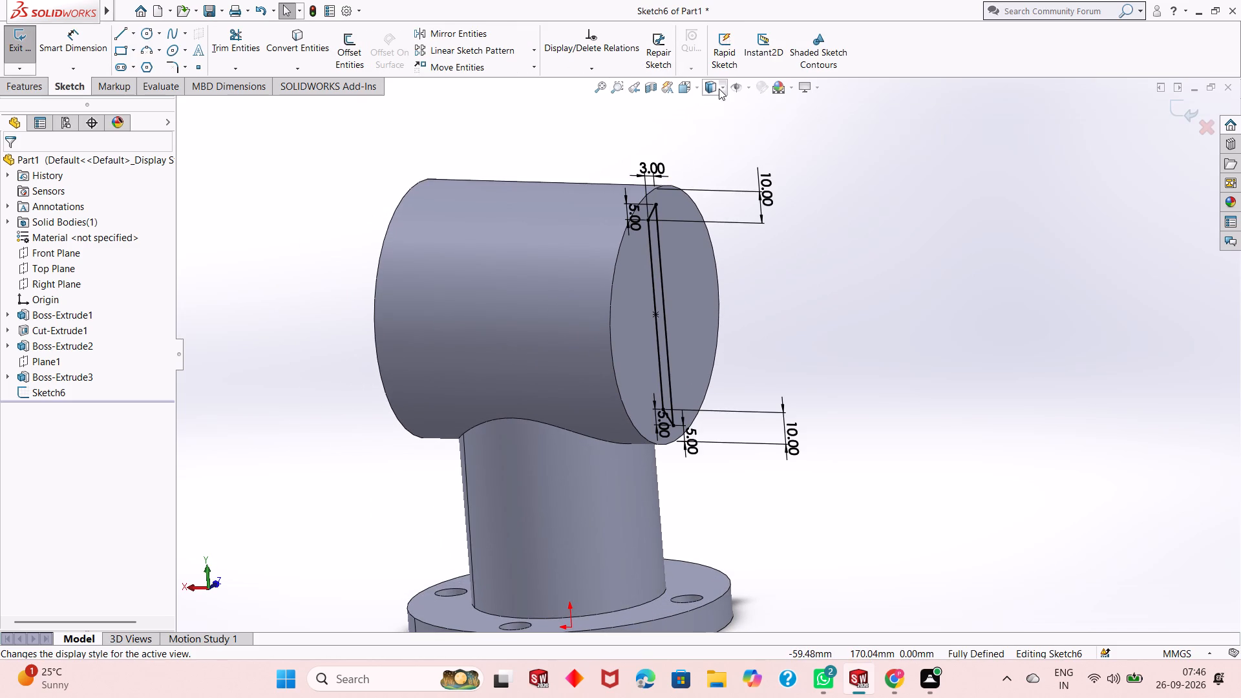
pyautogui.click(708, 160)
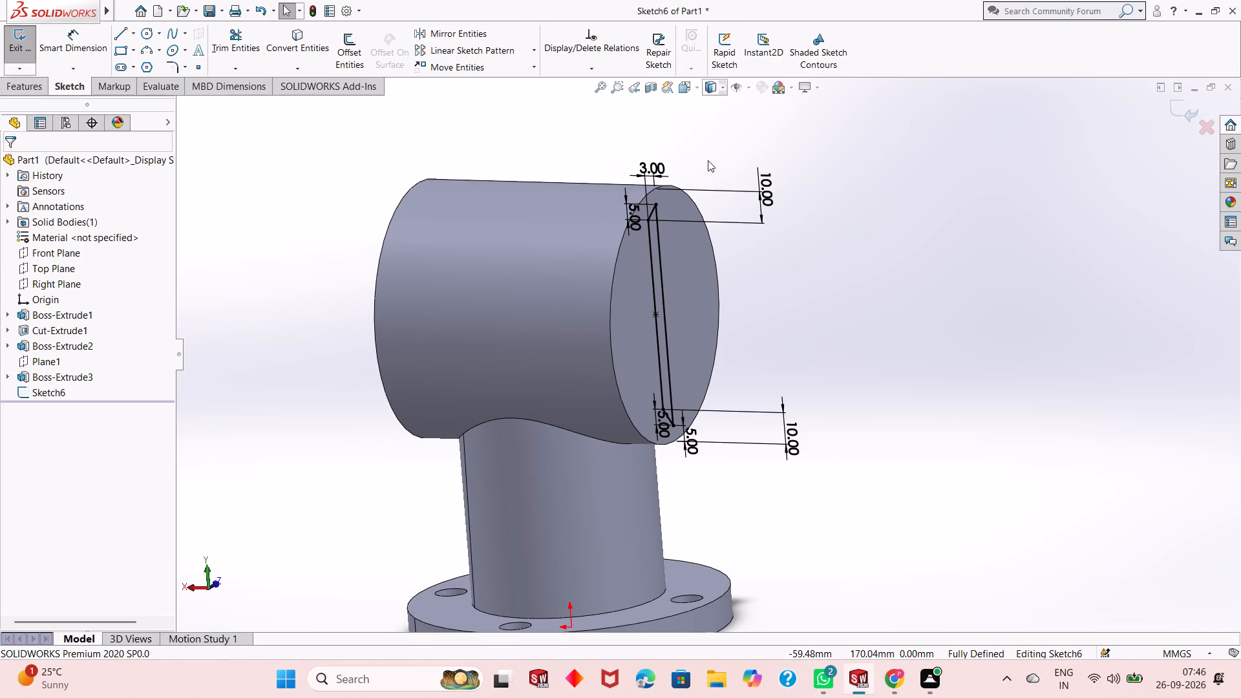
pyautogui.moveTo(712, 242); pyautogui.dragTo(727, 237, button='middle')
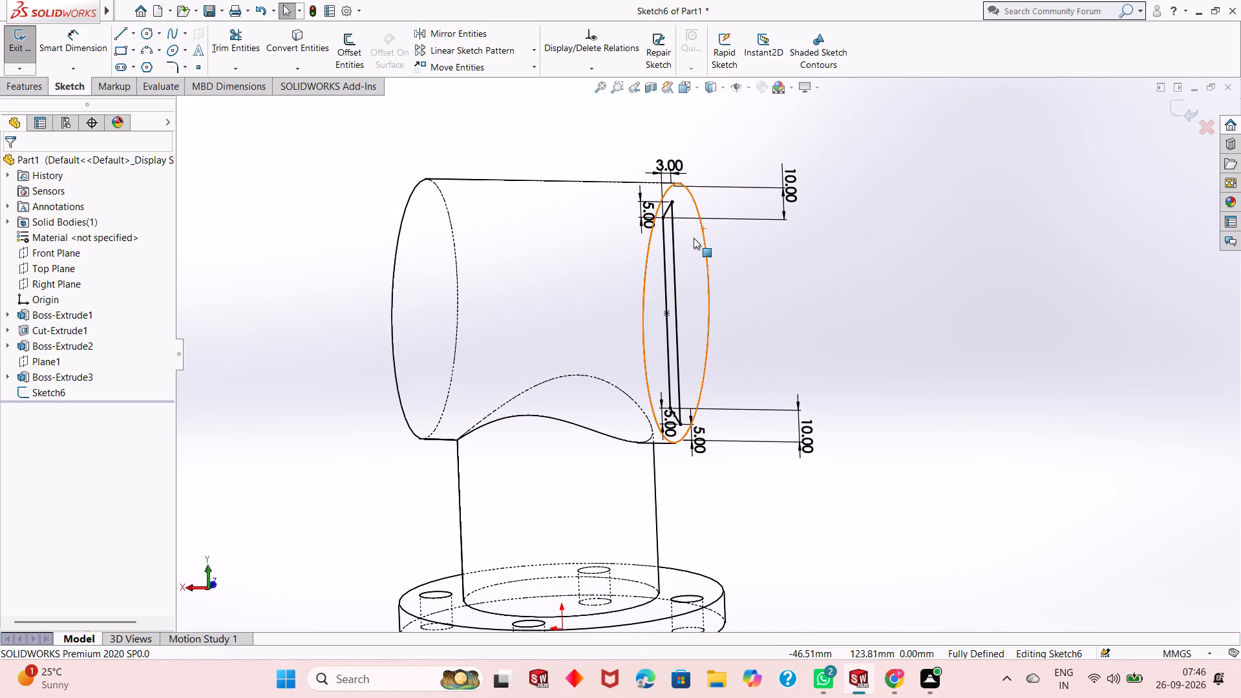
pyautogui.scroll(-2, 692, 238)
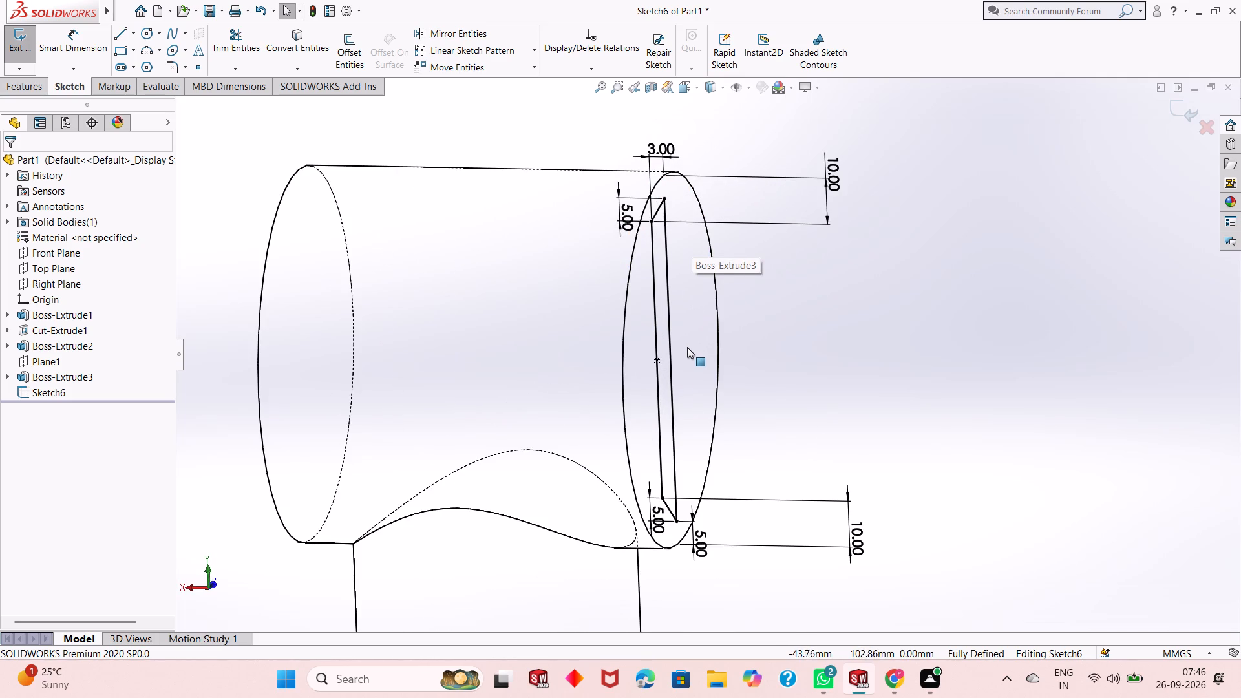
pyautogui.scroll(-1, 686, 346)
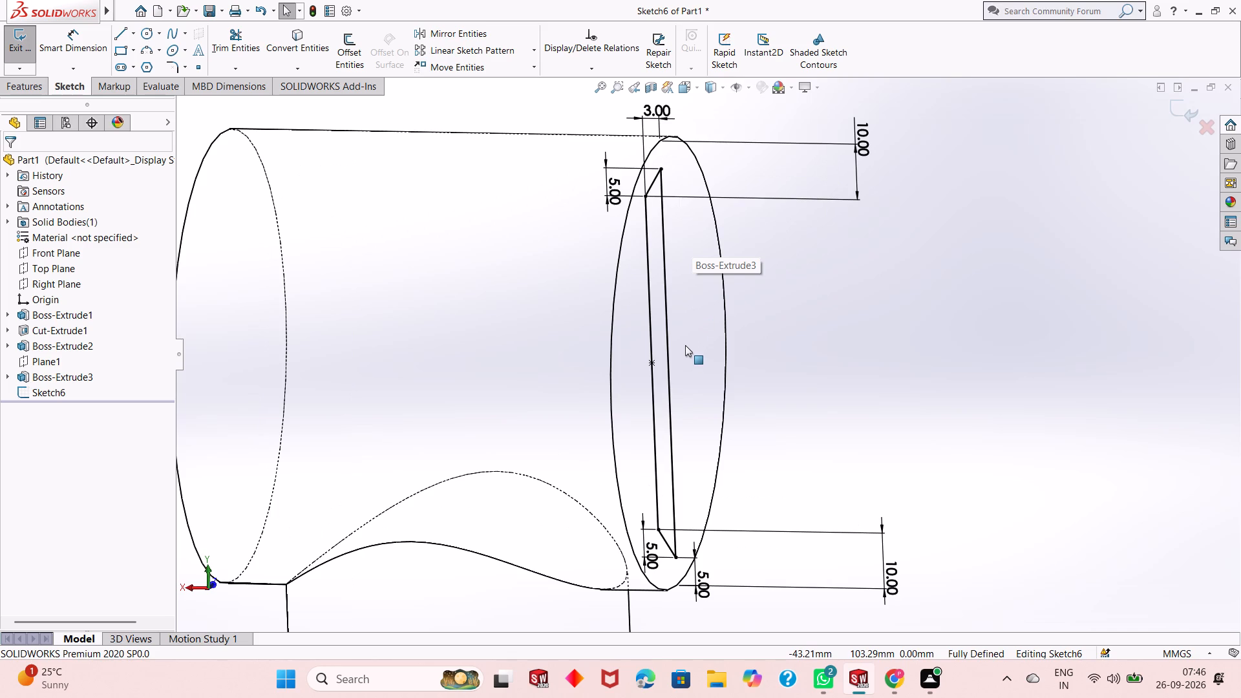
pyautogui.scroll(-1, 685, 345)
pyautogui.scroll(4, 685, 345)
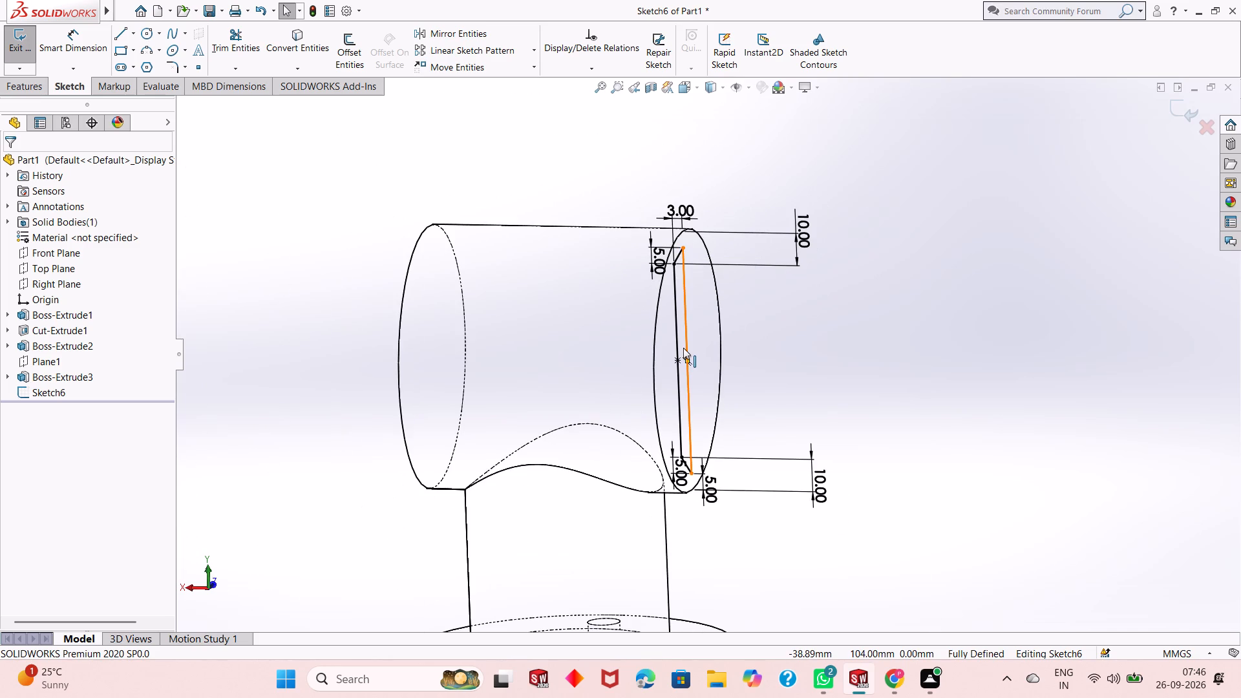
# Undo the recent sketch edits back through the lower 5 mm dimension, the two short vertical line deletions and the profile's long closing line.
pyautogui.hotkey('ctrl', 'z')
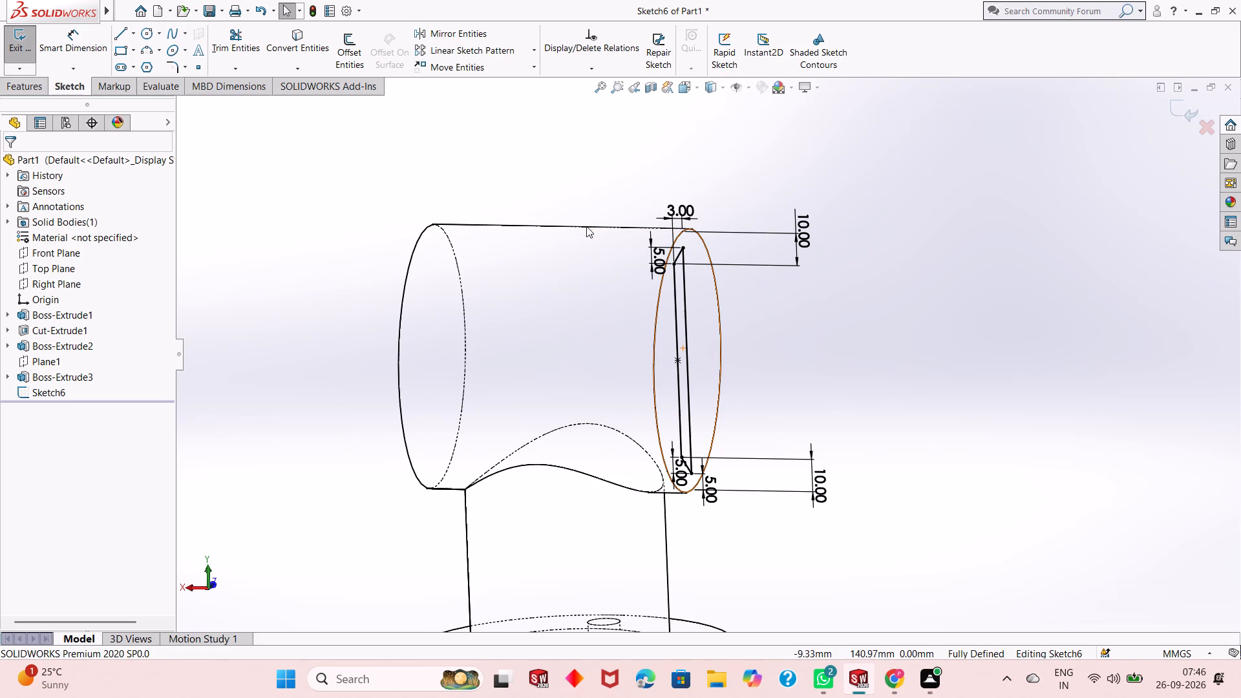
pyautogui.hotkey('ctrl', 'z')
pyautogui.hotkey('ctrl', 'z')
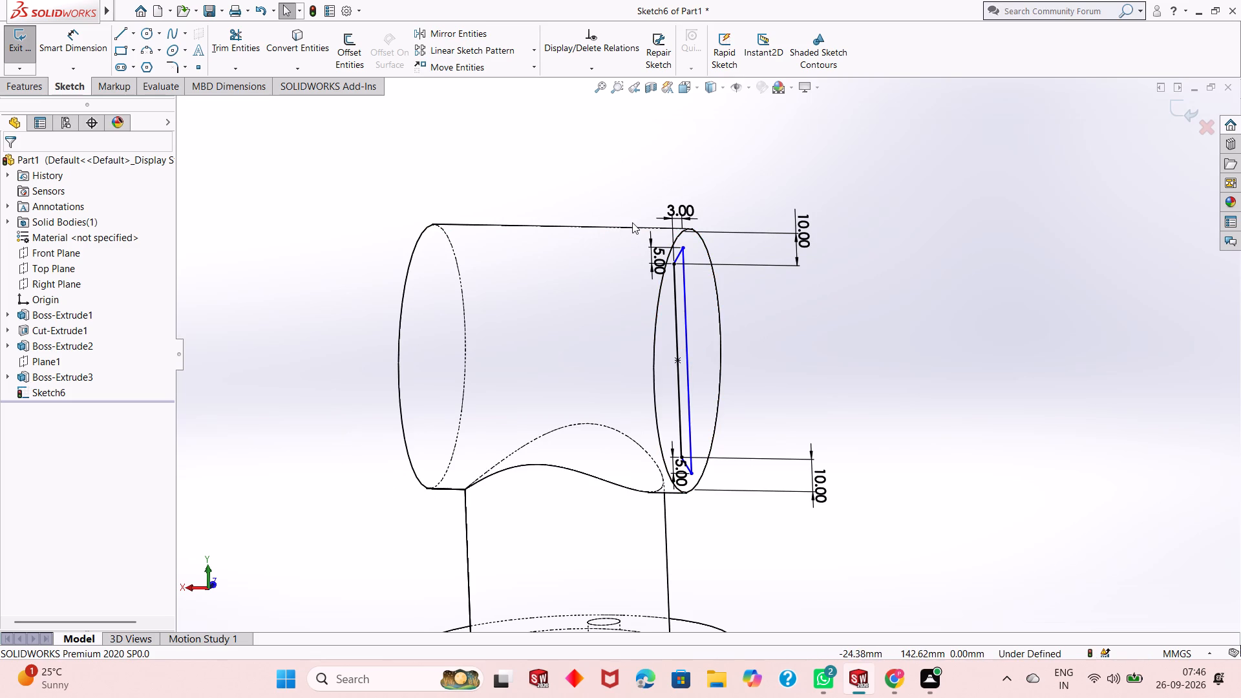
pyautogui.hotkey('ctrl', 'z')
pyautogui.hotkey('ctrl', 'z')
pyautogui.hotkey('ctrl', 'z')
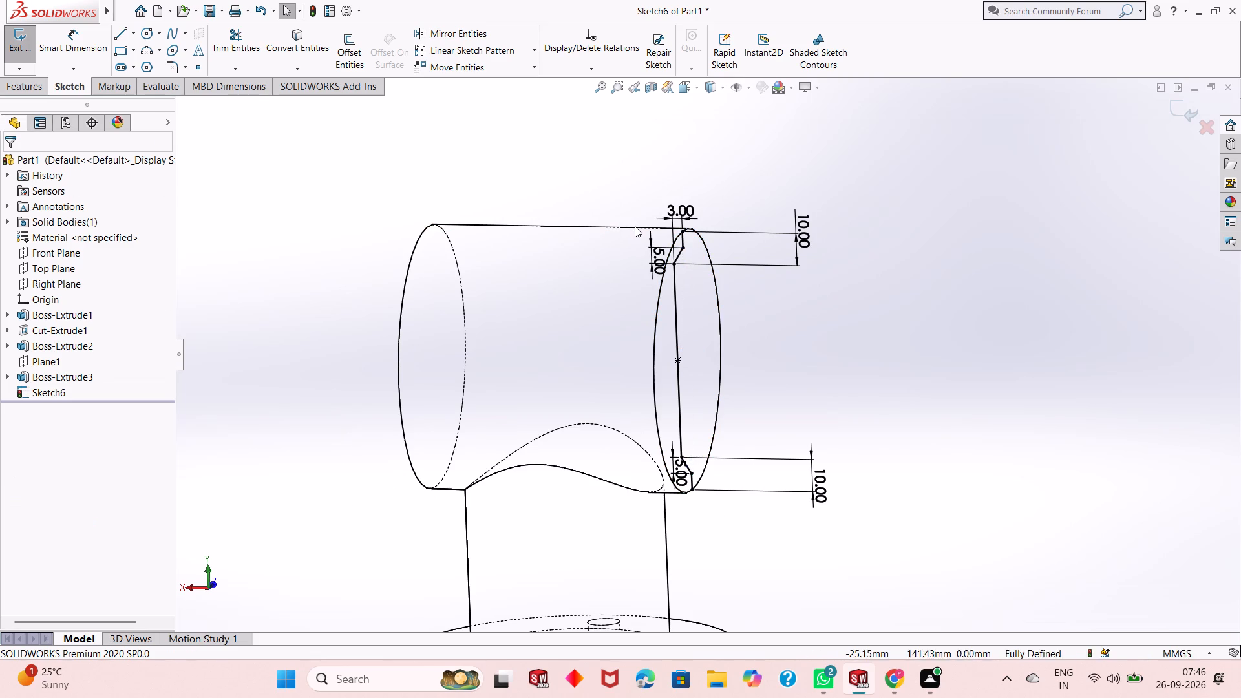
# Undo the cut profile sketch edits back through the slanted lines, the short end lines and their 5 mm and 3 mm dimensions.
pyautogui.hotkey('ctrl', 'z')
pyautogui.hotkey('ctrl', 'z')
pyautogui.hotkey('ctrl', 'z')
pyautogui.hotkey('ctrl', 'z')
pyautogui.hotkey('ctrl', 'z')
pyautogui.hotkey('ctrl', 'z')
pyautogui.hotkey('ctrl', 'z')
pyautogui.hotkey('ctrl', 'z')
pyautogui.hotkey('ctrl', 'z')
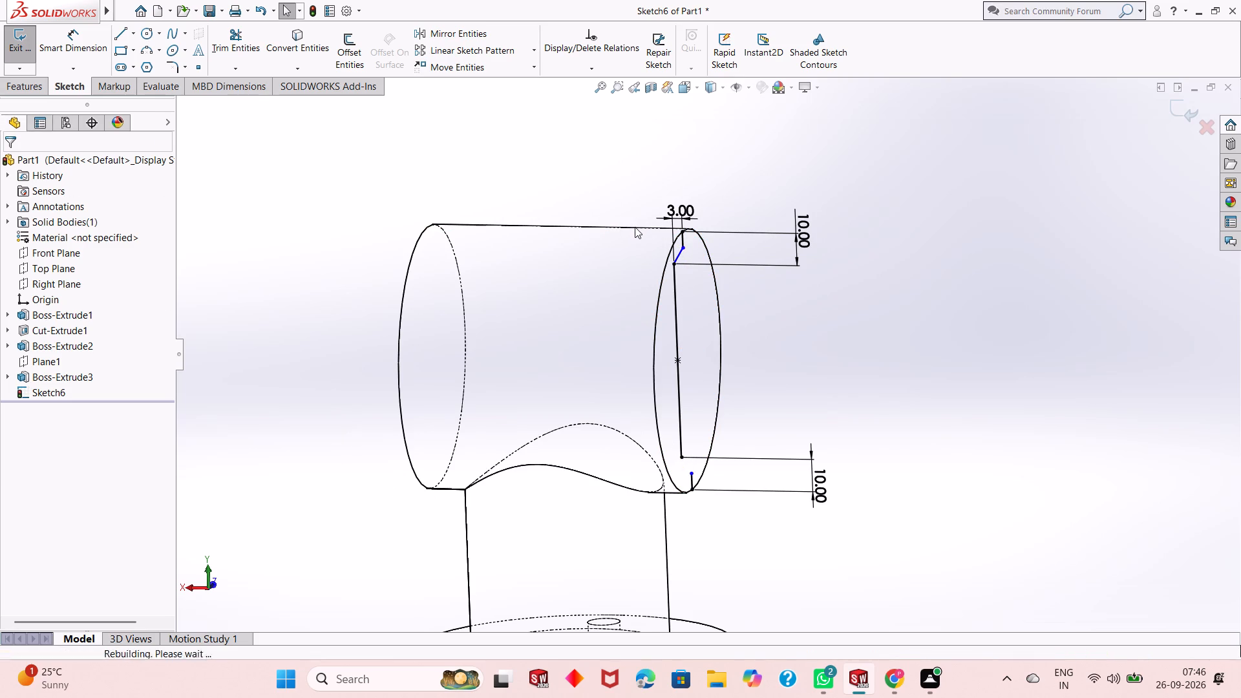
pyautogui.hotkey('ctrl', 'z')
pyautogui.hotkey('ctrl', 'z')
pyautogui.hotkey('ctrl', 'z')
pyautogui.hotkey('ctrl', 'z')
pyautogui.hotkey('ctrl', 'z')
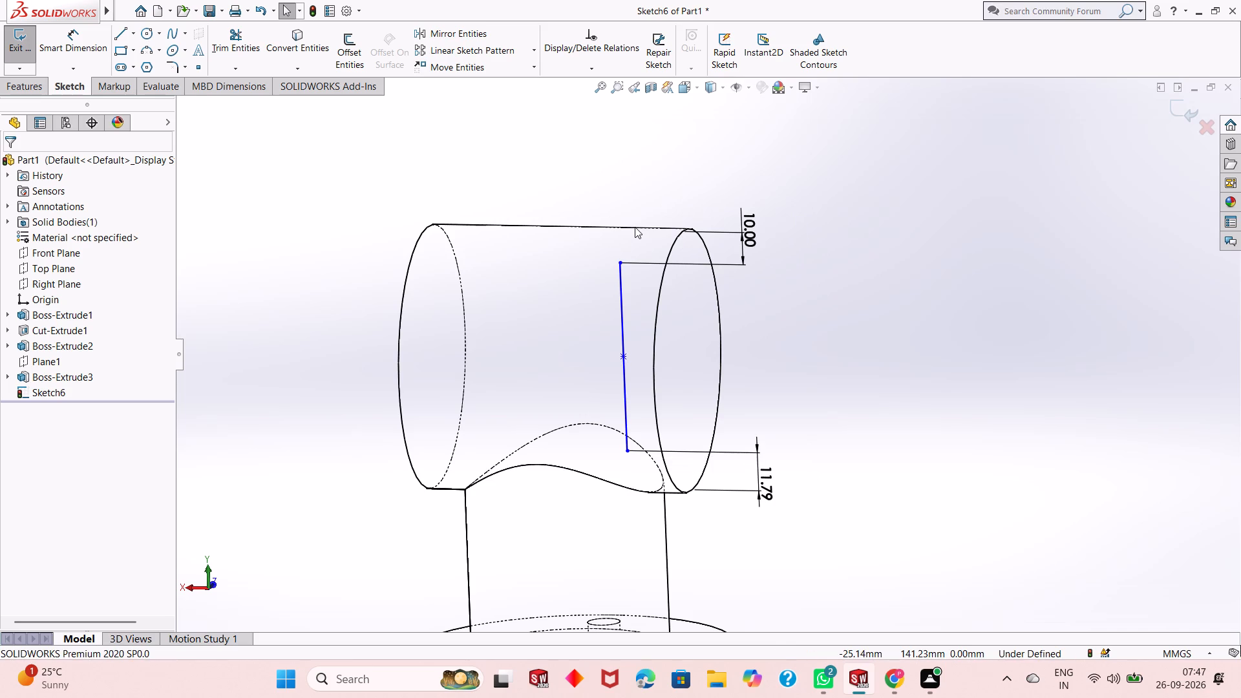
# Undo the rest of the cut profile sketch, including its vertical line and end-offset dimensions, until the sketch is removed.
pyautogui.hotkey('ctrl', 'z')
pyautogui.hotkey('ctrl', 'z')
pyautogui.hotkey('ctrl', 'z')
pyautogui.hotkey('ctrl', 'z')
pyautogui.hotkey('ctrl', 'z')
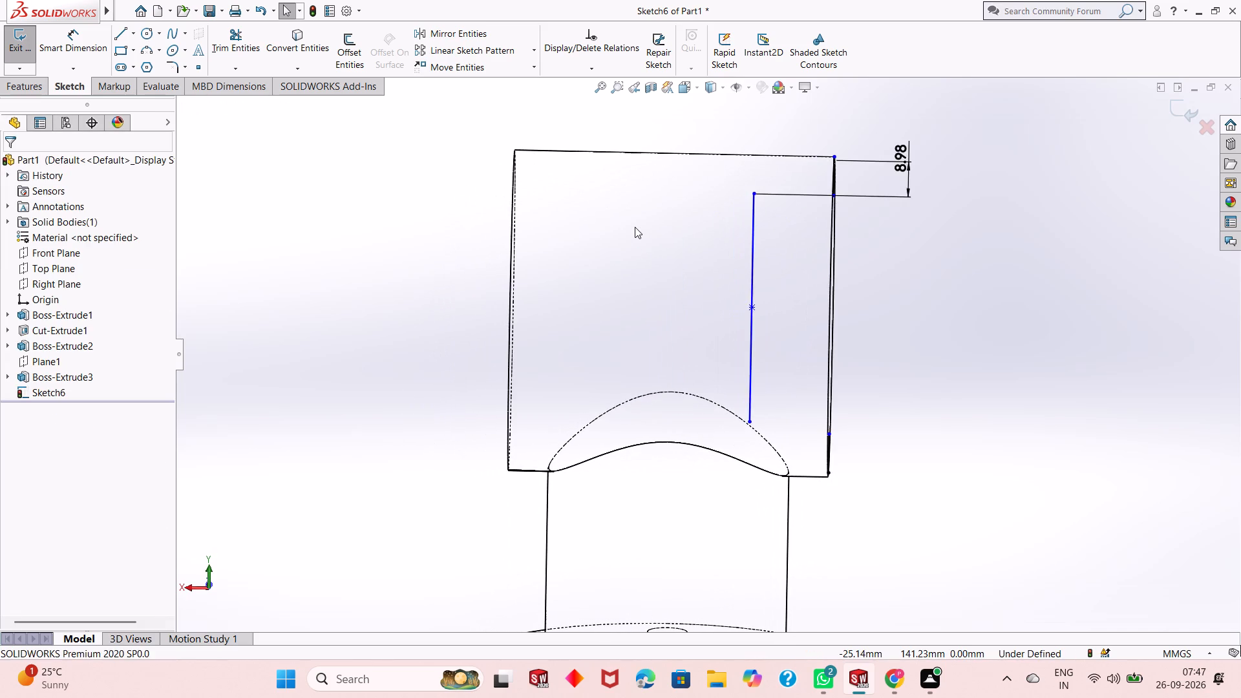
pyautogui.hotkey('ctrl', 'z')
pyautogui.hotkey('ctrl', 'z')
pyautogui.hotkey('ctrl', 'z')
pyautogui.hotkey('ctrl', 'z')
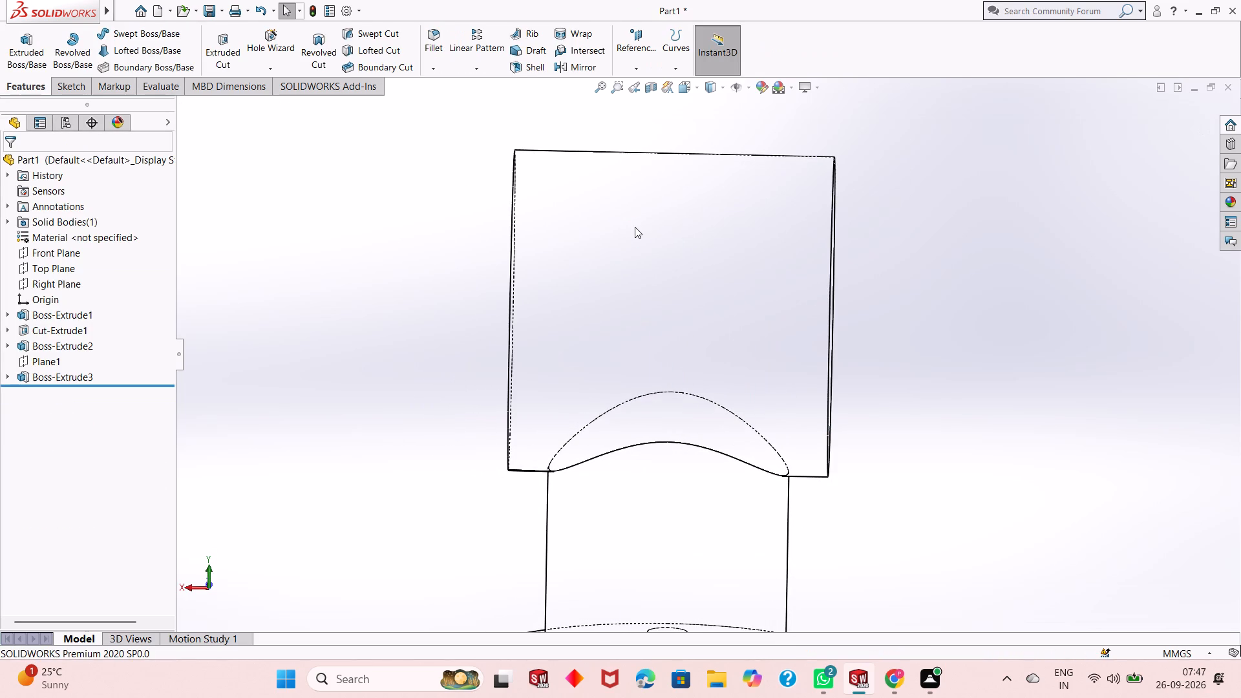
# Undo the horizontal cylinder's extrusion to return to editing its circle sketch.
pyautogui.hotkey('ctrl', 'z')
pyautogui.hotkey('ctrl', 'z')
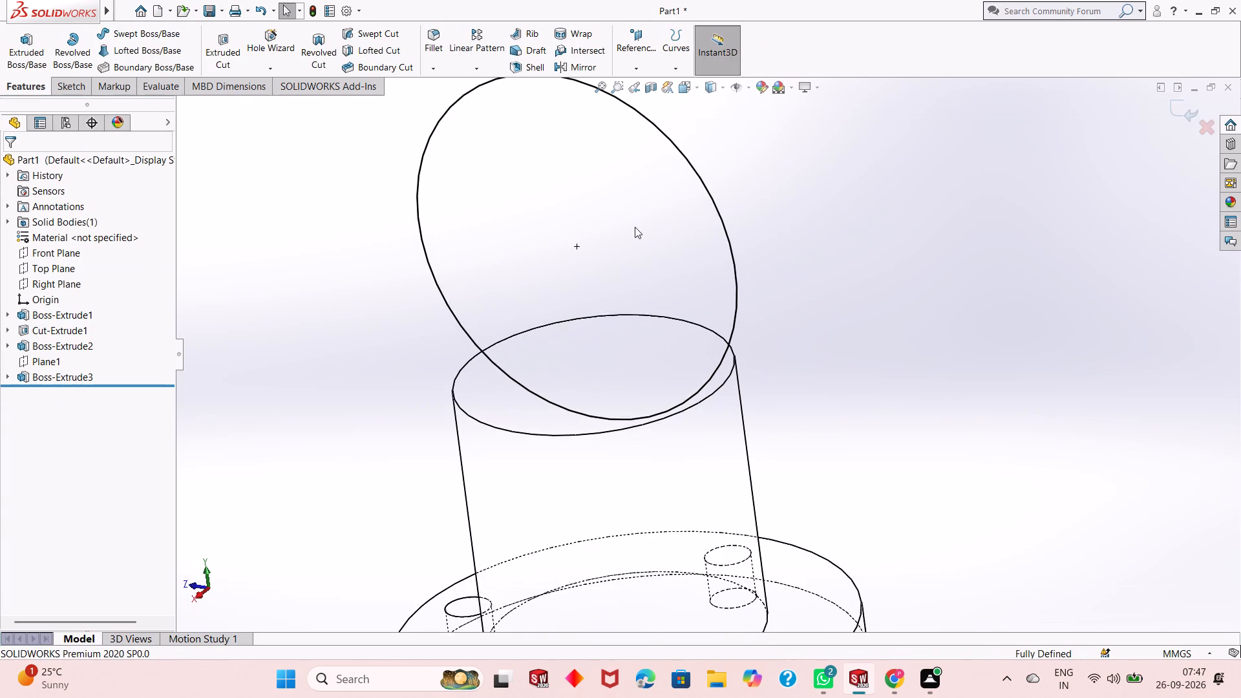
# Switch the model's display style to Shaded With Edges and view the whole part with the circle sketch.
pyautogui.click(710, 88)
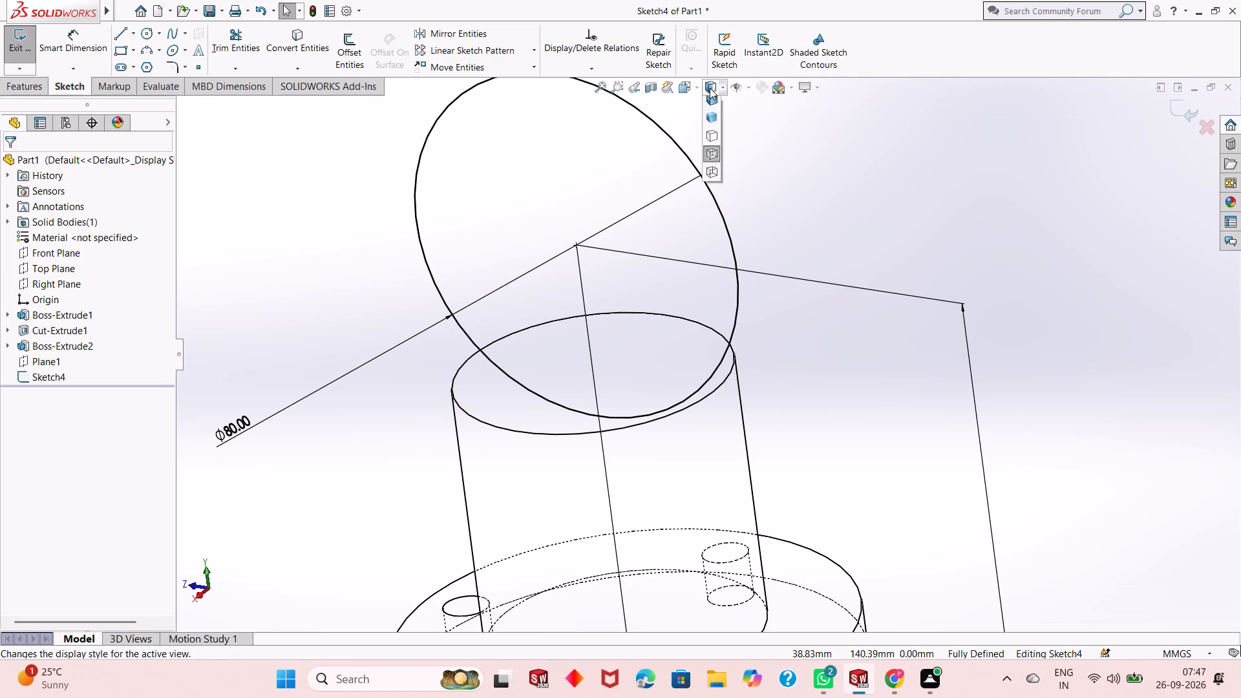
pyautogui.click(712, 103)
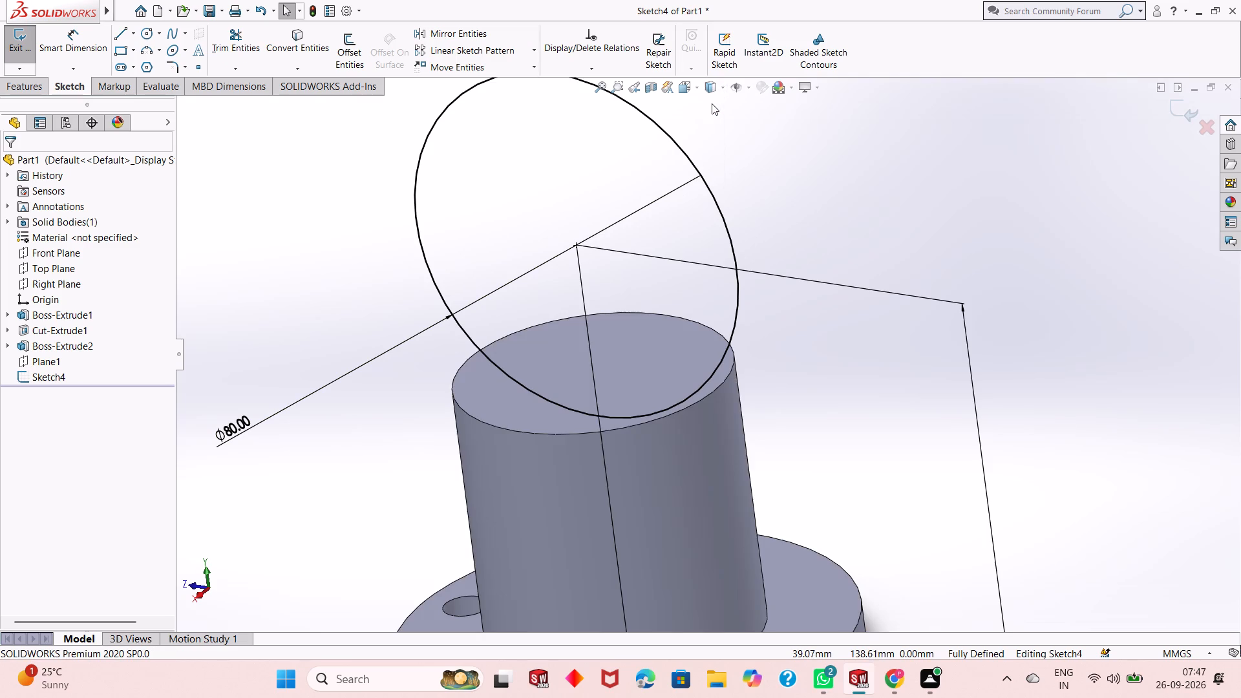
pyautogui.scroll(4, 726, 301)
pyautogui.moveTo(724, 299); pyautogui.dragTo(730, 300, button='middle')
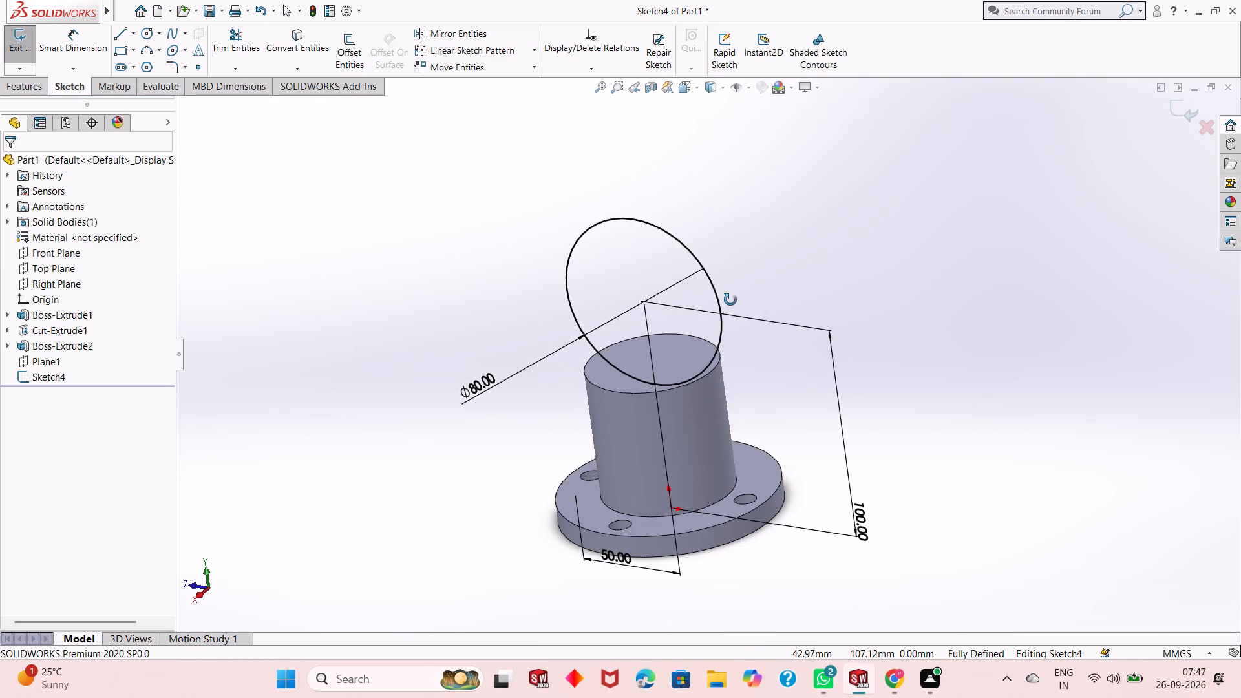
pyautogui.moveTo(730, 300); pyautogui.dragTo(759, 272, button='middle')
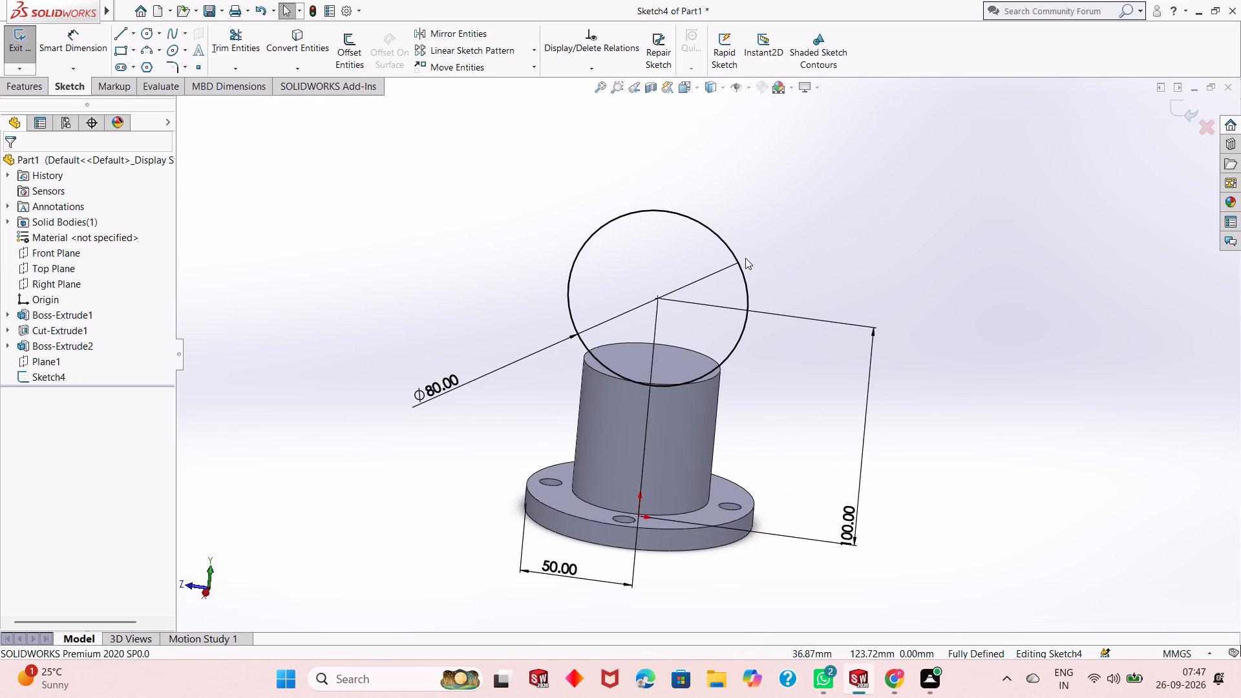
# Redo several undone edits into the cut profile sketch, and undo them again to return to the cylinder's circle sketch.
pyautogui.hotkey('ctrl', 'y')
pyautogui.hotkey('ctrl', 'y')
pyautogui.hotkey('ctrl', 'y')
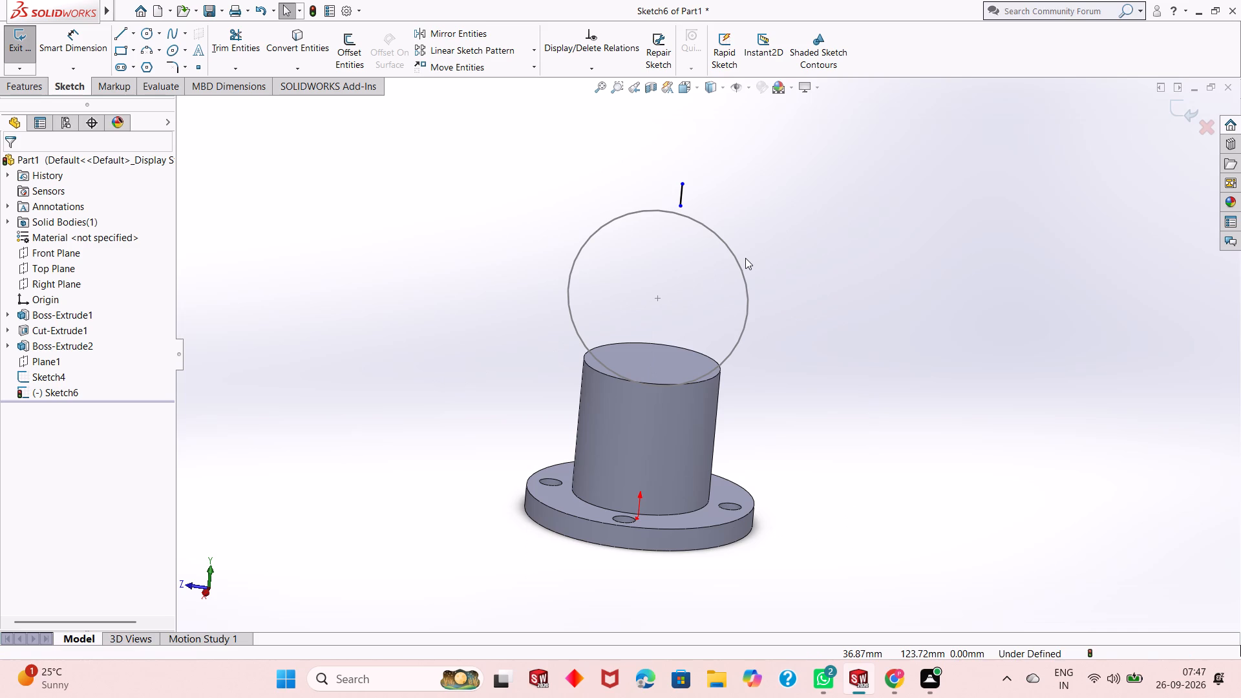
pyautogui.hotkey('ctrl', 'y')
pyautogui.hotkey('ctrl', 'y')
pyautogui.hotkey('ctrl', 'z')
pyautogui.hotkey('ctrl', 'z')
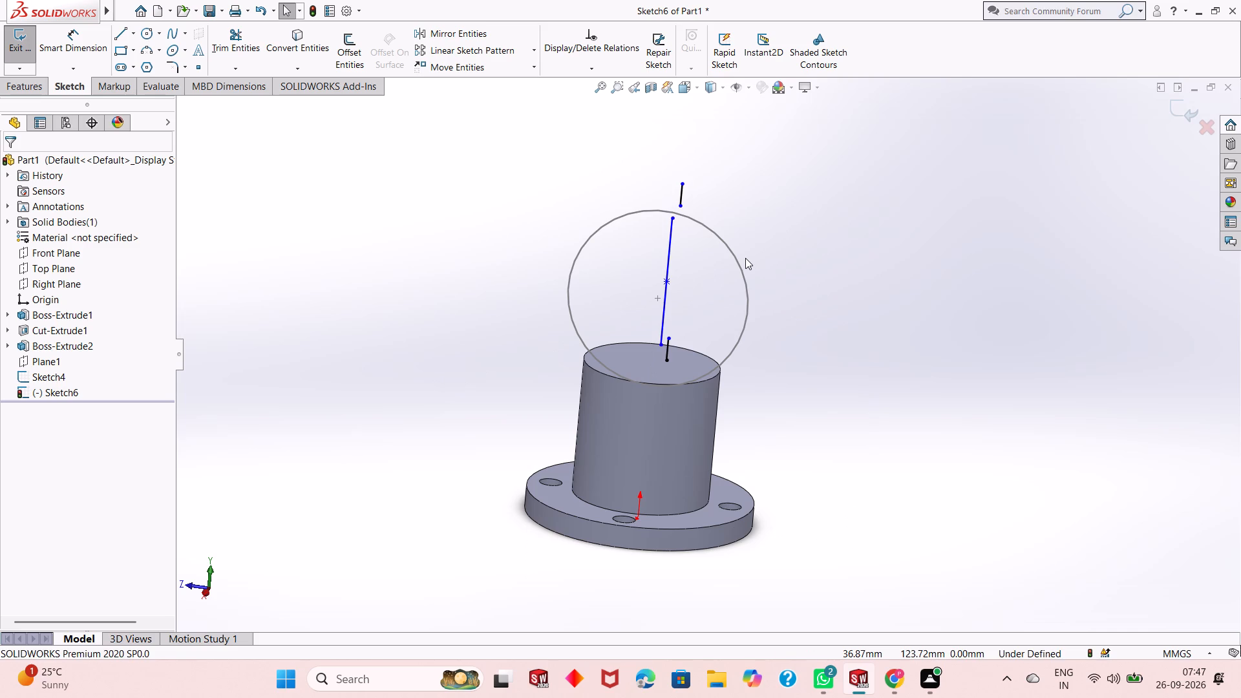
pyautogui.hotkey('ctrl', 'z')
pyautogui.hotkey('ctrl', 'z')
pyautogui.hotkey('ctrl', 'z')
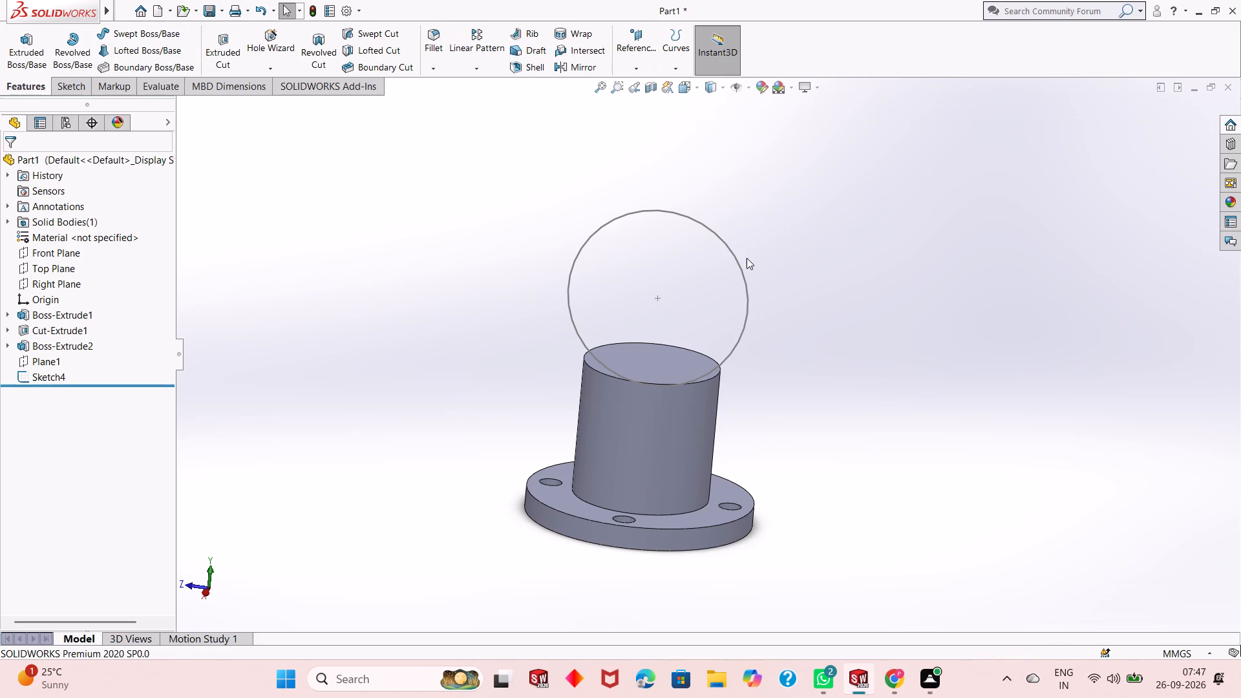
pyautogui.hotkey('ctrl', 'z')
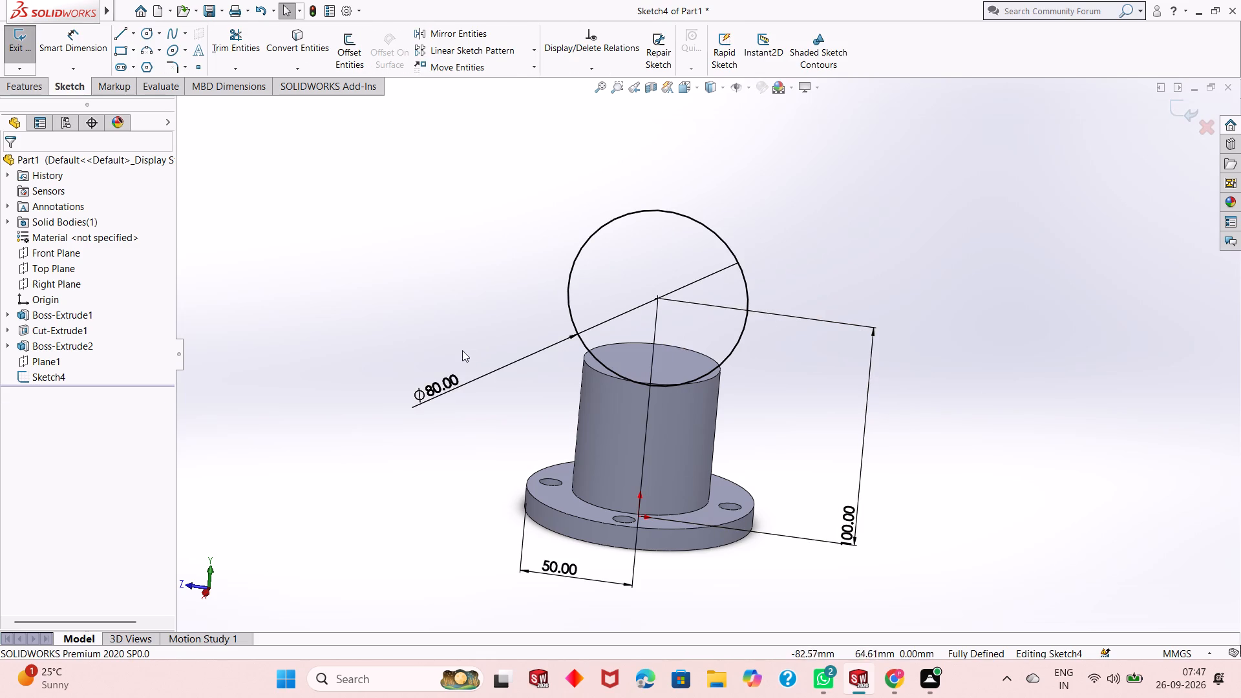
# Extrude the 80 mm circle above the upright boss as a Mid Plane boss with a depth of 80 mm.
pyautogui.click(18, 89)
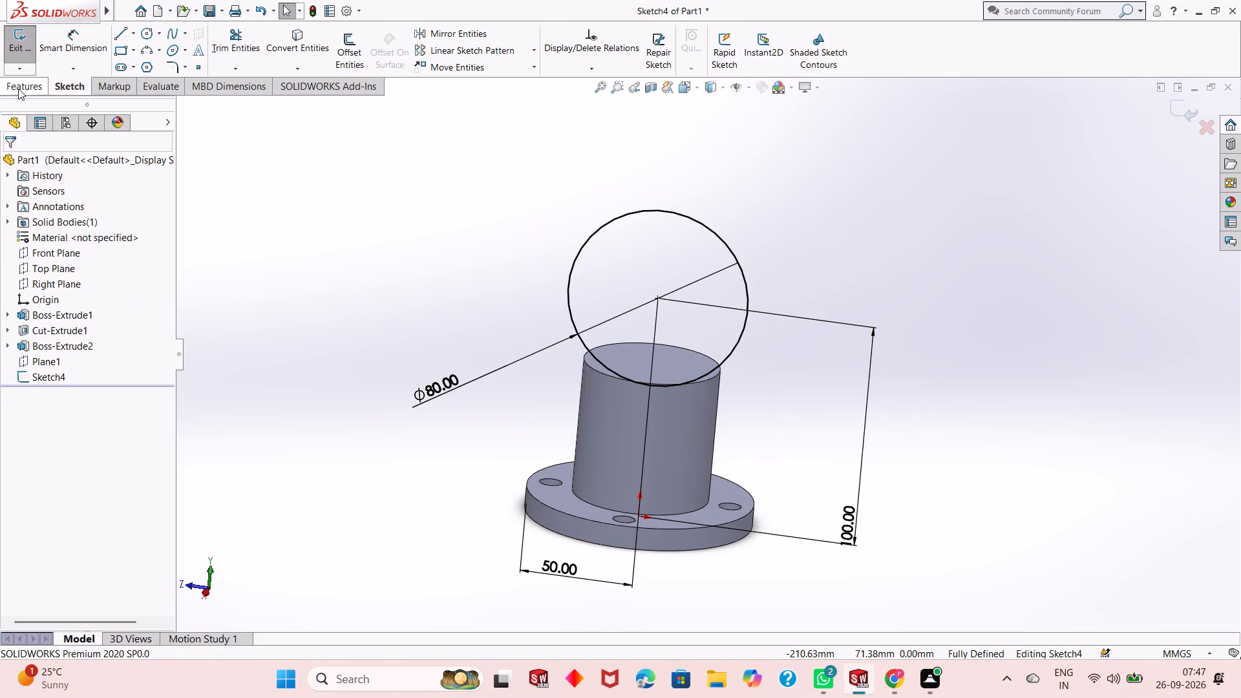
pyautogui.click(18, 65)
pyautogui.click(94, 253)
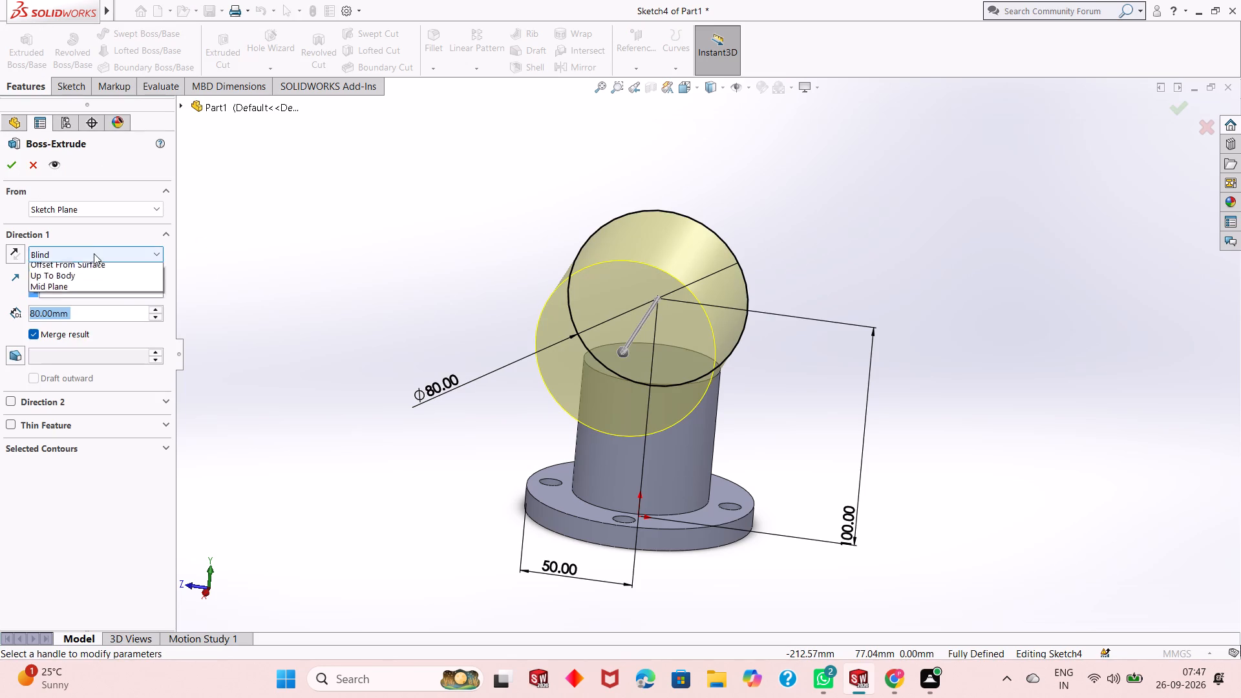
pyautogui.click(107, 330)
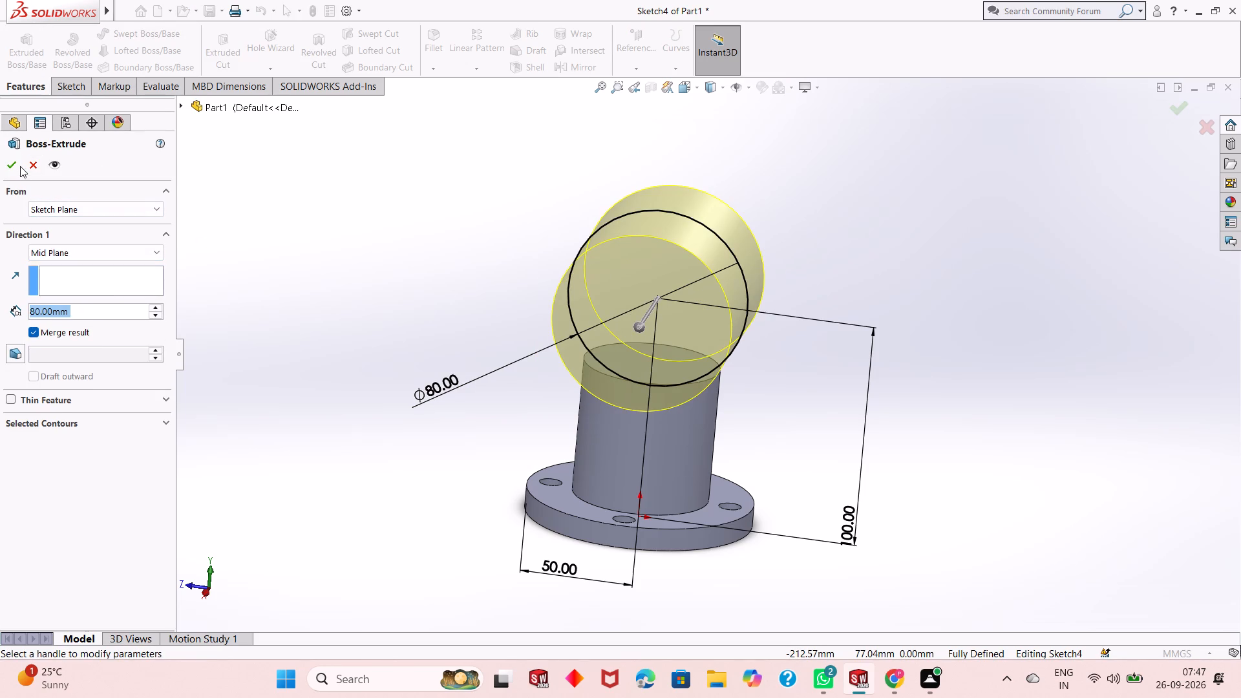
pyautogui.click(14, 164)
pyautogui.click(321, 260)
pyautogui.moveTo(739, 352); pyautogui.dragTo(748, 302, button='middle')
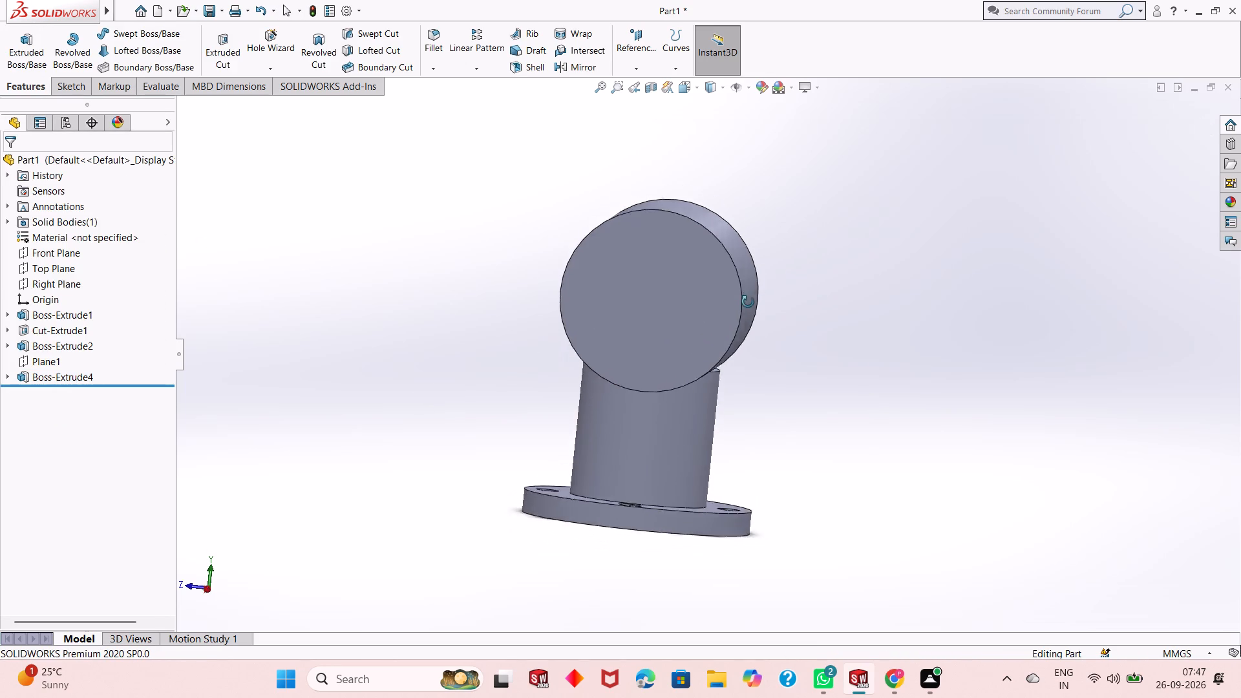
pyautogui.moveTo(748, 302); pyautogui.dragTo(781, 346, button='middle')
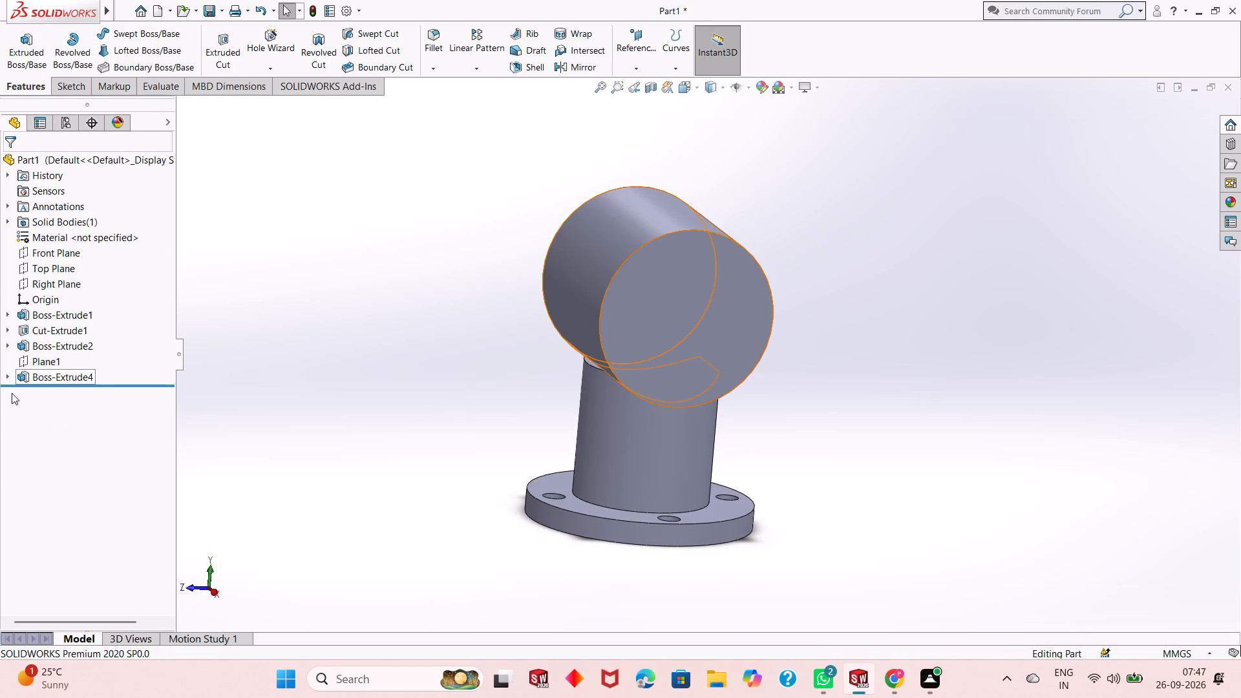
# Edit the upright boss's extrusion and set its depth to 65 mm.
pyautogui.click(67, 343)
pyautogui.click(79, 306)
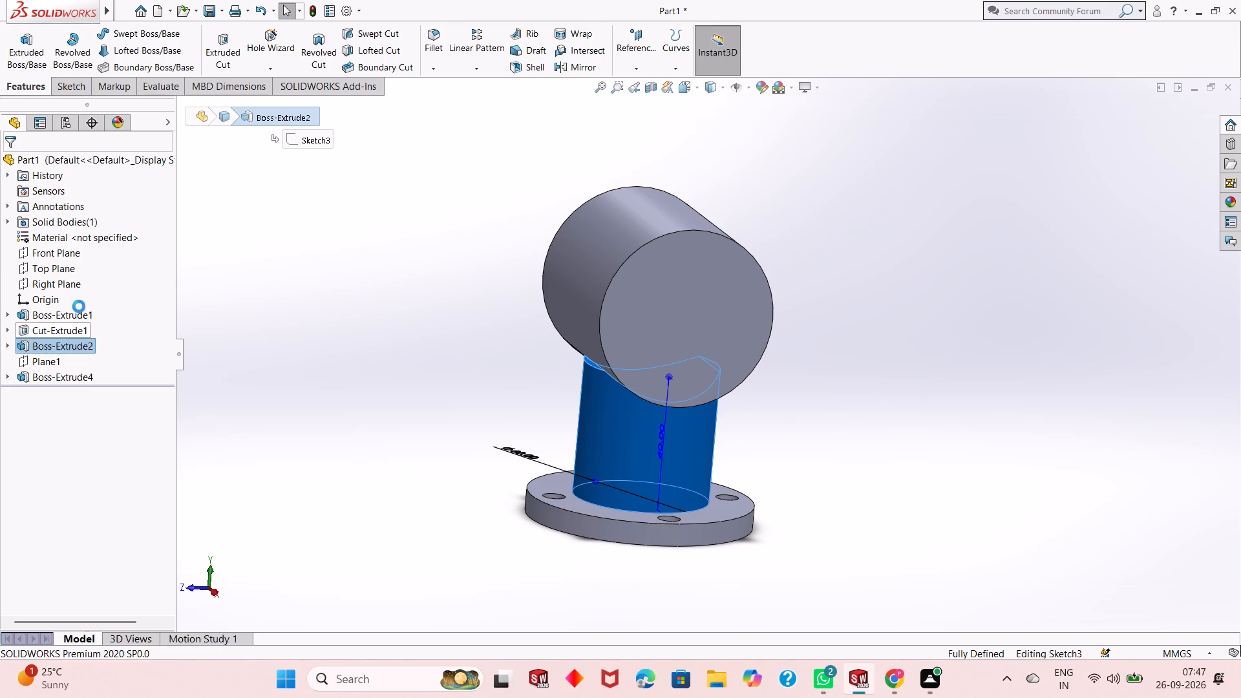
pyautogui.write('65')
pyautogui.press('Return')
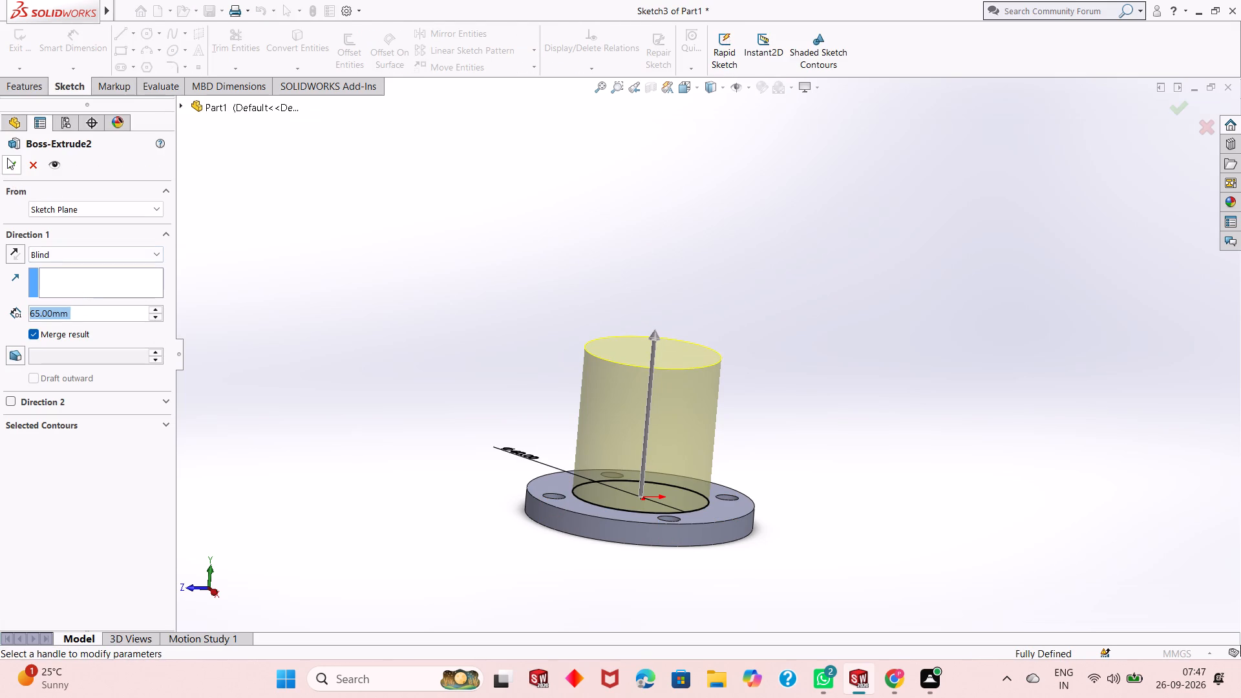
pyautogui.click(7, 158)
pyautogui.moveTo(764, 489); pyautogui.dragTo(790, 459, button='middle')
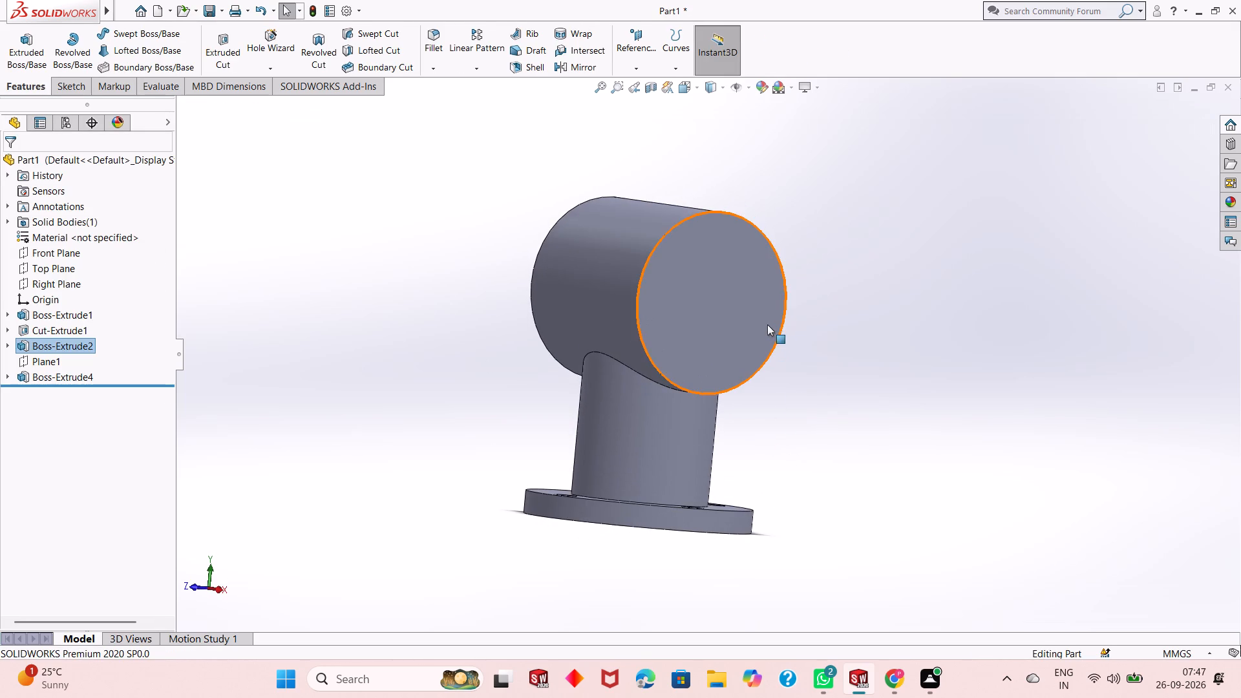
# Start a sketch on the horizontal cylinder's end face and draw a circle of about 16 mm radius at its centre.
pyautogui.click(752, 313)
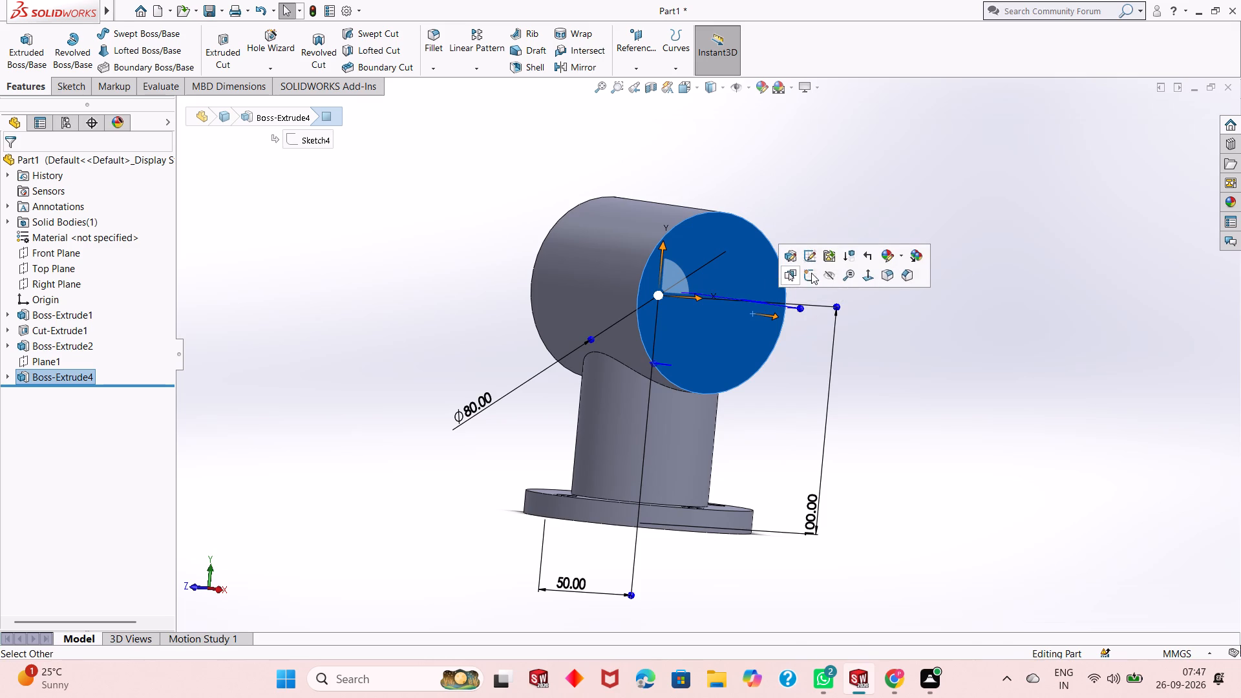
pyautogui.click(811, 273)
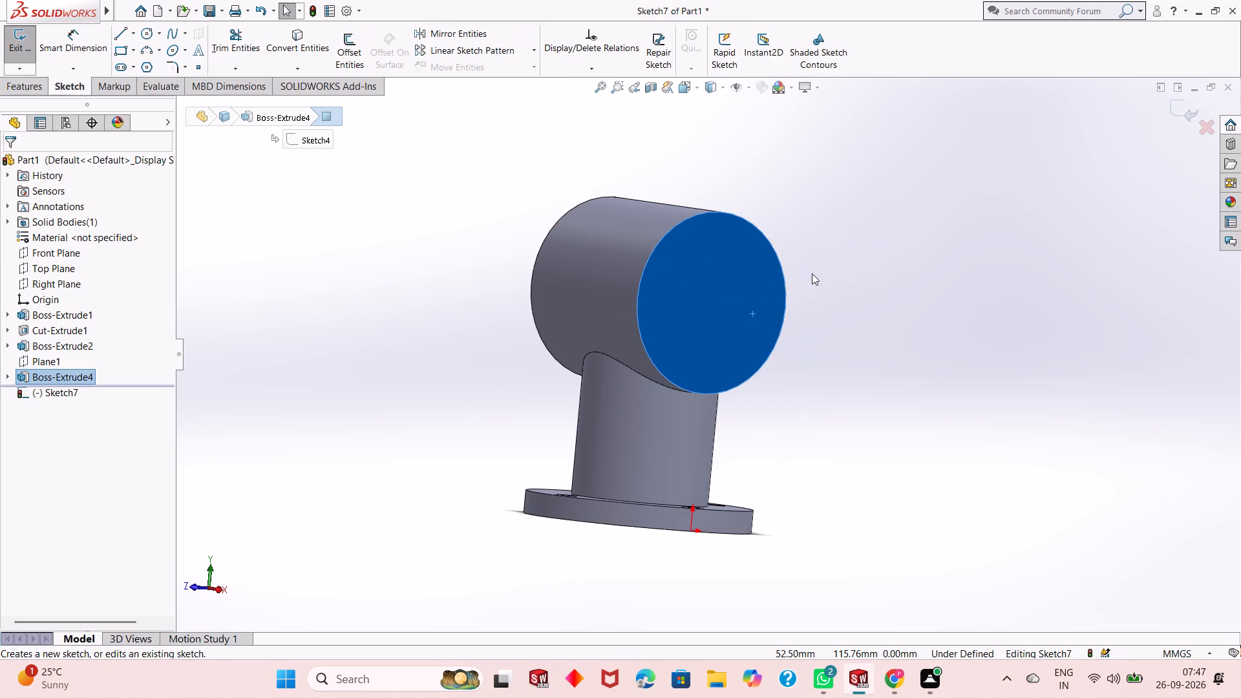
pyautogui.hotkey('ctrl', '8')
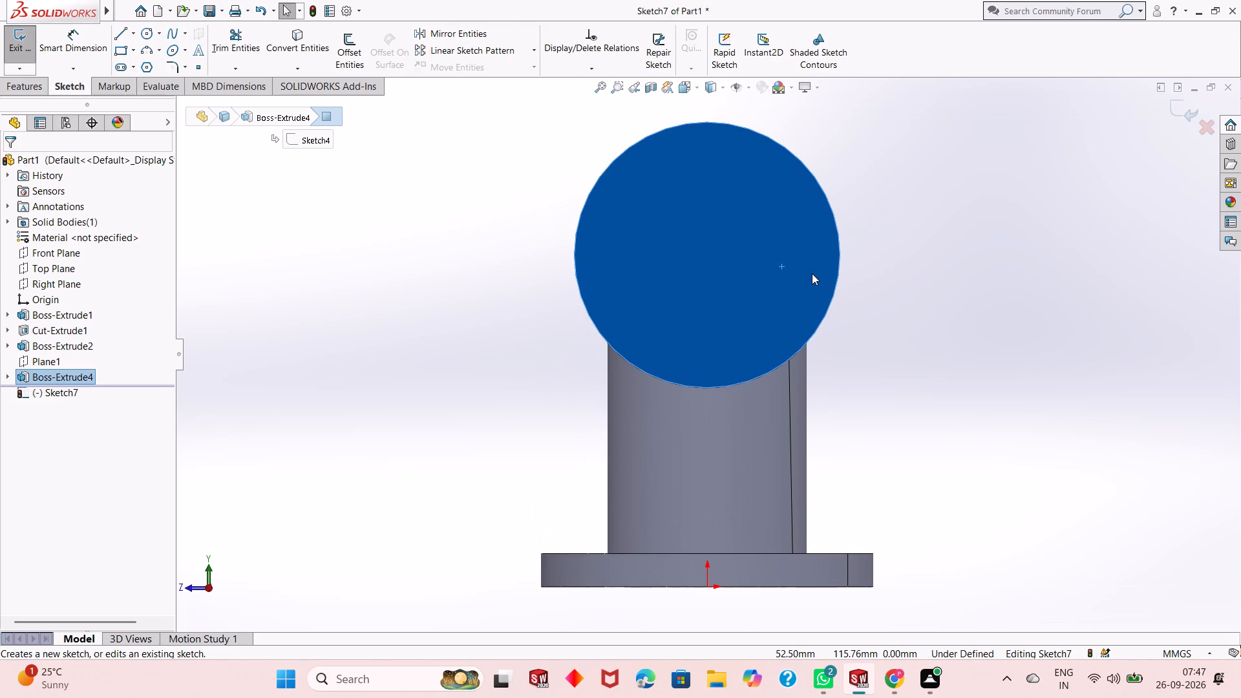
pyautogui.click(408, 171)
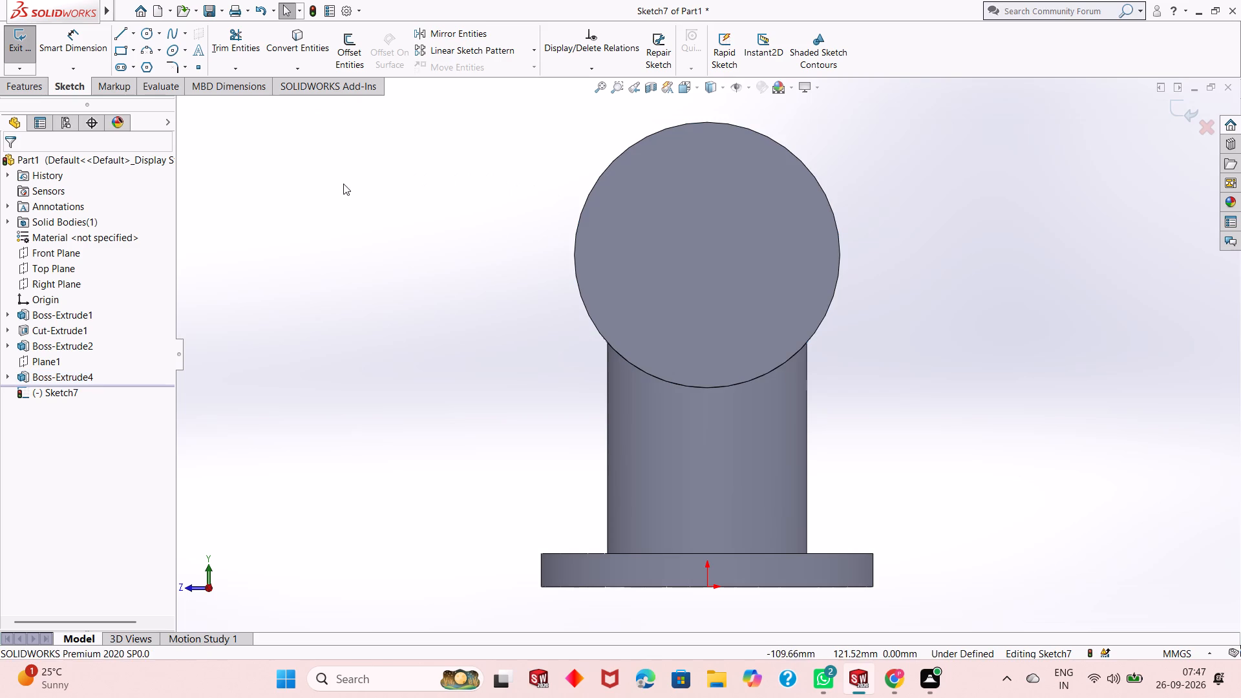
pyautogui.click(145, 36)
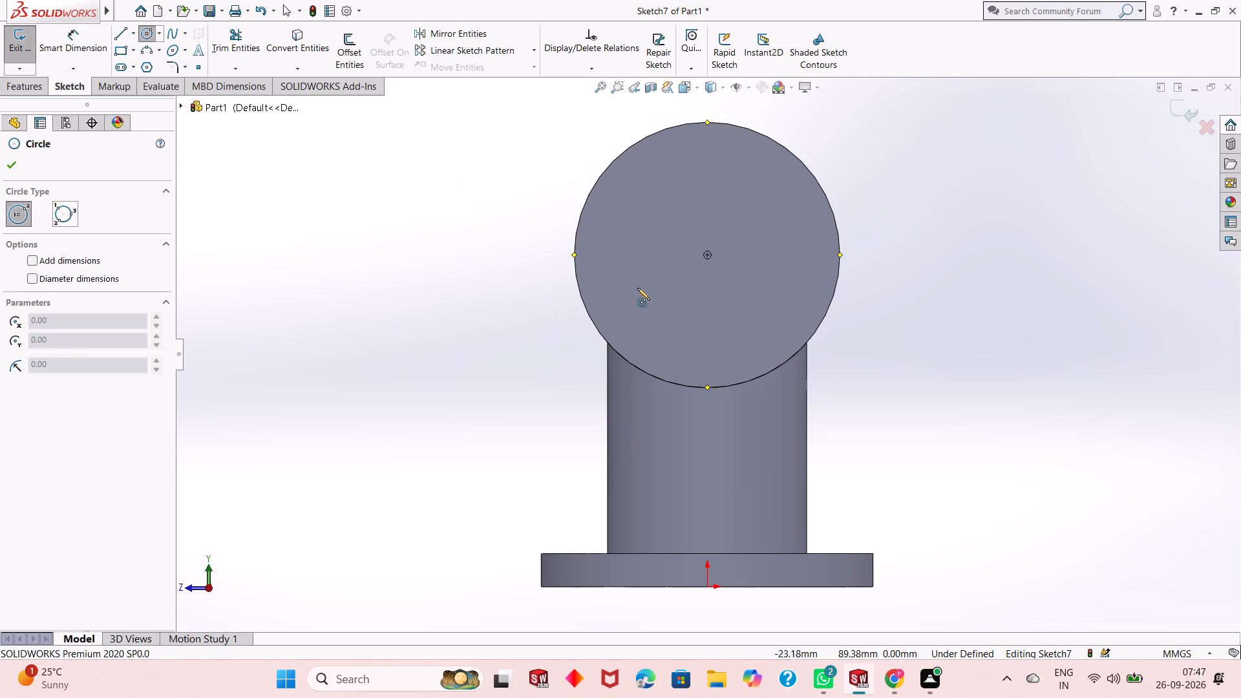
pyautogui.click(709, 258)
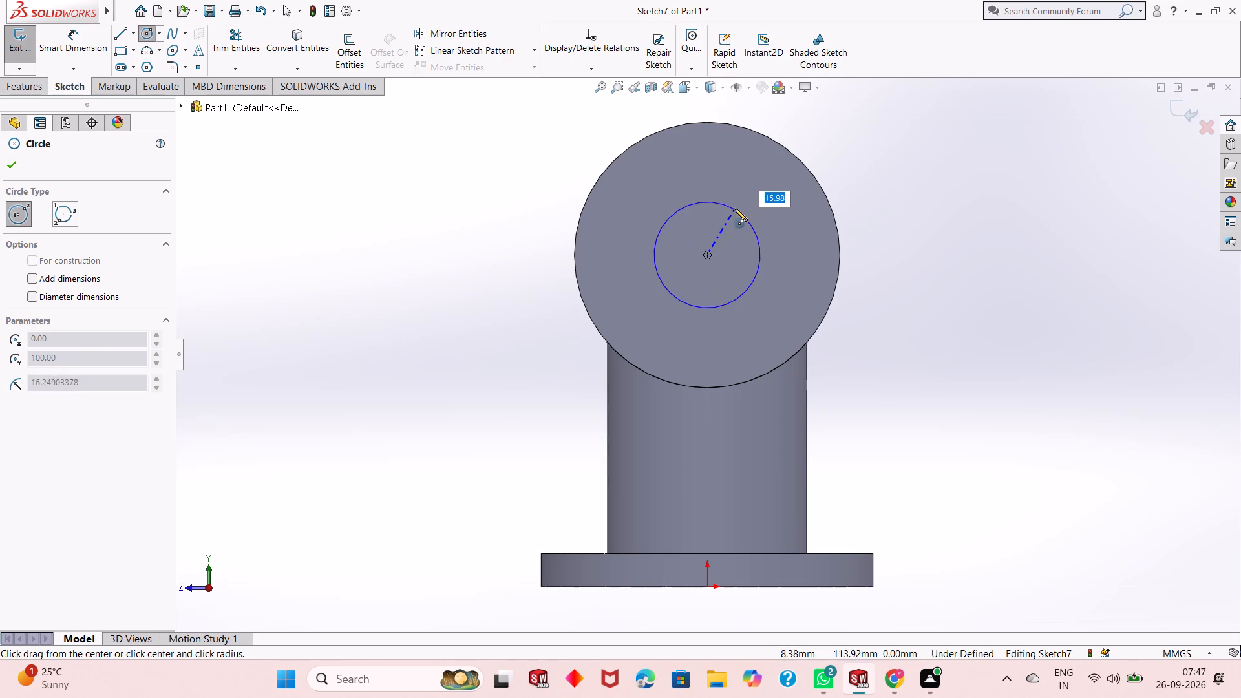
pyautogui.click(735, 209)
pyautogui.click(12, 167)
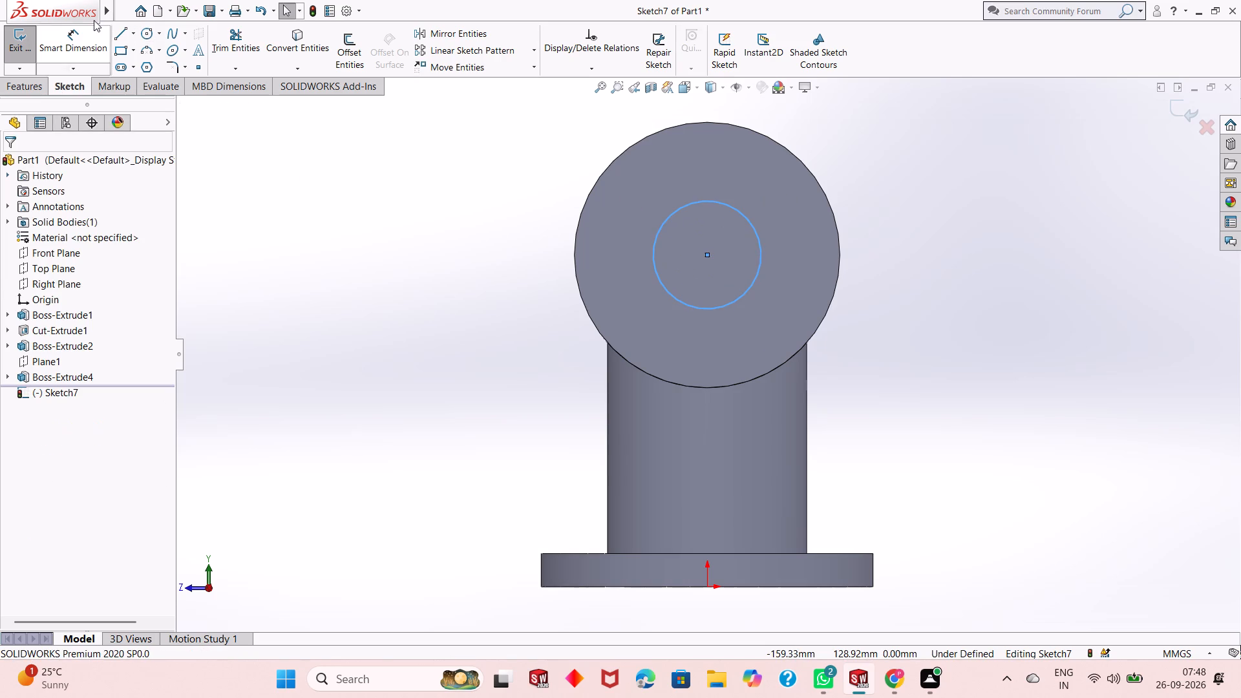
# Dimension the end-face circle's diameter to 70 mm.
pyautogui.click(90, 36)
pyautogui.click(689, 304)
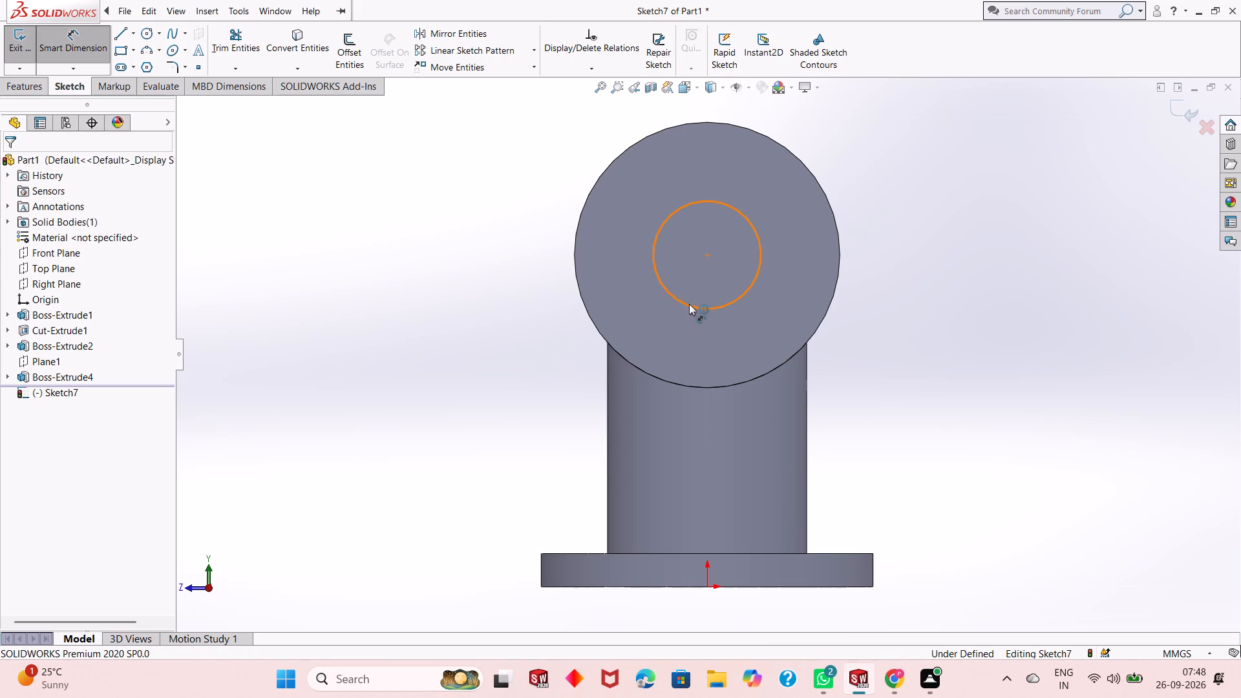
pyautogui.click(454, 453)
pyautogui.write('70')
pyautogui.press('Return')
pyautogui.rightClick(434, 372)
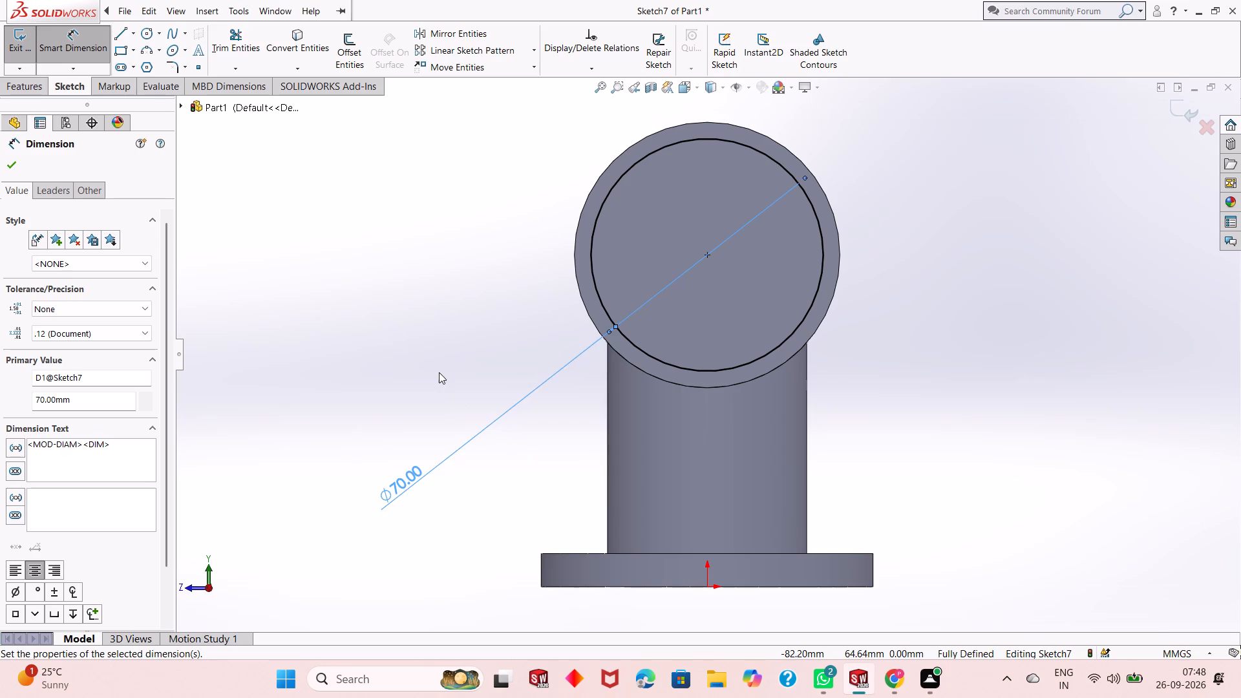
pyautogui.click(474, 418)
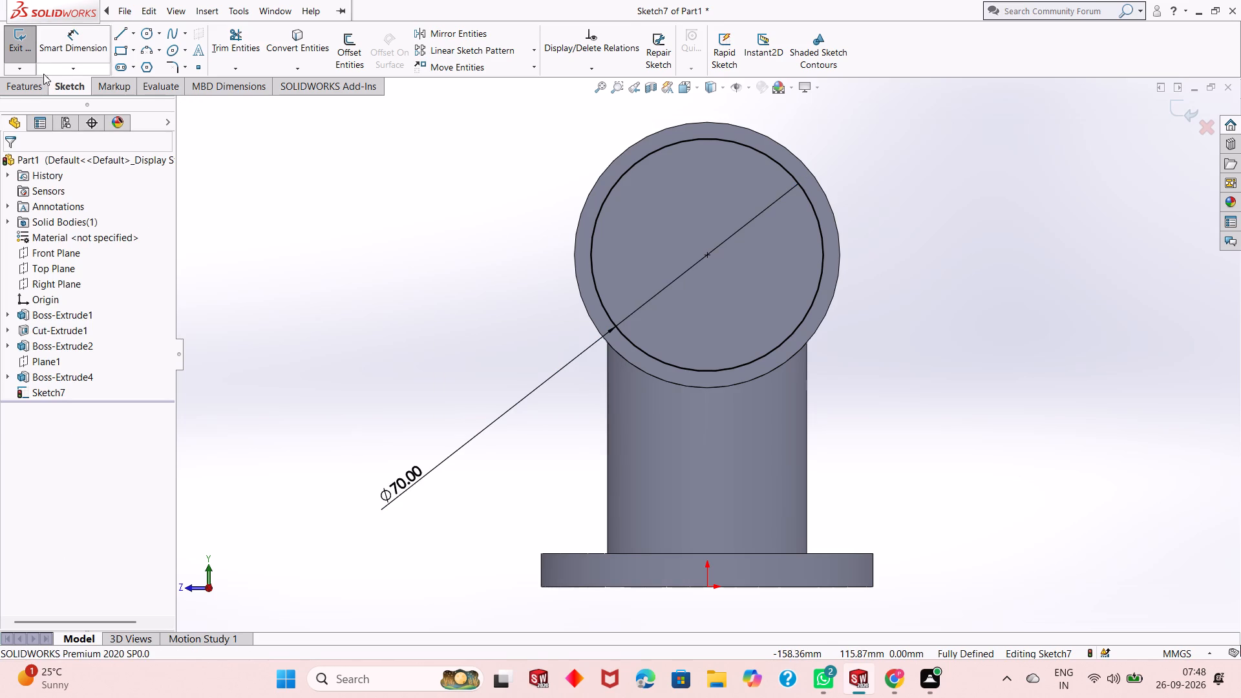
# Cut-extrude the 70 mm circle into the horizontal cylinder's end face with a blind depth of 3 mm.
pyautogui.click(28, 80)
pyautogui.click(207, 51)
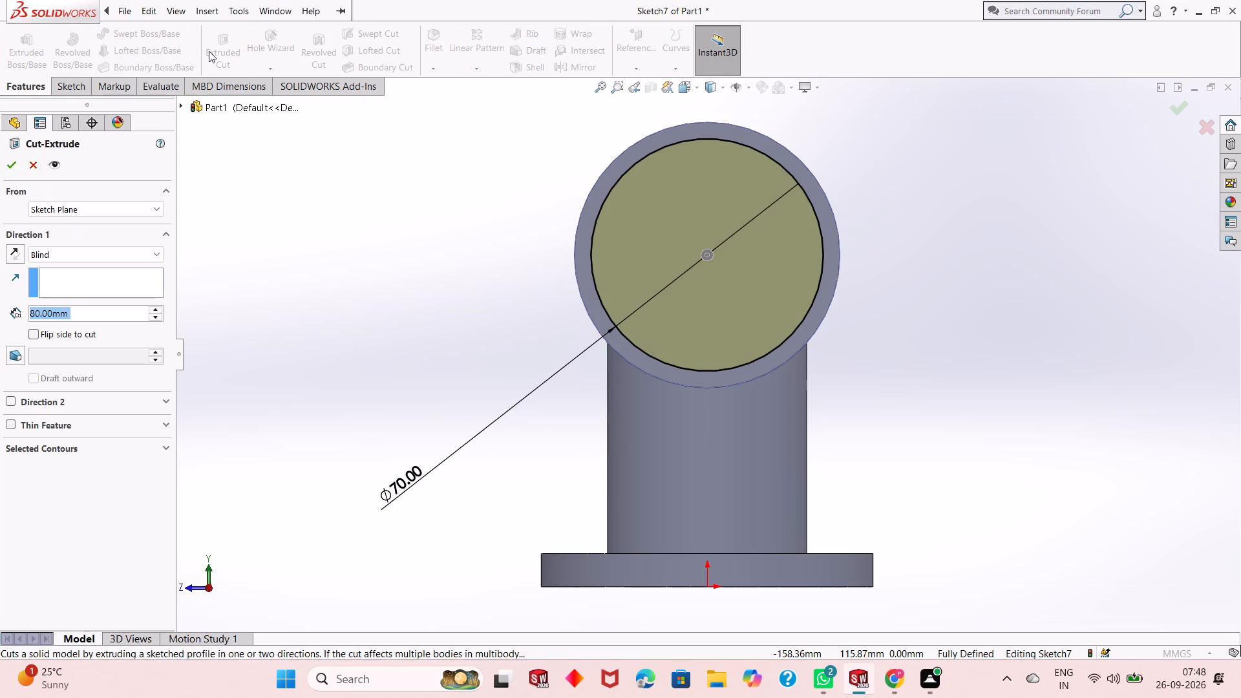
pyautogui.press('3')
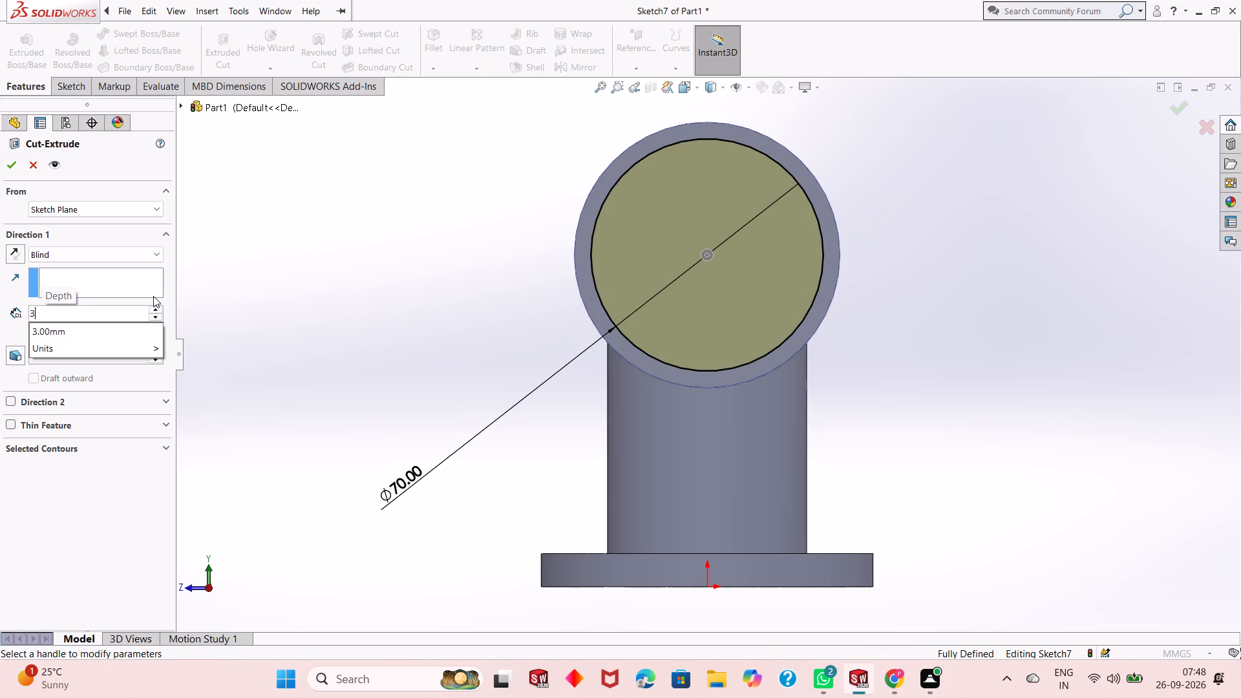
pyautogui.press('Return')
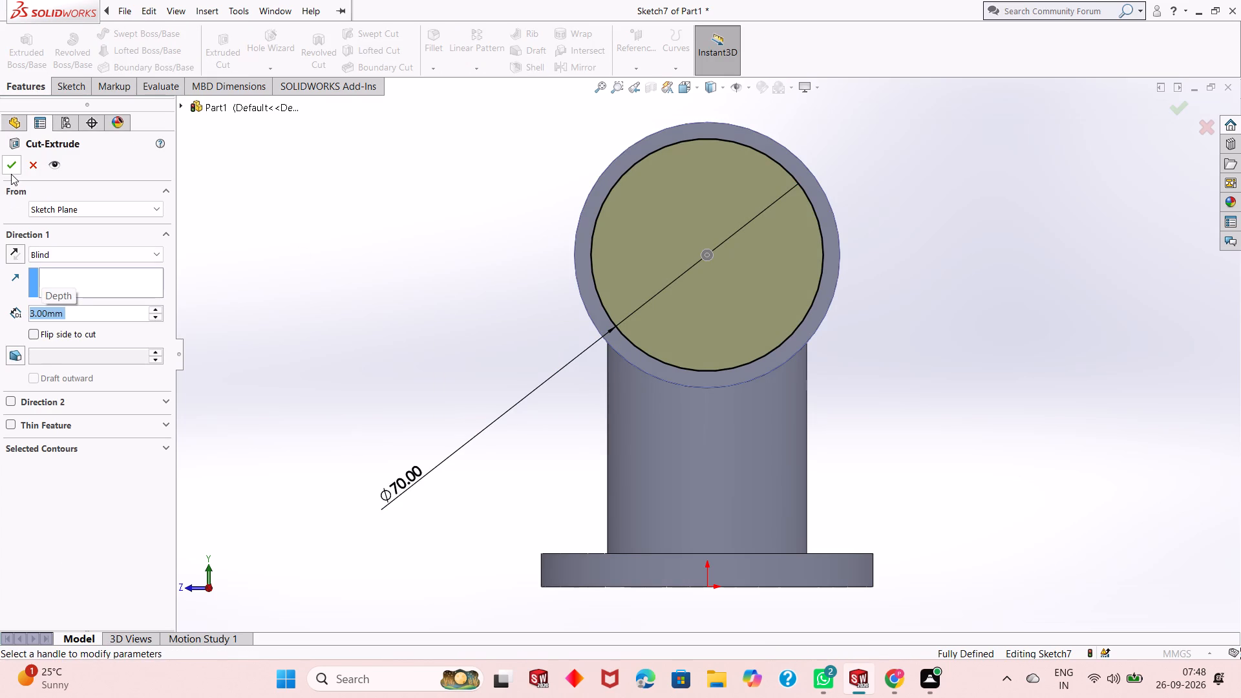
pyautogui.click(11, 173)
pyautogui.click(498, 305)
# Edit the end-face recess cut and set its depth to 5 mm.
pyautogui.moveTo(610, 304); pyautogui.dragTo(686, 352, button='middle')
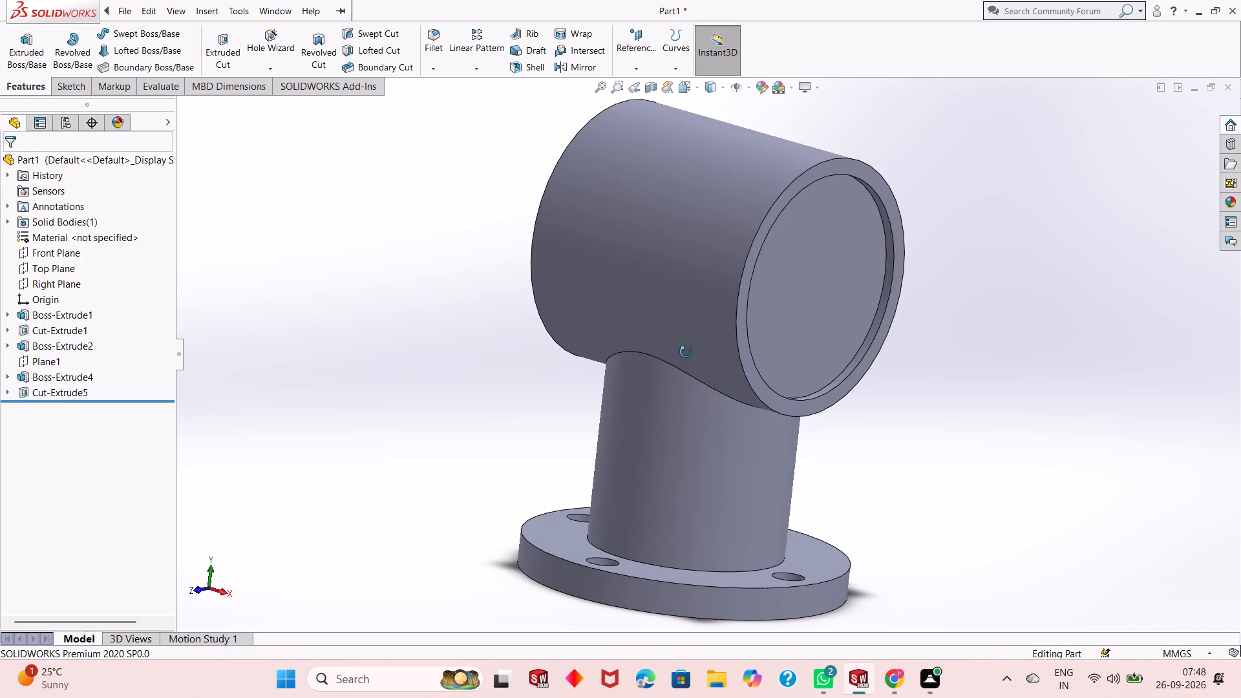
pyautogui.moveTo(686, 352); pyautogui.dragTo(688, 352, button='middle')
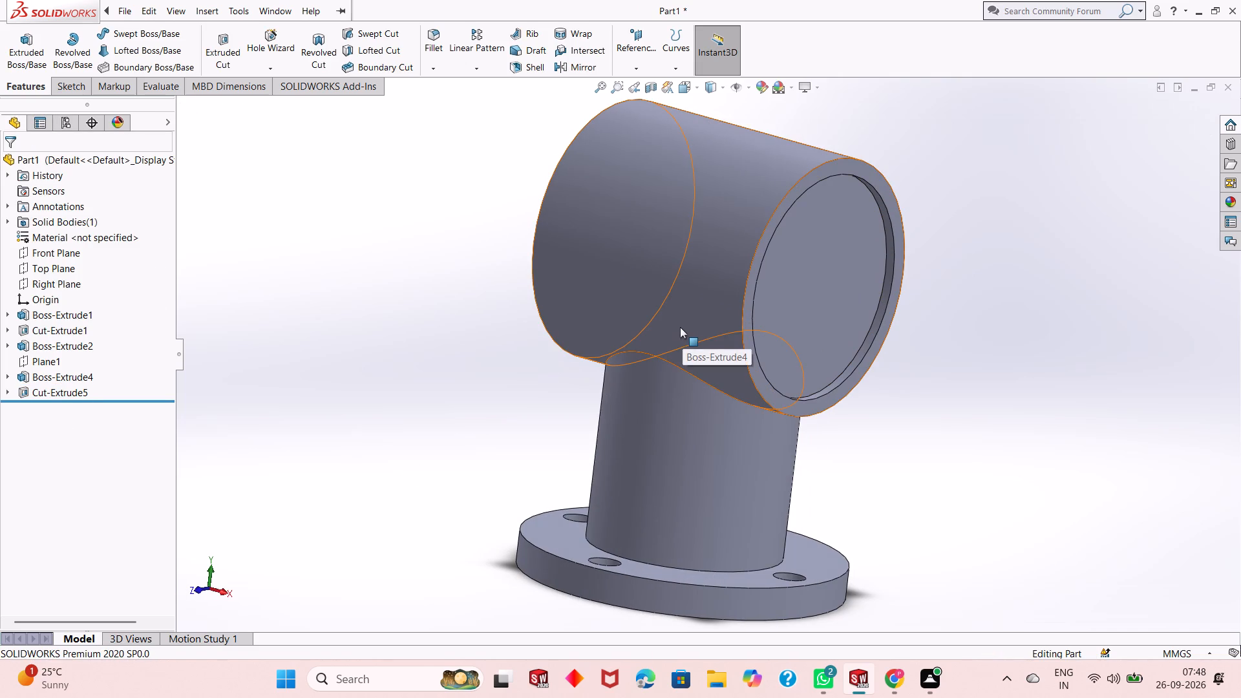
pyautogui.click(80, 392)
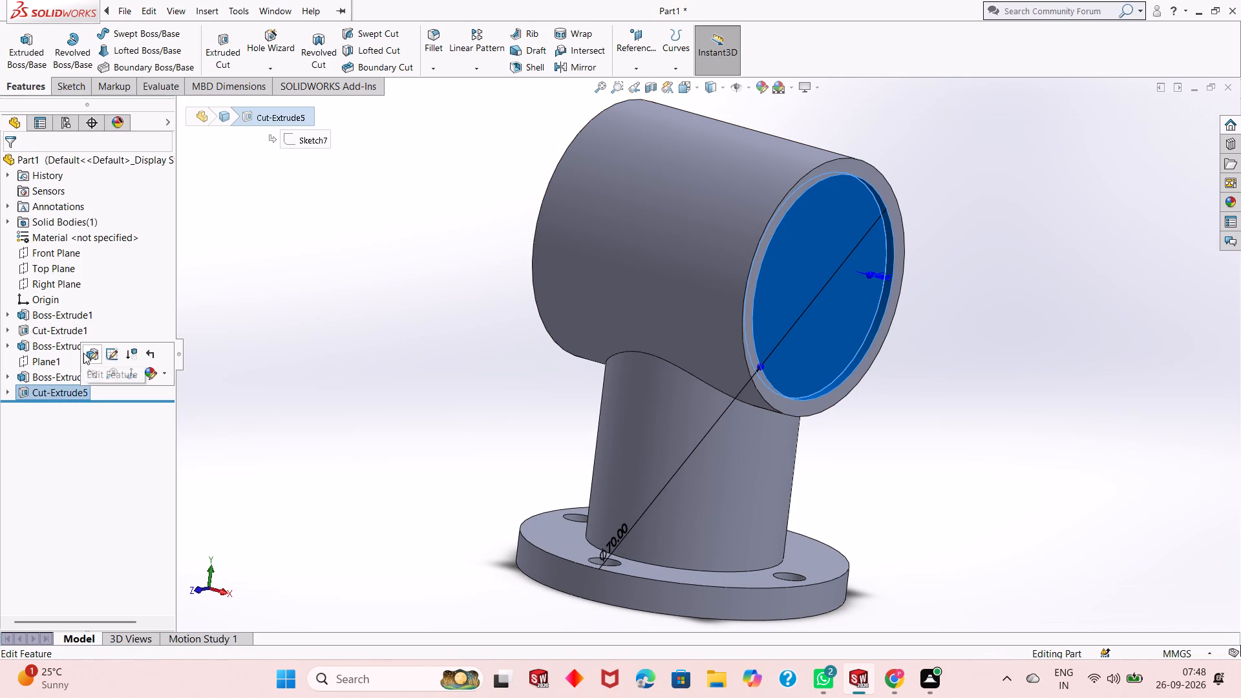
pyautogui.click(91, 352)
pyautogui.press('5')
pyautogui.press('Return')
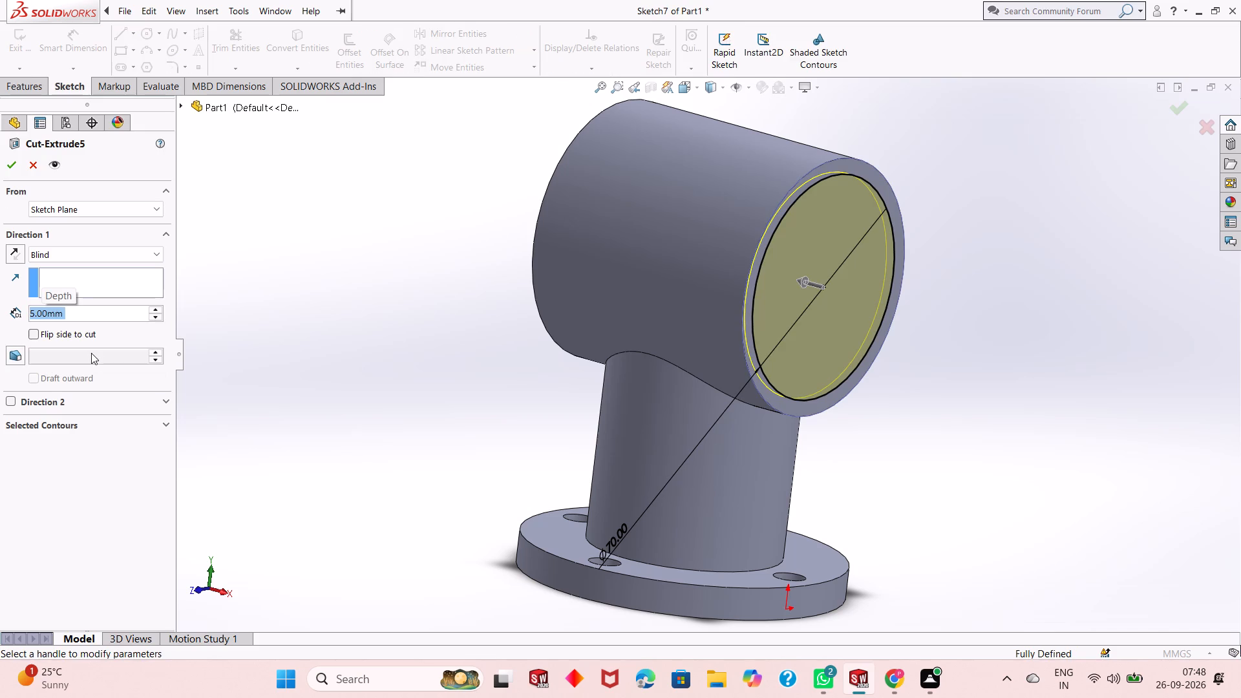
pyautogui.click(17, 169)
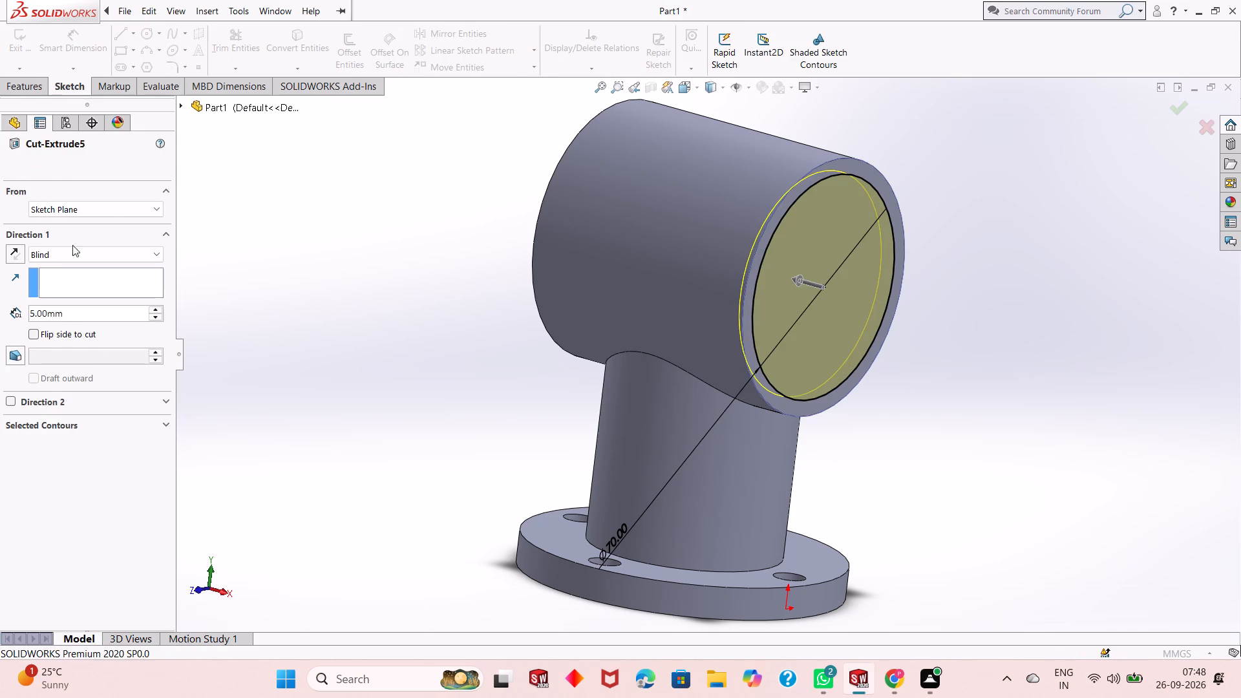
pyautogui.click(454, 418)
# Start a sketch on the recess floor and draw a circle of about 22.7 mm radius at its centre.
pyautogui.moveTo(526, 416); pyautogui.dragTo(454, 418, button='middle')
pyautogui.click(673, 312)
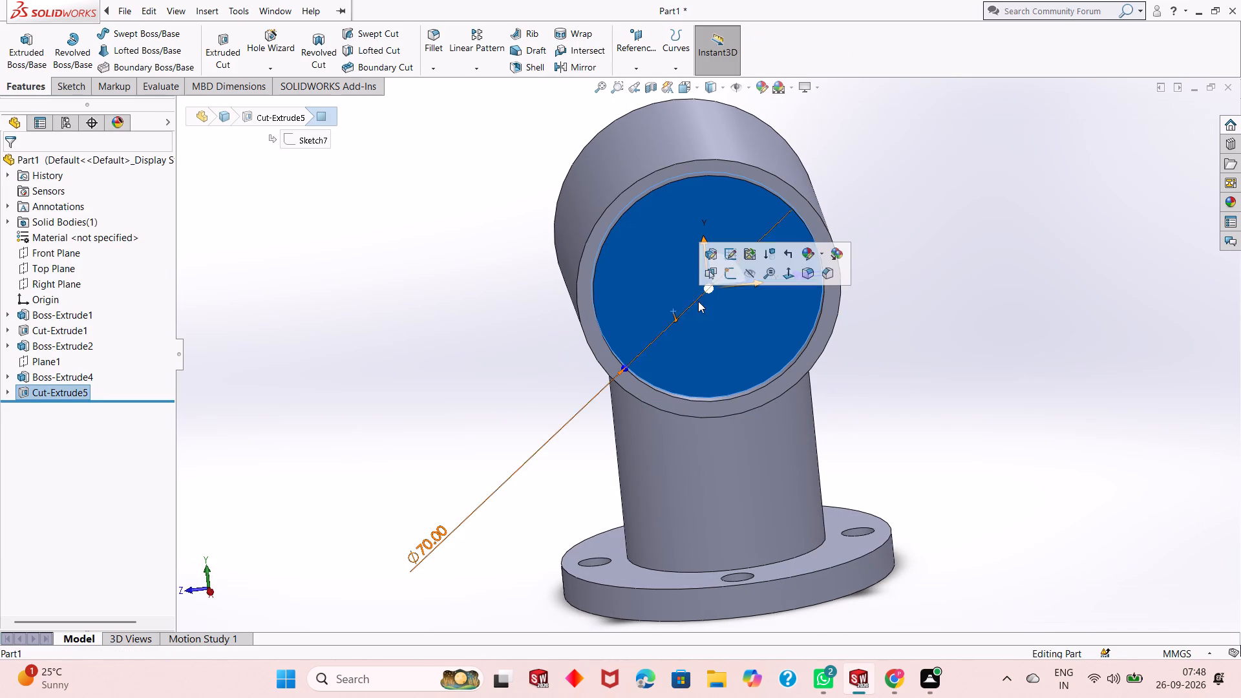
pyautogui.click(728, 280)
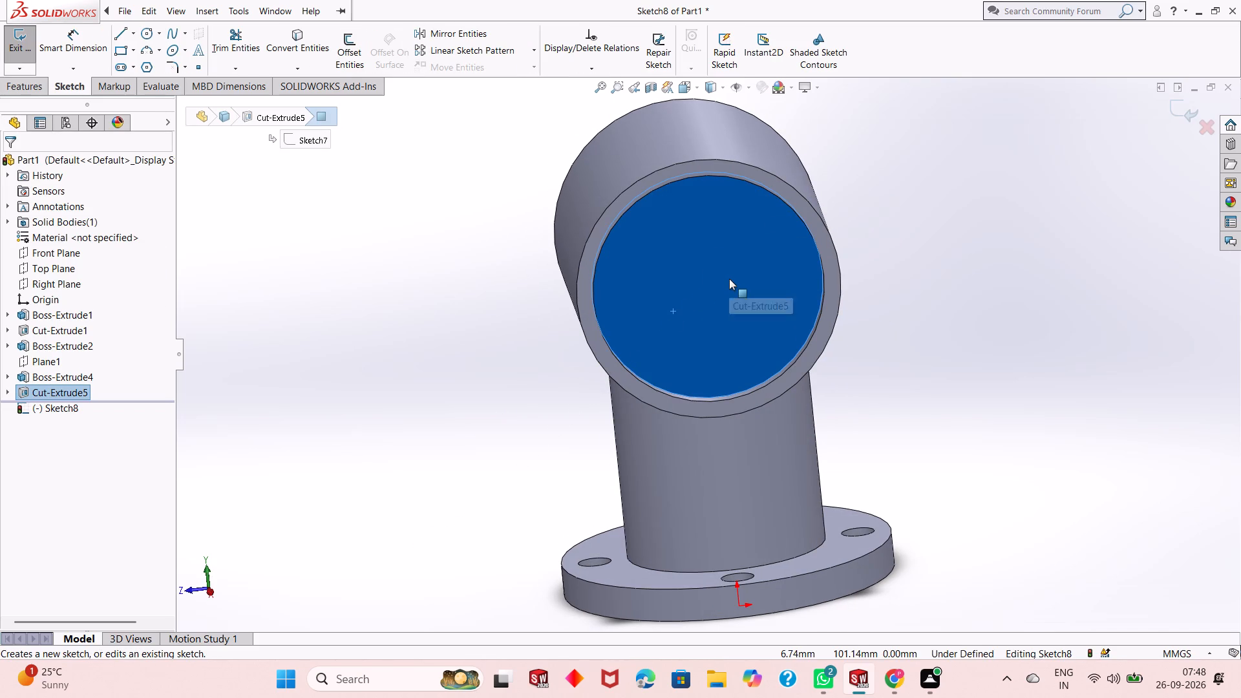
pyautogui.hotkey('ctrl', '8')
pyautogui.press('Escape')
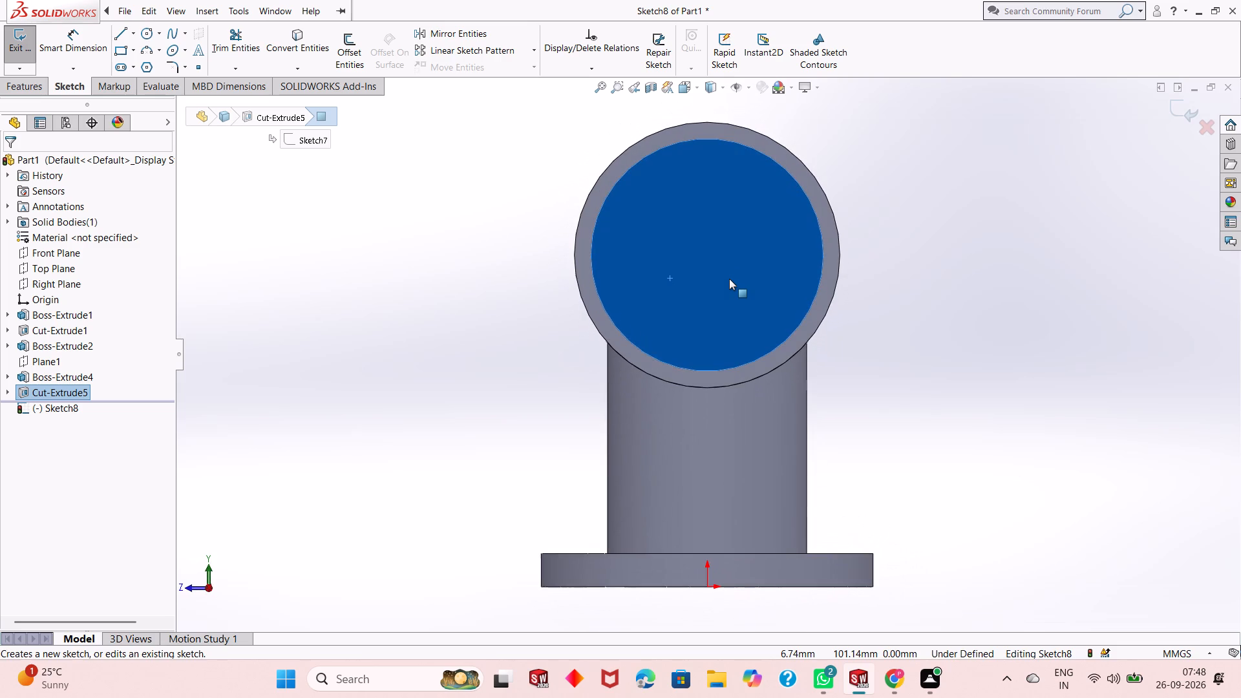
pyautogui.click(147, 28)
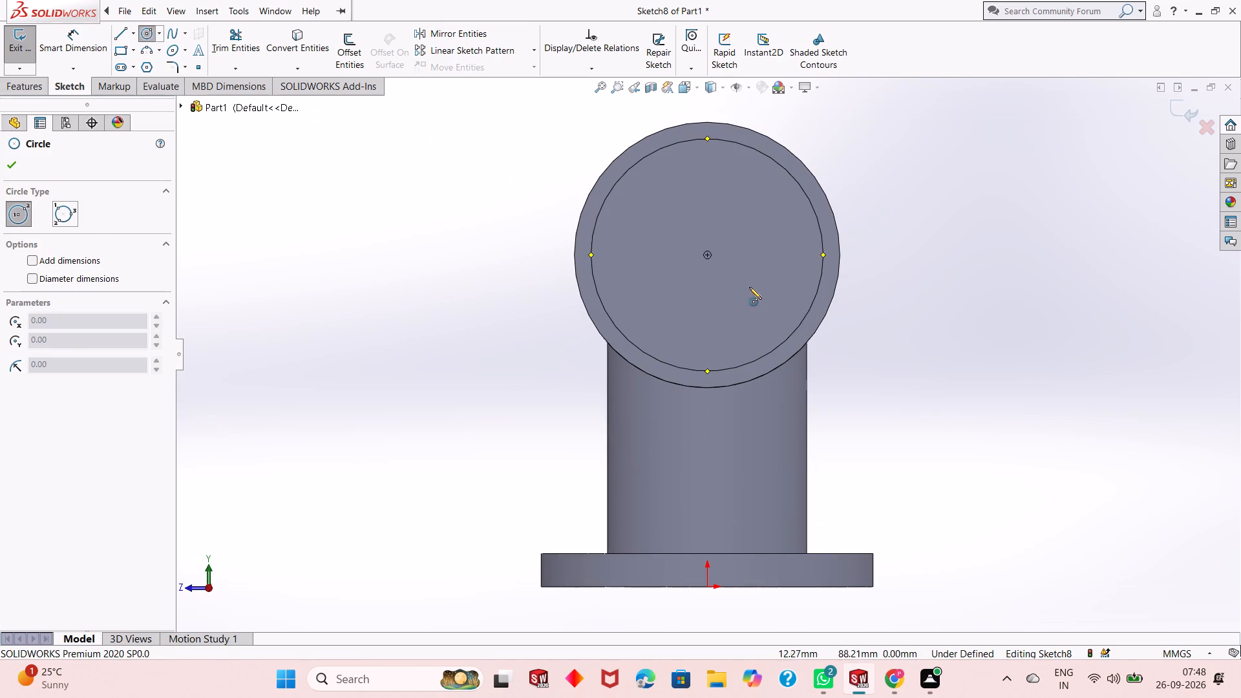
pyautogui.click(707, 253)
pyautogui.click(744, 189)
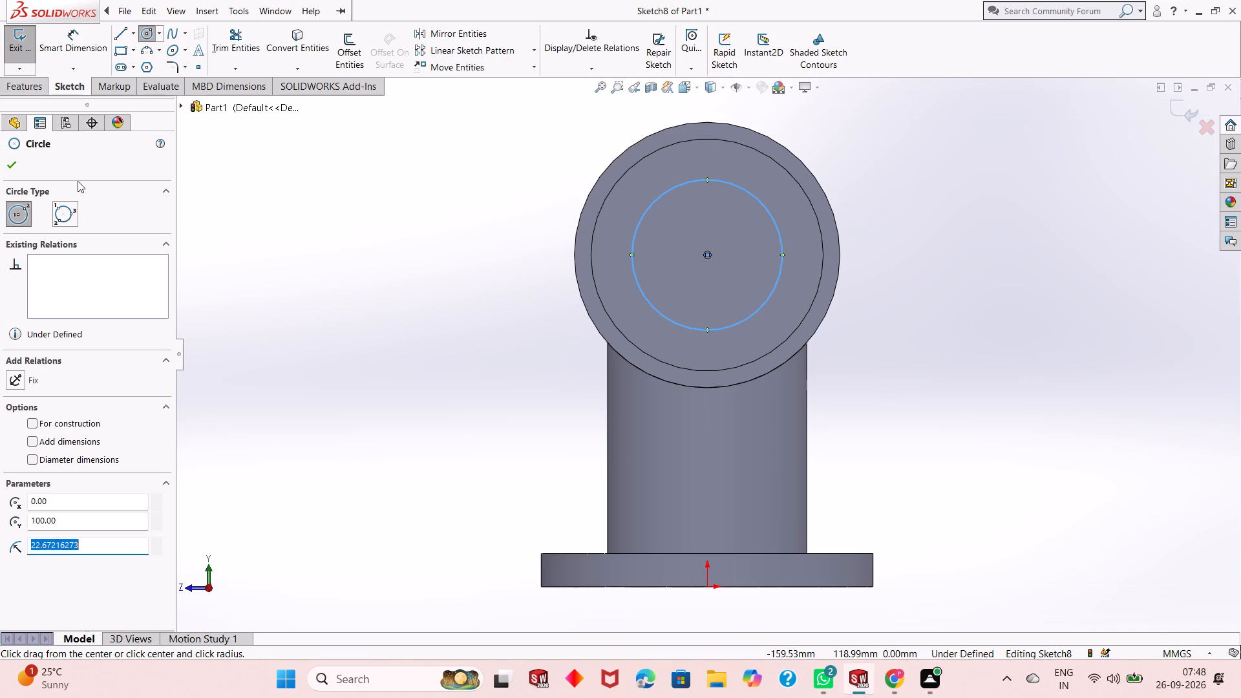
pyautogui.click(6, 165)
# Dimension the diameter of the circle on the recess floor to 60 mm.
pyautogui.click(80, 53)
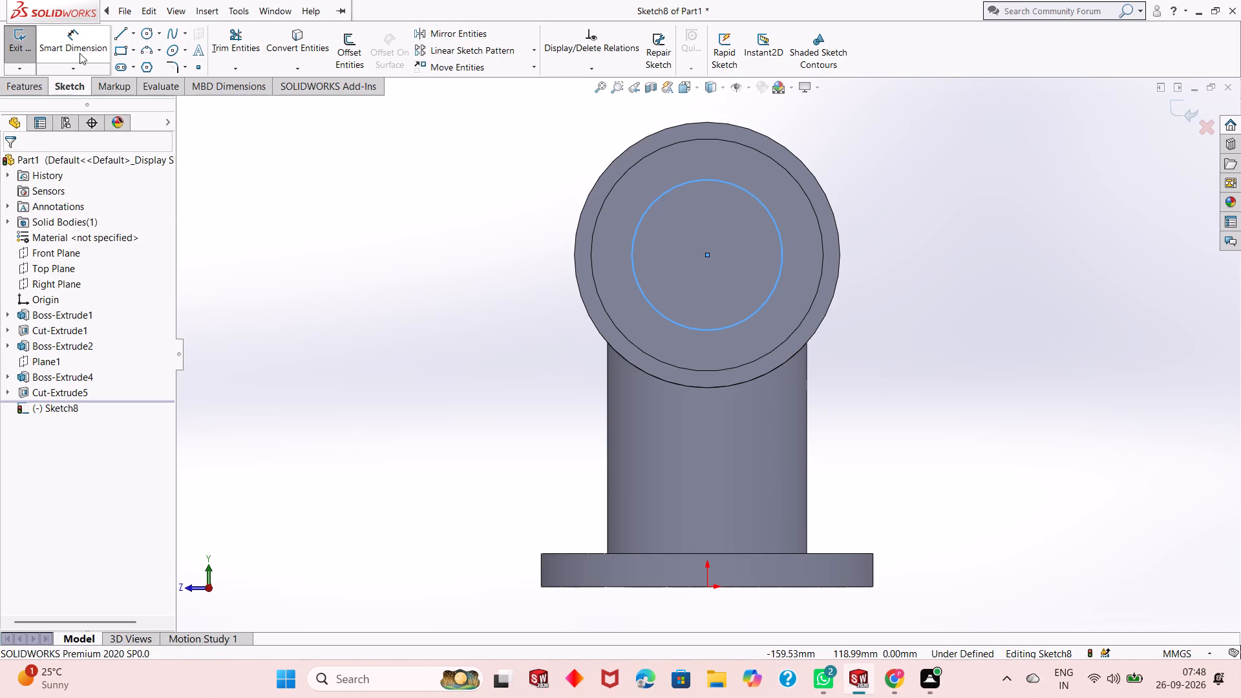
pyautogui.click(686, 325)
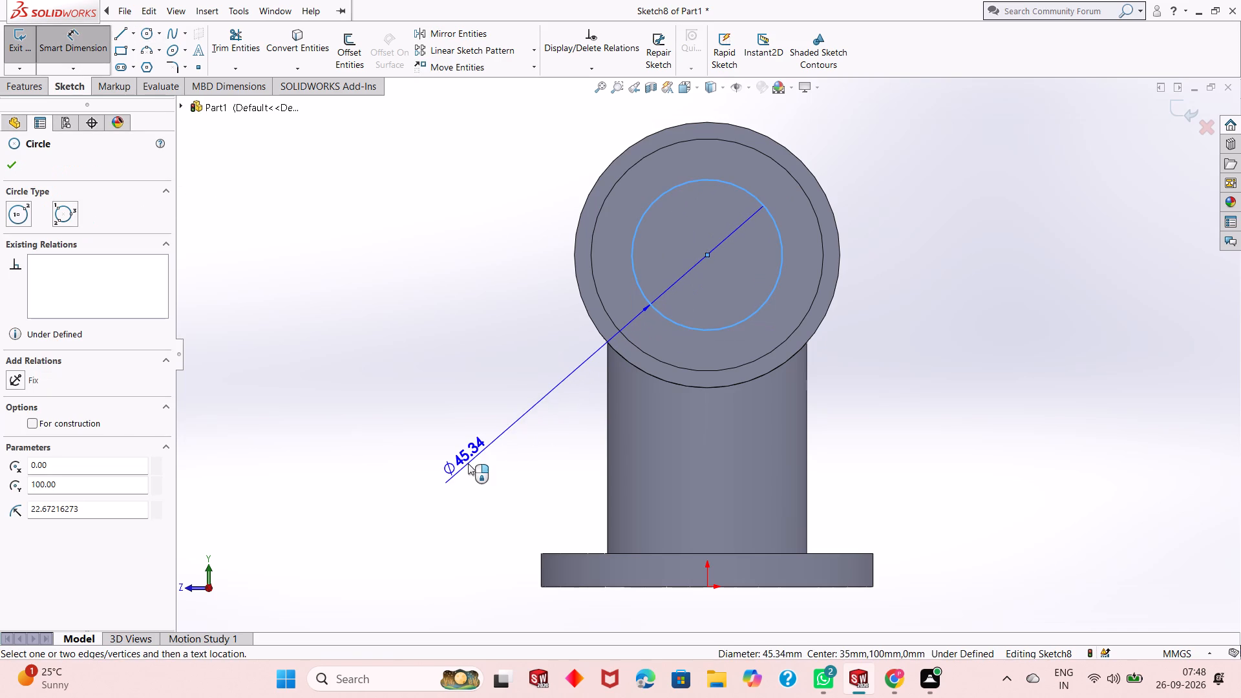
pyautogui.click(467, 464)
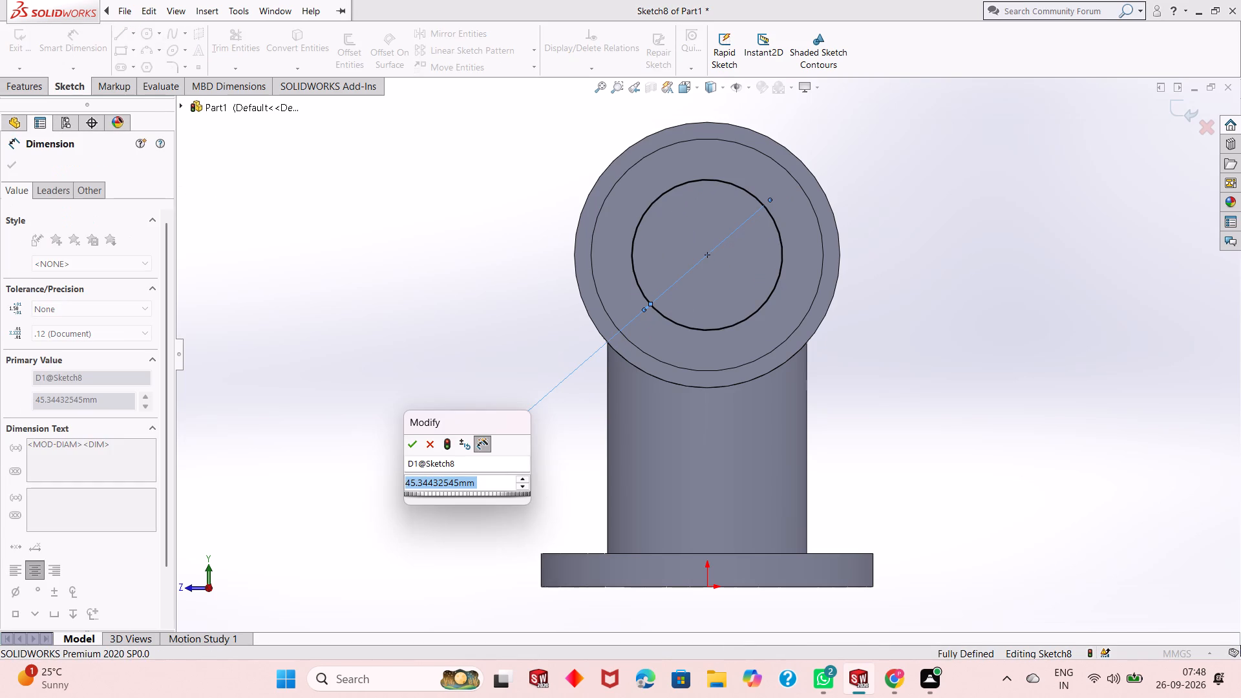
pyautogui.write('60')
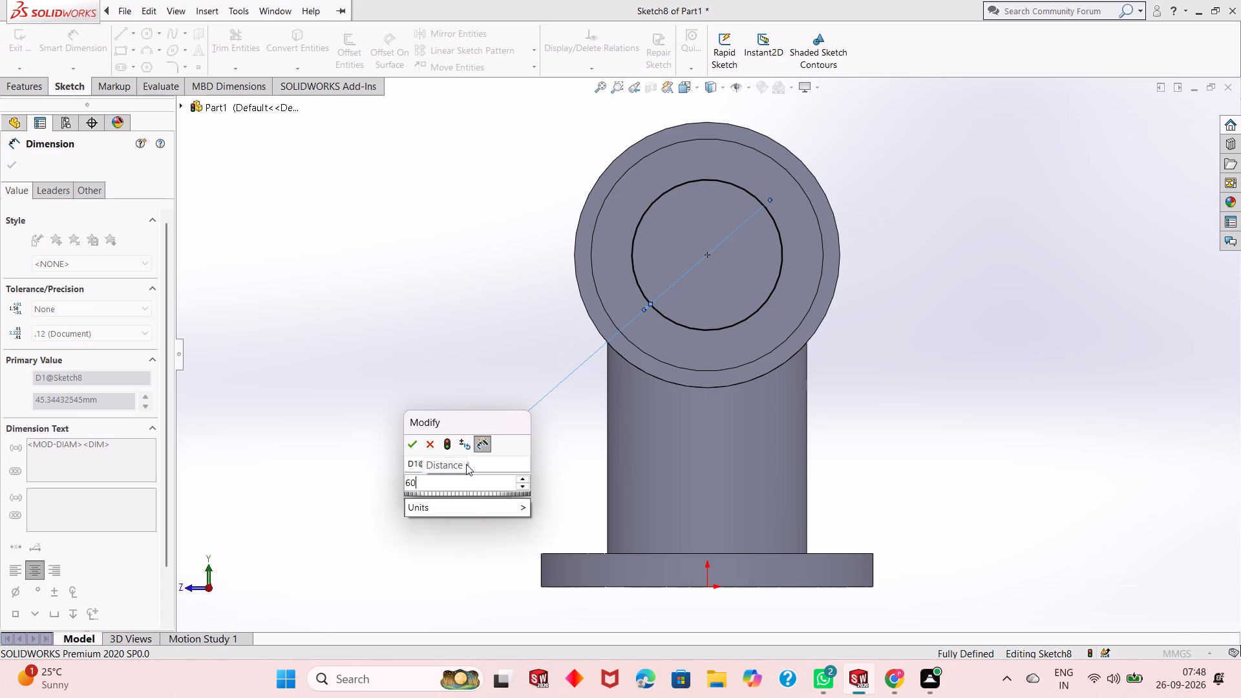
pyautogui.press('Return')
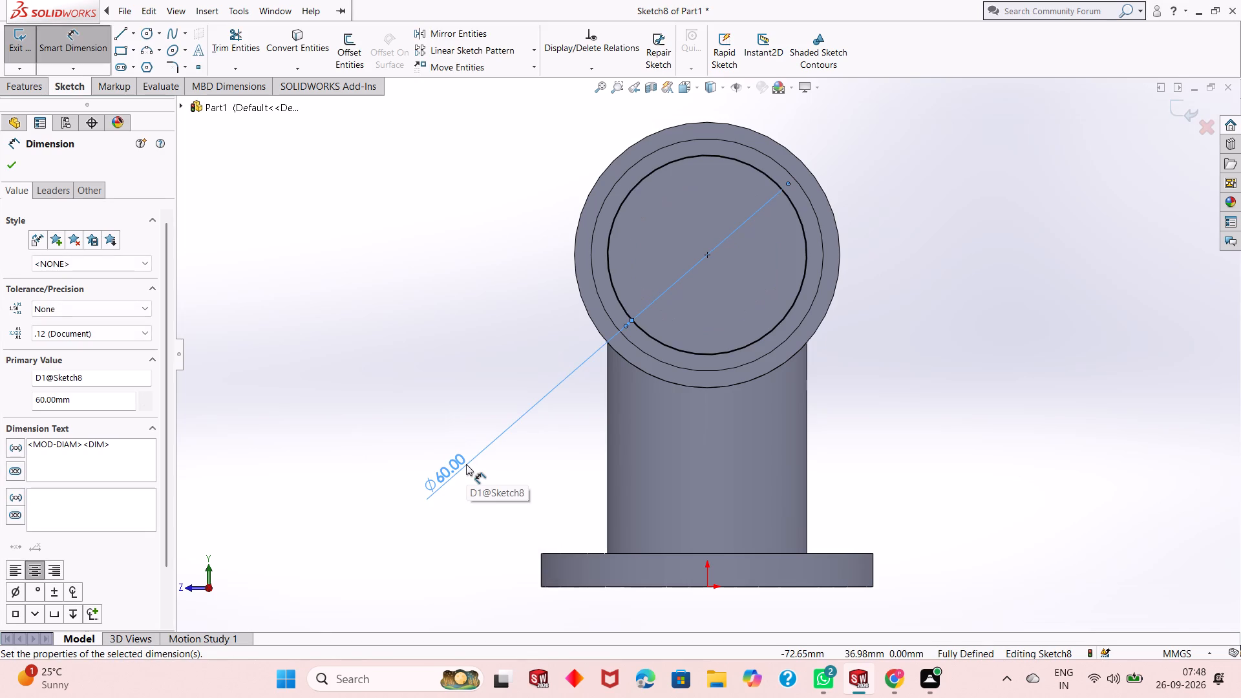
pyautogui.rightClick(378, 247)
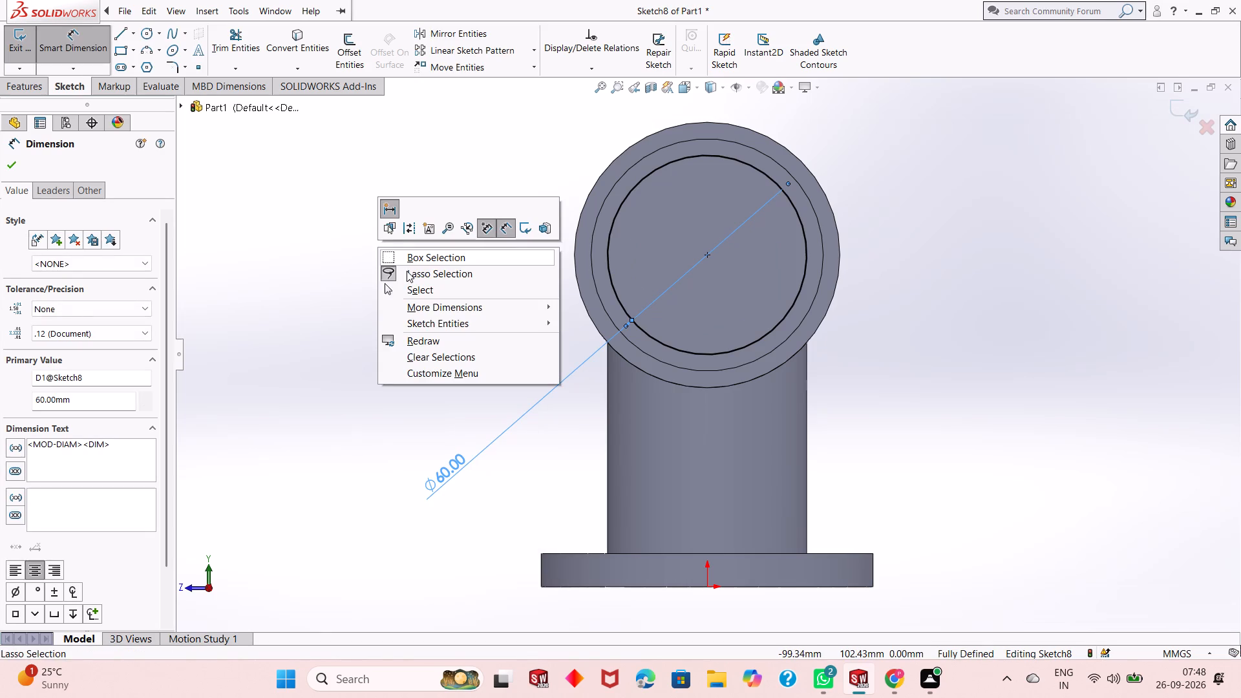
pyautogui.click(414, 282)
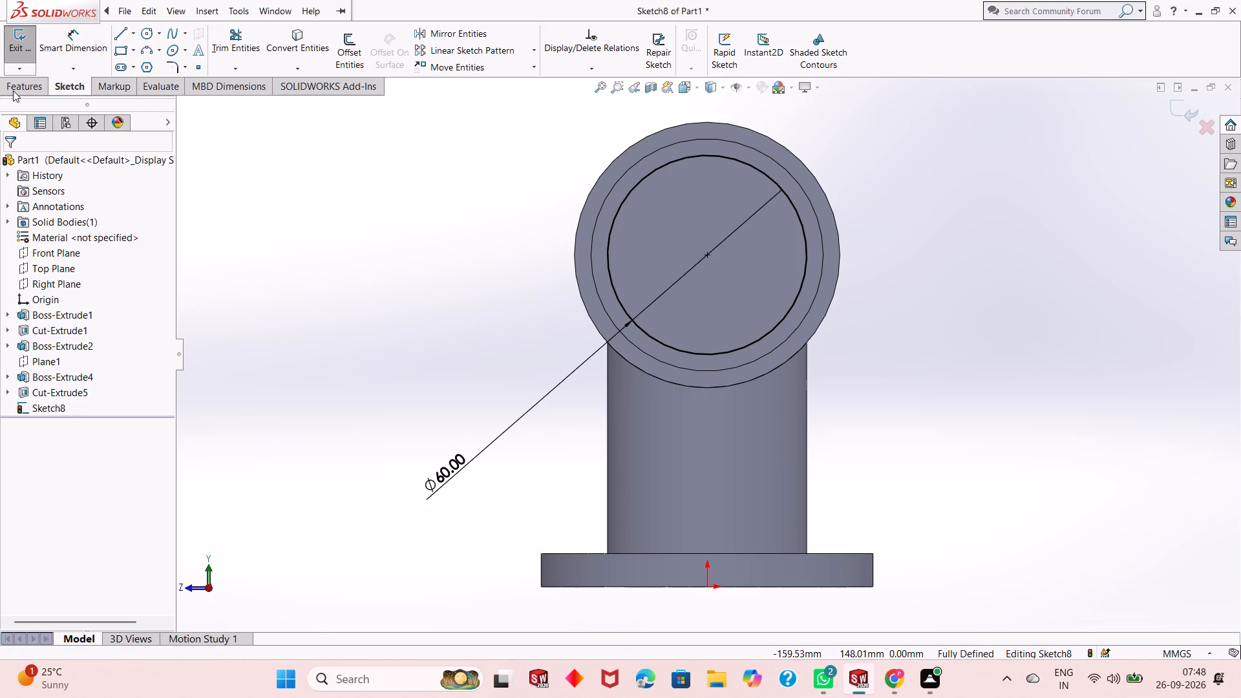
# Set up an extruded cut of the 60 mm circle into the horizontal cylinder with a blind depth of 65 mm.
pyautogui.click(14, 92)
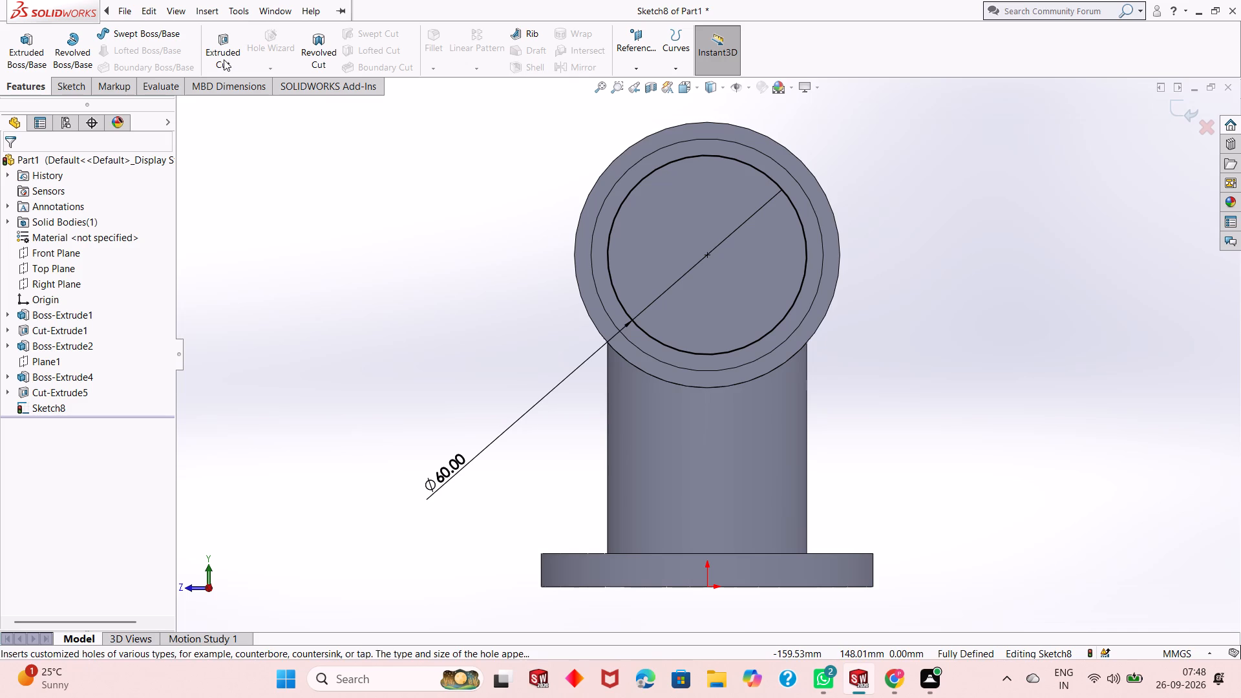
pyautogui.click(224, 58)
pyautogui.scroll(-2, 909, 250)
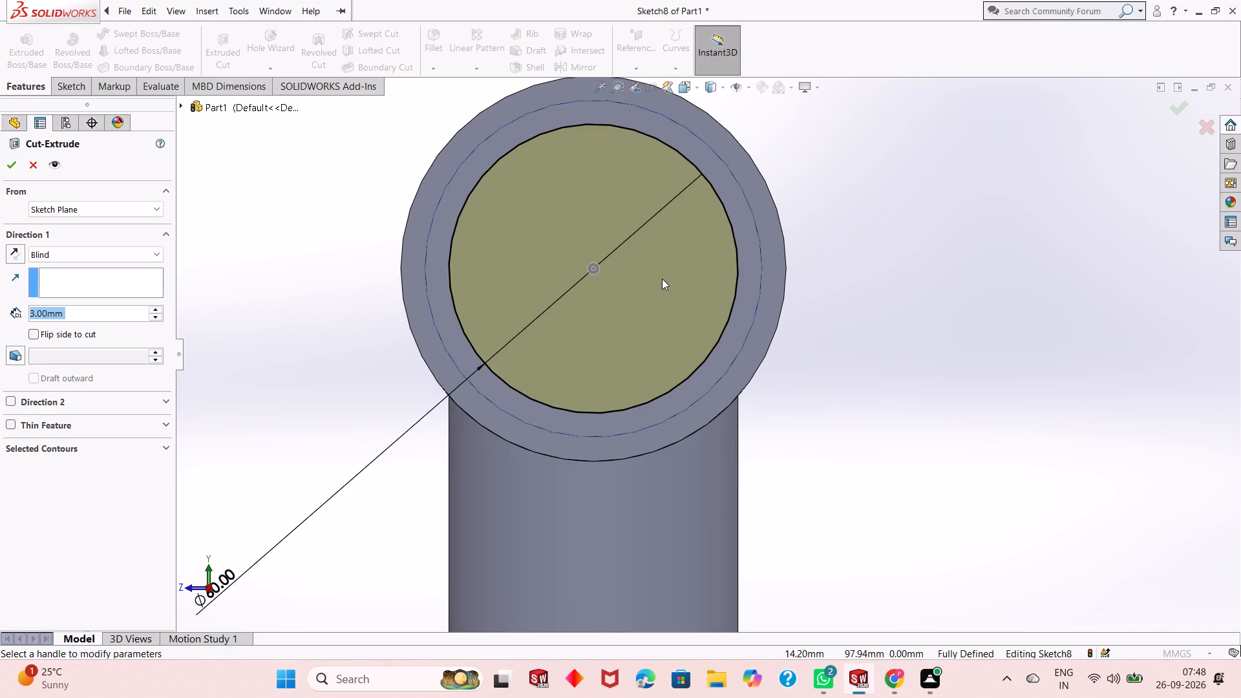
pyautogui.scroll(3, 662, 279)
pyautogui.moveTo(652, 275); pyautogui.dragTo(716, 284, button='middle')
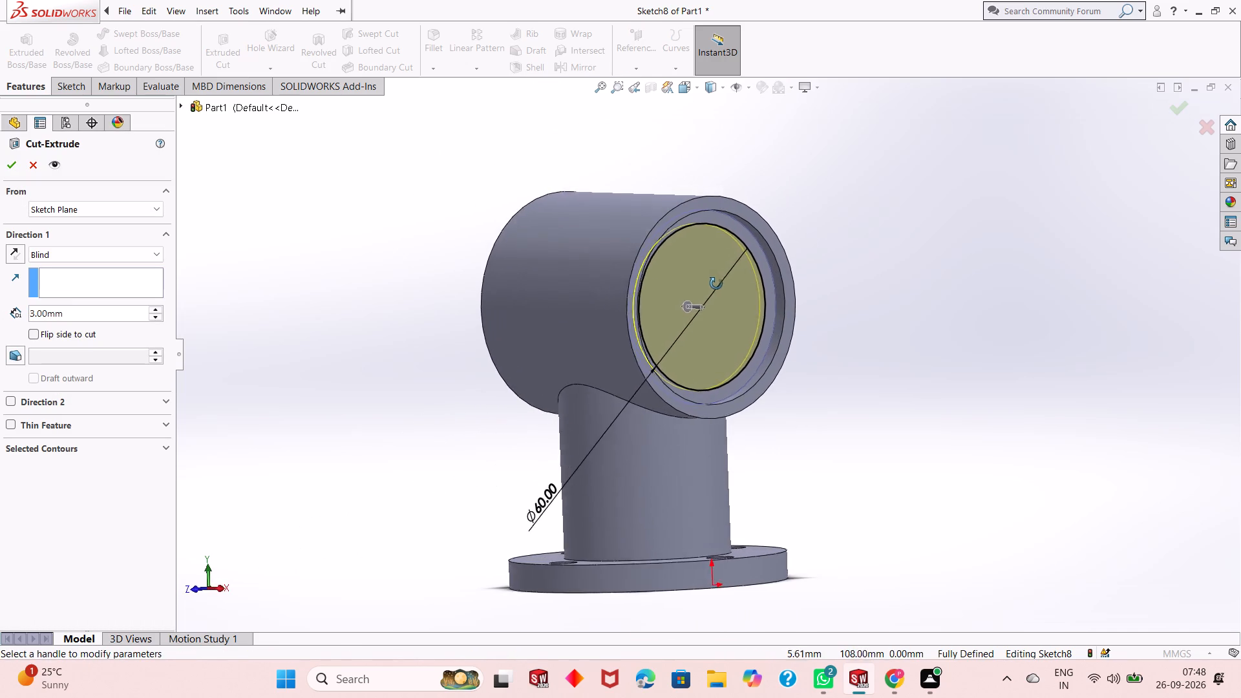
pyautogui.moveTo(716, 284); pyautogui.dragTo(748, 279, button='middle')
pyautogui.scroll(-1, 745, 279)
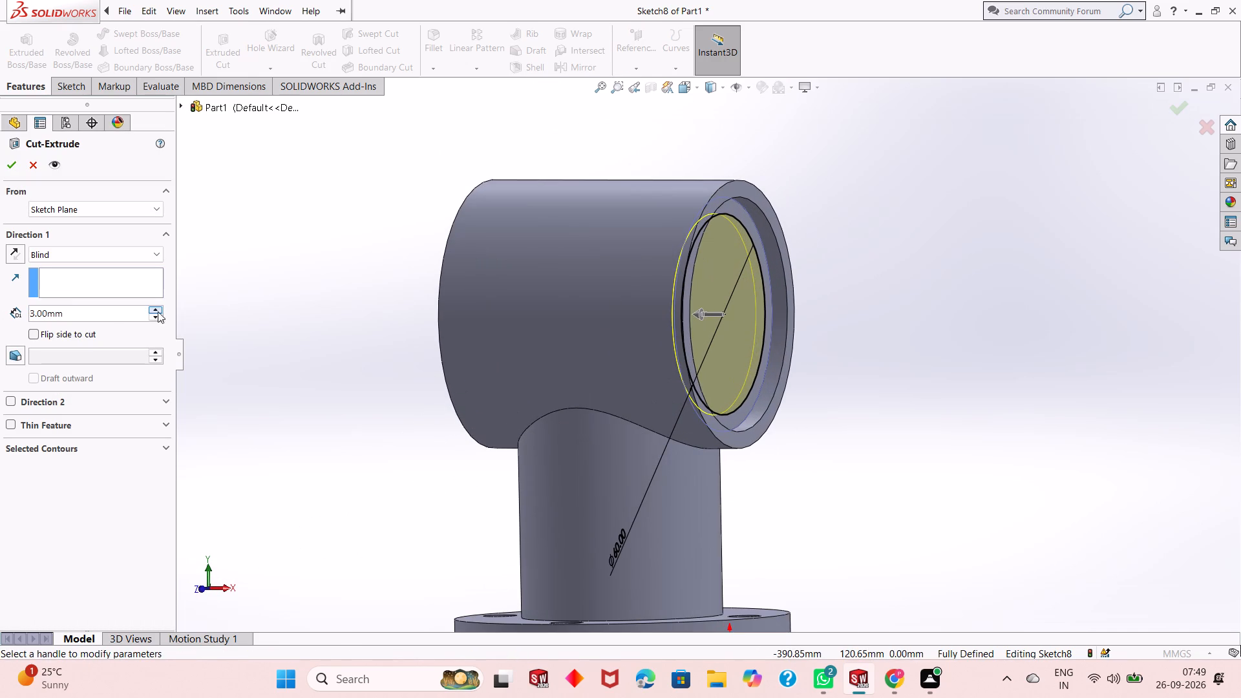
pyautogui.doubleClick(81, 313)
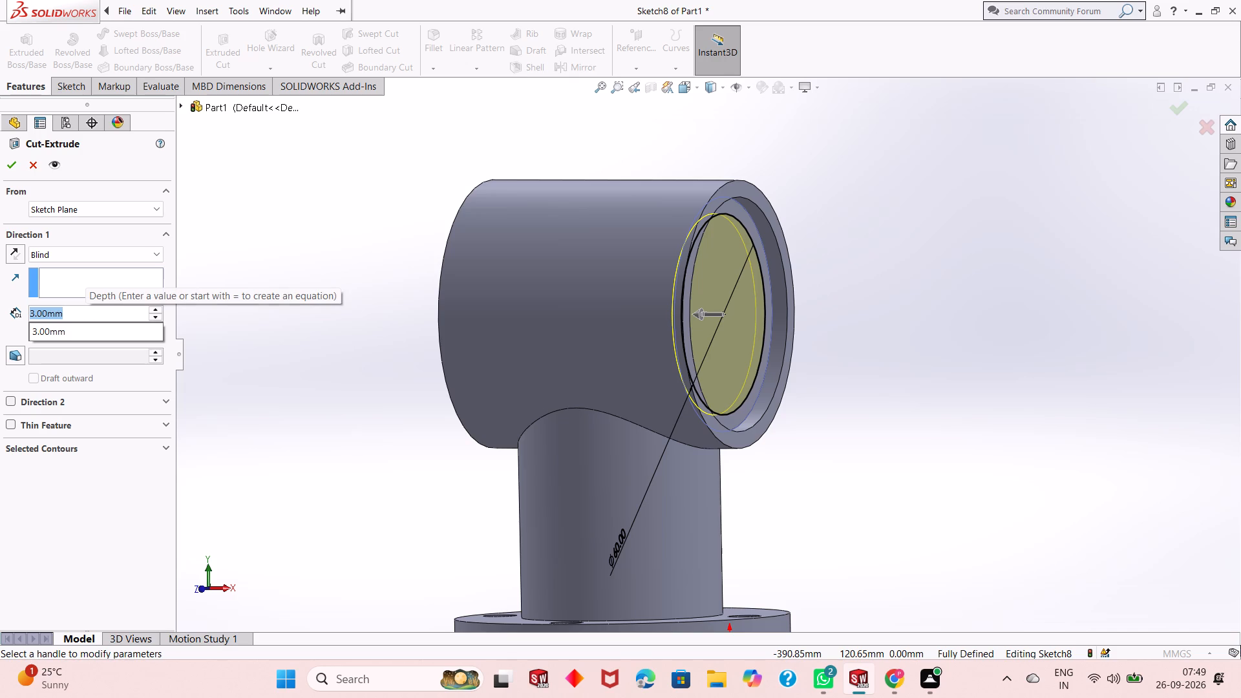
pyautogui.write('75')
pyautogui.press('BackSpace')
pyautogui.press('BackSpace')
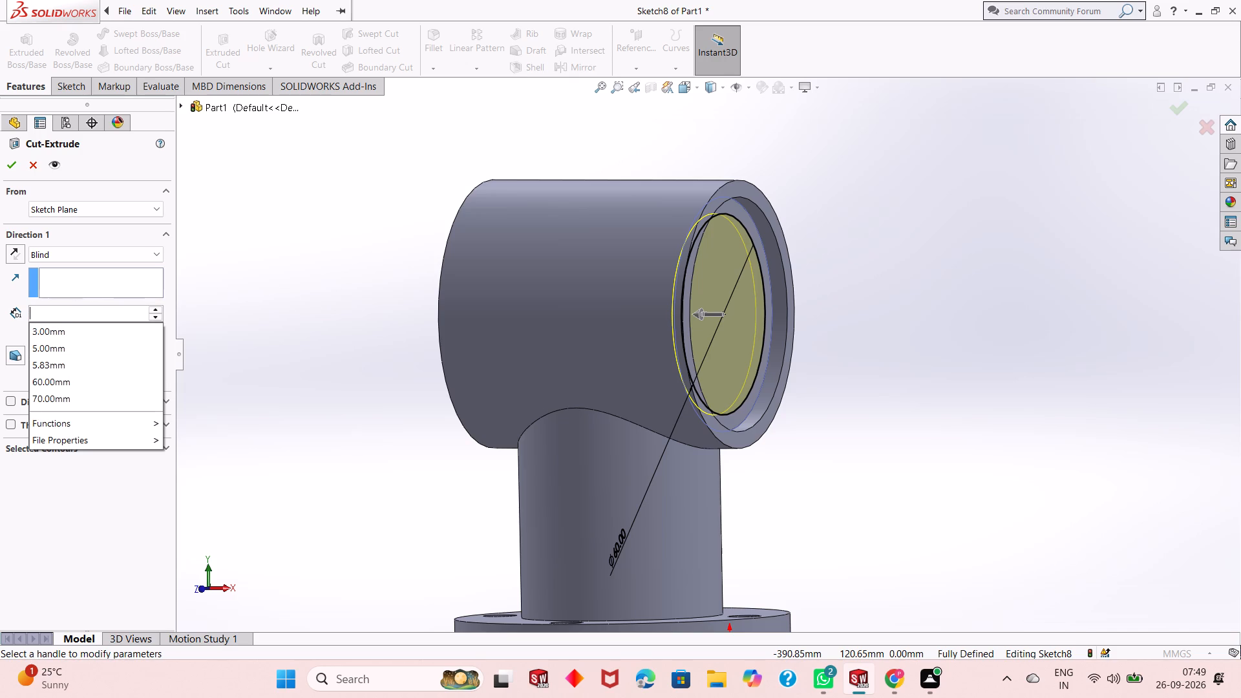
pyautogui.press('BackSpace')
pyautogui.press('BackSpace')
pyautogui.press('BackSpace')
pyautogui.press('BackSpace')
pyautogui.write('65')
pyautogui.press('Return')
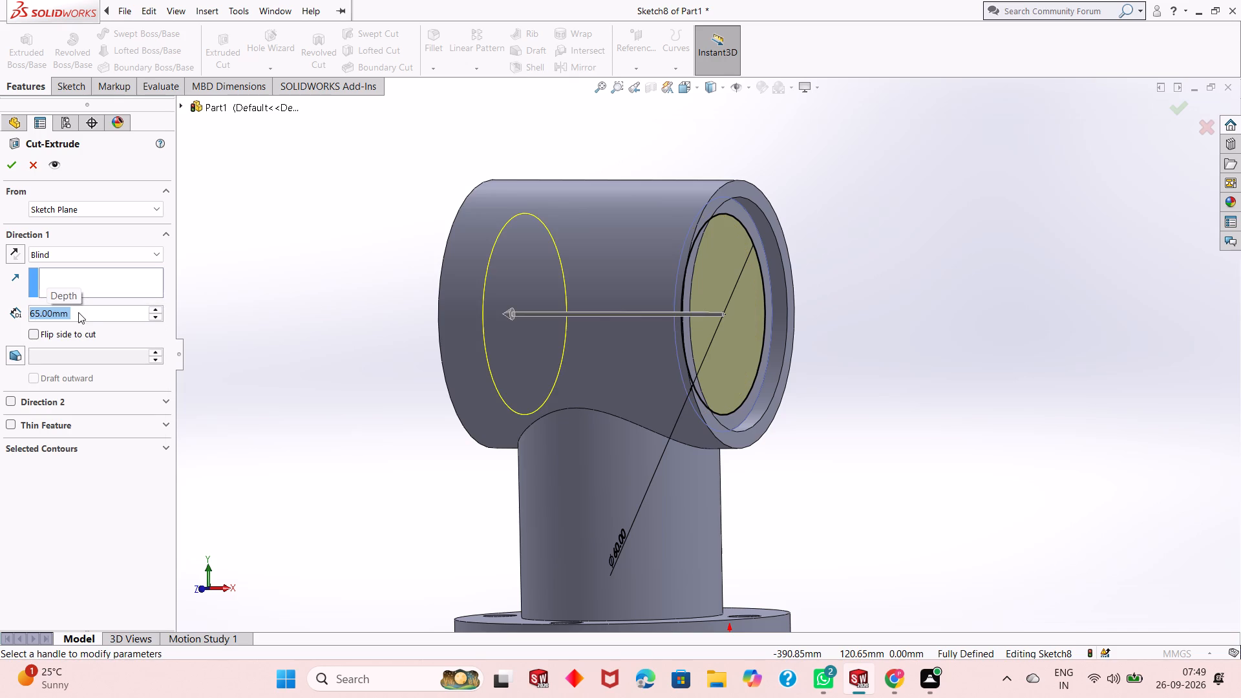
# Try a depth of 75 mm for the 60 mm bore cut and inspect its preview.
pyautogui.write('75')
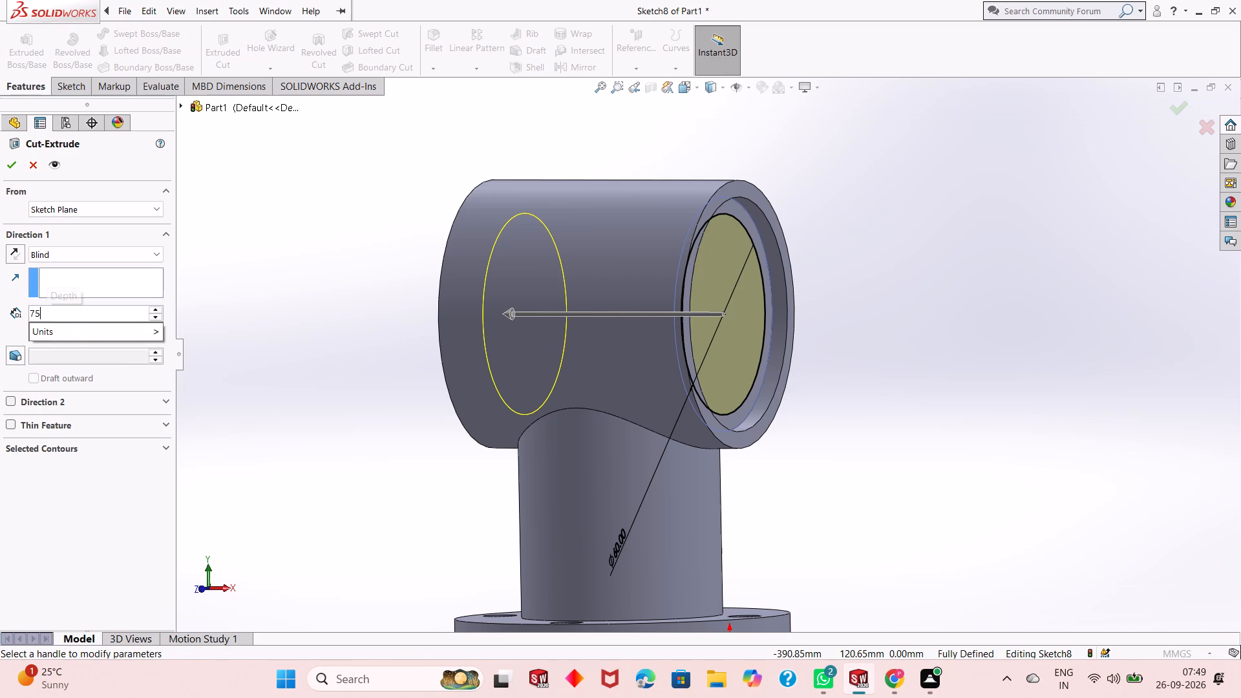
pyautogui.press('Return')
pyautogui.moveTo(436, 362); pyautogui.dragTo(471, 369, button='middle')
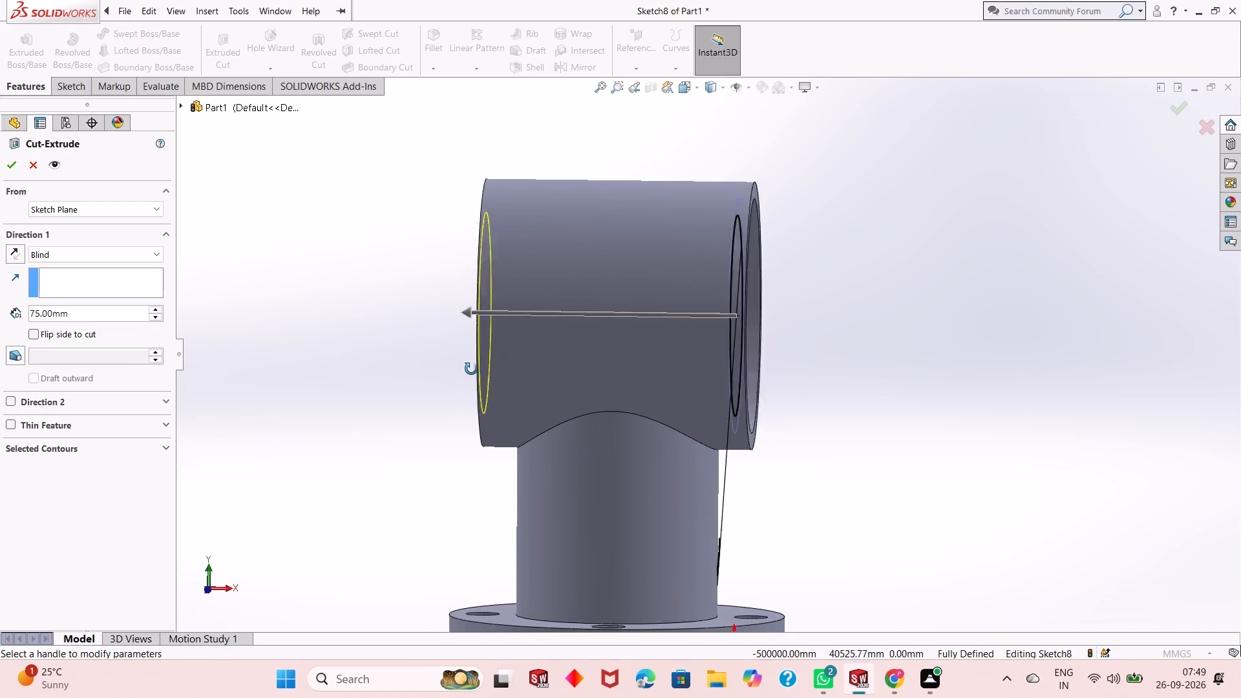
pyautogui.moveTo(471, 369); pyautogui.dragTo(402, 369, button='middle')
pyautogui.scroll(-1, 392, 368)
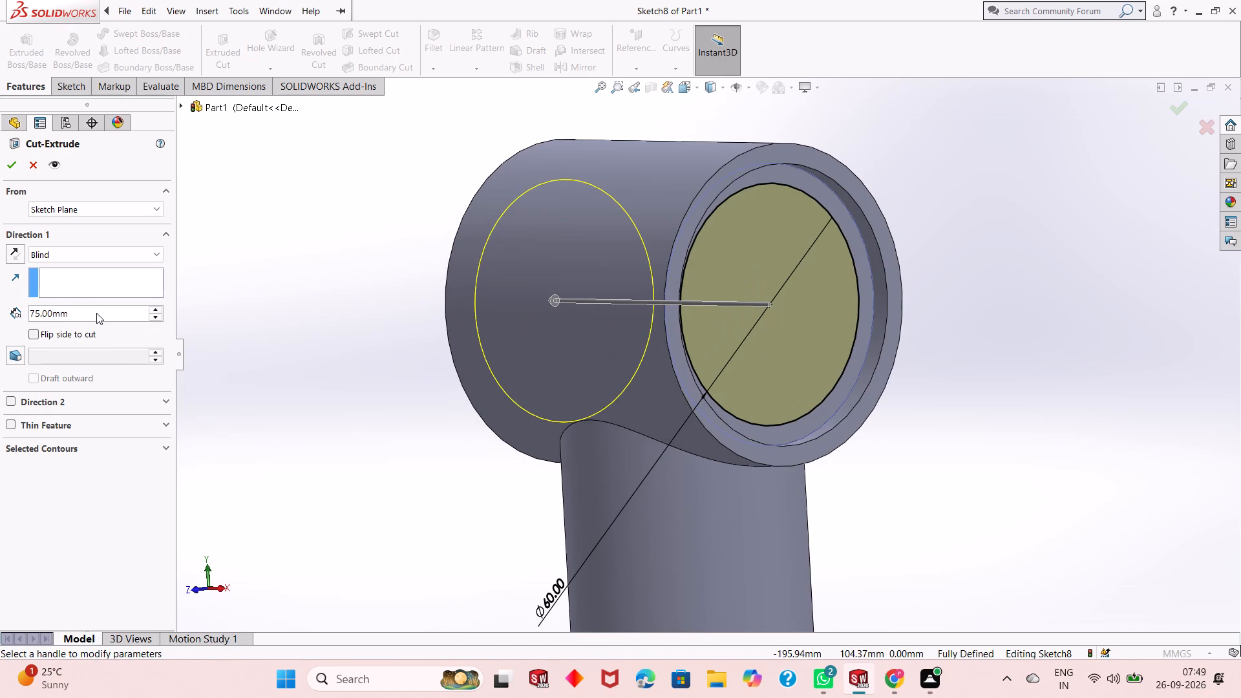
# Set the 60 mm bore's cut depth to 65 mm and complete the cut.
pyautogui.click(96, 313)
pyautogui.doubleClick(85, 309)
pyautogui.write('65')
pyautogui.press('Return')
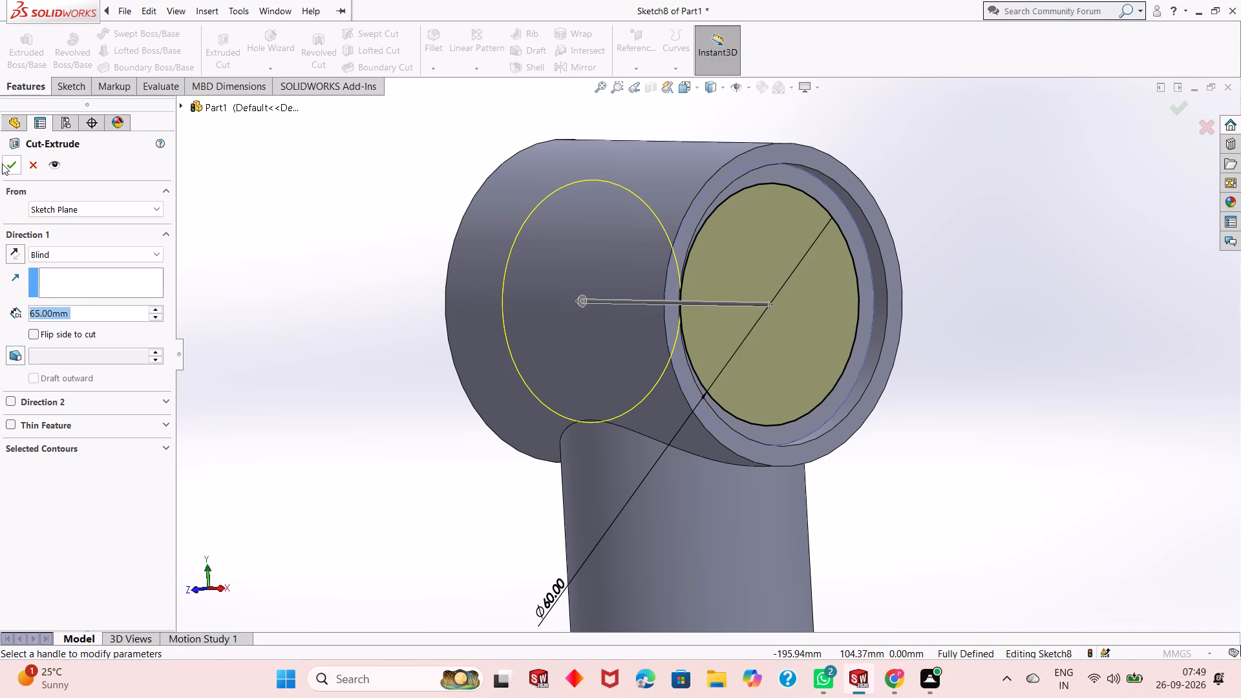
pyautogui.click(3, 163)
pyautogui.click(391, 267)
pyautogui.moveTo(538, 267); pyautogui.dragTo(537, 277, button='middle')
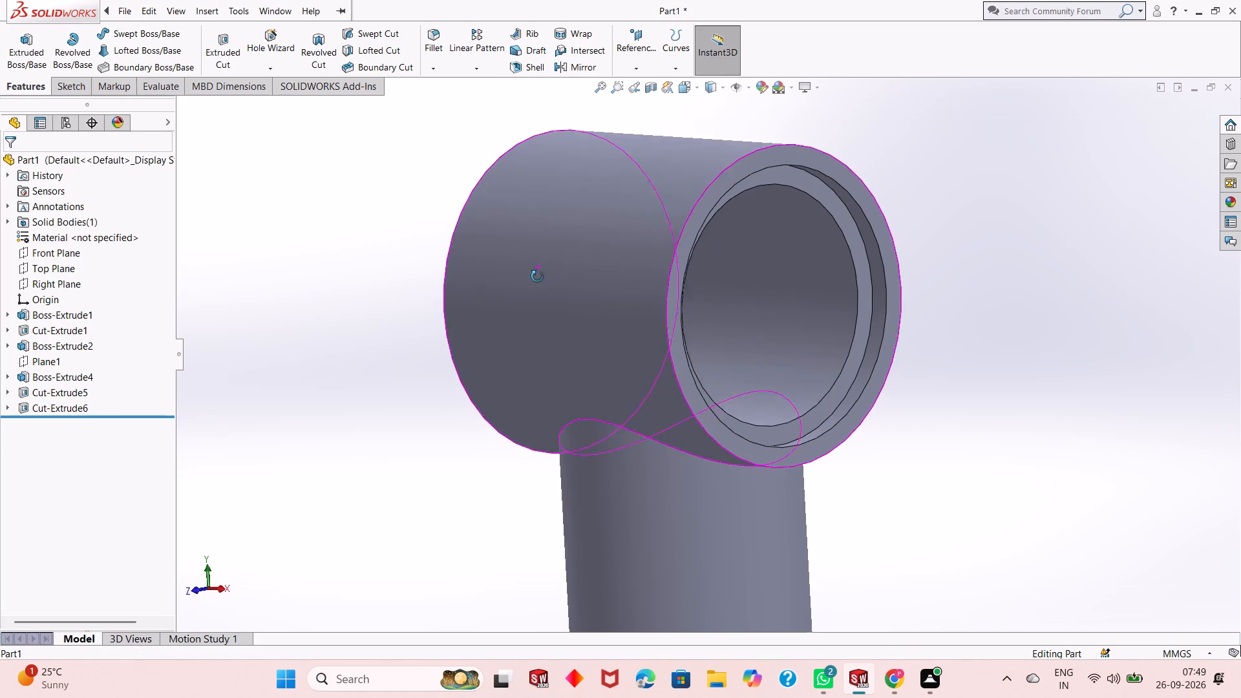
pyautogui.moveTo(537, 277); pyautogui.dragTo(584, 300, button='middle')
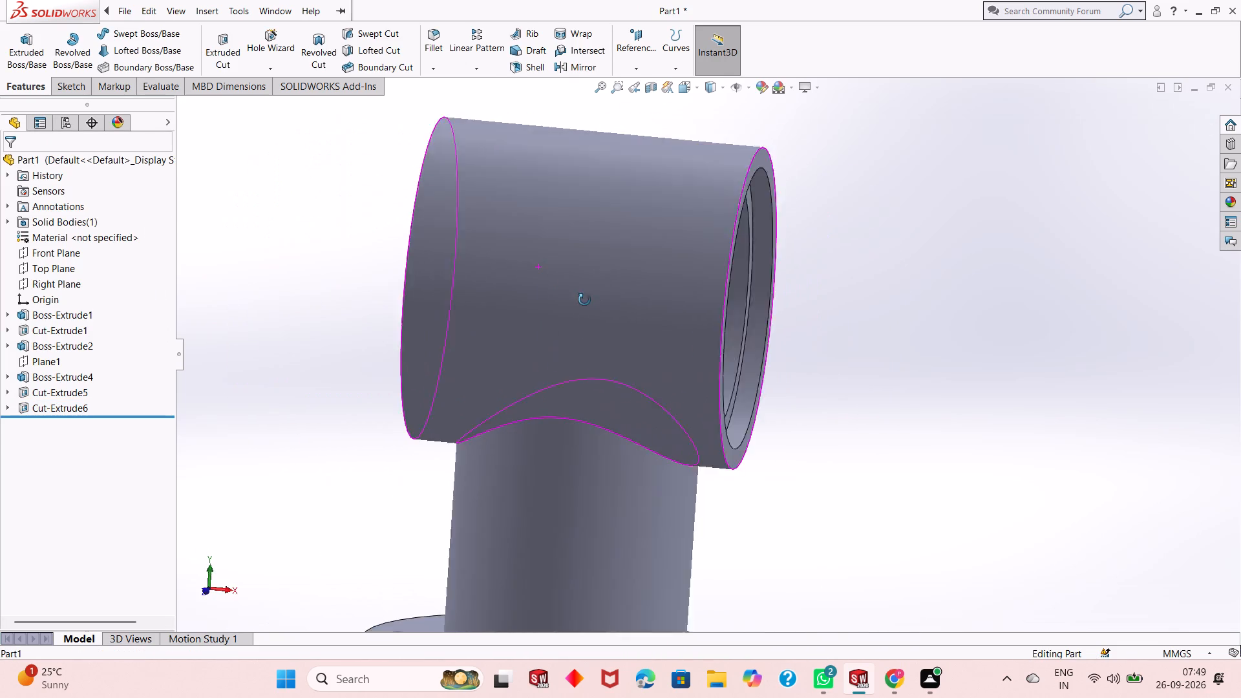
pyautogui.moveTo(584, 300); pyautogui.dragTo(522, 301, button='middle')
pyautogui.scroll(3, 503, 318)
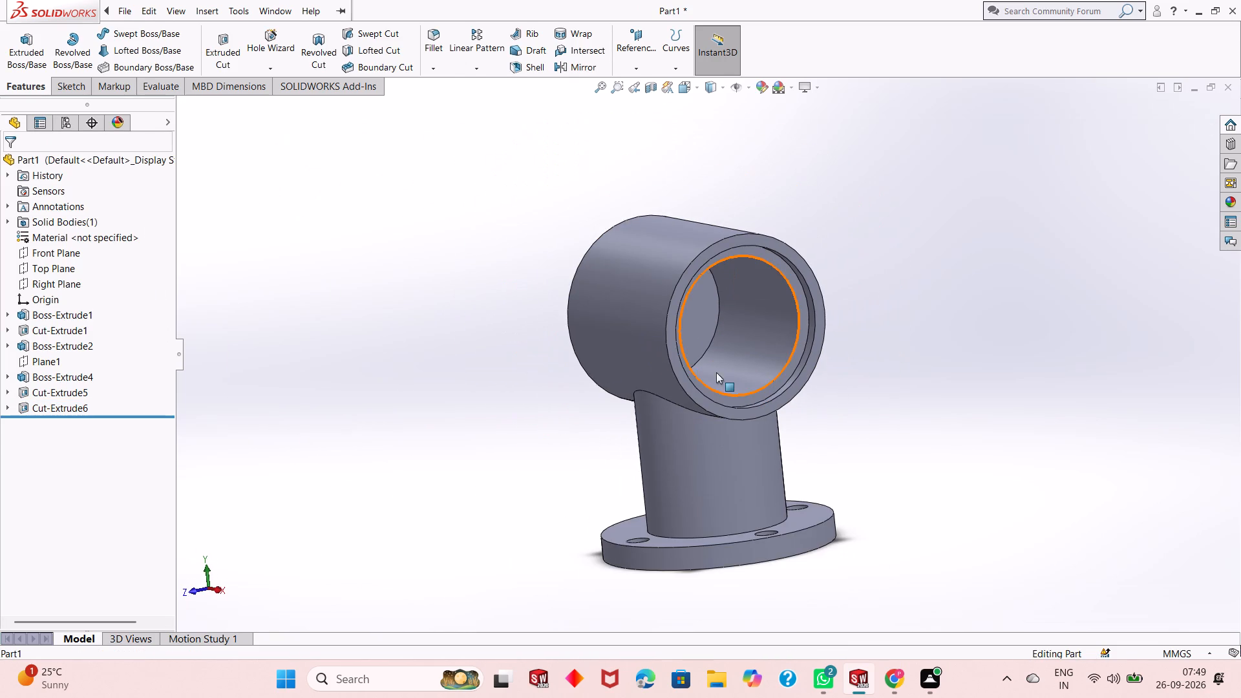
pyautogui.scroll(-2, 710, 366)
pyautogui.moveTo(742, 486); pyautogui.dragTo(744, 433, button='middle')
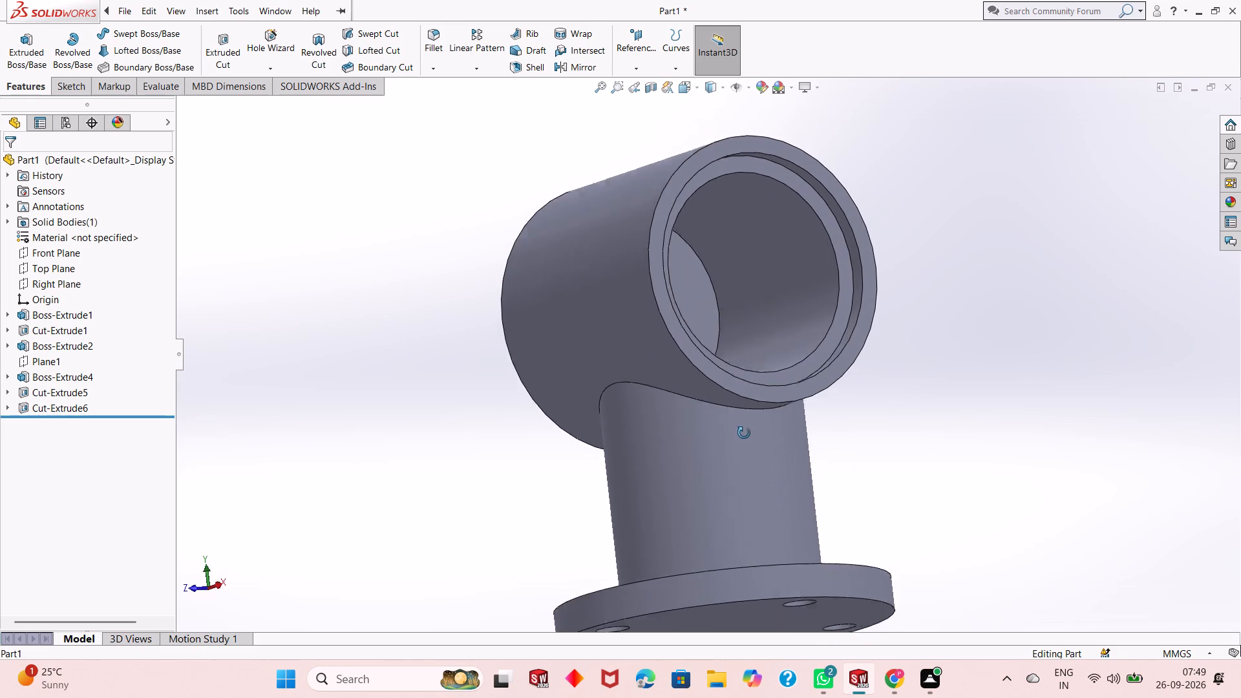
# Start a sketch on the ring-shaped end face of the horizontal cylinder, viewed straight on.
pyautogui.moveTo(744, 433); pyautogui.dragTo(744, 446, button='middle')
pyautogui.scroll(-2, 744, 442)
pyautogui.scroll(4, 744, 441)
pyautogui.moveTo(746, 431); pyautogui.dragTo(747, 454, button='middle')
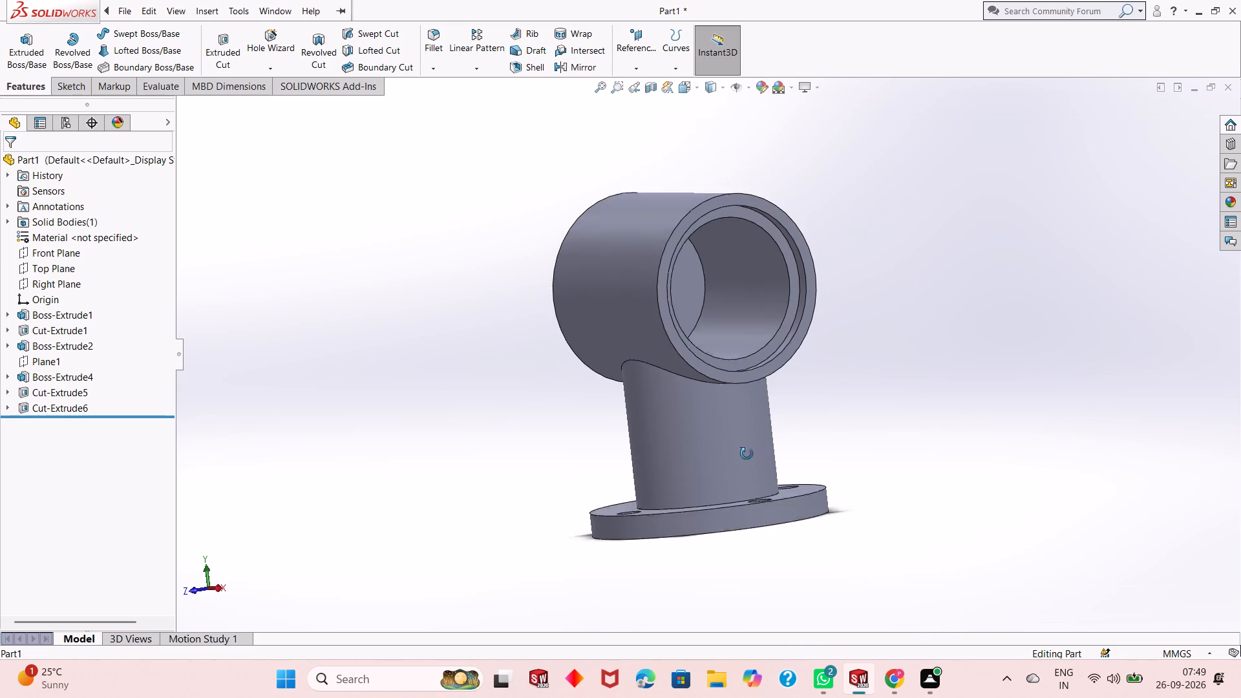
pyautogui.moveTo(747, 454); pyautogui.dragTo(746, 529, button='middle')
pyautogui.scroll(-1, 751, 374)
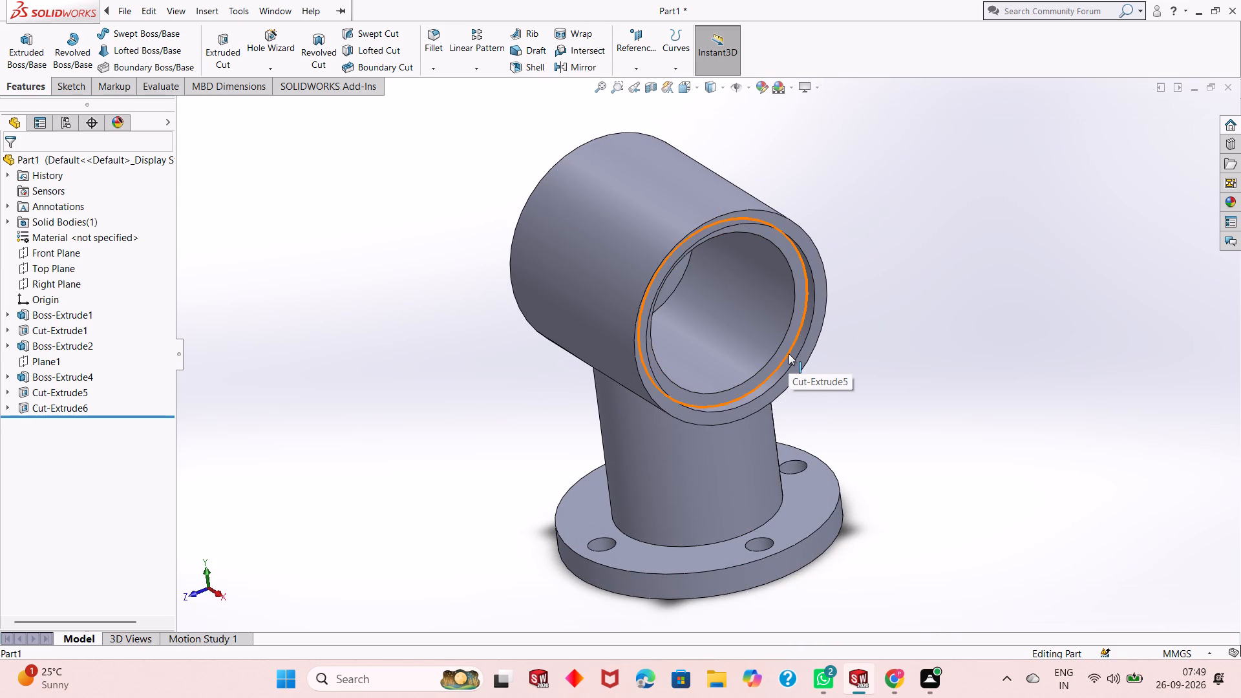
pyautogui.click(820, 280)
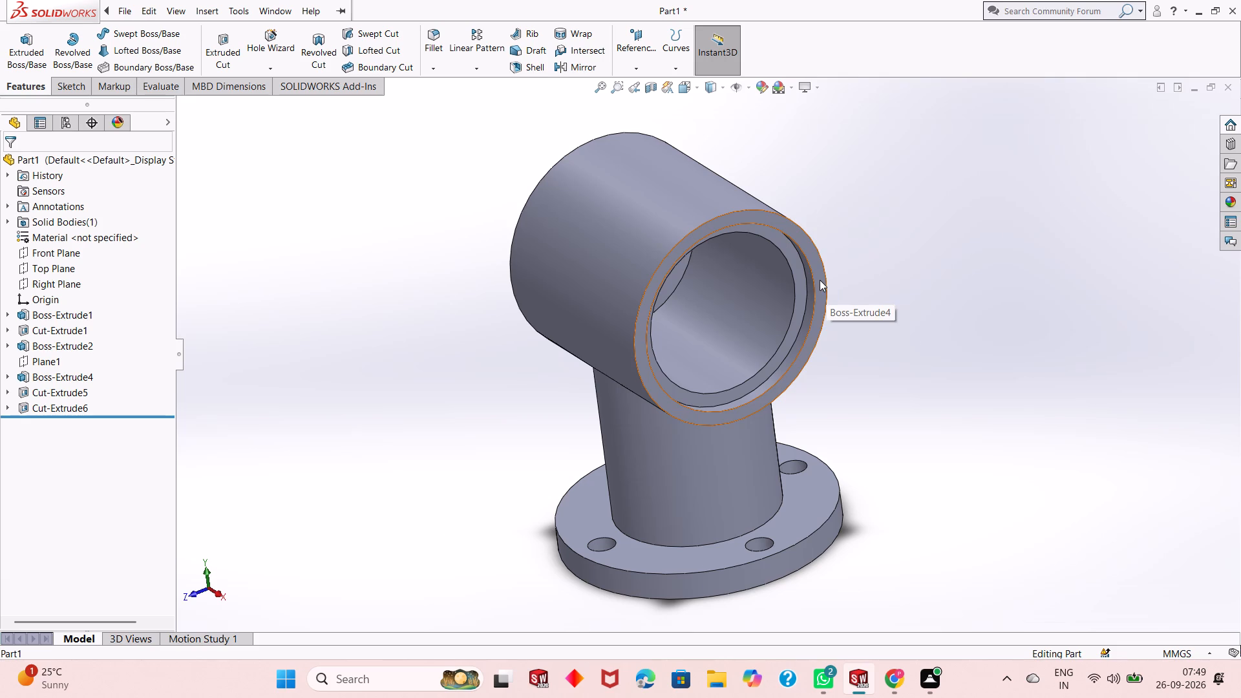
pyautogui.click(875, 242)
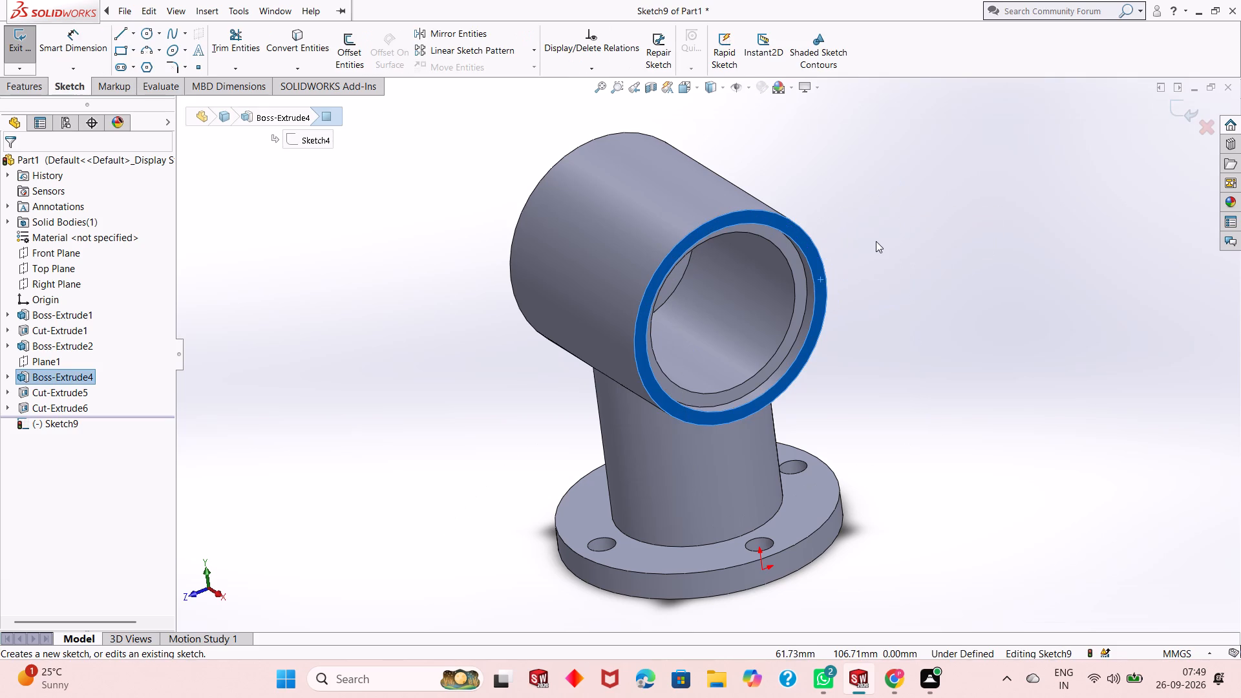
pyautogui.hotkey('ctrl', '8')
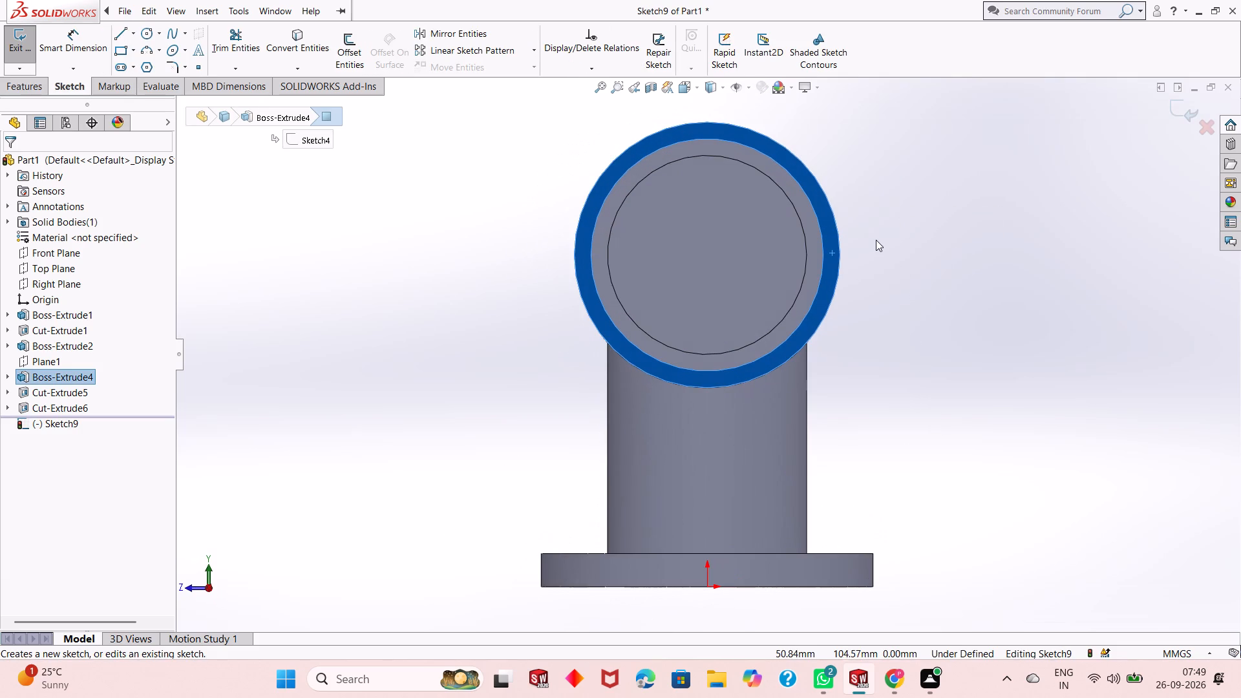
# Sketch a circle about 89 mm in diameter, concentric with the horizontal cylinder and just outside its outer edge.
pyautogui.scroll(1, 862, 271)
pyautogui.scroll(-1, 818, 166)
pyautogui.scroll(3, 698, 293)
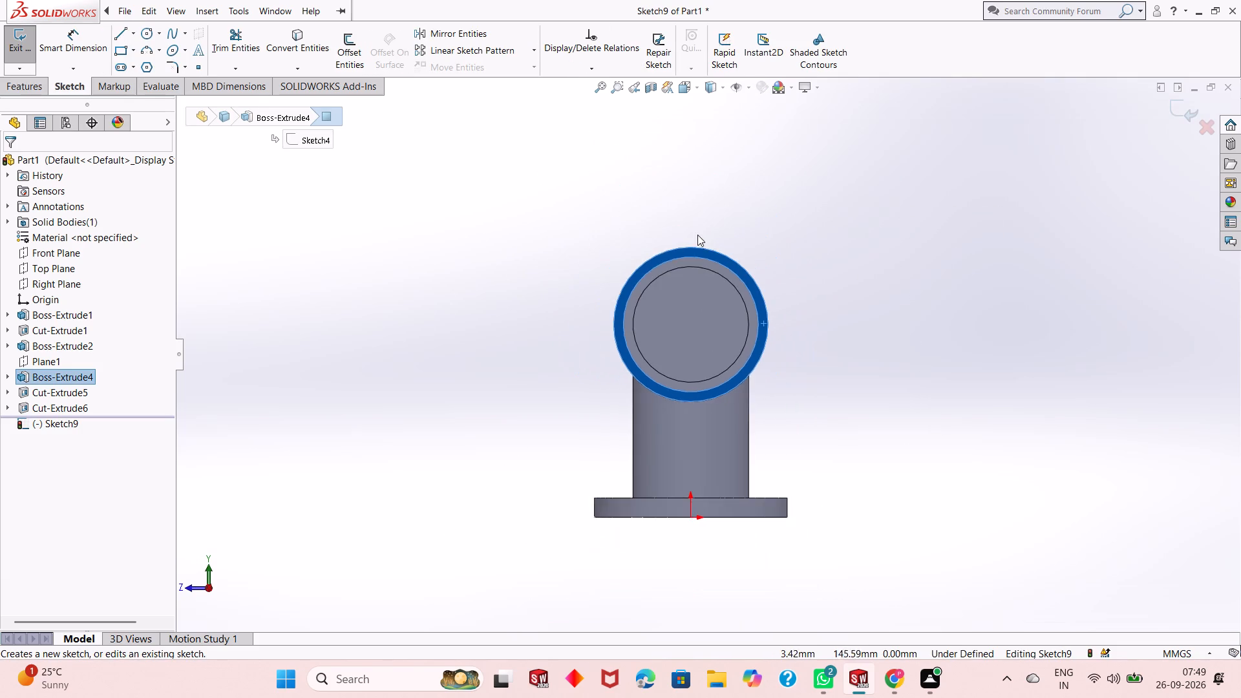
pyautogui.scroll(-1, 697, 231)
pyautogui.scroll(-1, 708, 324)
pyautogui.click(840, 305)
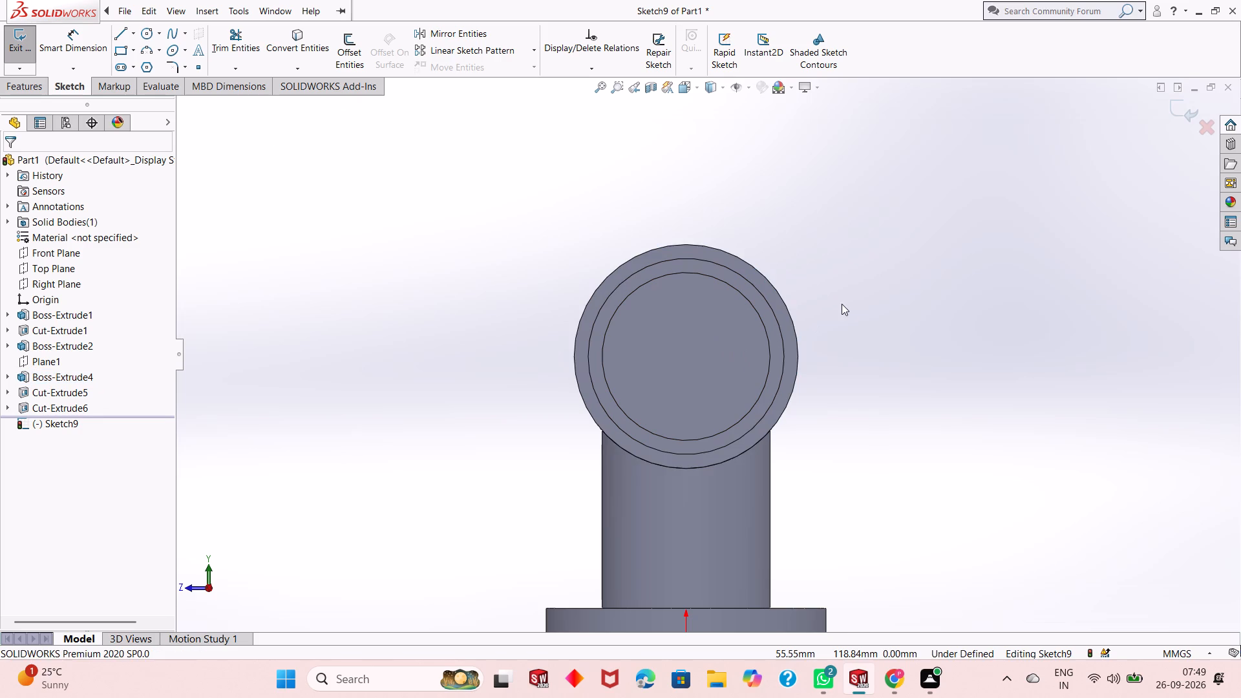
pyautogui.click(148, 30)
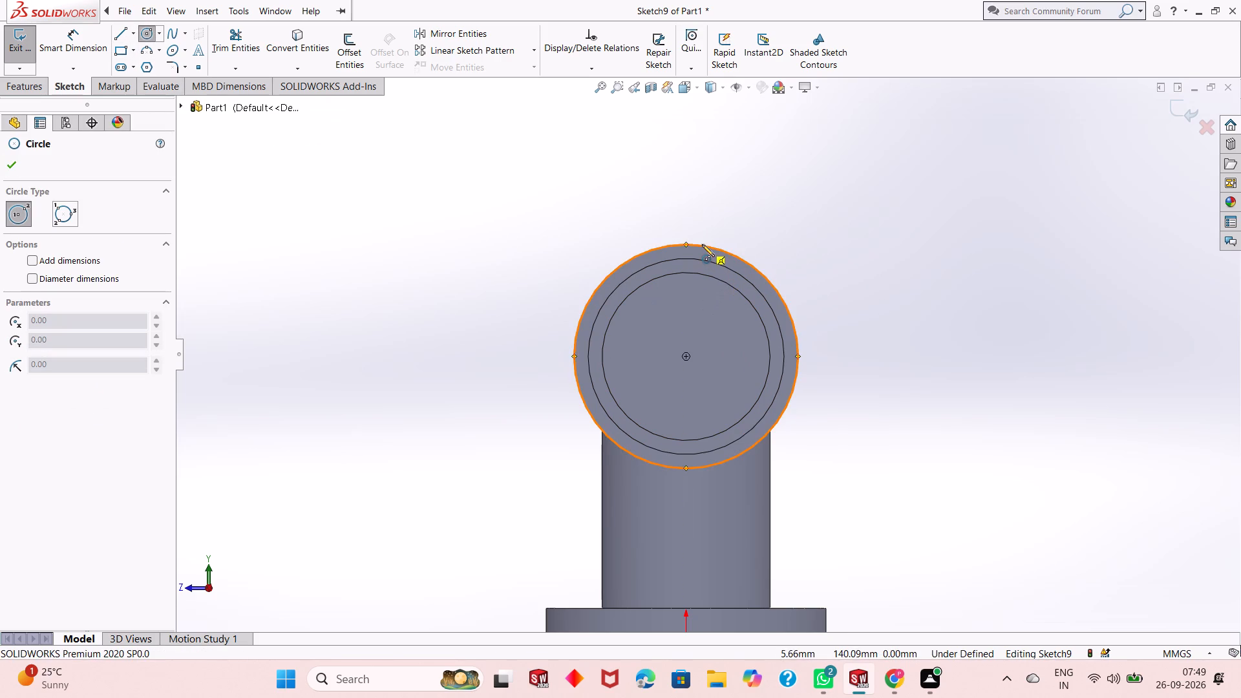
pyautogui.click(684, 355)
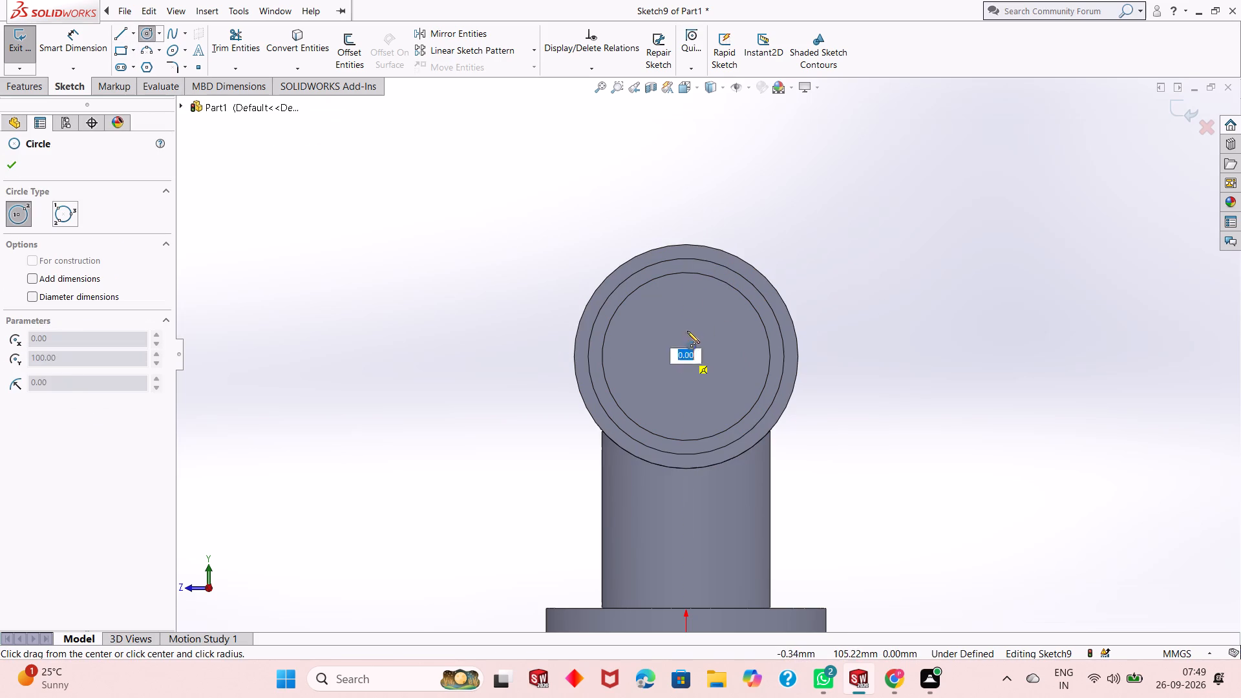
pyautogui.click(707, 234)
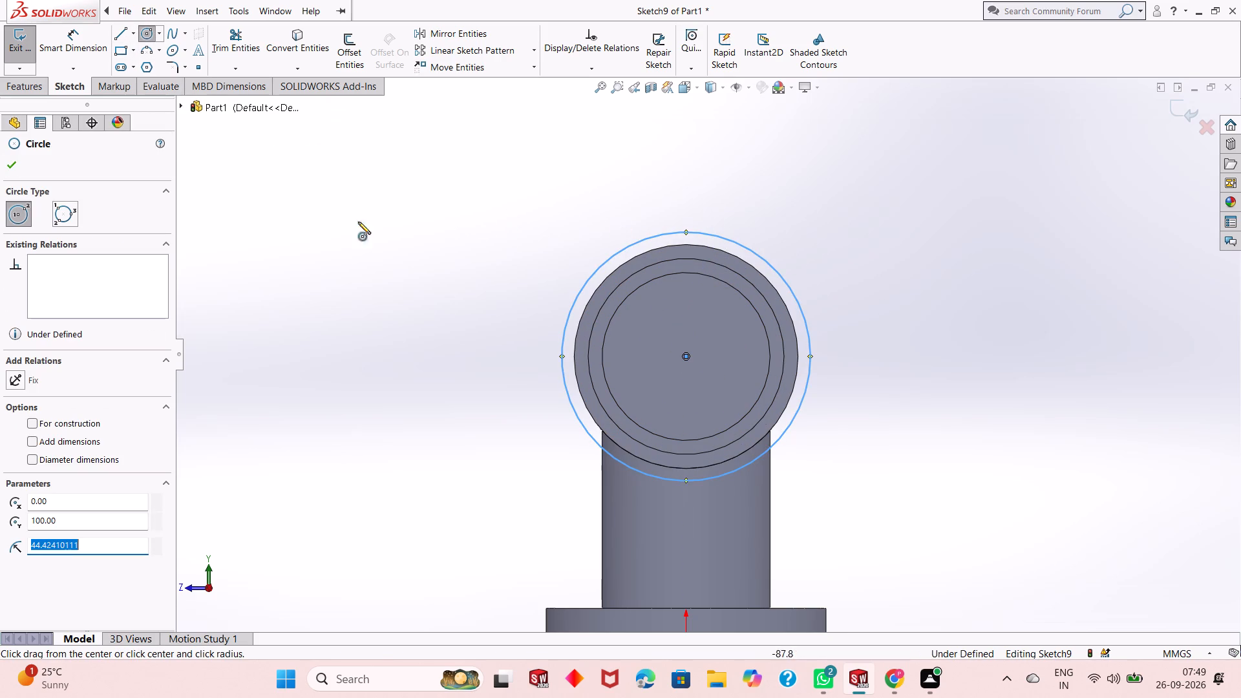
pyautogui.click(14, 164)
# Dimension the diameter of the circle around the cylinder's end face to 100 mm.
pyautogui.click(58, 56)
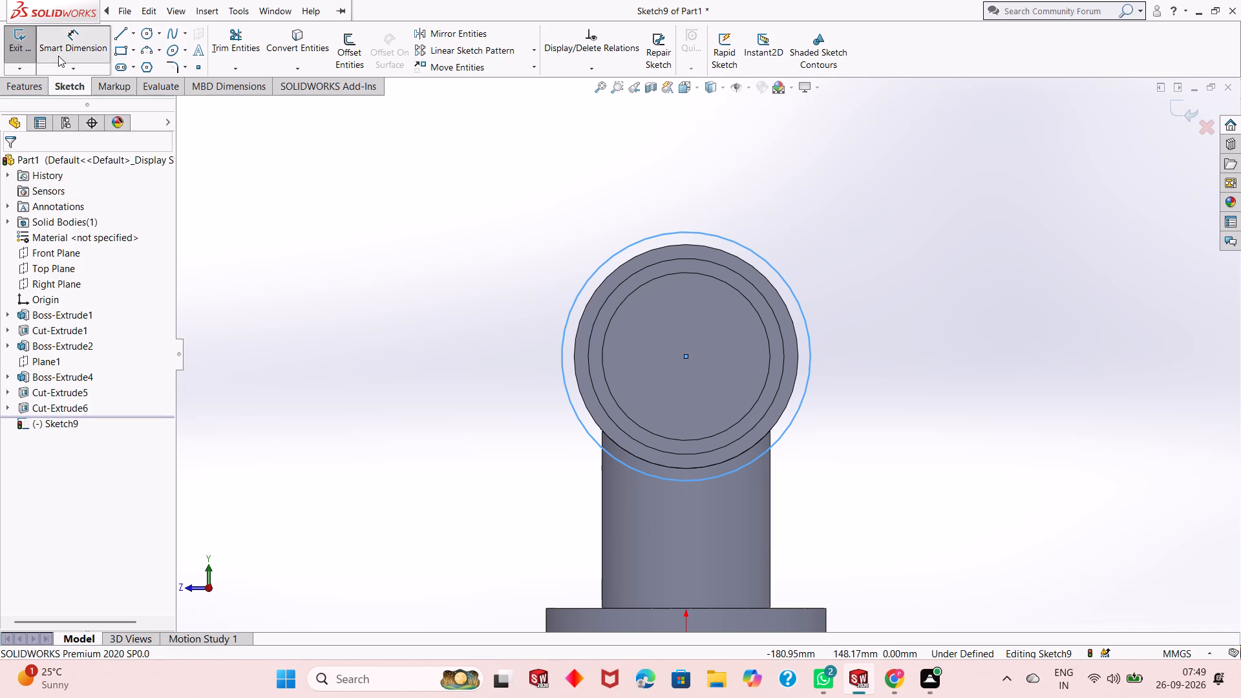
pyautogui.click(570, 408)
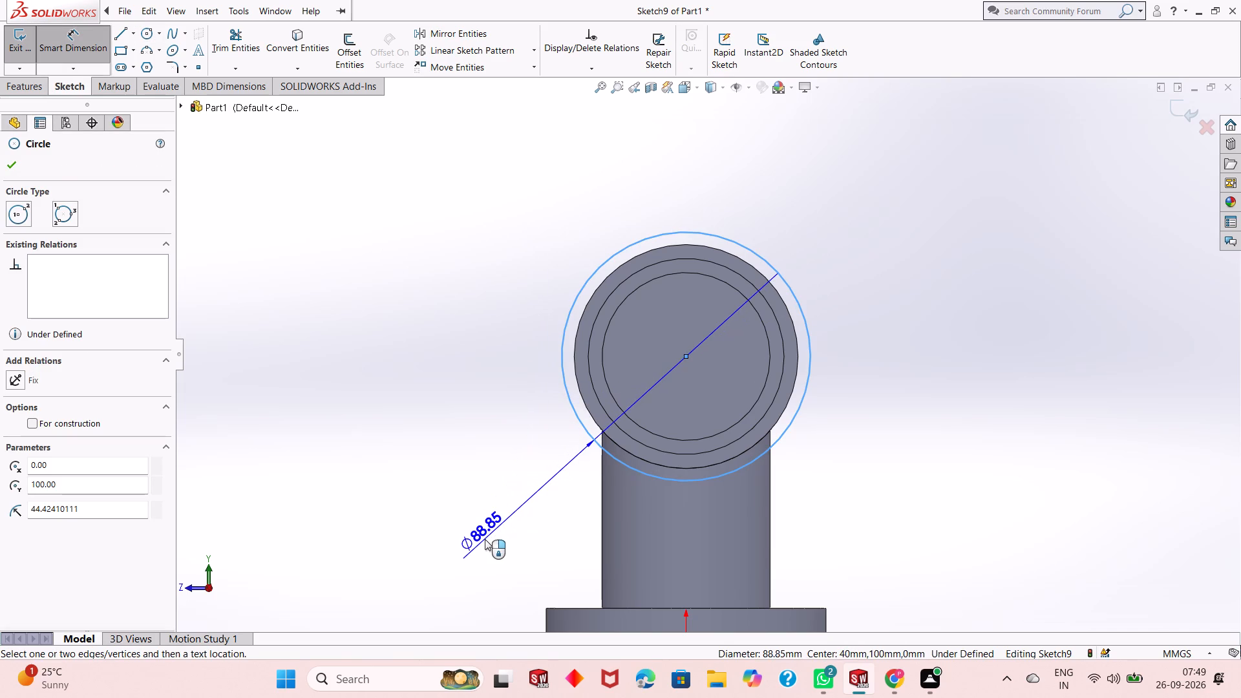
pyautogui.click(485, 539)
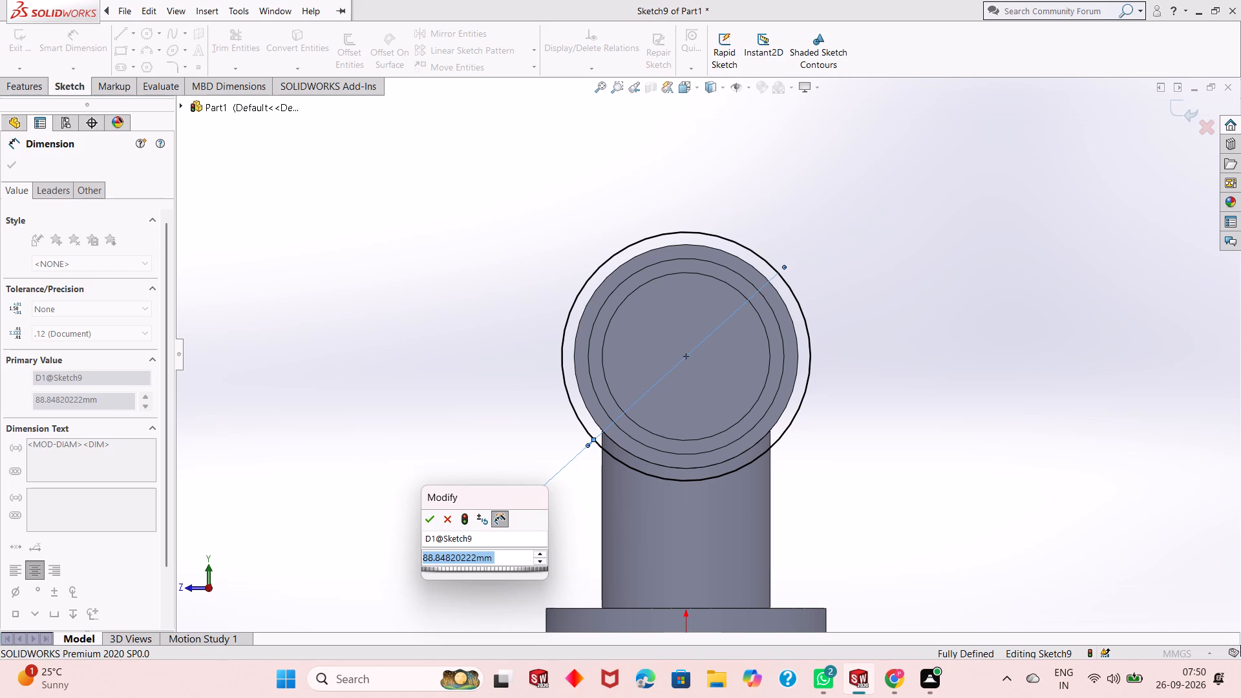
pyautogui.write('100')
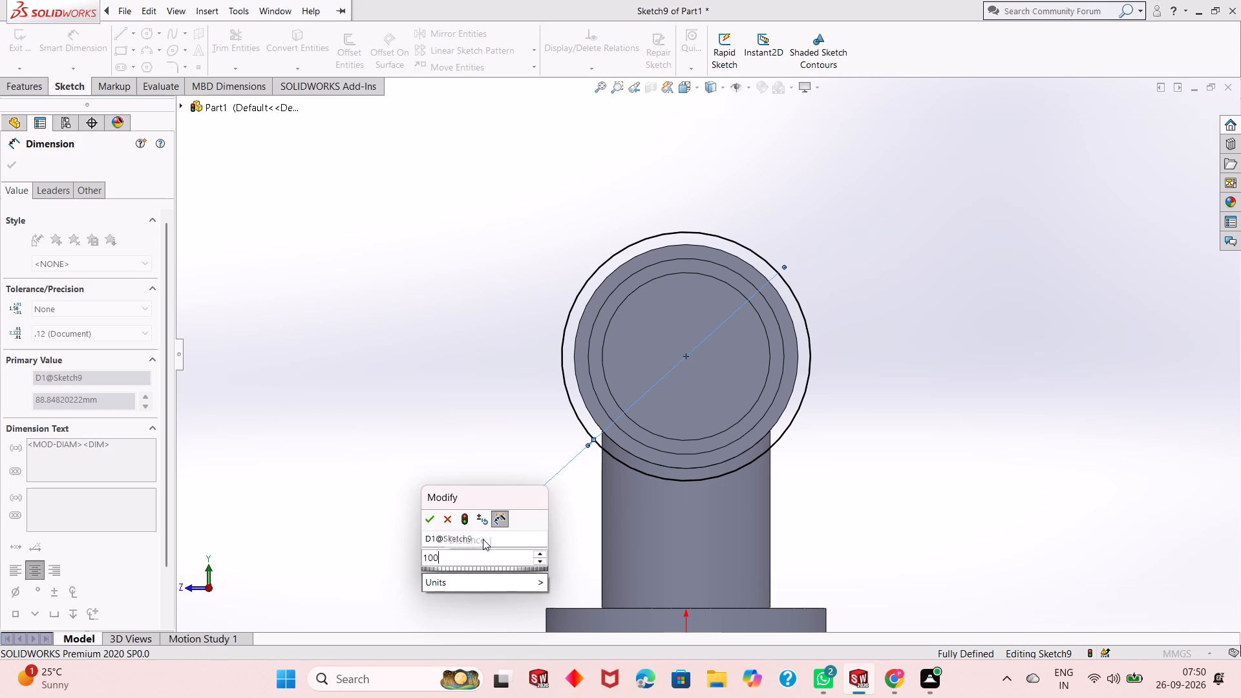
pyautogui.press('Return')
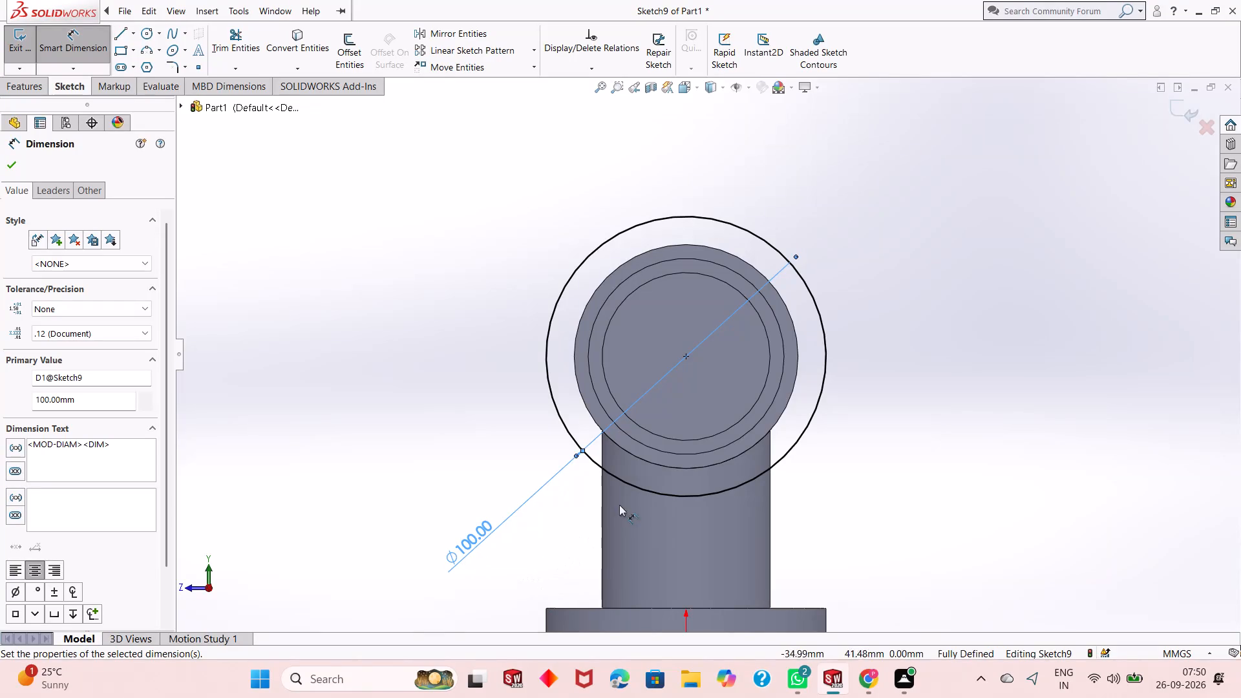
pyautogui.rightClick(359, 374)
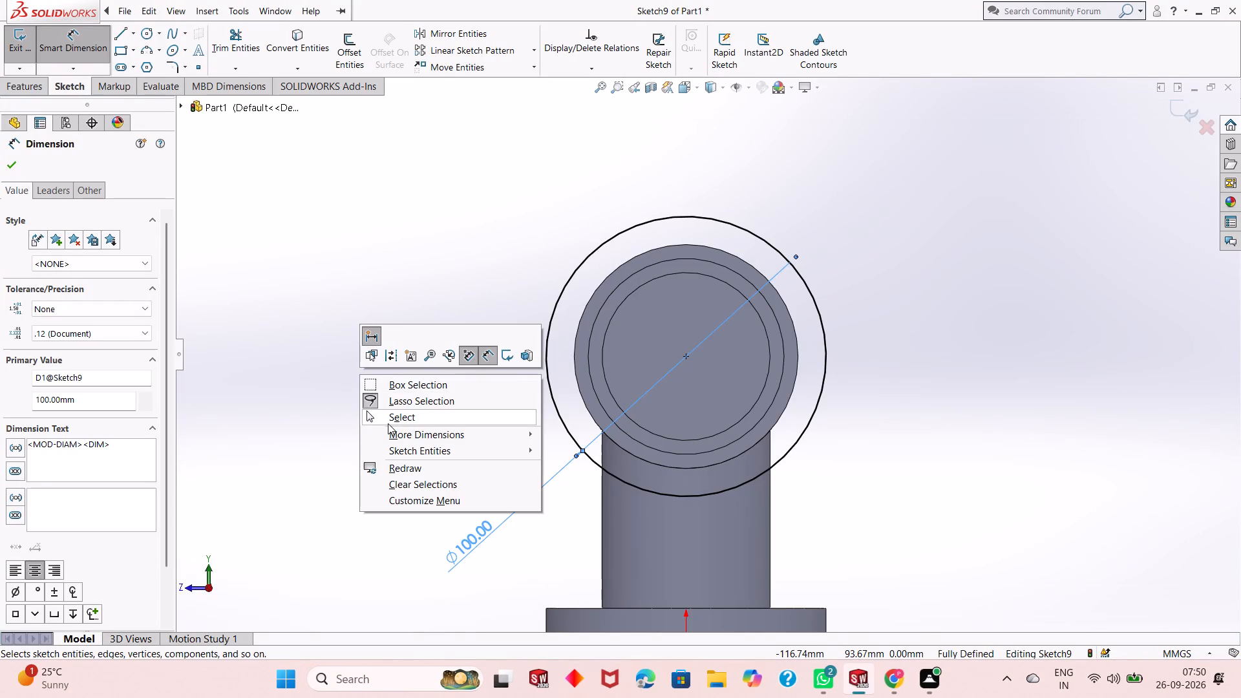
pyautogui.click(388, 423)
# Sketch a small circle about 15 mm in diameter centred on the top quadrant point of the 100 mm circle.
pyautogui.click(148, 39)
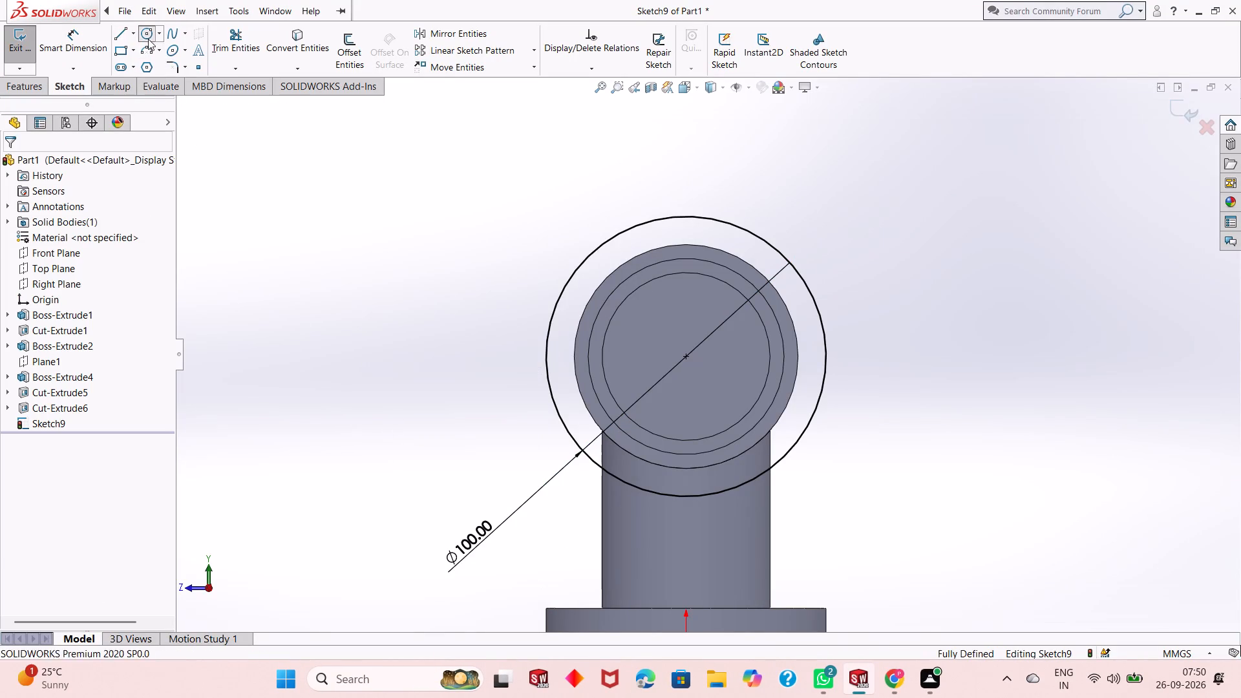
pyautogui.click(685, 217)
pyautogui.click(697, 199)
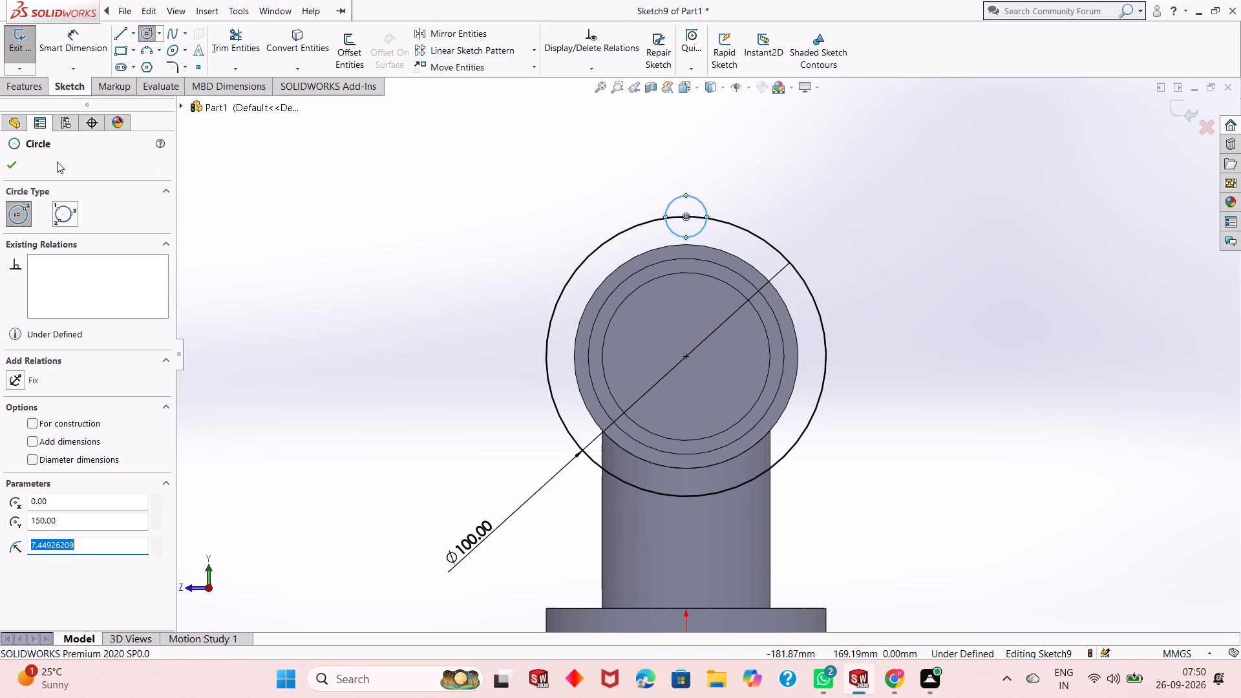
pyautogui.click(18, 171)
# Dimension the small top circle's diameter to 20 mm.
pyautogui.click(76, 36)
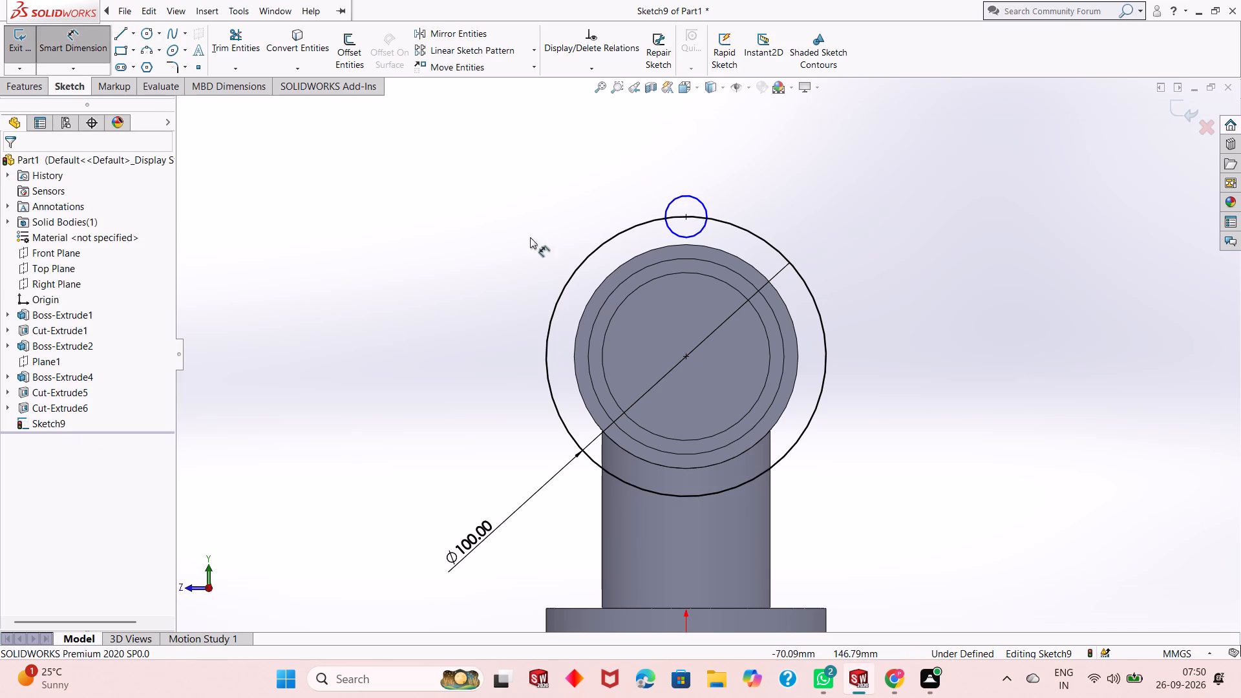
pyautogui.click(681, 231)
pyautogui.click(672, 234)
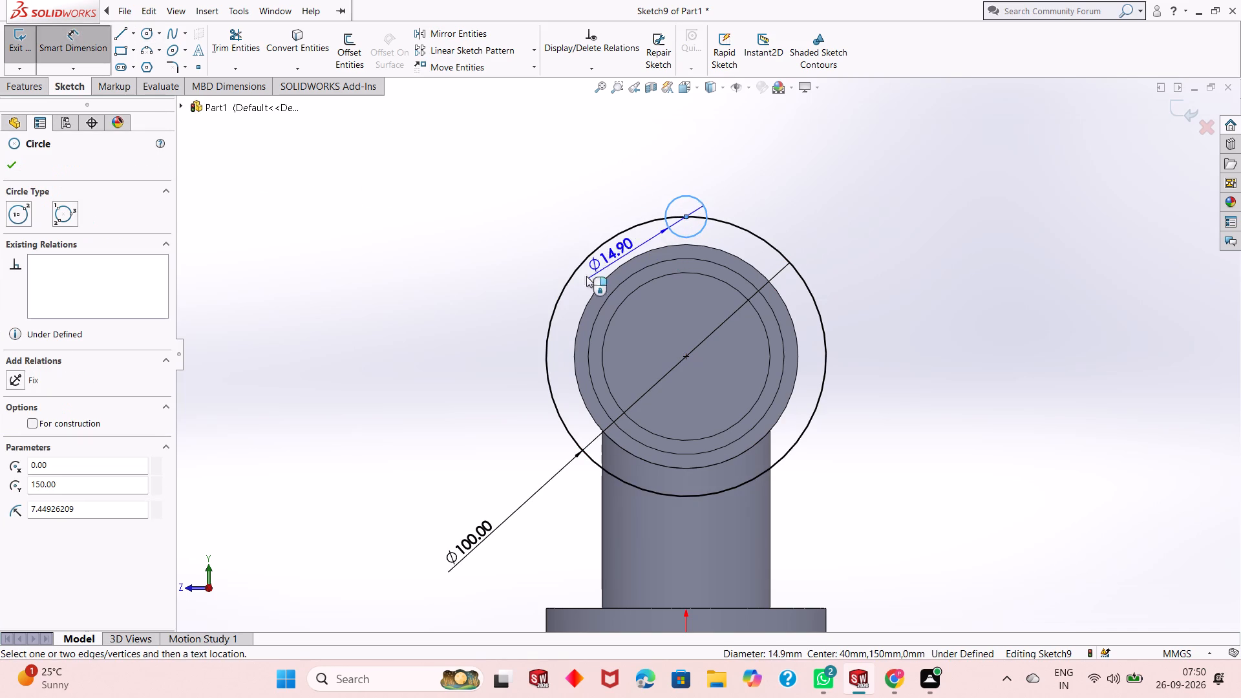
pyautogui.click(468, 348)
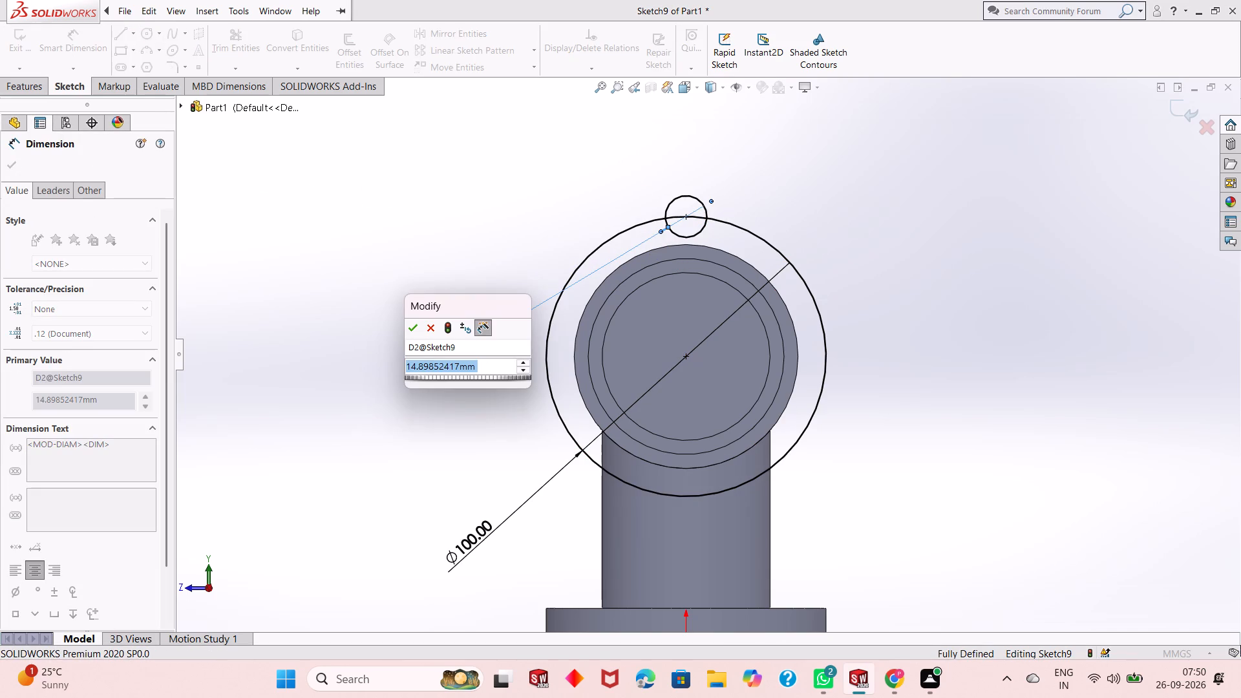
pyautogui.write('20')
pyautogui.press('Return')
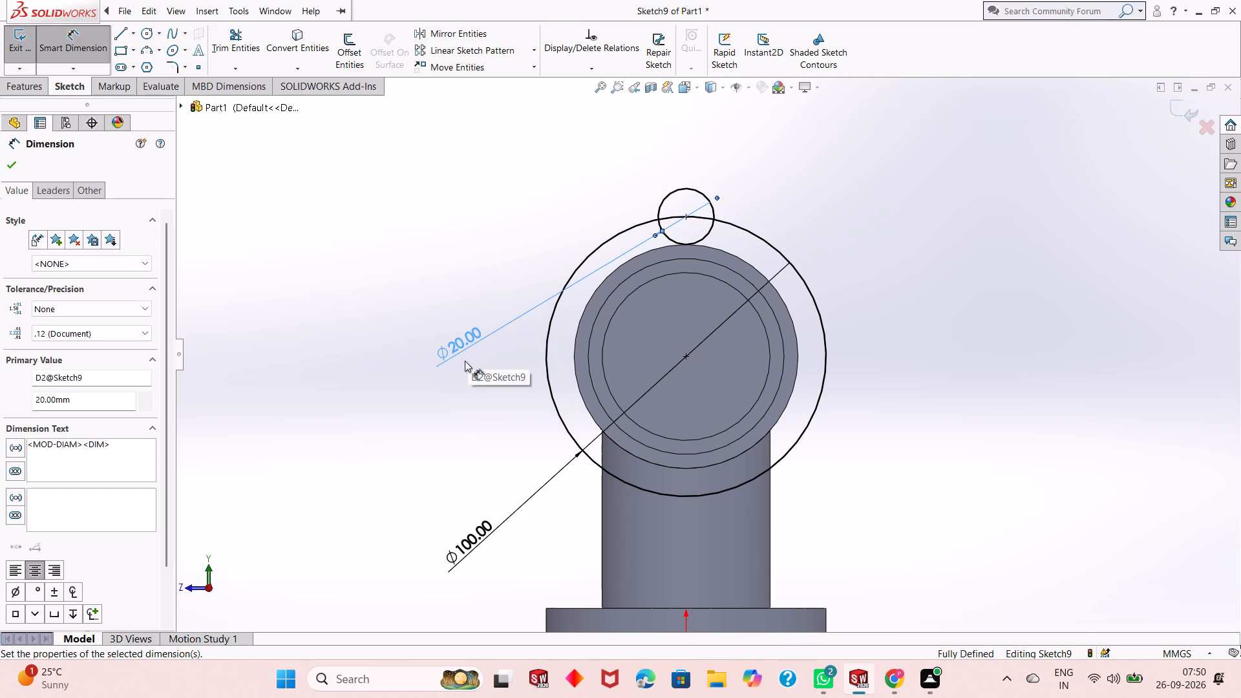
pyautogui.rightClick(383, 272)
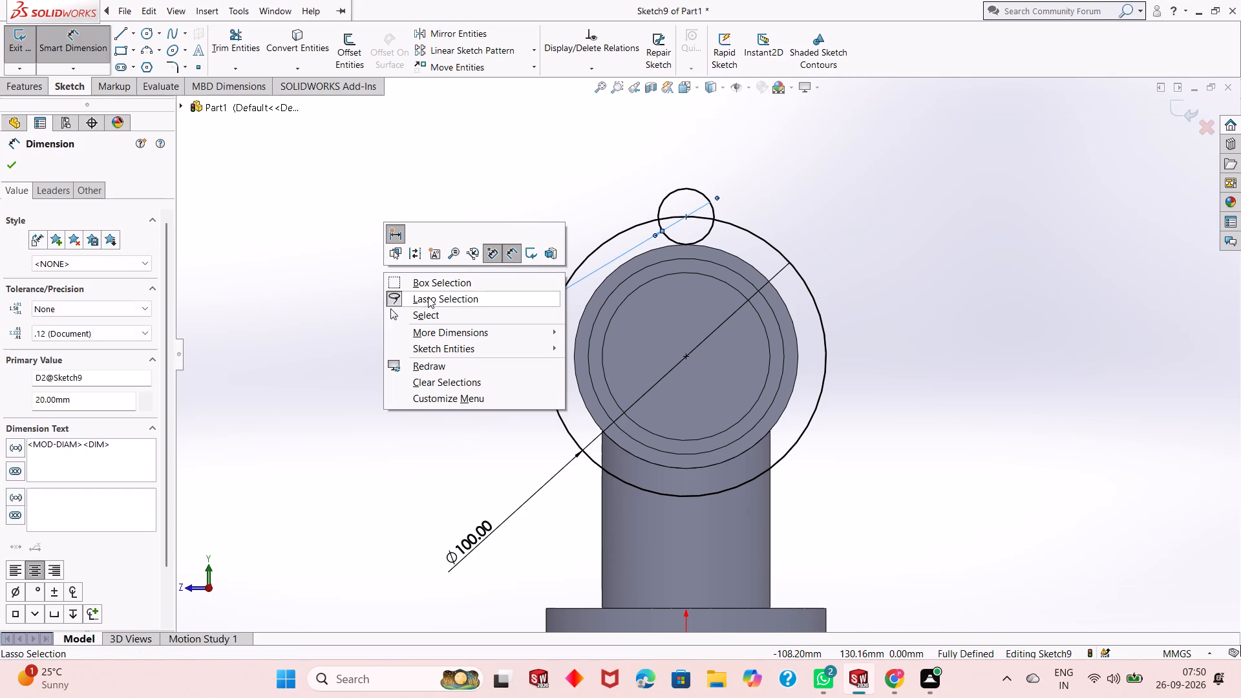
pyautogui.click(433, 314)
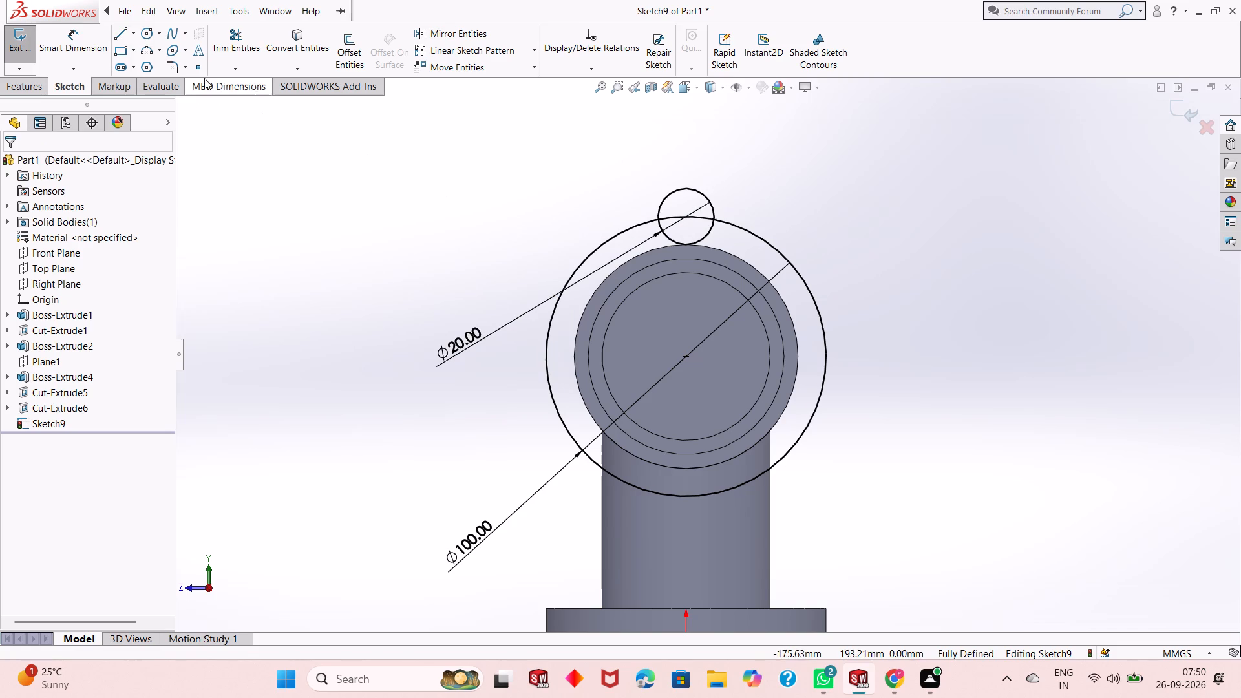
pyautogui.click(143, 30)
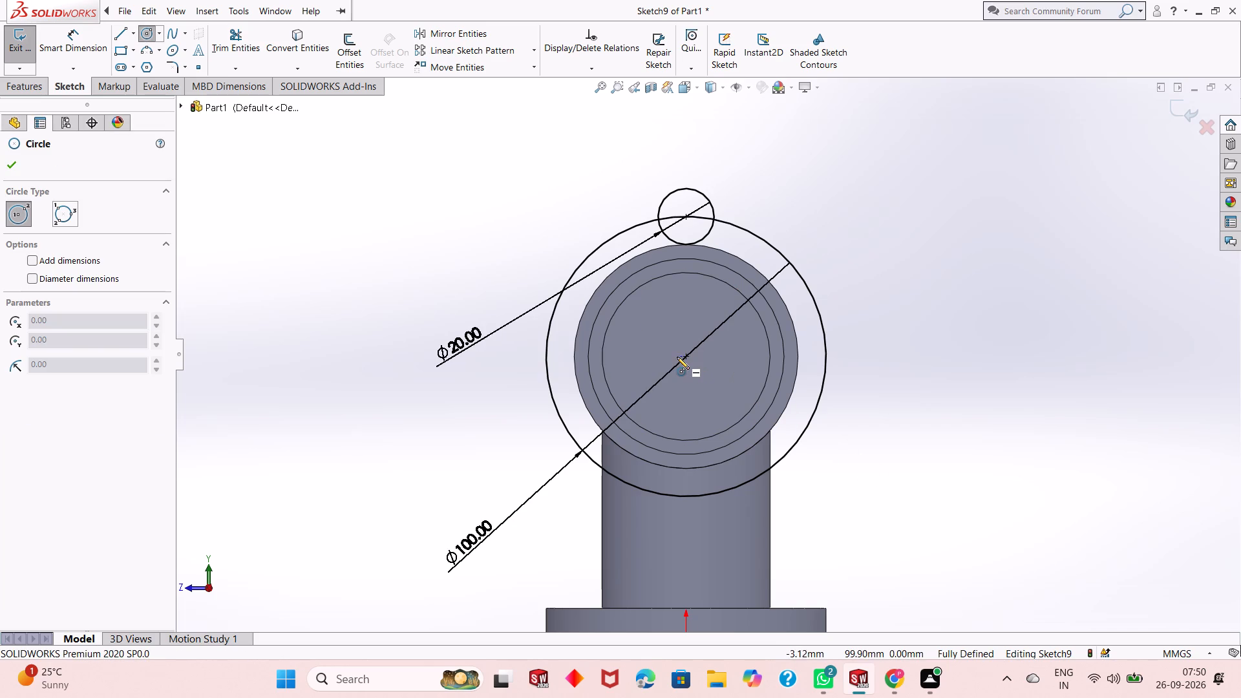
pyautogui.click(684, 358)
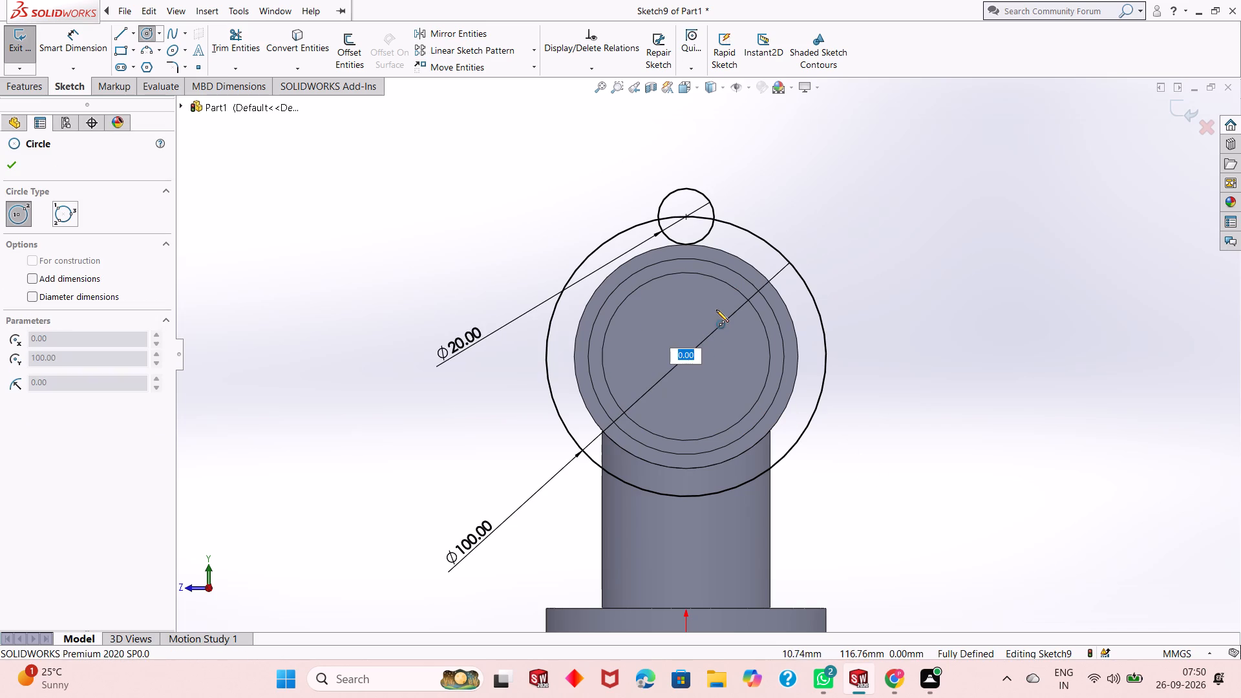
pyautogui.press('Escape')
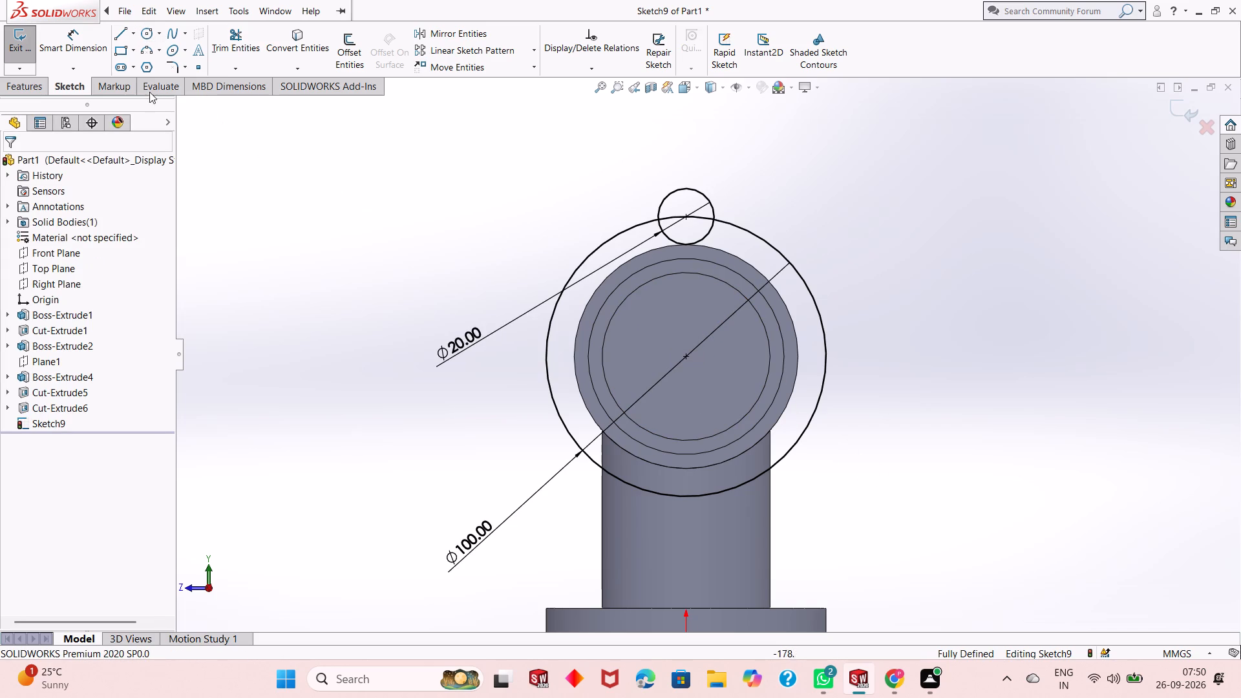
# Sketch a circle about 54 mm in diameter, concentric with the 100 mm circle and inside the cylinder's bore.
pyautogui.click(147, 32)
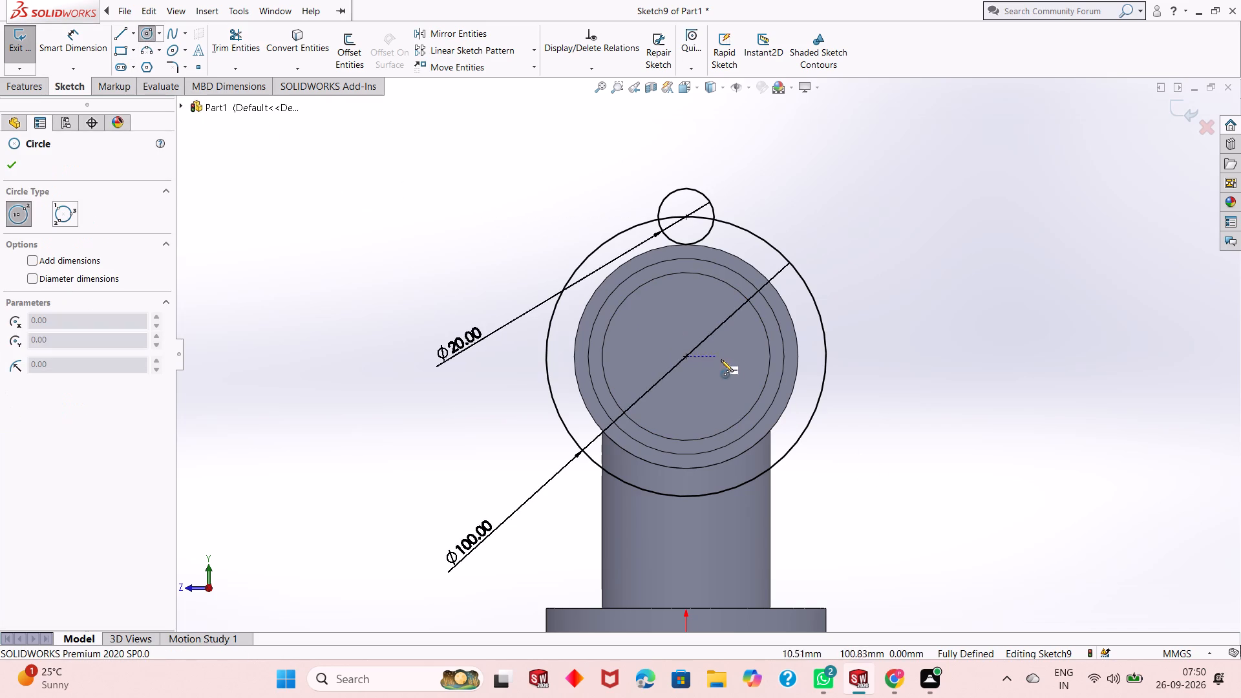
pyautogui.click(688, 359)
pyautogui.click(741, 304)
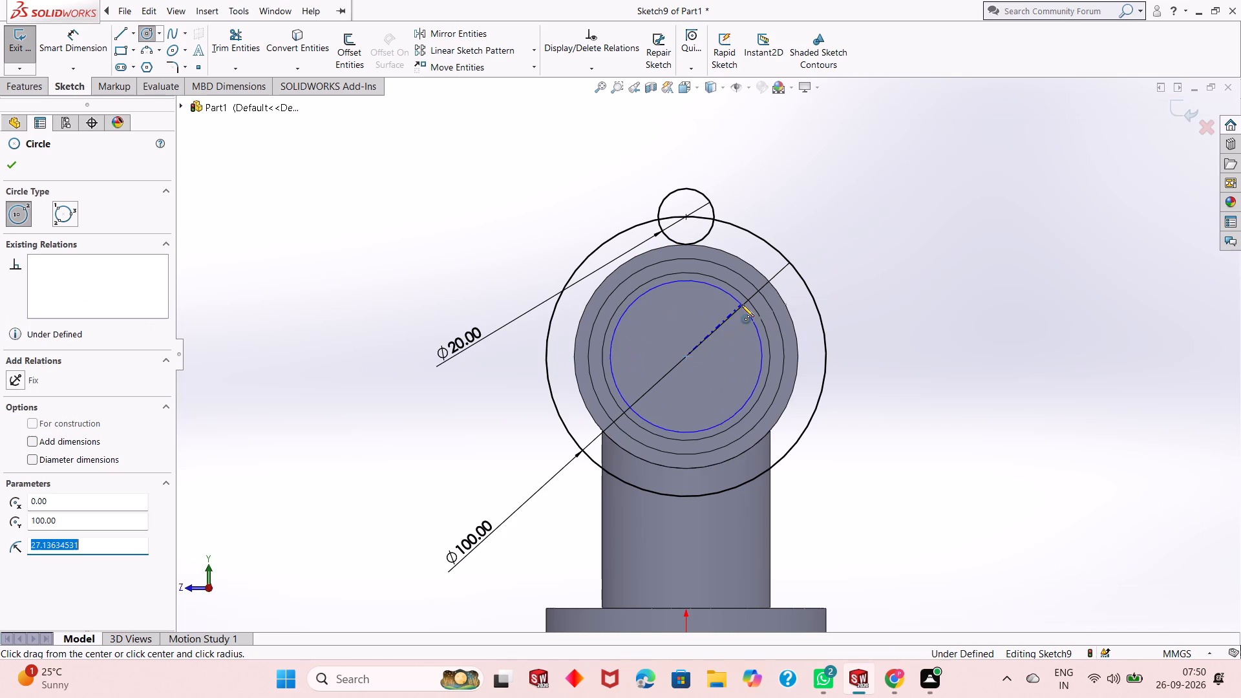
pyautogui.click(5, 159)
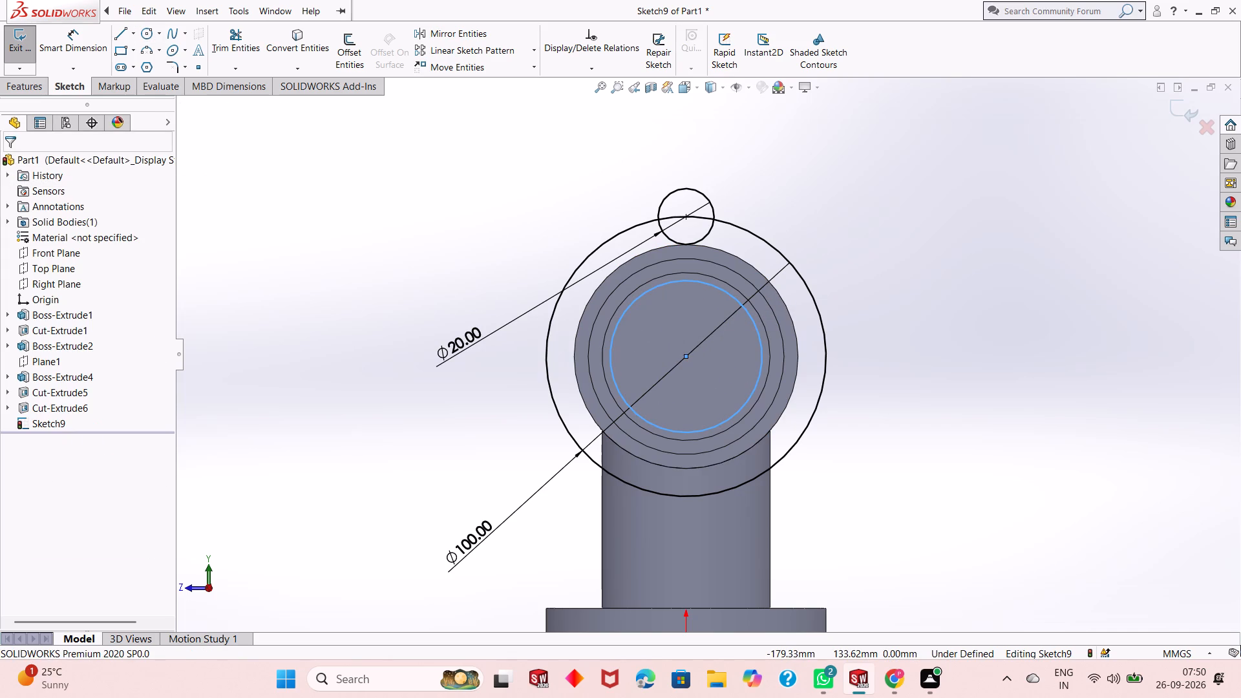
# Dimension the inner concentric circle's diameter to 80 mm.
pyautogui.click(70, 57)
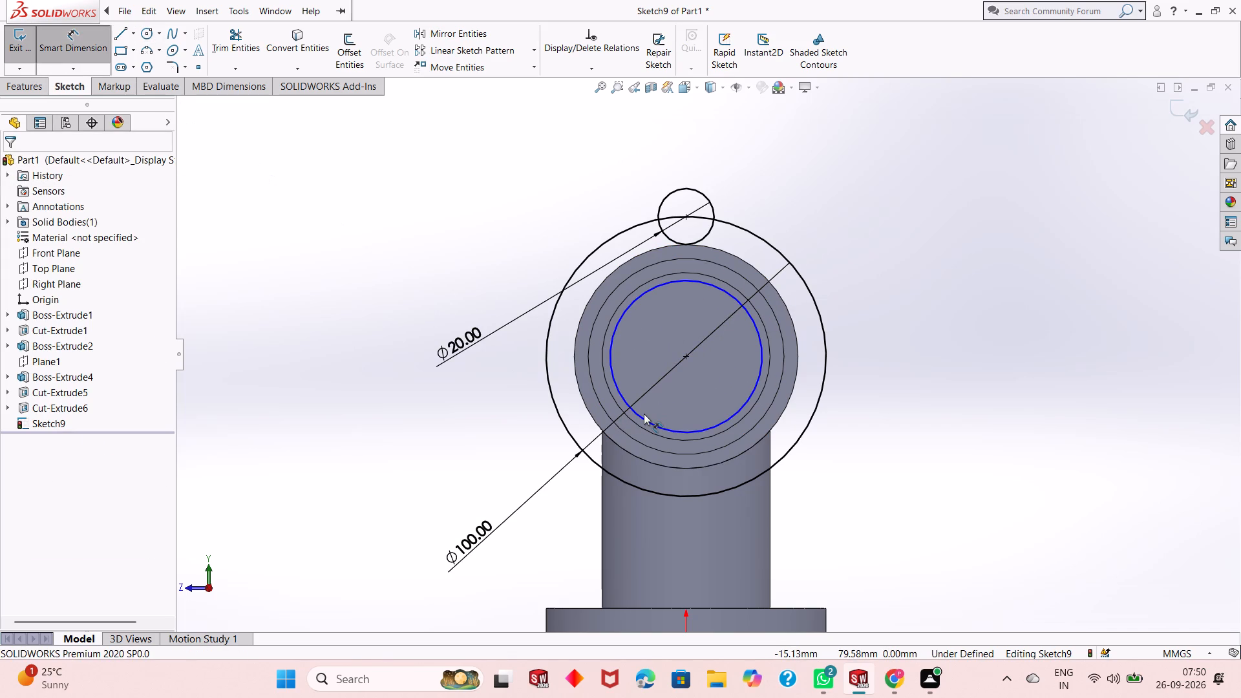
pyautogui.click(649, 421)
pyautogui.click(443, 535)
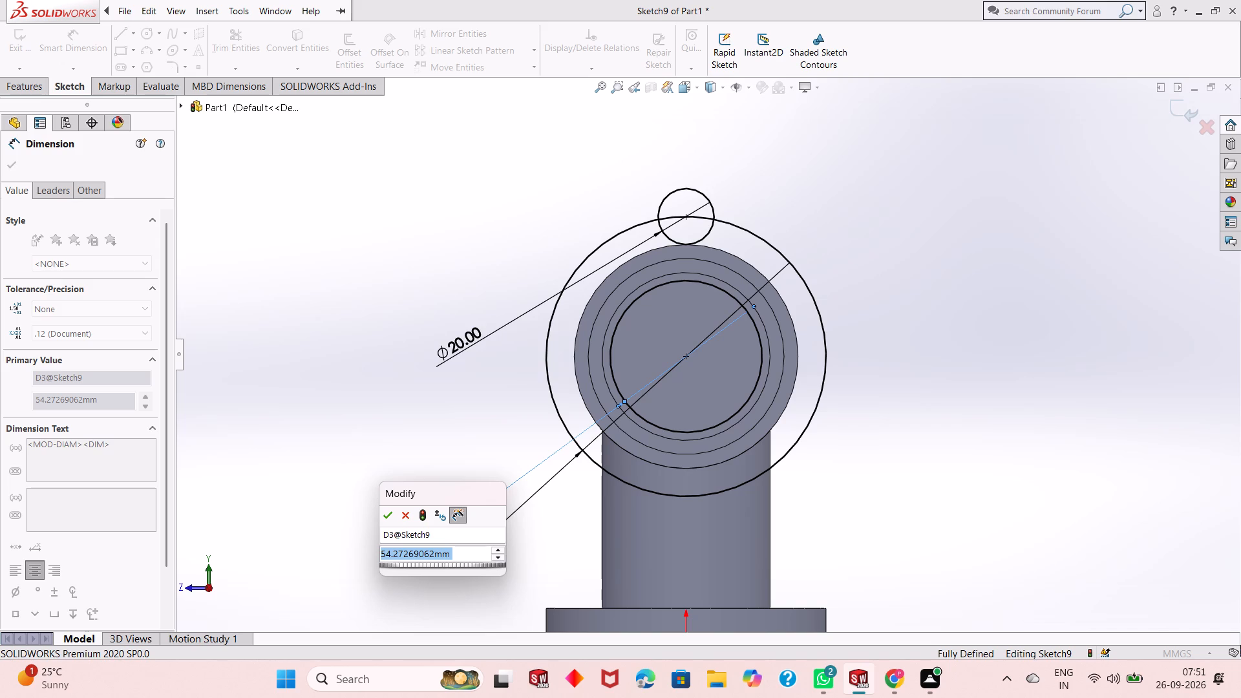
pyautogui.write('80')
pyautogui.press('Return')
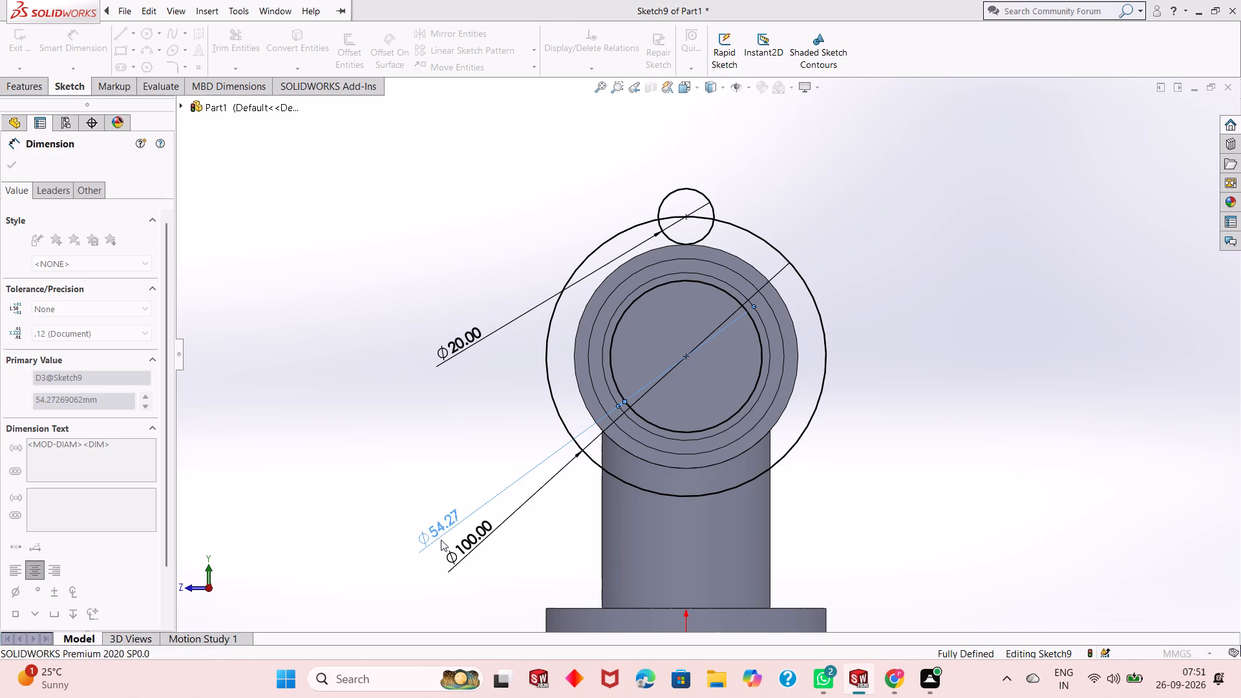
pyautogui.rightClick(361, 362)
pyautogui.click(376, 397)
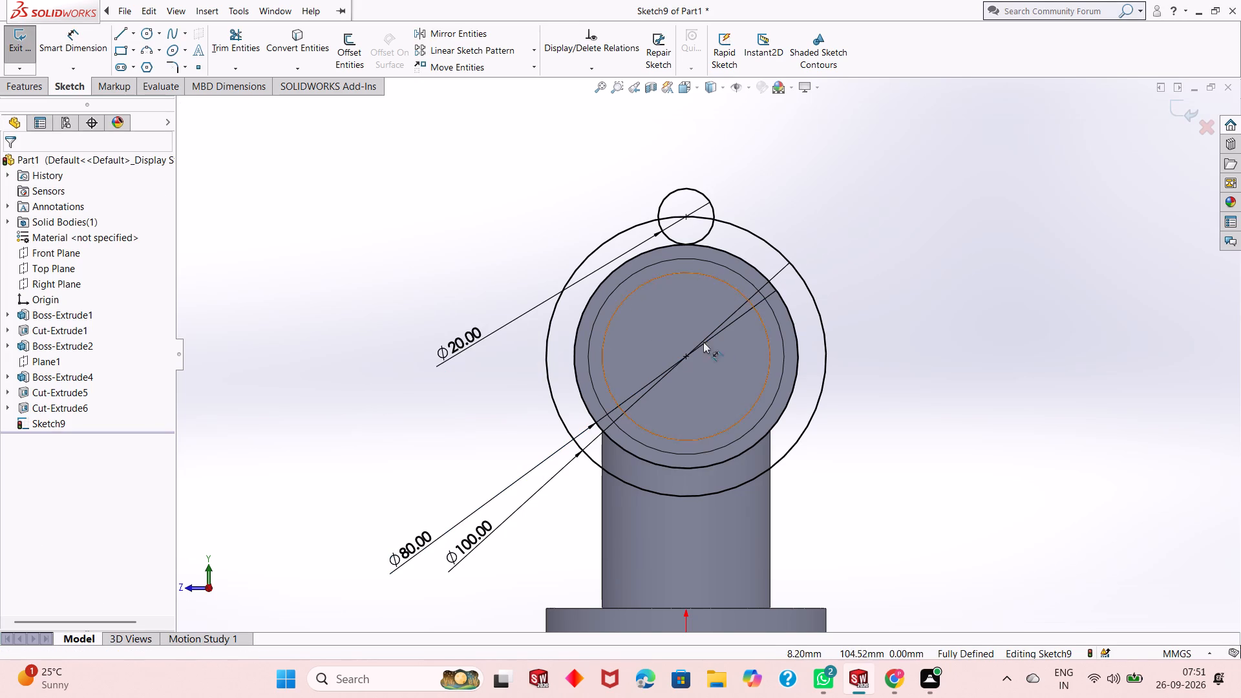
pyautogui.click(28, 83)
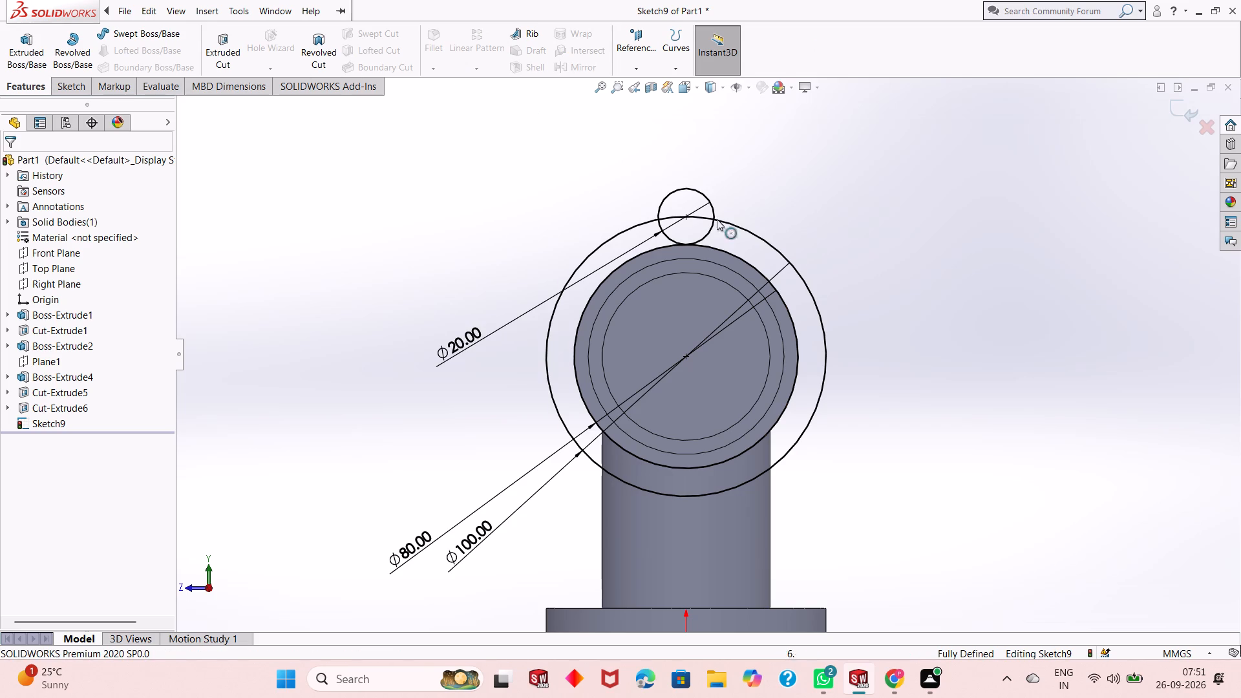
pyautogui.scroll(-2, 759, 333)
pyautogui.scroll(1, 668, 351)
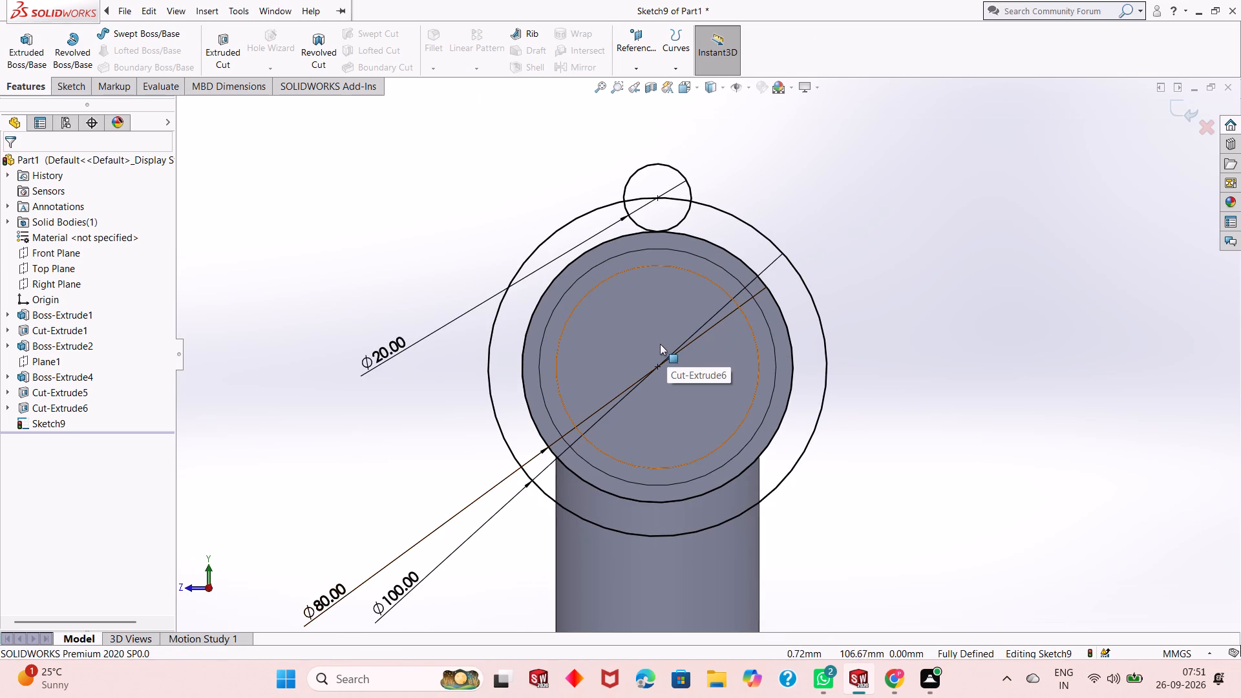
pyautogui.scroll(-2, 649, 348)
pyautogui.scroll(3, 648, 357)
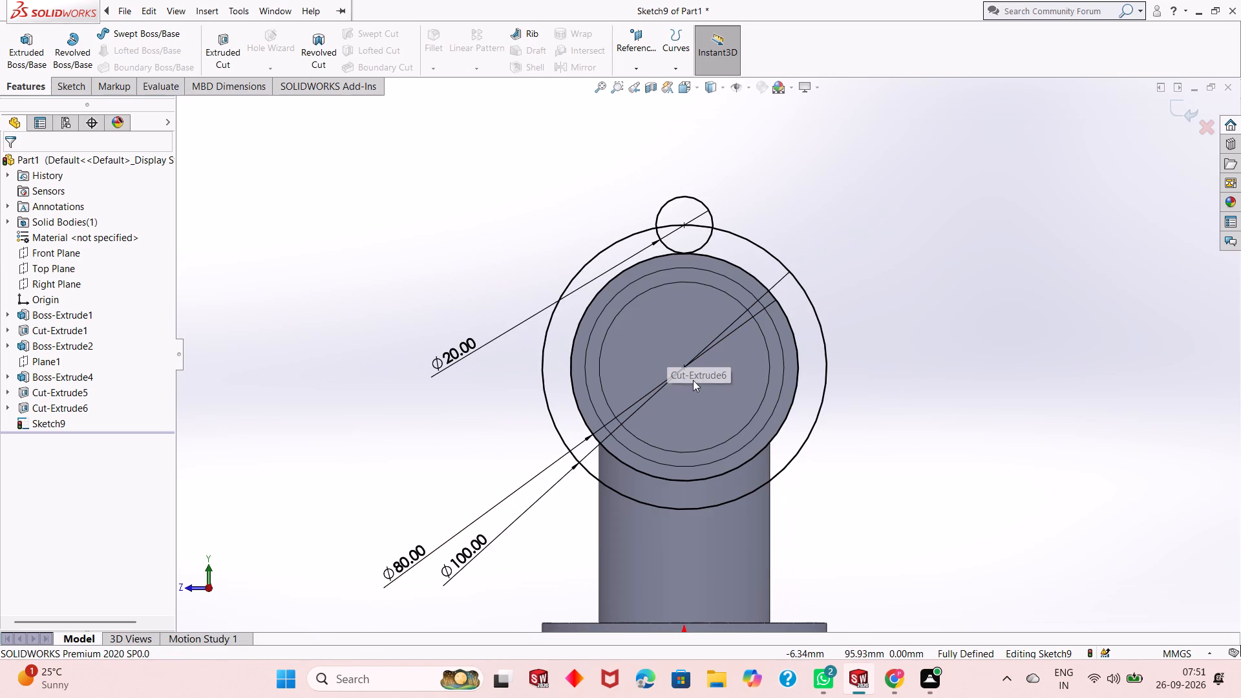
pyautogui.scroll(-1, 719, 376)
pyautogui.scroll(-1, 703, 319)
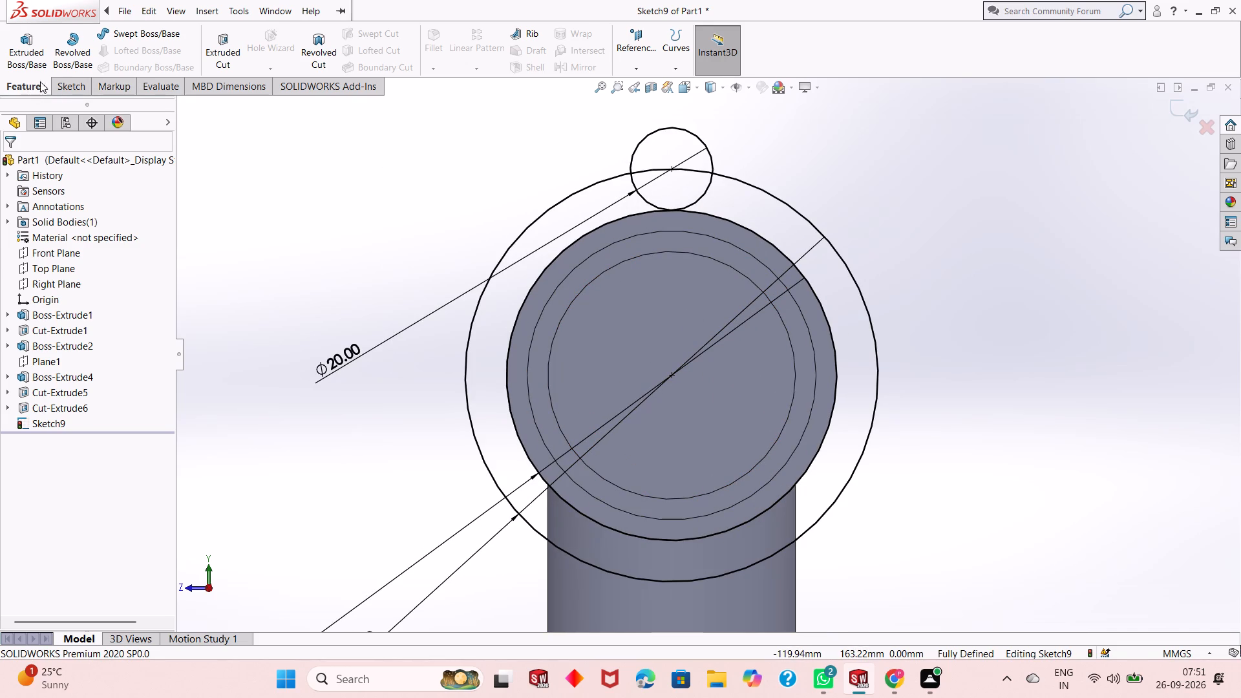
# Sketch two vertical lines about 11 mm long from the small circle's side quadrant points down to the 80 mm circle.
pyautogui.click(63, 78)
pyautogui.click(118, 32)
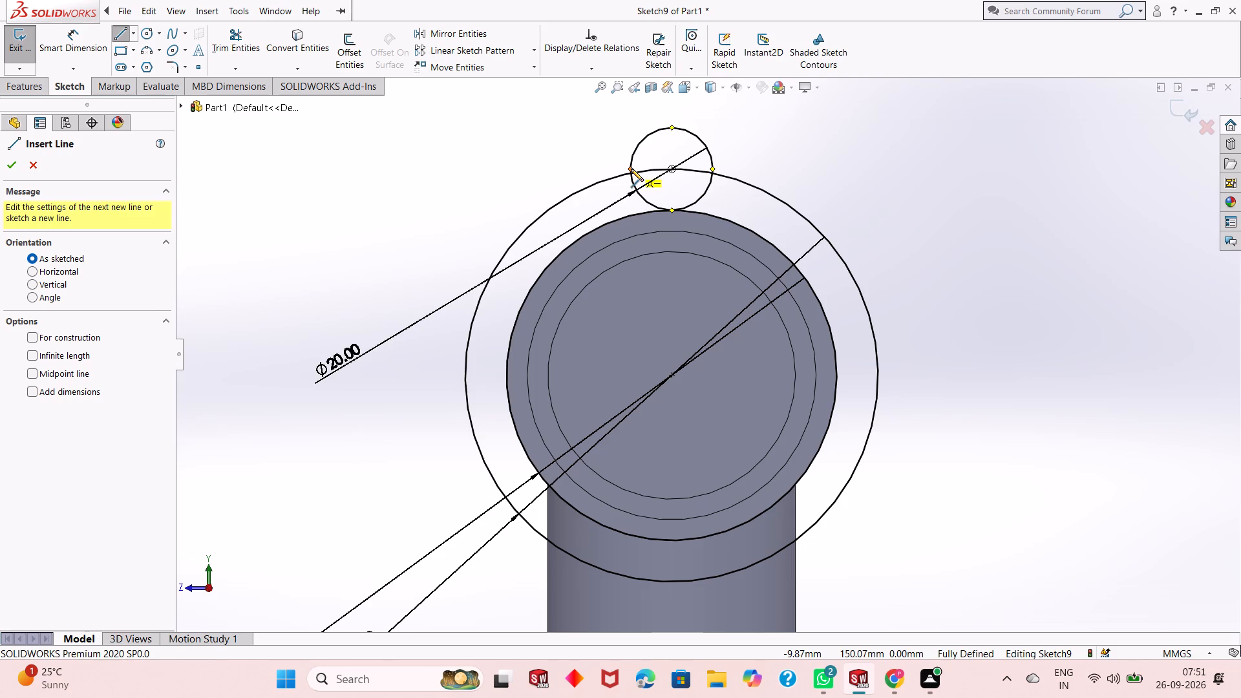
pyautogui.scroll(-3, 631, 169)
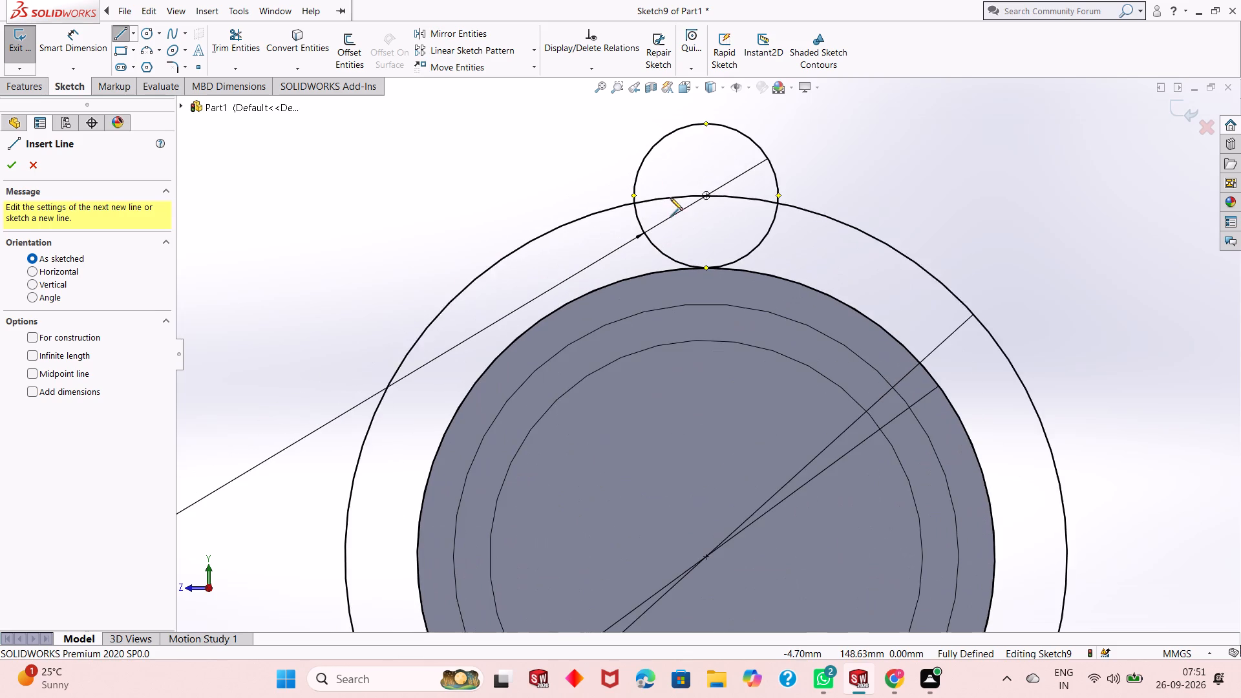
pyautogui.click(633, 196)
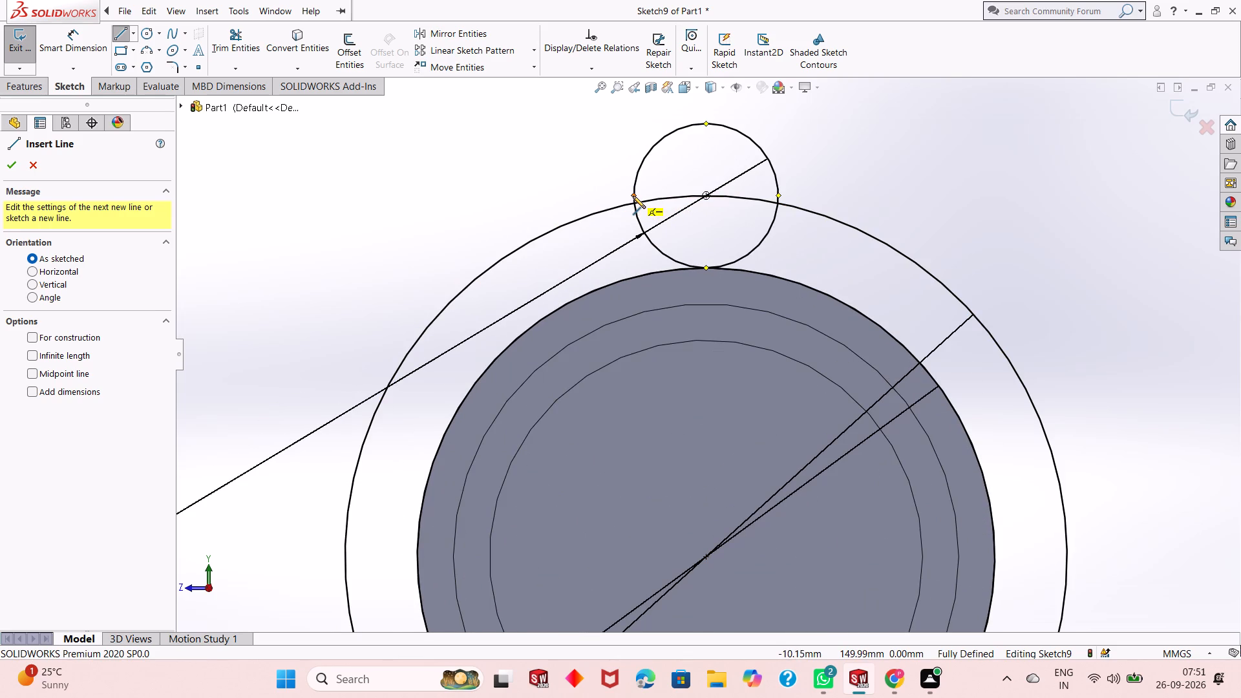
pyautogui.click(633, 279)
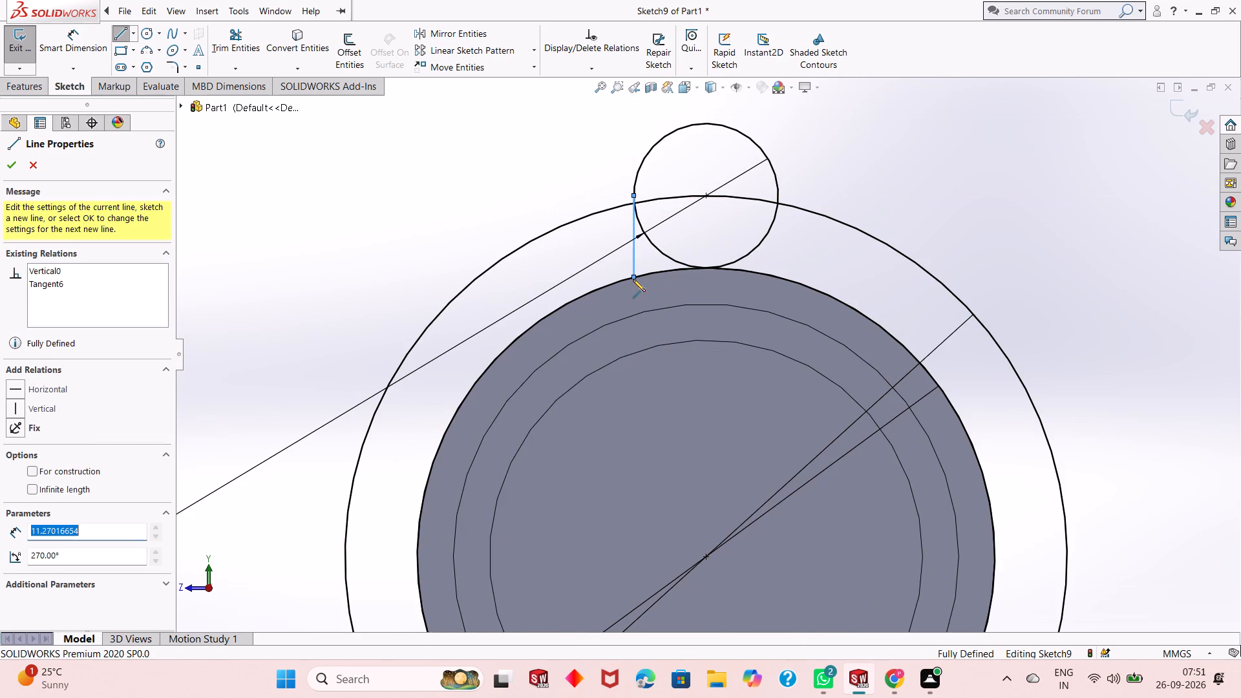
pyautogui.press('Escape')
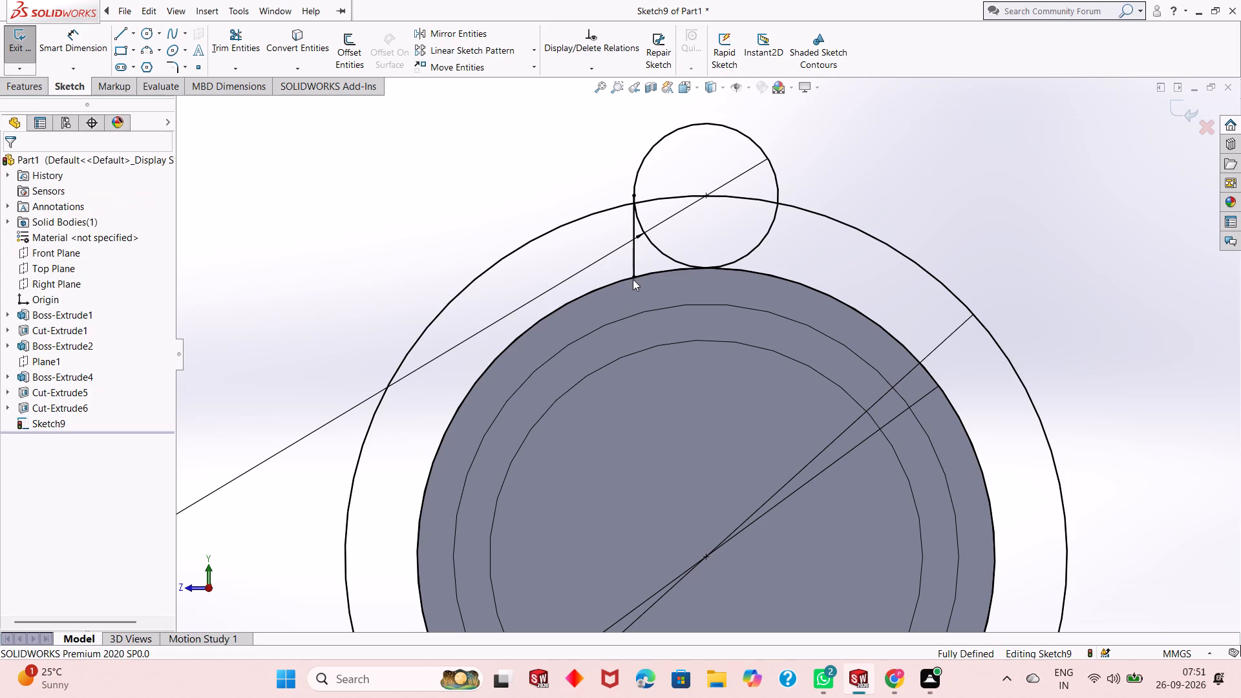
pyautogui.click(117, 36)
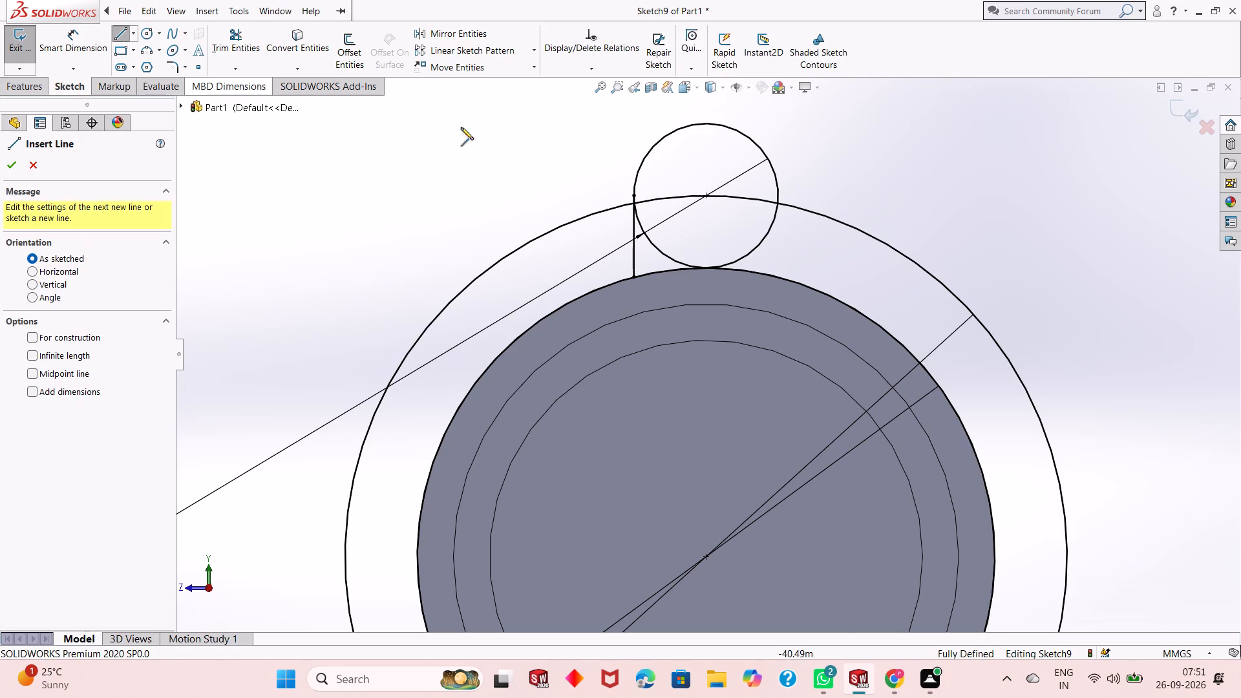
pyautogui.click(782, 196)
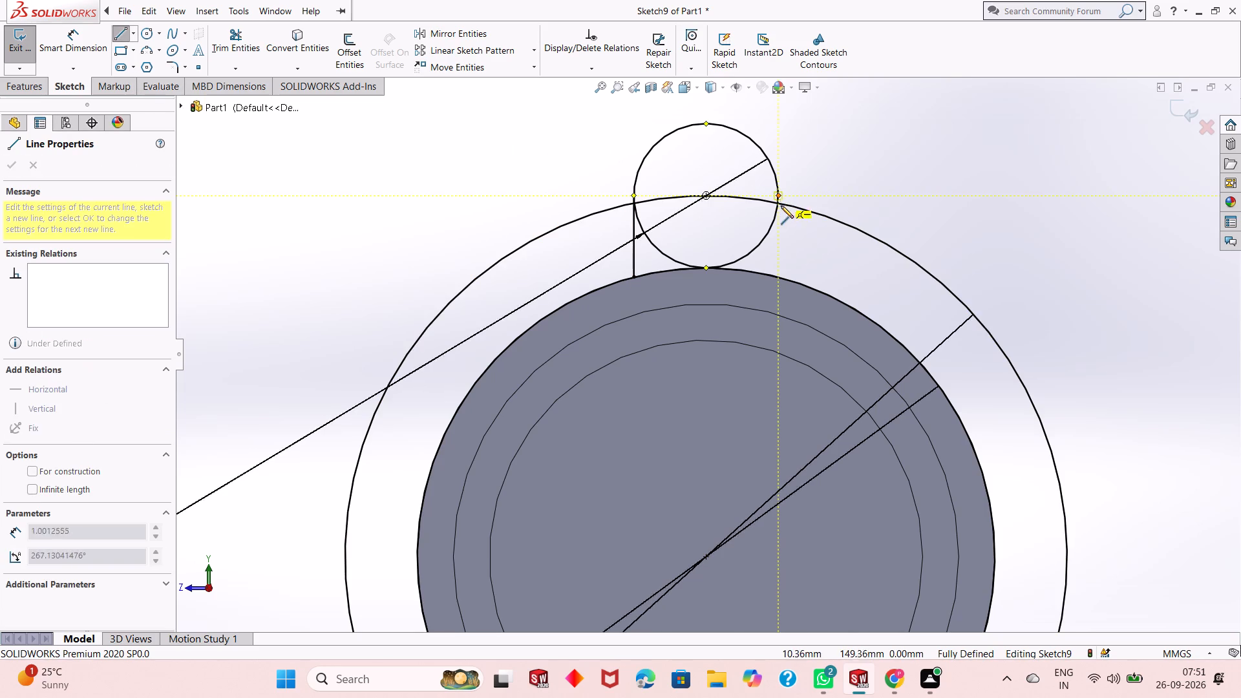
pyautogui.click(776, 277)
pyautogui.press('Escape')
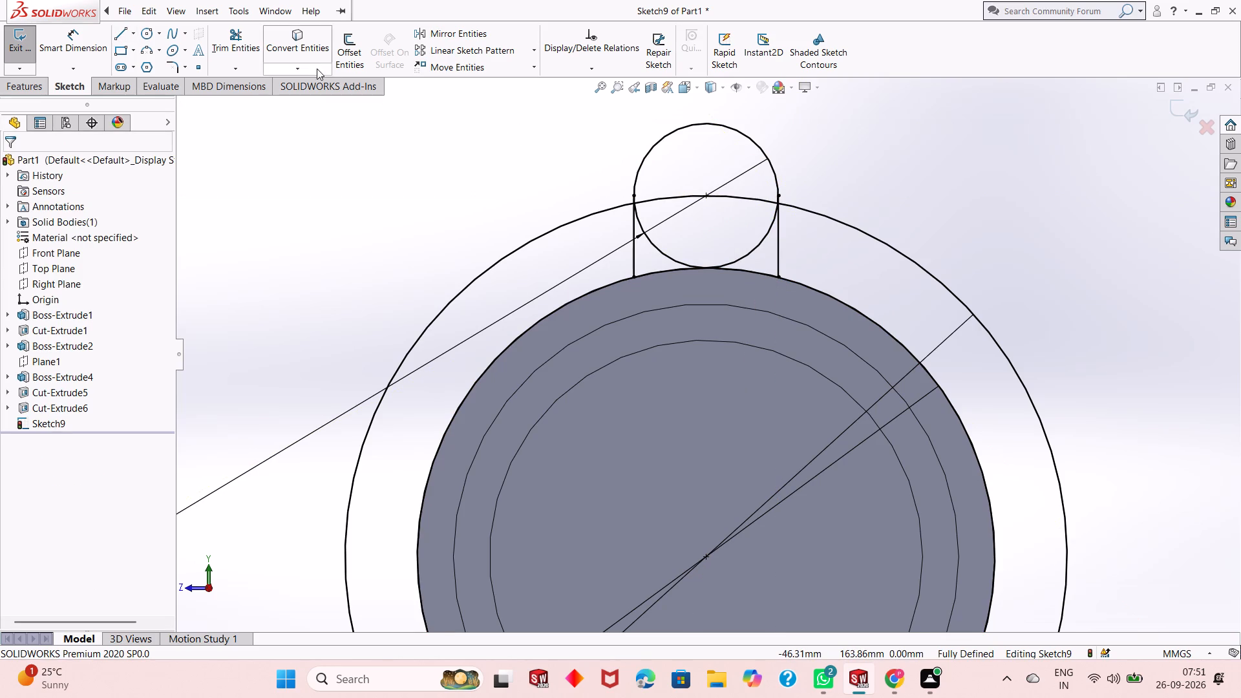
# Trim away the small circle's lower arc segments between the two vertical lines to leave a round-topped lobe.
pyautogui.click(231, 47)
pyautogui.click(664, 255)
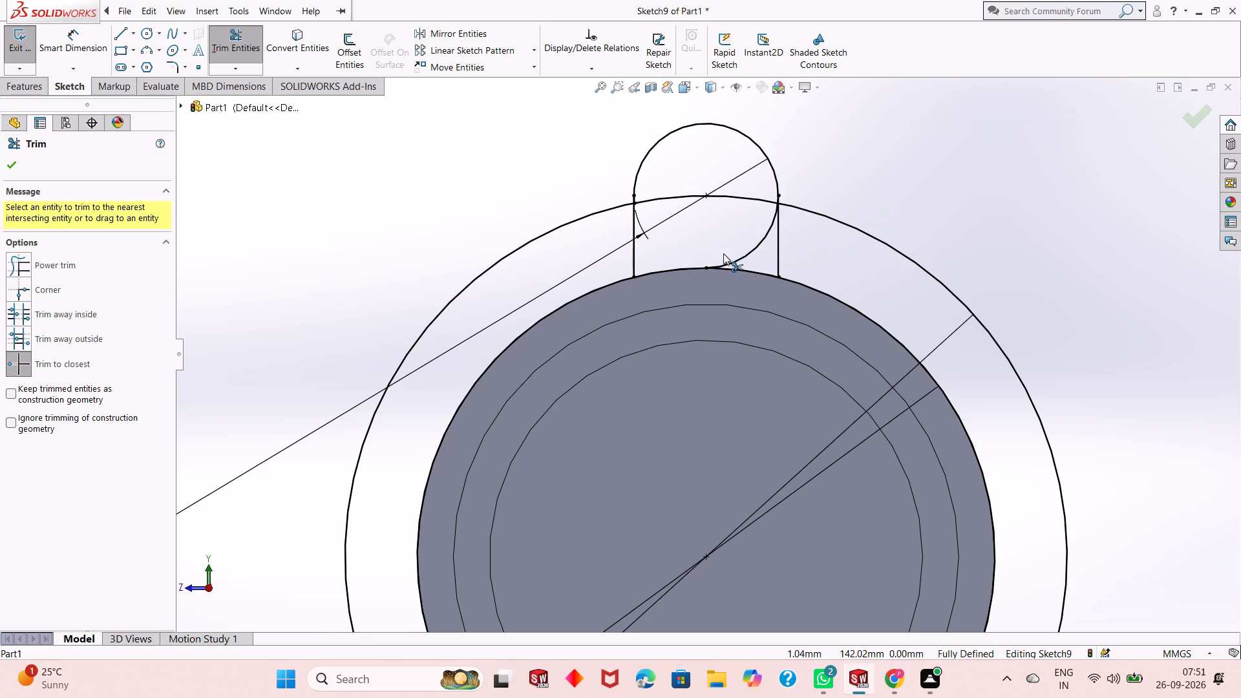
pyautogui.click(748, 256)
pyautogui.rightClick(461, 179)
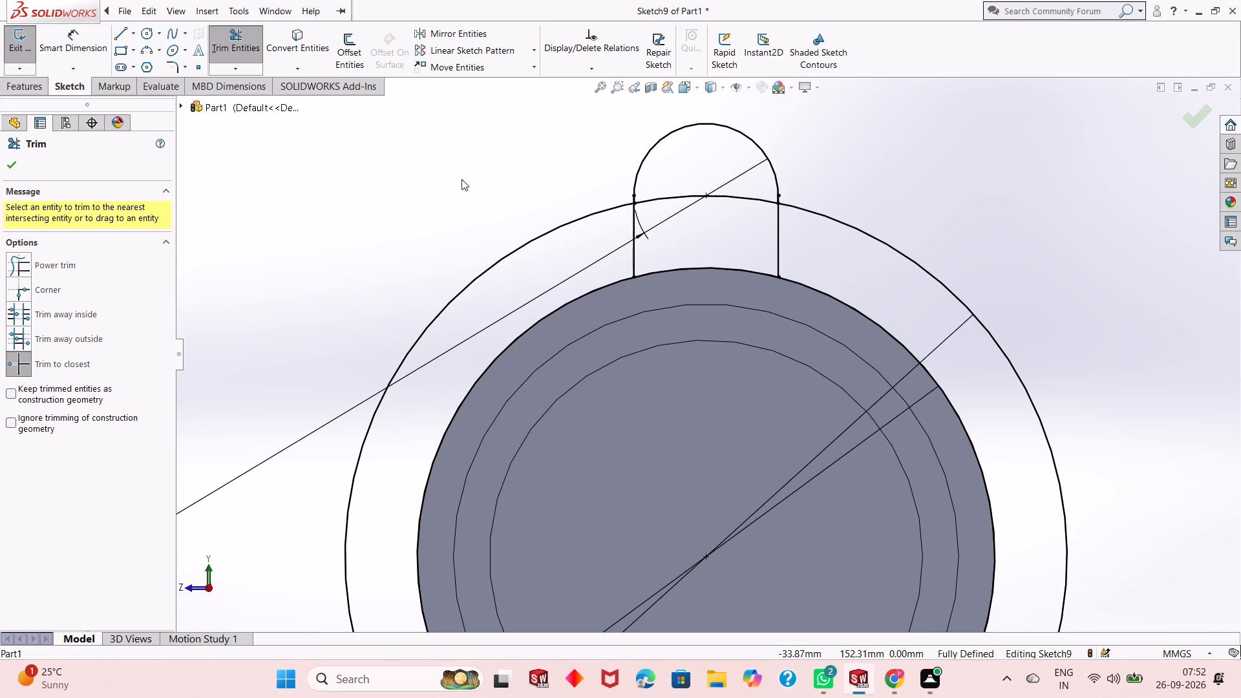
pyautogui.click(518, 220)
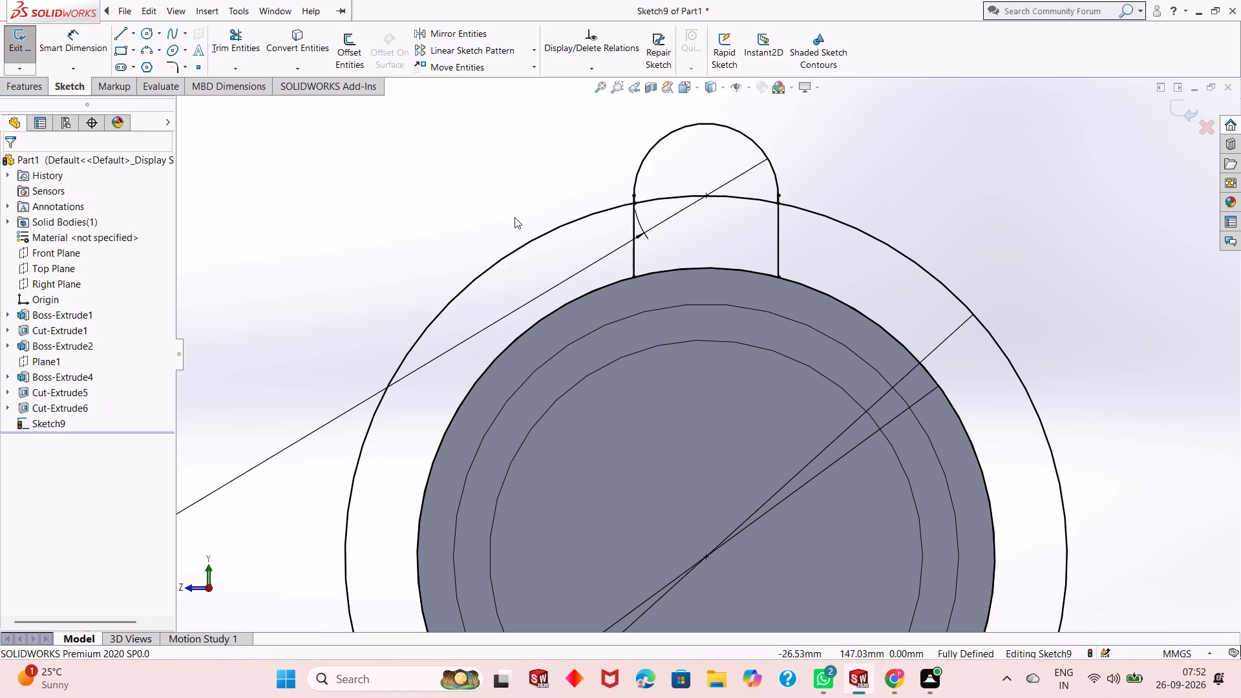
# Circular-pattern the lobe's two lines and arc about the 80 mm circle's centre, with 3 equally spaced instances over 360 degrees.
pyautogui.scroll(-1, 684, 277)
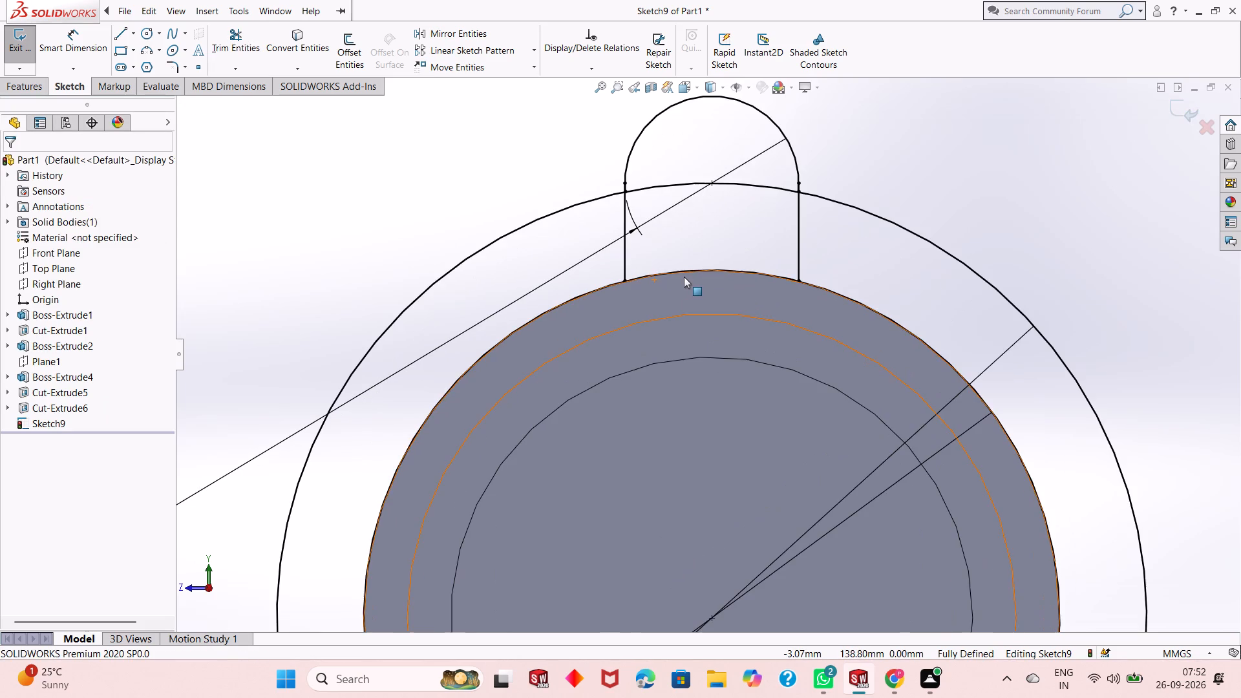
pyautogui.scroll(1, 681, 275)
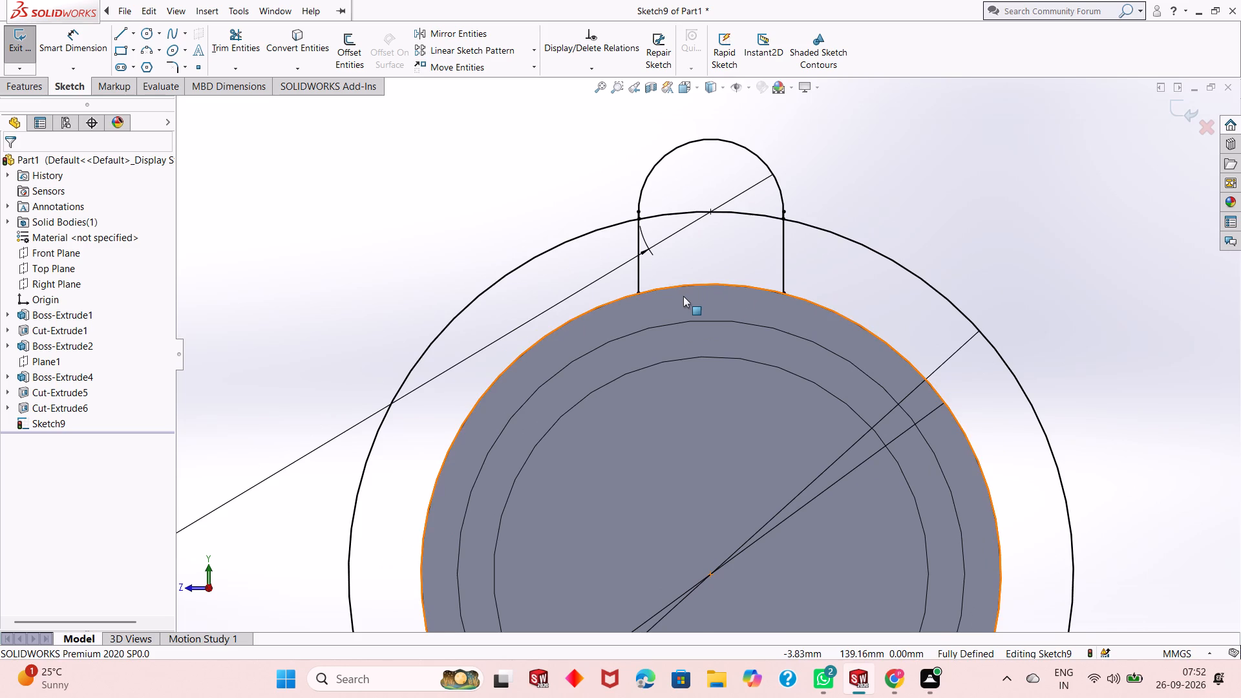
pyautogui.click(635, 272)
pyautogui.keyDown('ctrl'); pyautogui.click(782, 264); pyautogui.keyUp('ctrl')
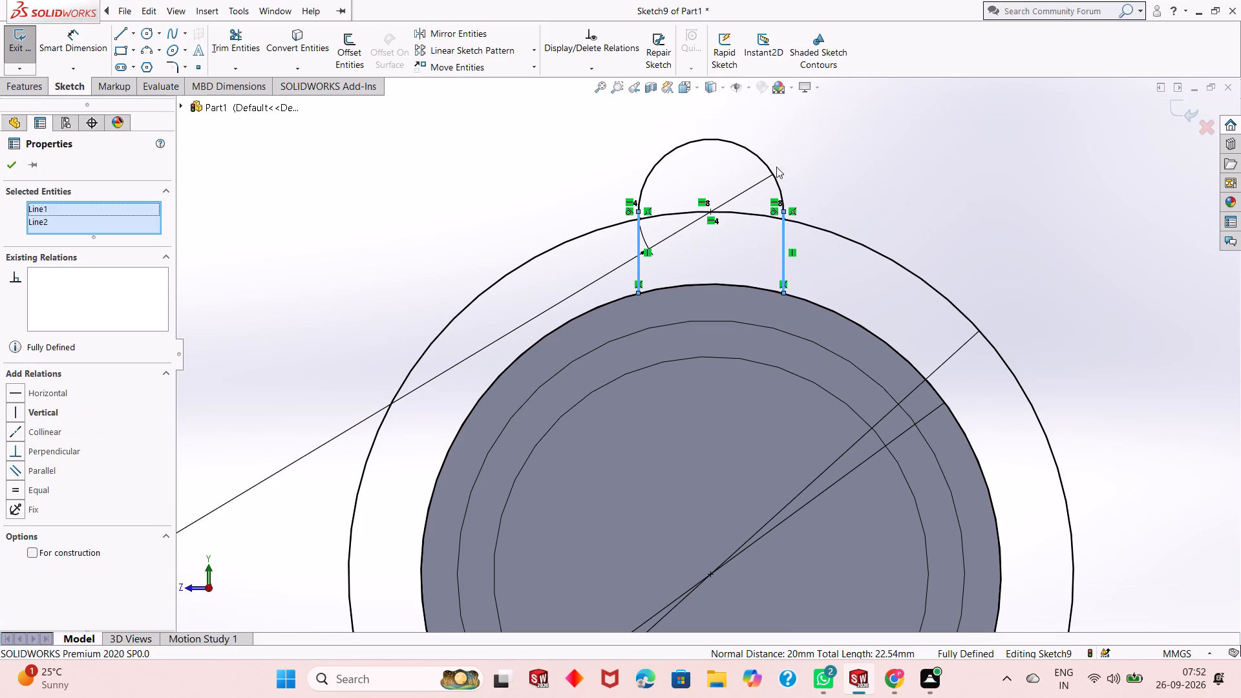
pyautogui.keyDown('ctrl'); pyautogui.click(767, 167); pyautogui.keyUp('ctrl')
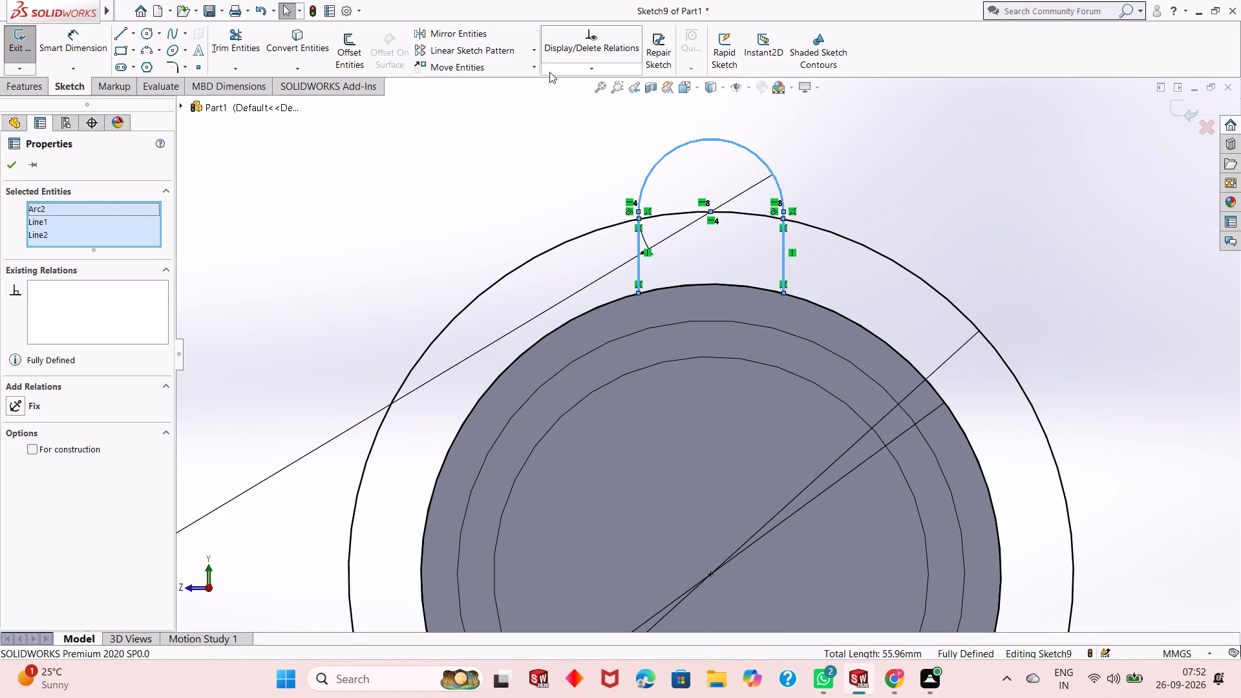
pyautogui.click(533, 48)
pyautogui.click(538, 78)
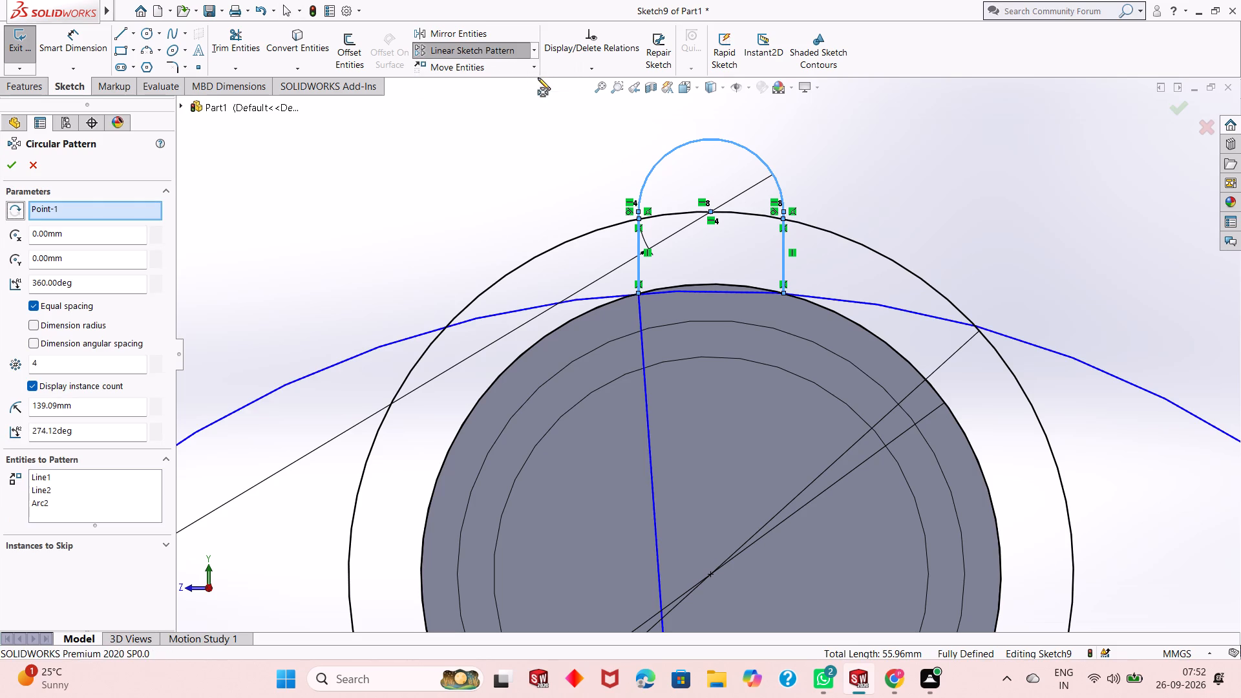
pyautogui.scroll(5, 574, 197)
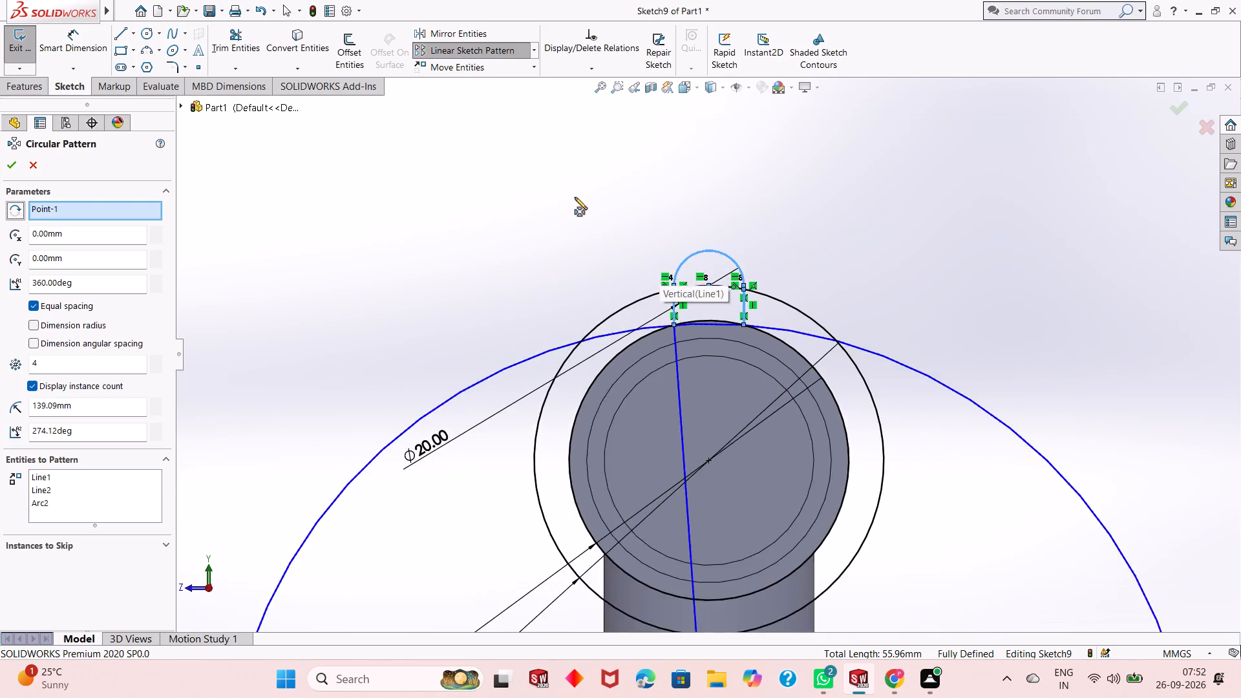
pyautogui.scroll(4, 575, 197)
pyautogui.scroll(-1, 816, 350)
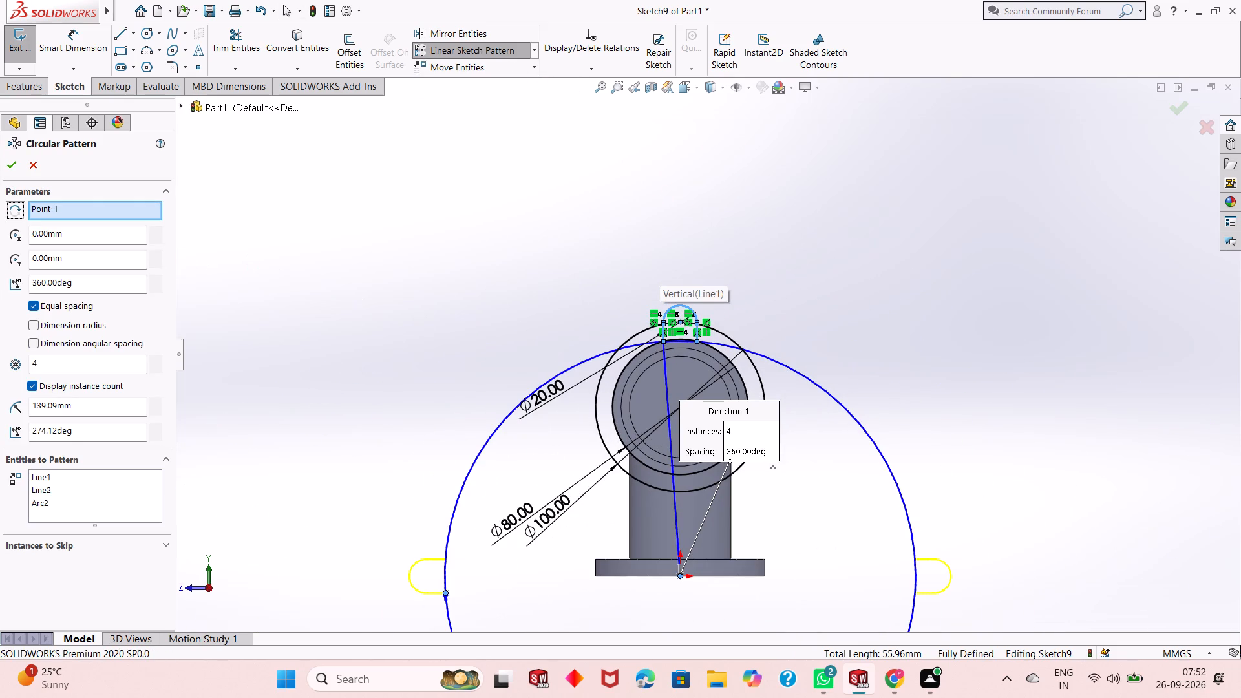
pyautogui.rightClick(100, 217)
pyautogui.rightClick(91, 213)
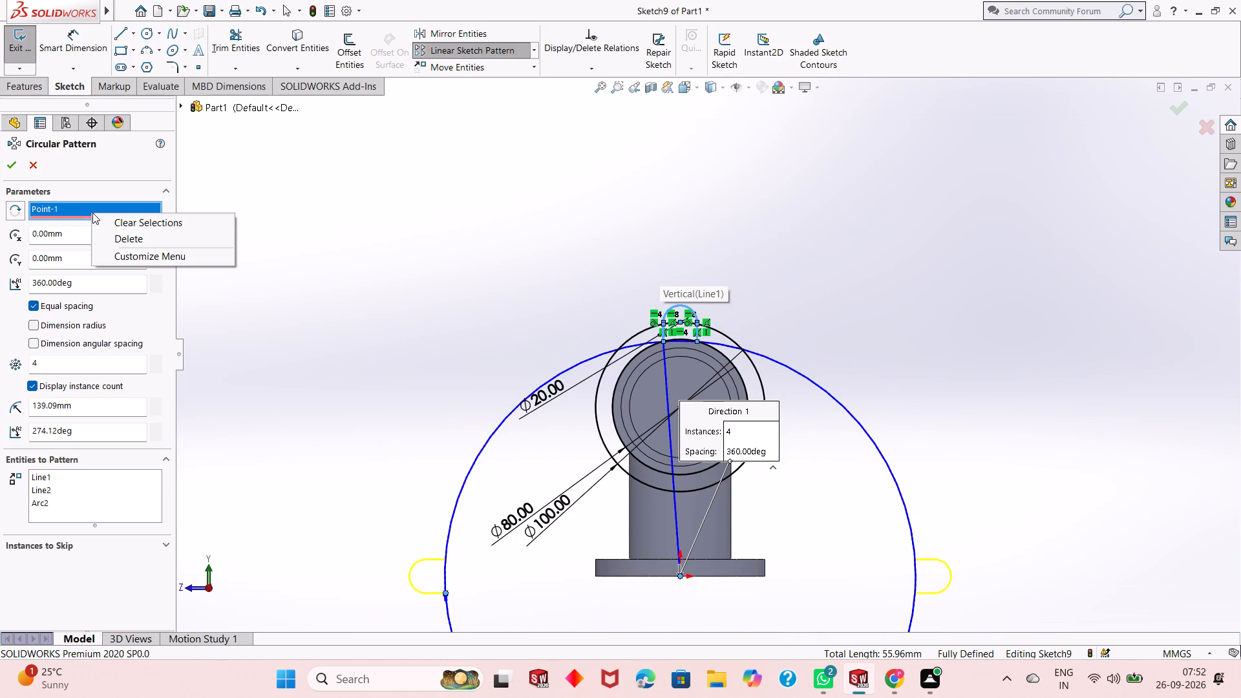
pyautogui.click(114, 237)
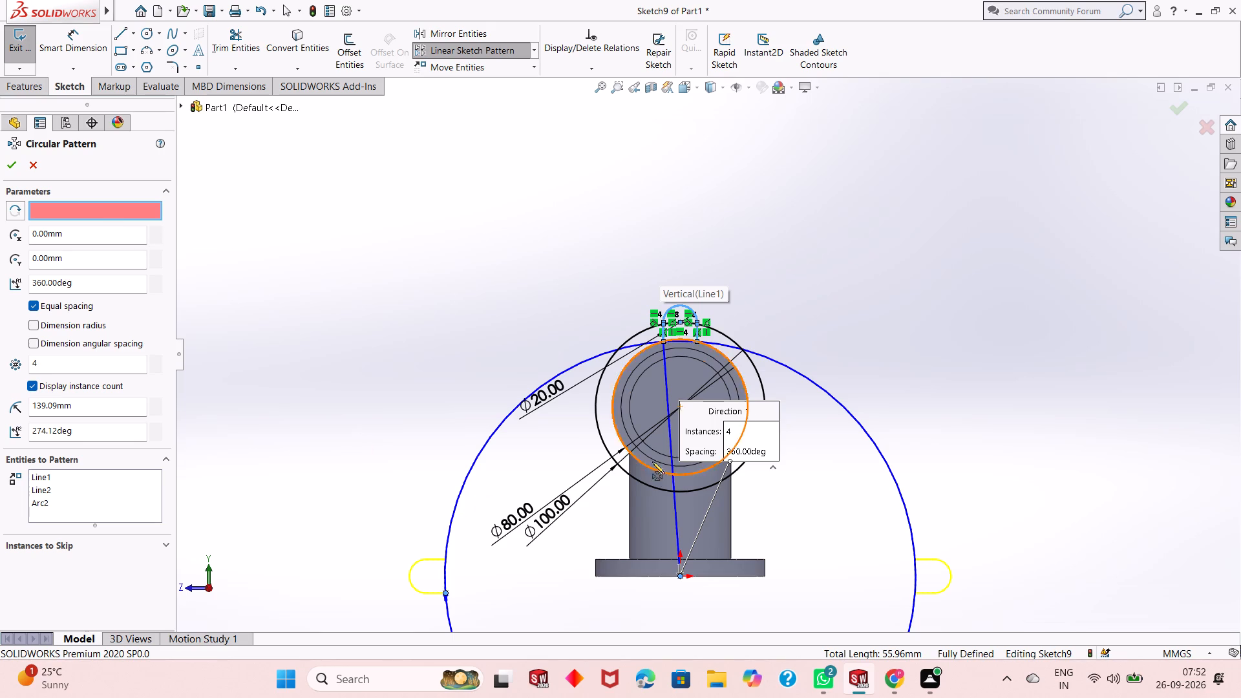
pyautogui.scroll(-8, 679, 434)
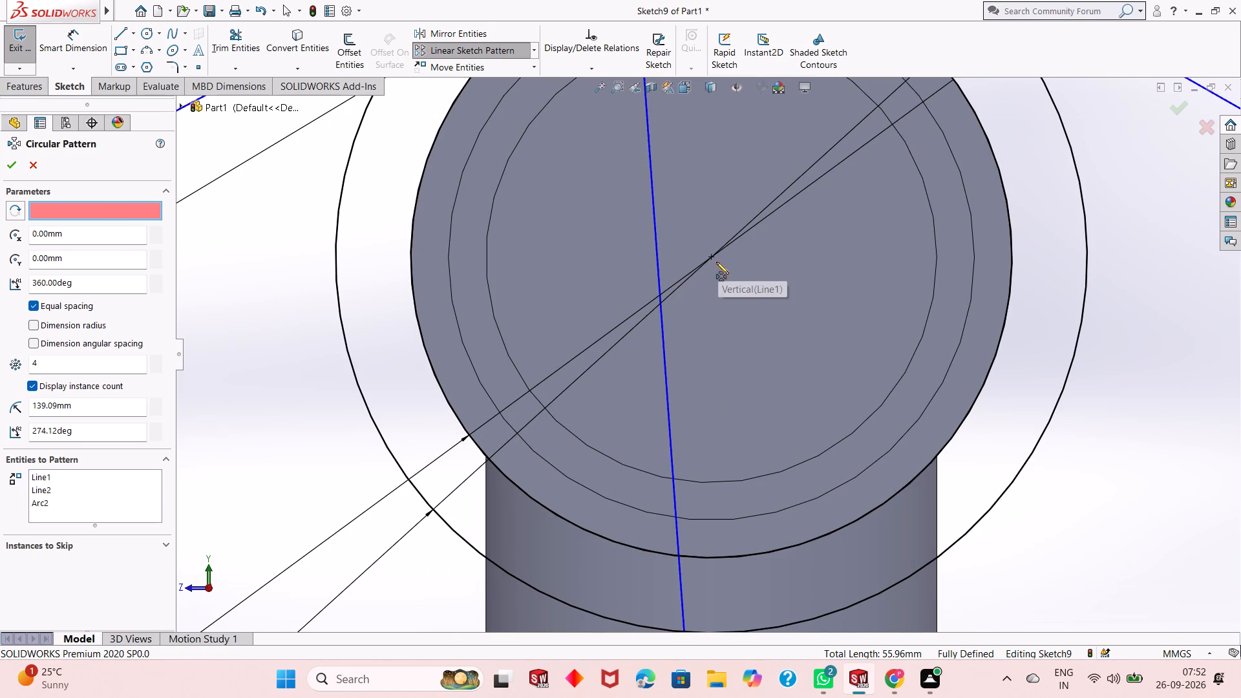
pyautogui.click(714, 260)
pyautogui.scroll(3, 706, 339)
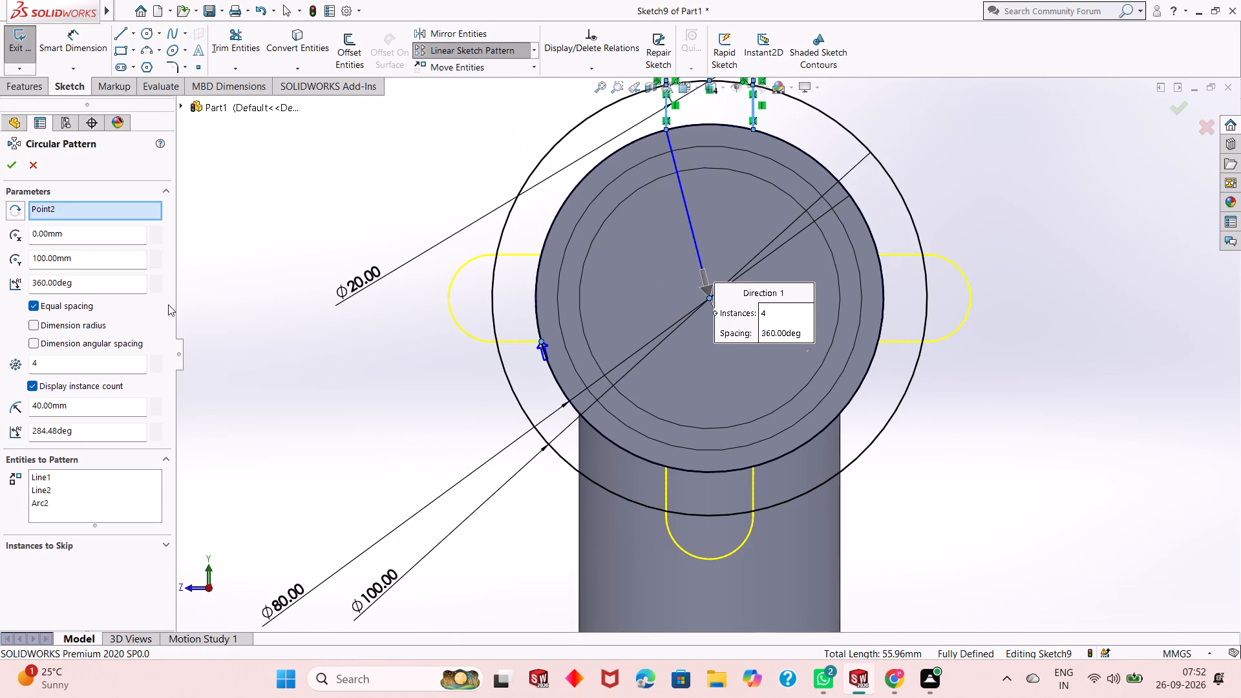
pyautogui.doubleClick(116, 357)
pyautogui.press('3')
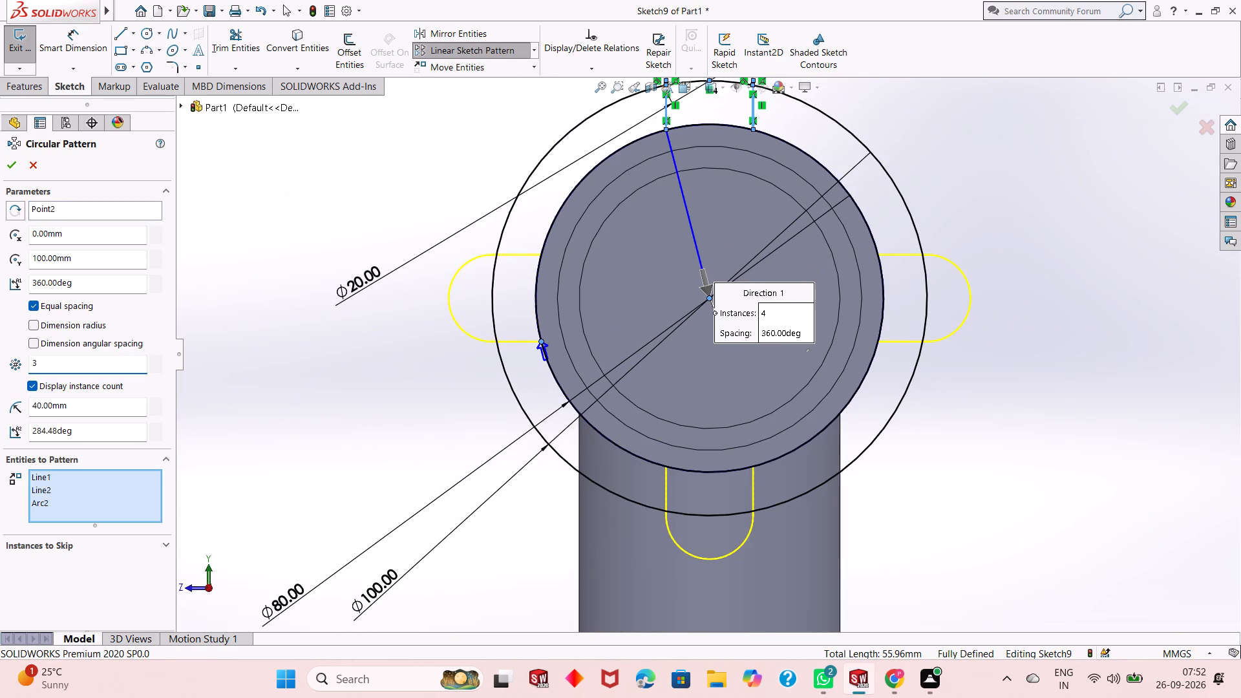
pyautogui.press('Return')
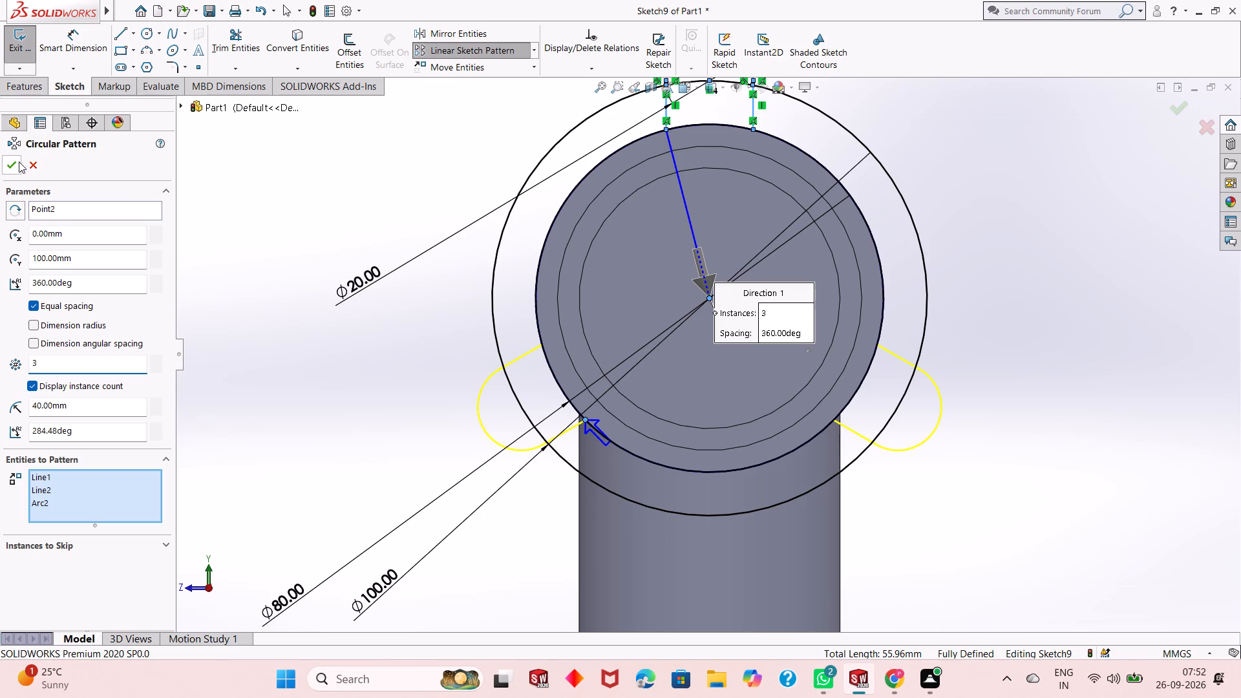
pyautogui.click(17, 164)
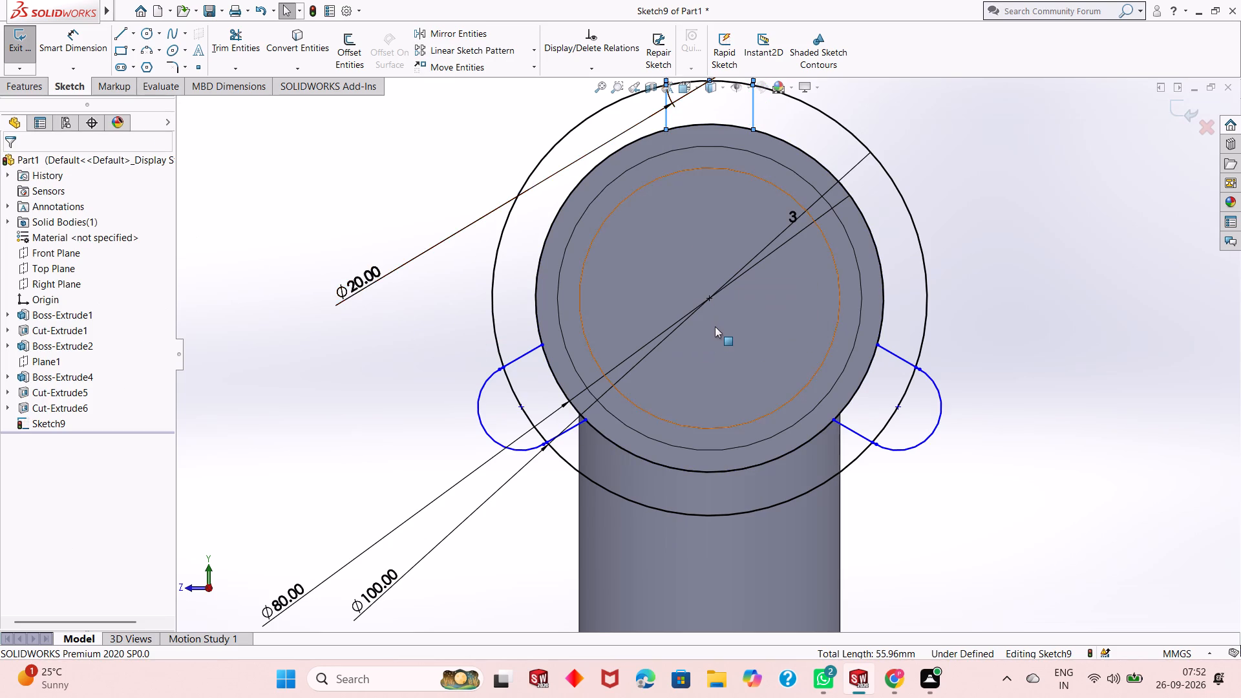
# Delete the 100 mm construction reference circle from the sketch together with its associated dimension.
pyautogui.scroll(2, 715, 326)
pyautogui.rightClick(822, 213)
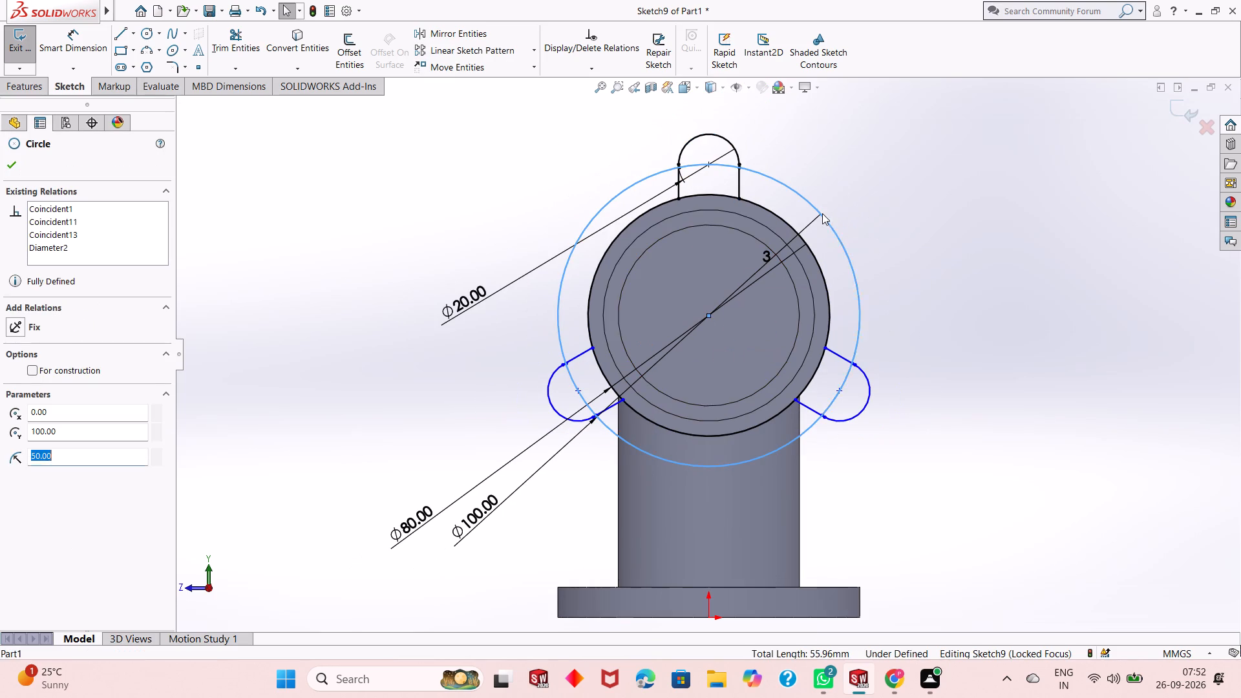
pyautogui.click(862, 401)
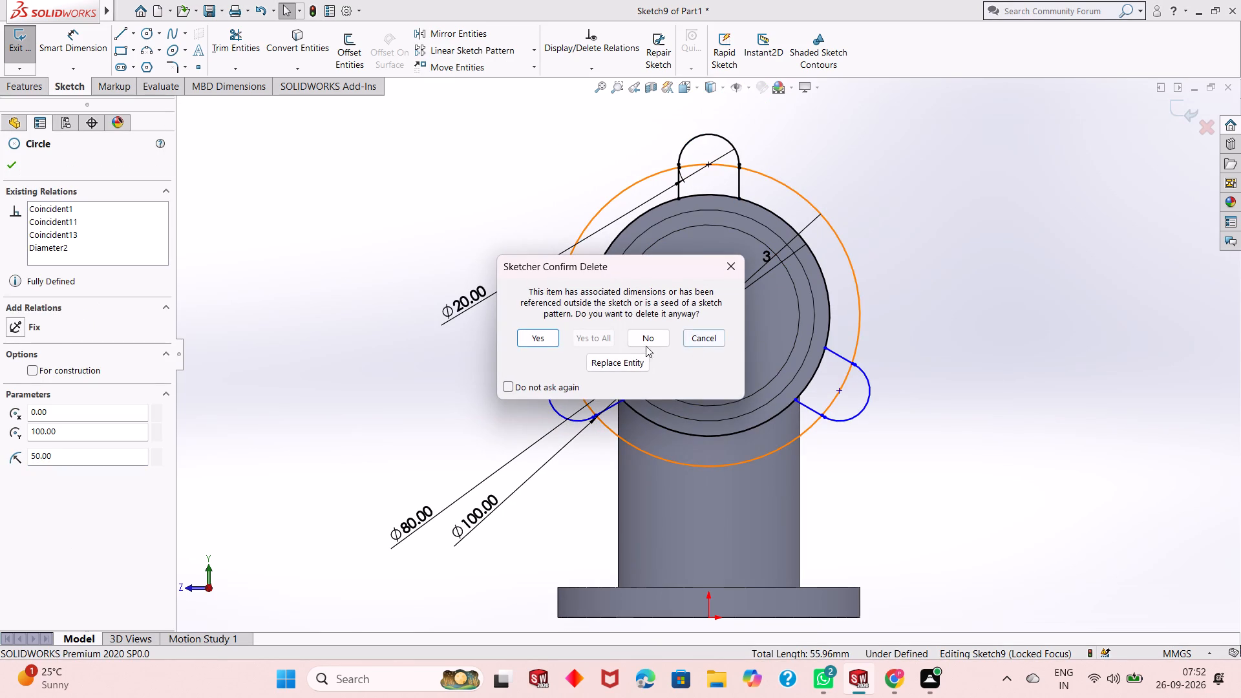
pyautogui.click(537, 344)
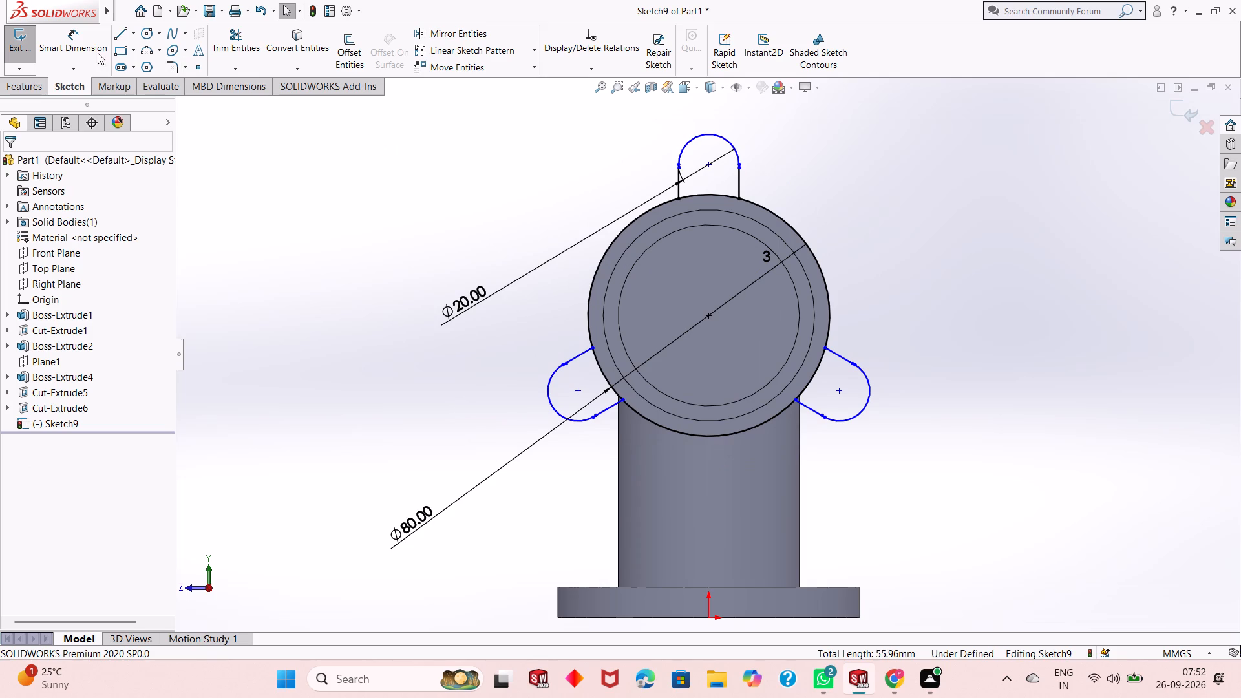
# Dimension the vertical distance between the top lobe's arc centre and the 80 mm circle's centre.
pyautogui.click(59, 48)
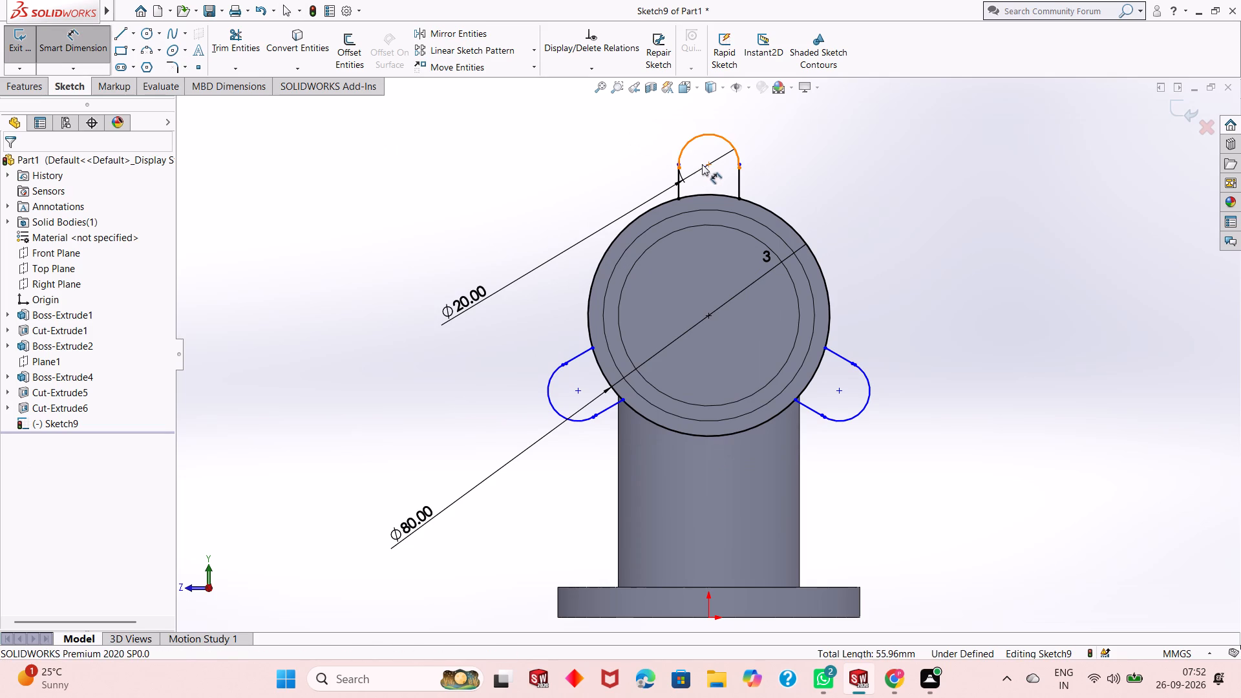
pyautogui.click(708, 164)
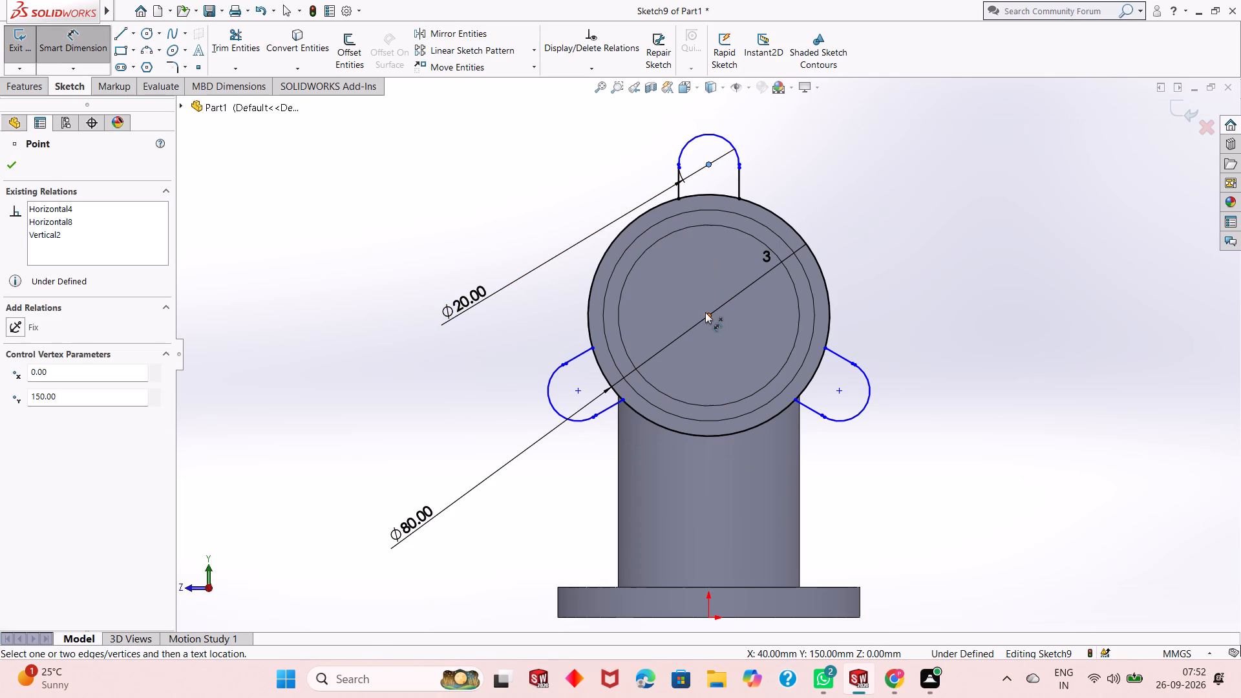
pyautogui.click(705, 316)
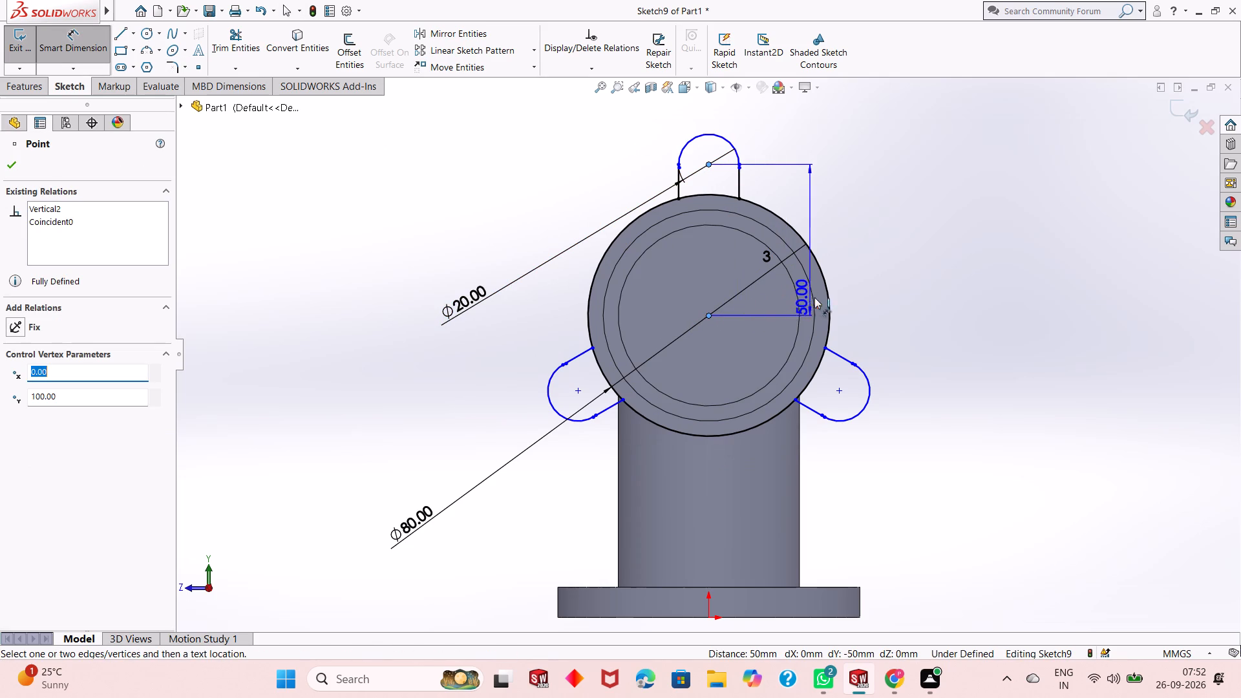
pyautogui.click(916, 281)
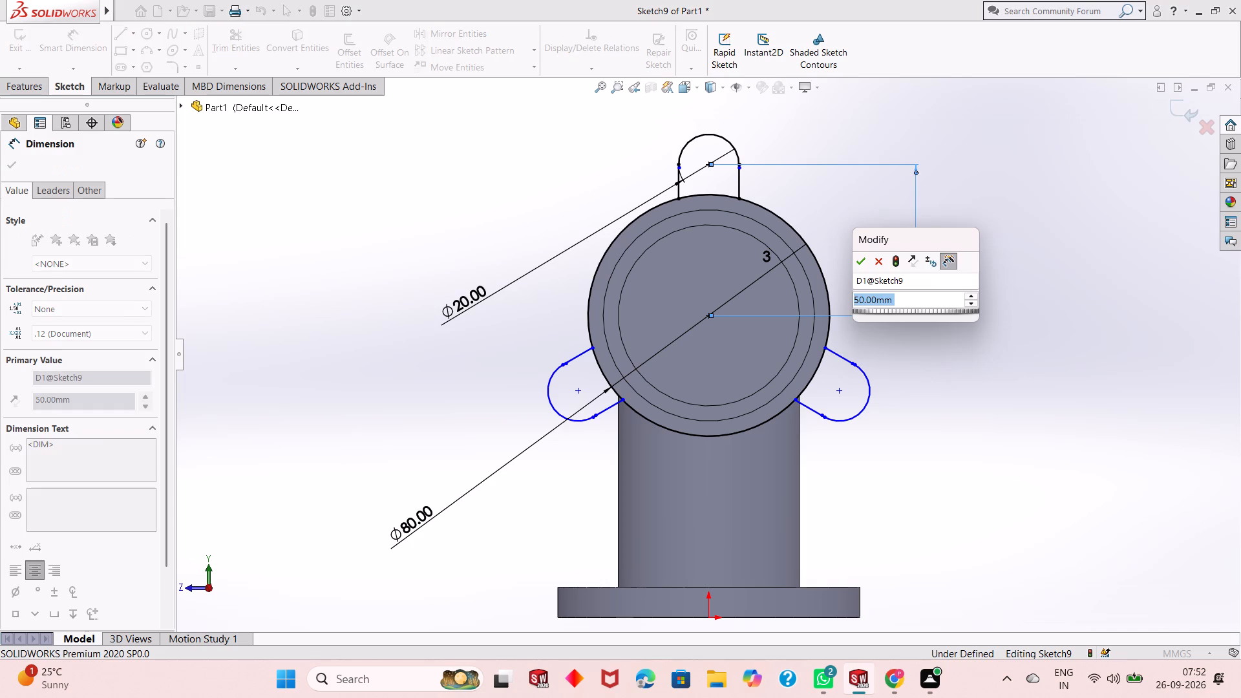
pyautogui.click(864, 260)
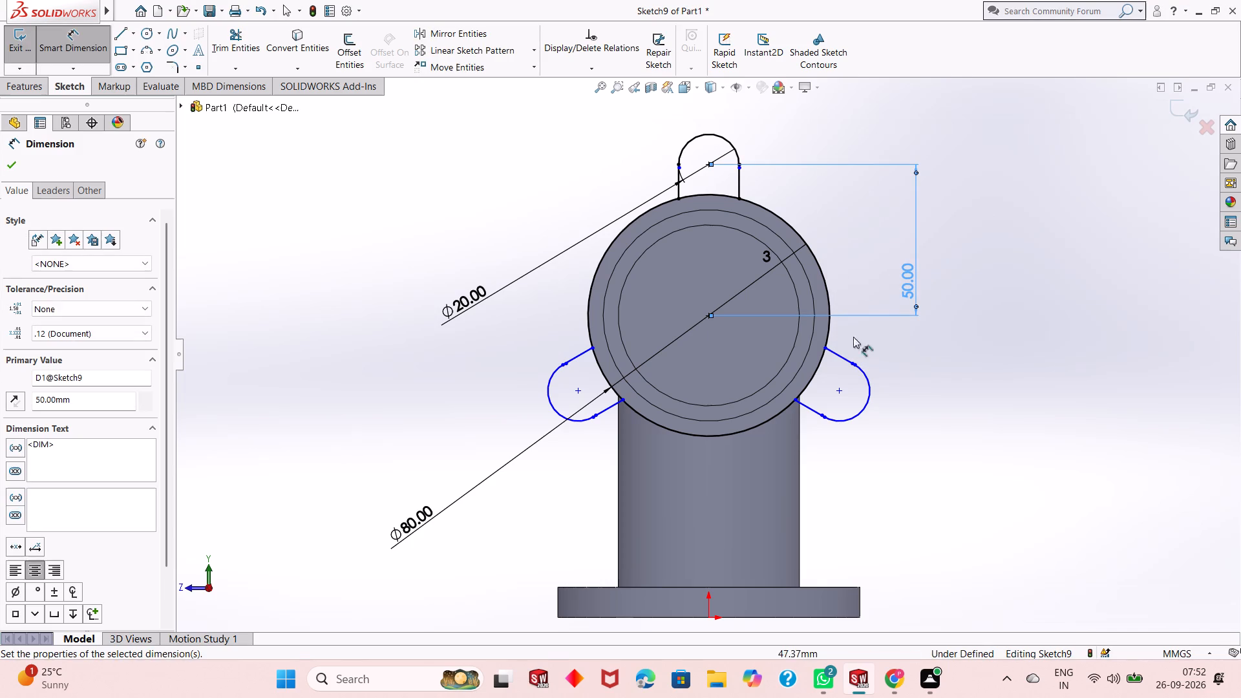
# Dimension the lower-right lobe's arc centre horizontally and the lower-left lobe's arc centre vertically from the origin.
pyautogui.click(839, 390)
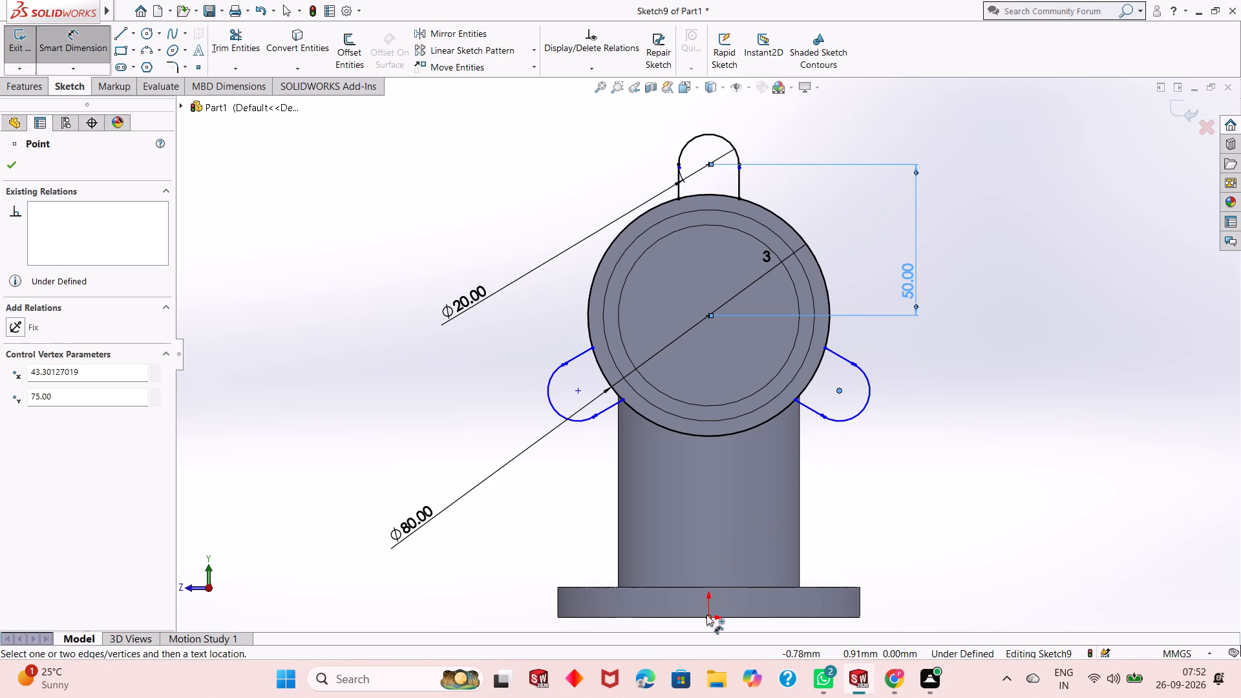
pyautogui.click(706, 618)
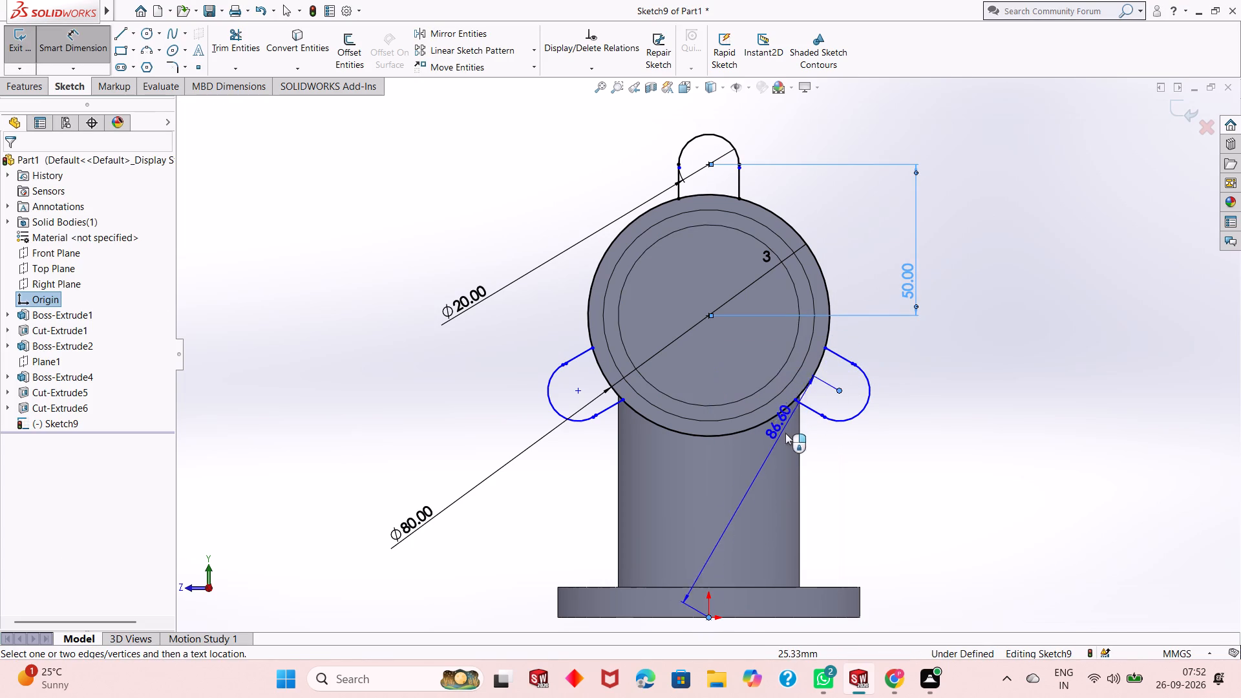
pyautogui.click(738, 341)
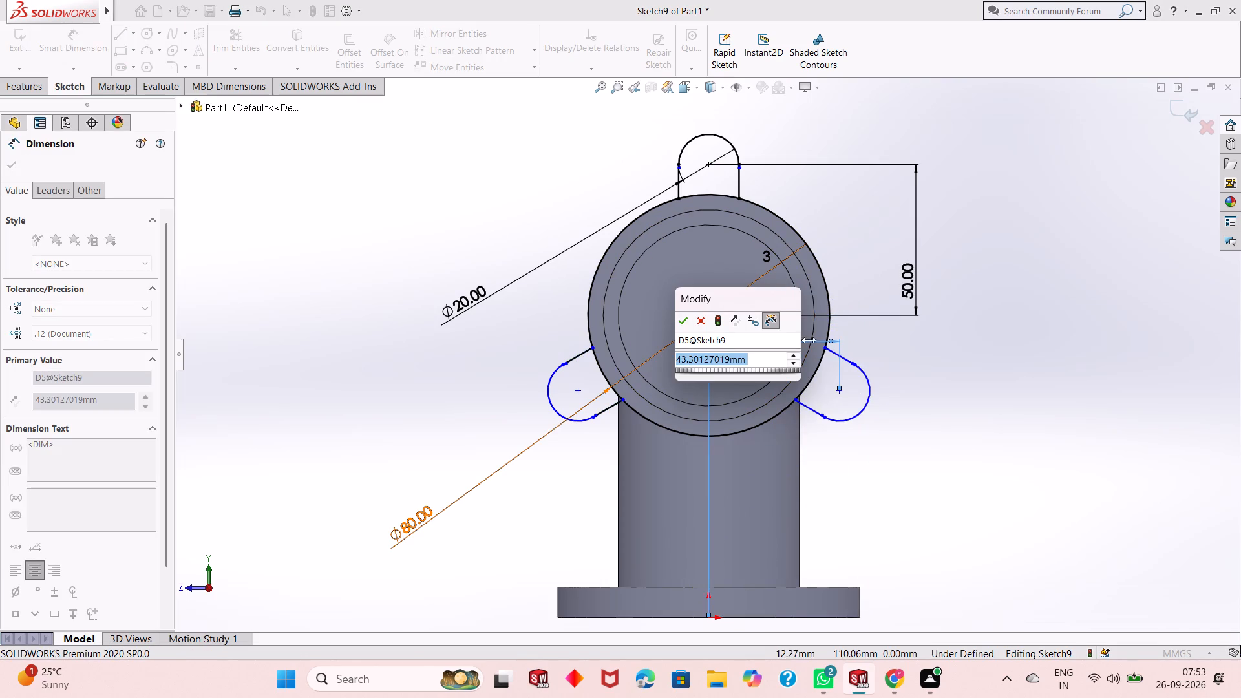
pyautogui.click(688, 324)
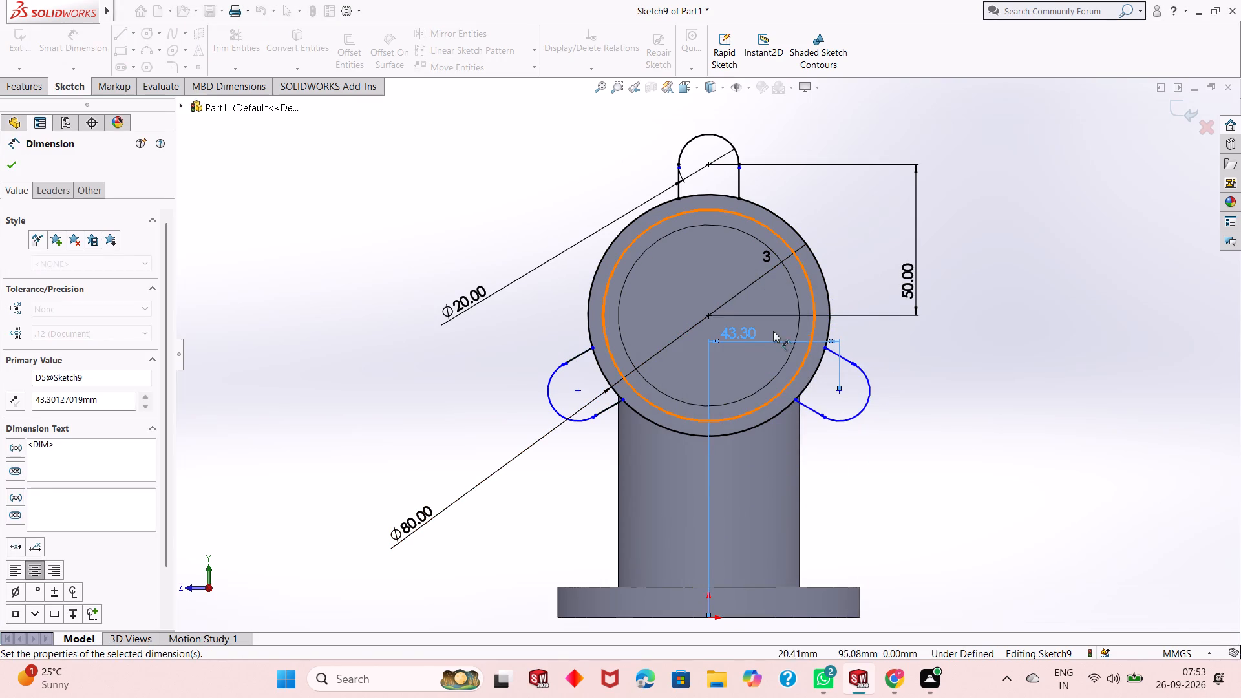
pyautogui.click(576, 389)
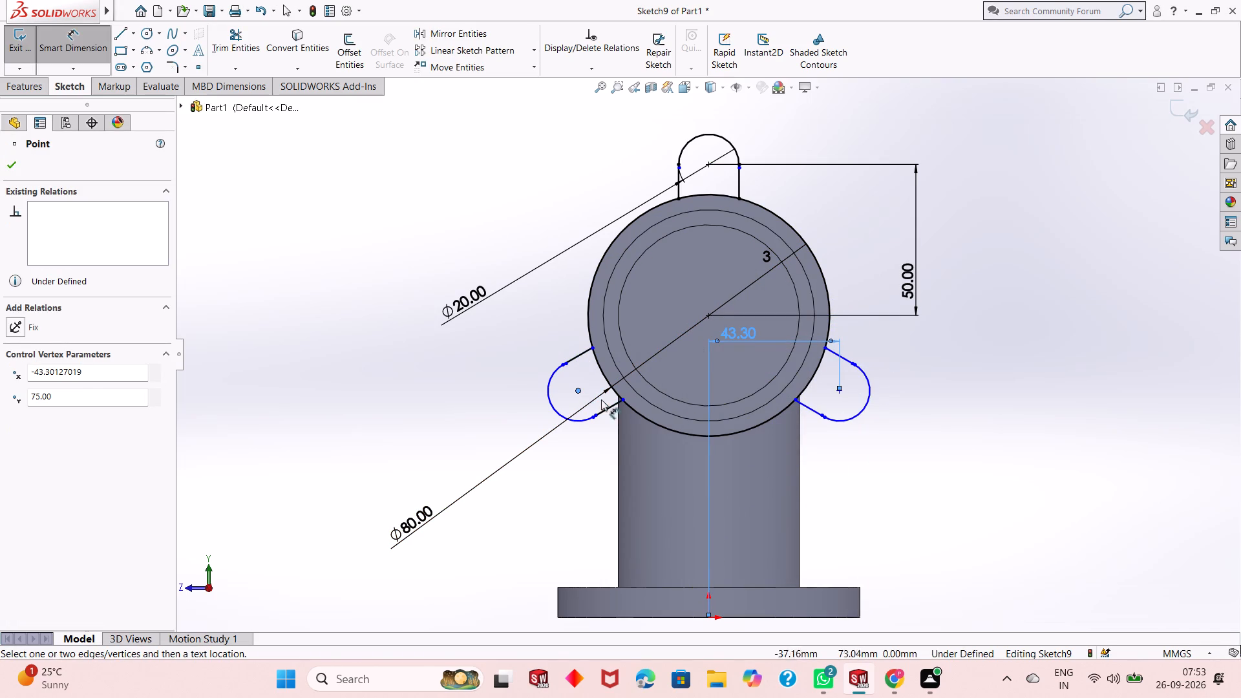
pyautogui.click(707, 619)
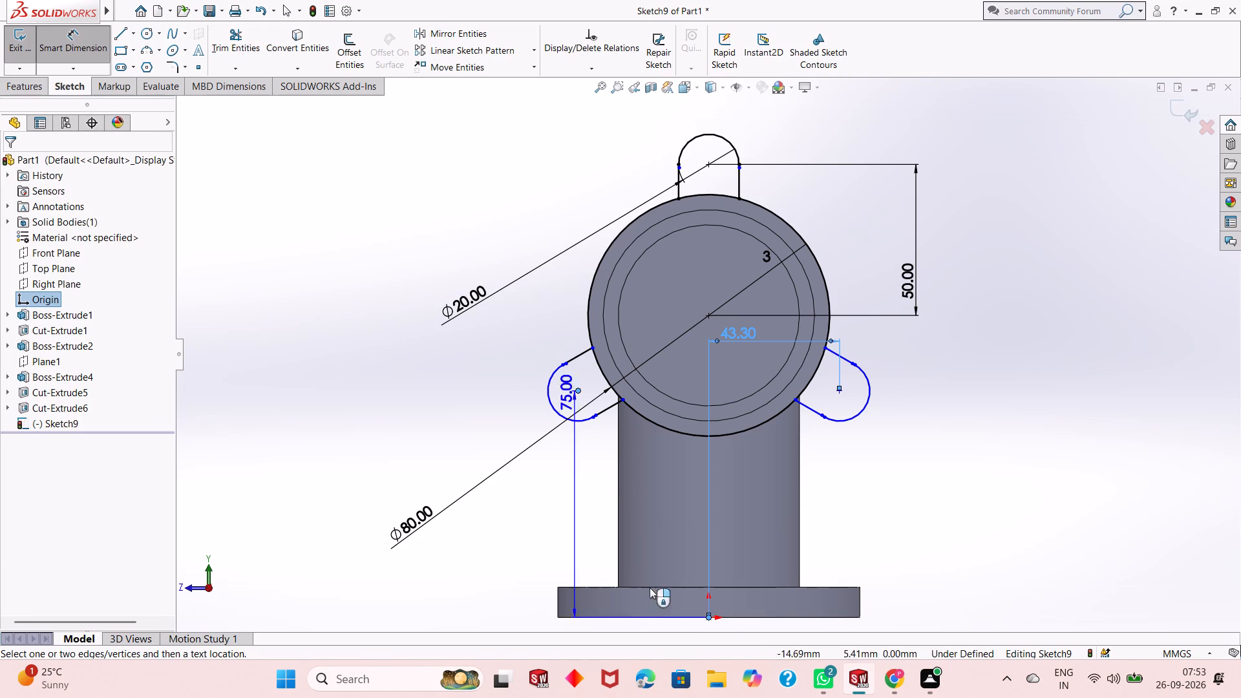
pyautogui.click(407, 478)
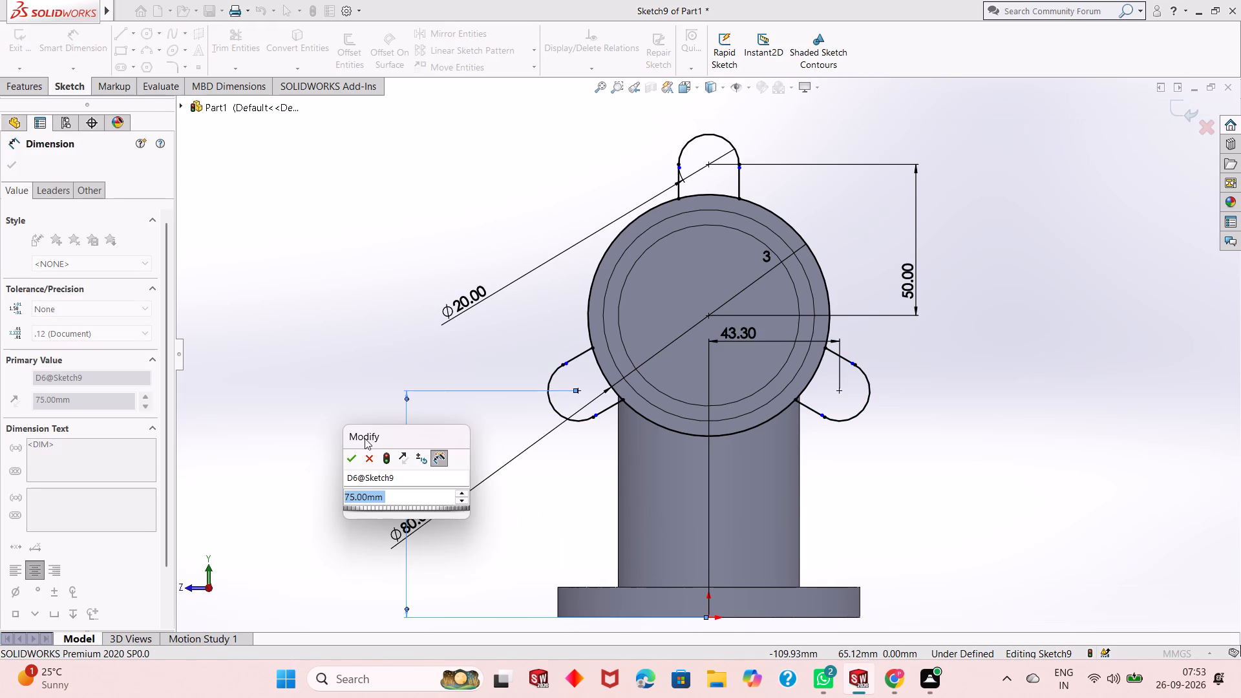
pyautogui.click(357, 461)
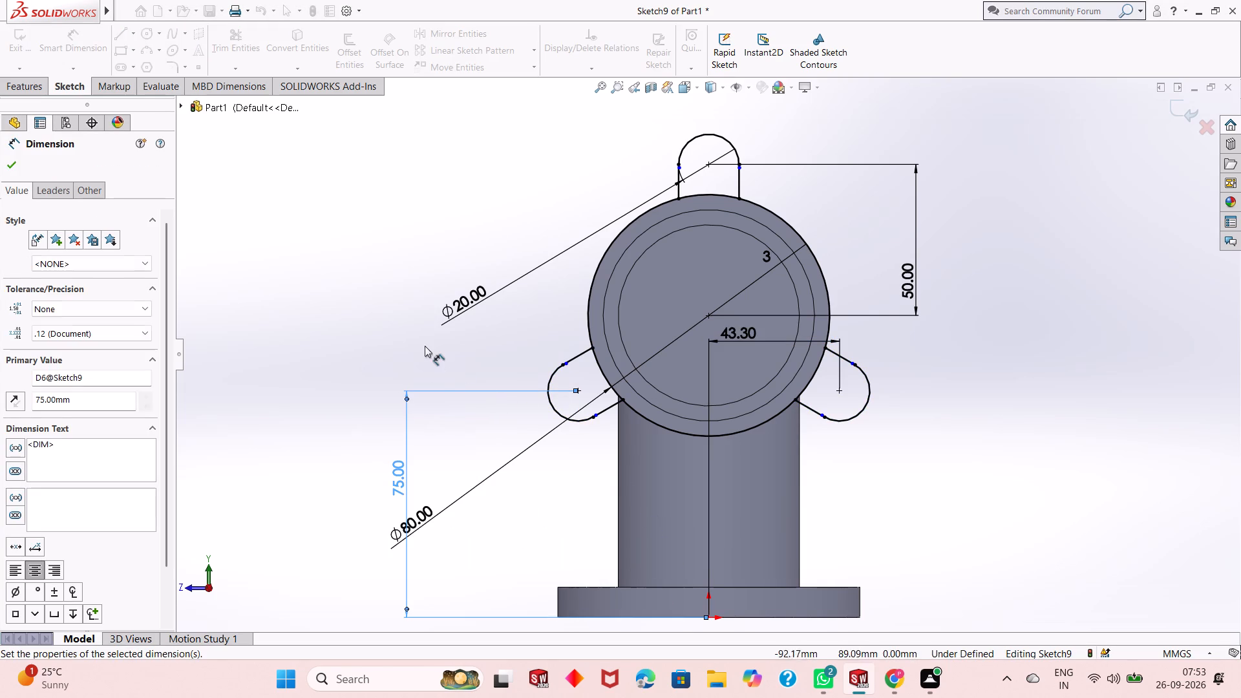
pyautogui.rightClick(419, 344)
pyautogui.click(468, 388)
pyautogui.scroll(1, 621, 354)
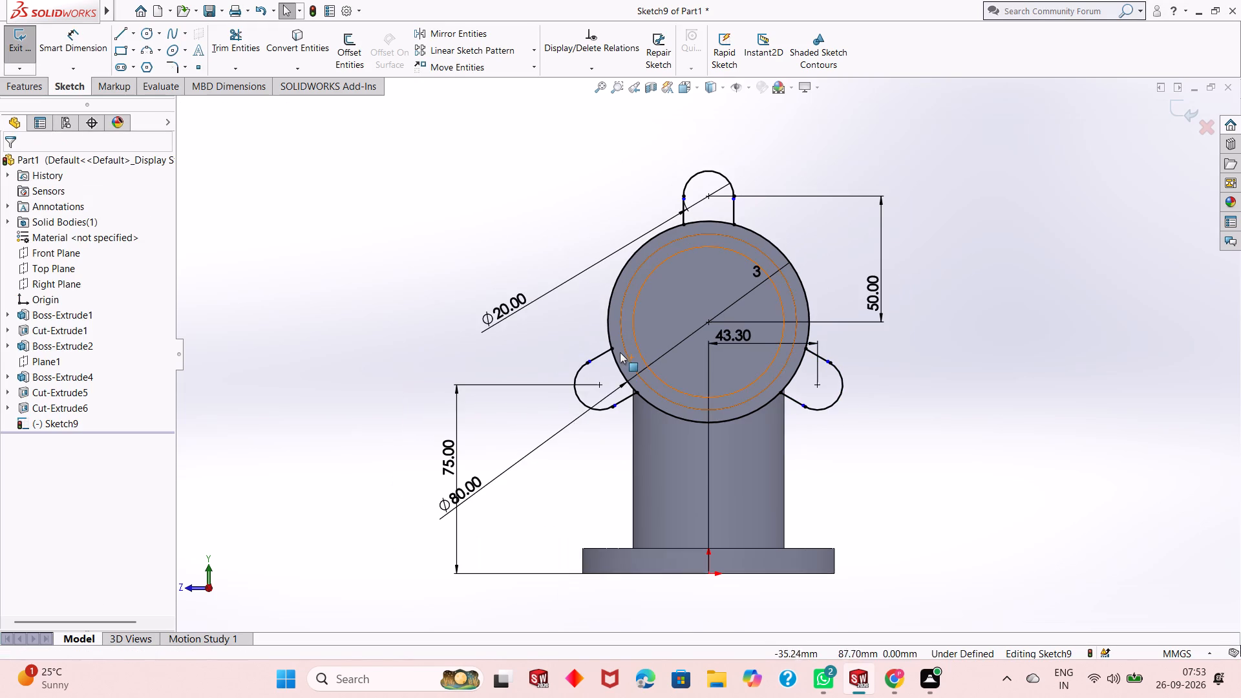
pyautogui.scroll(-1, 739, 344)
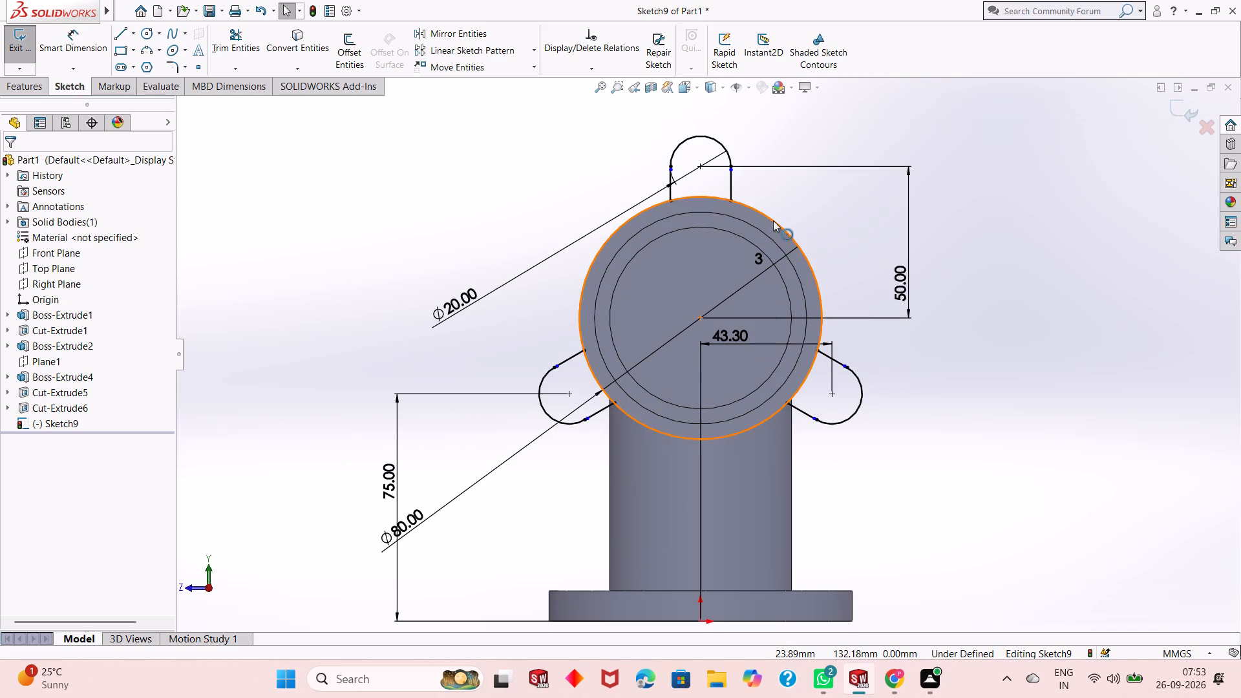
# Trim away the three arcs of the 80 mm circle that lie between the lobes.
pyautogui.click(223, 47)
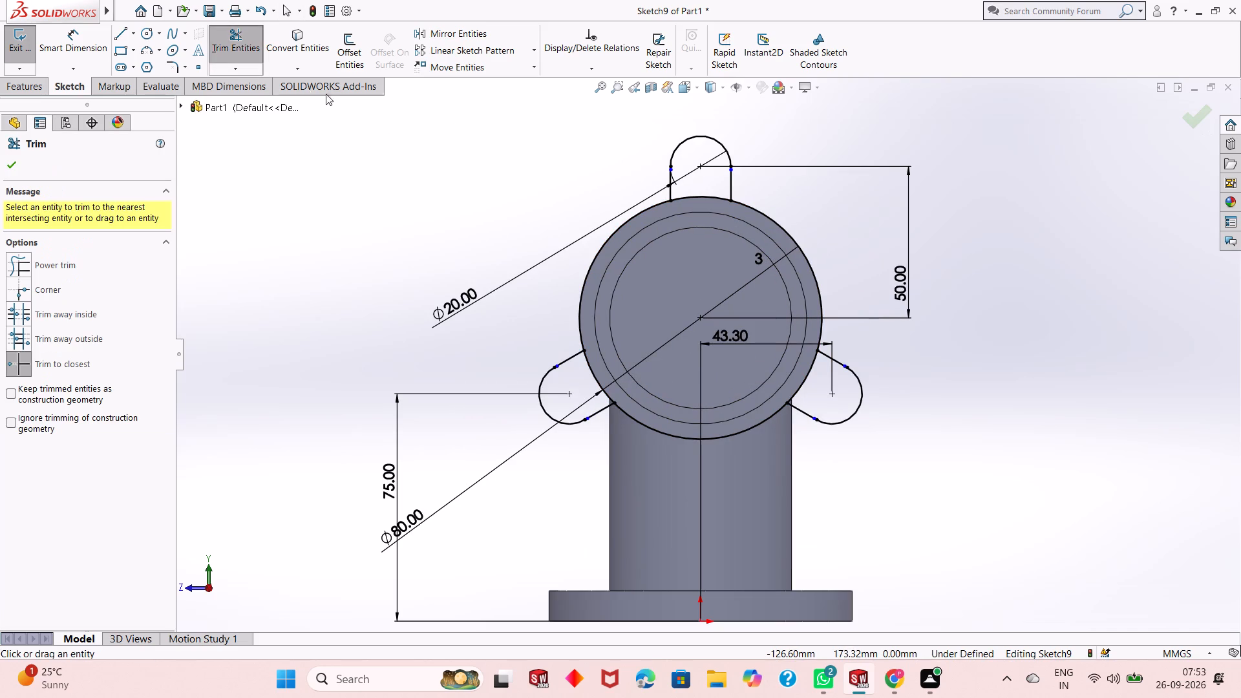
pyautogui.click(777, 222)
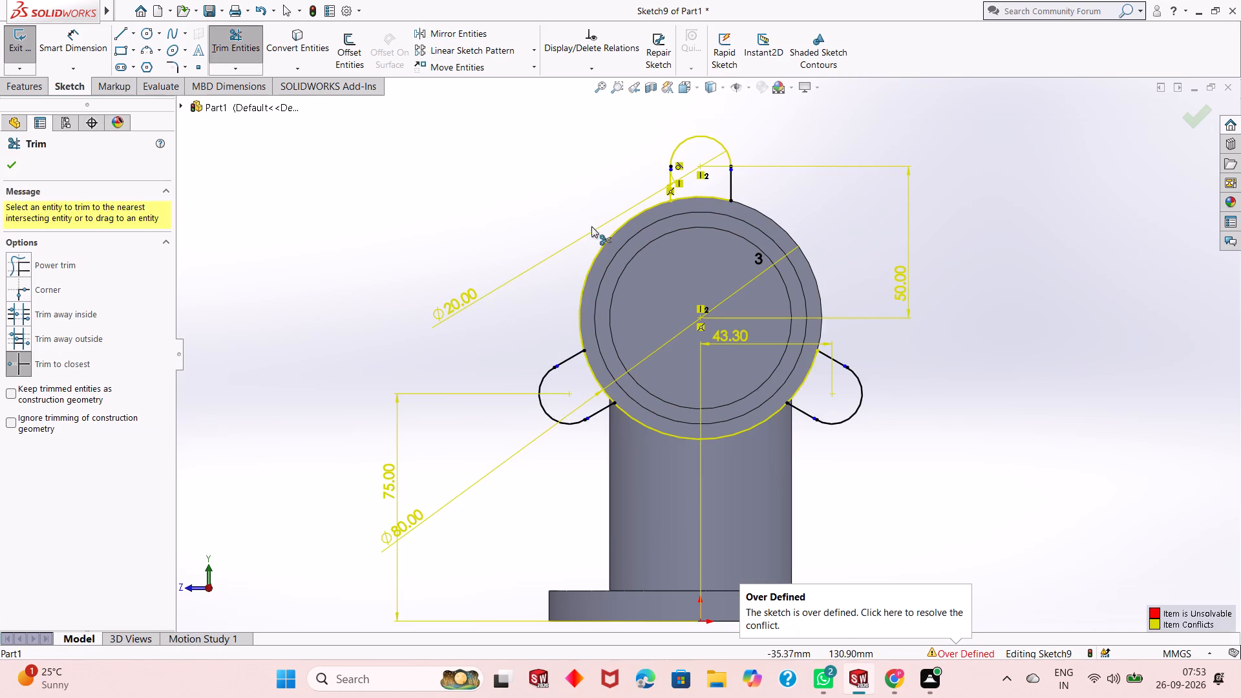
pyautogui.click(602, 247)
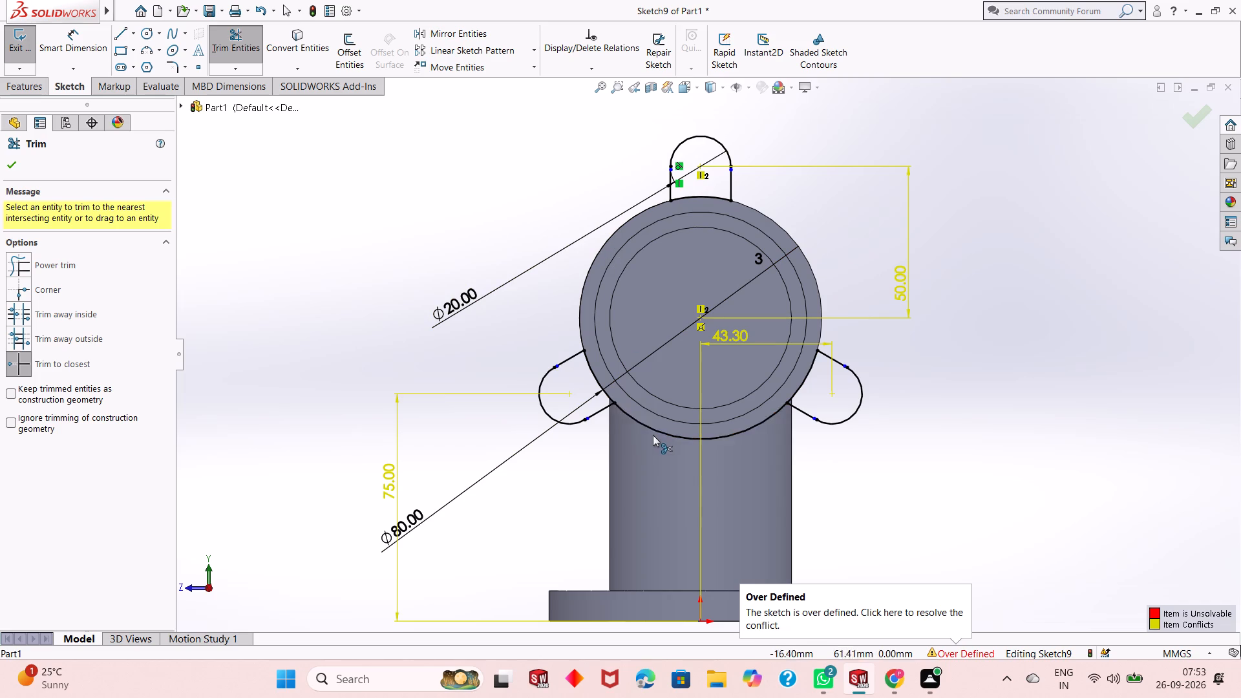
pyautogui.click(660, 432)
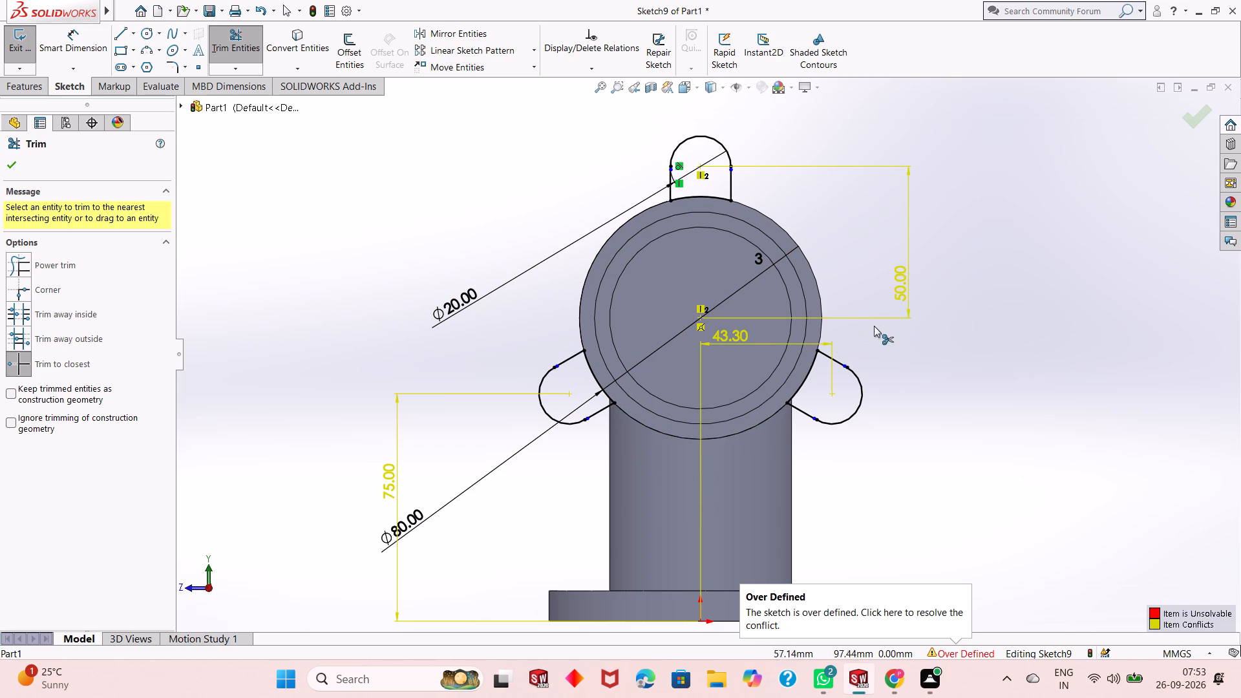
pyautogui.rightClick(917, 315)
pyautogui.click(934, 351)
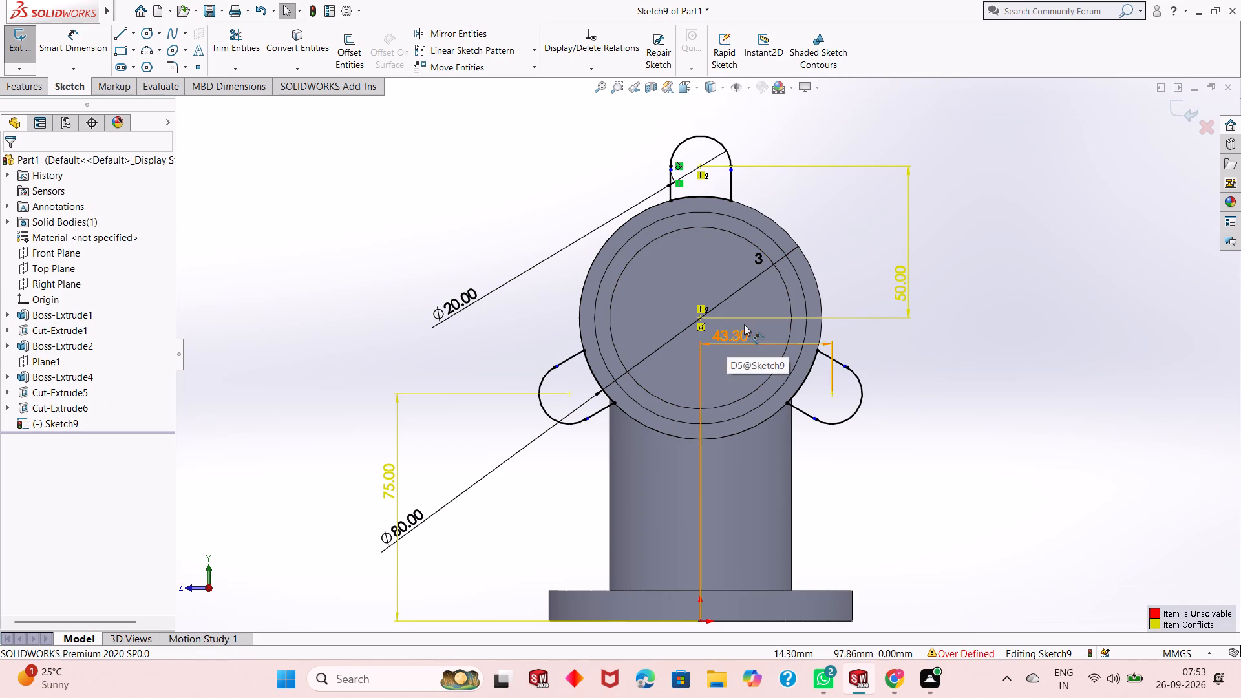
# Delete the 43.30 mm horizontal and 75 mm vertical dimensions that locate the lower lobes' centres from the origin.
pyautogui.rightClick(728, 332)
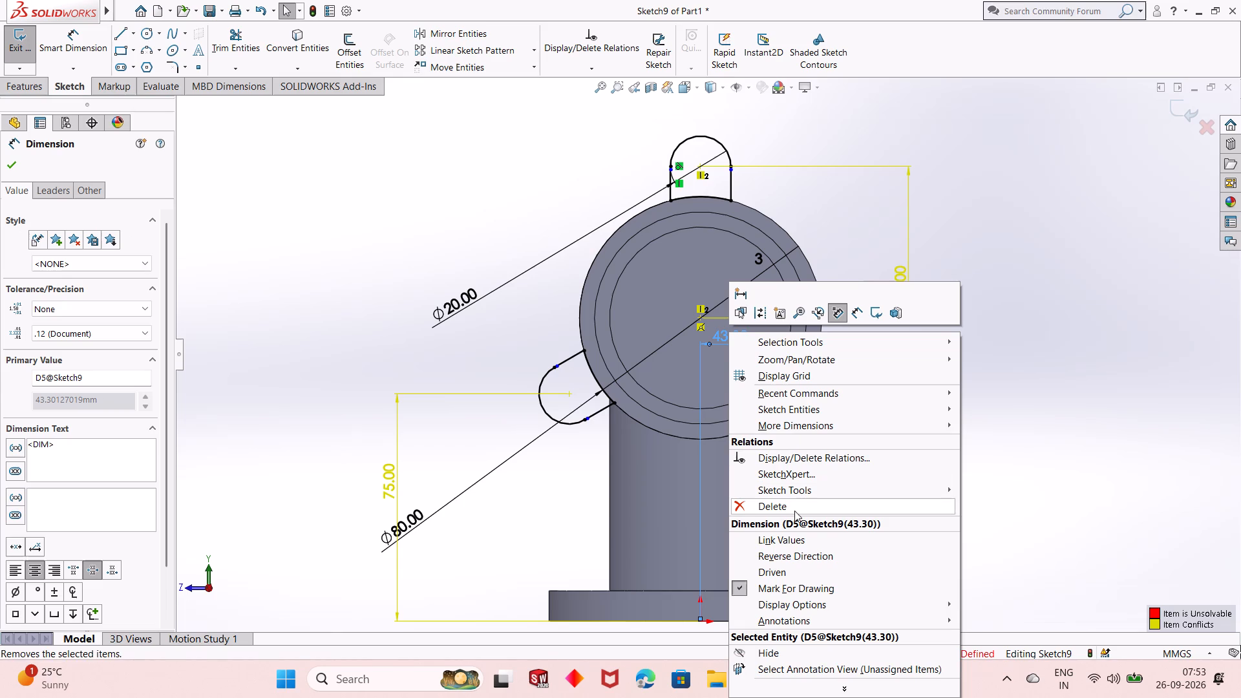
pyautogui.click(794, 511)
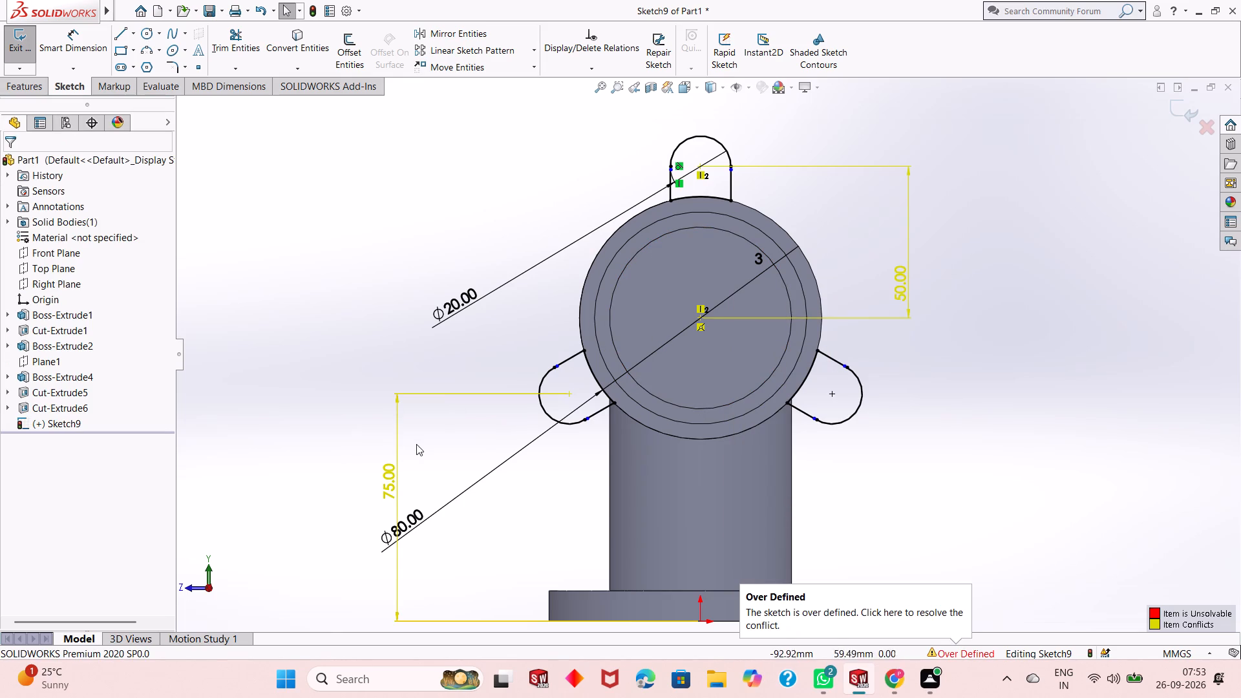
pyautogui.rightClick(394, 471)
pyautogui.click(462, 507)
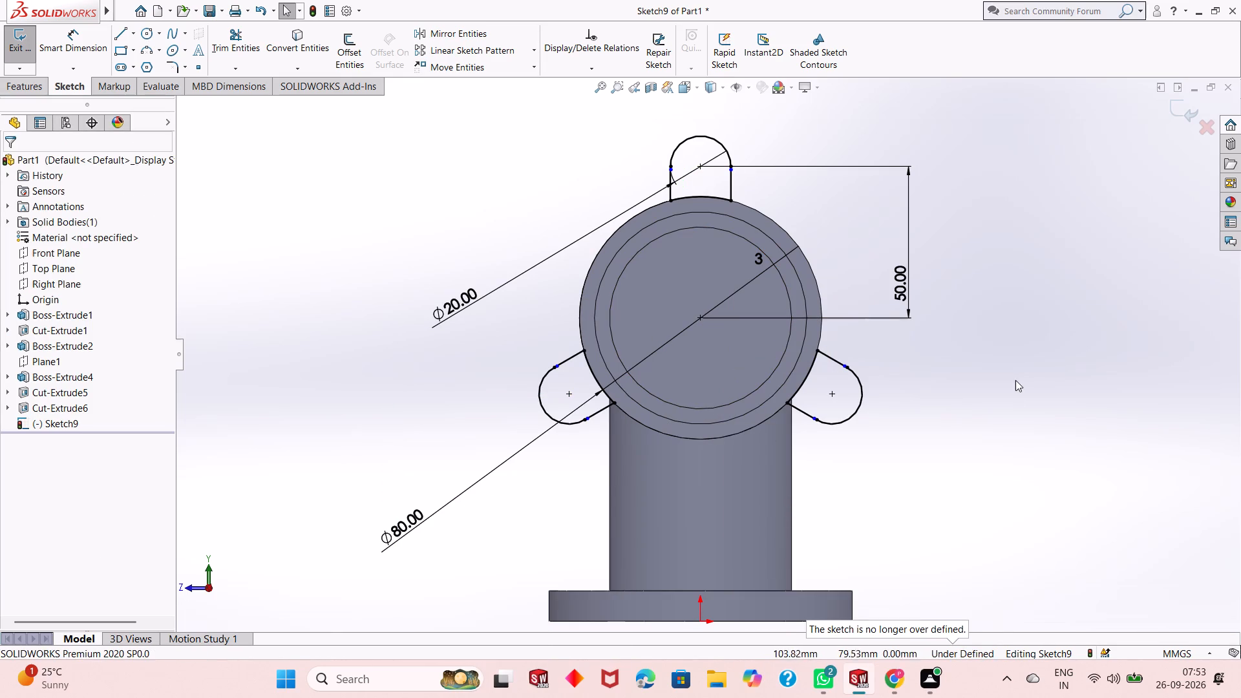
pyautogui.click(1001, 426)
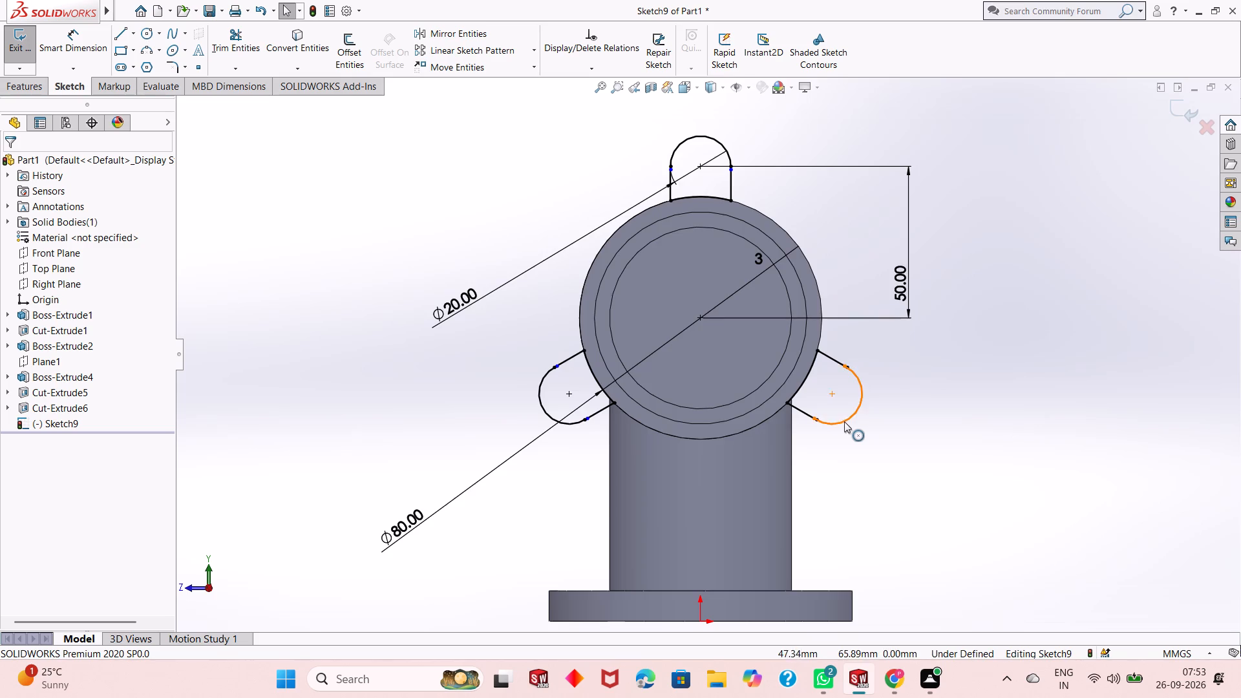
# Trim the two short arc stubs that overhang the ends of the lower-right lobe's straight sides.
pyautogui.scroll(-6, 840, 421)
pyautogui.scroll(-8, 748, 396)
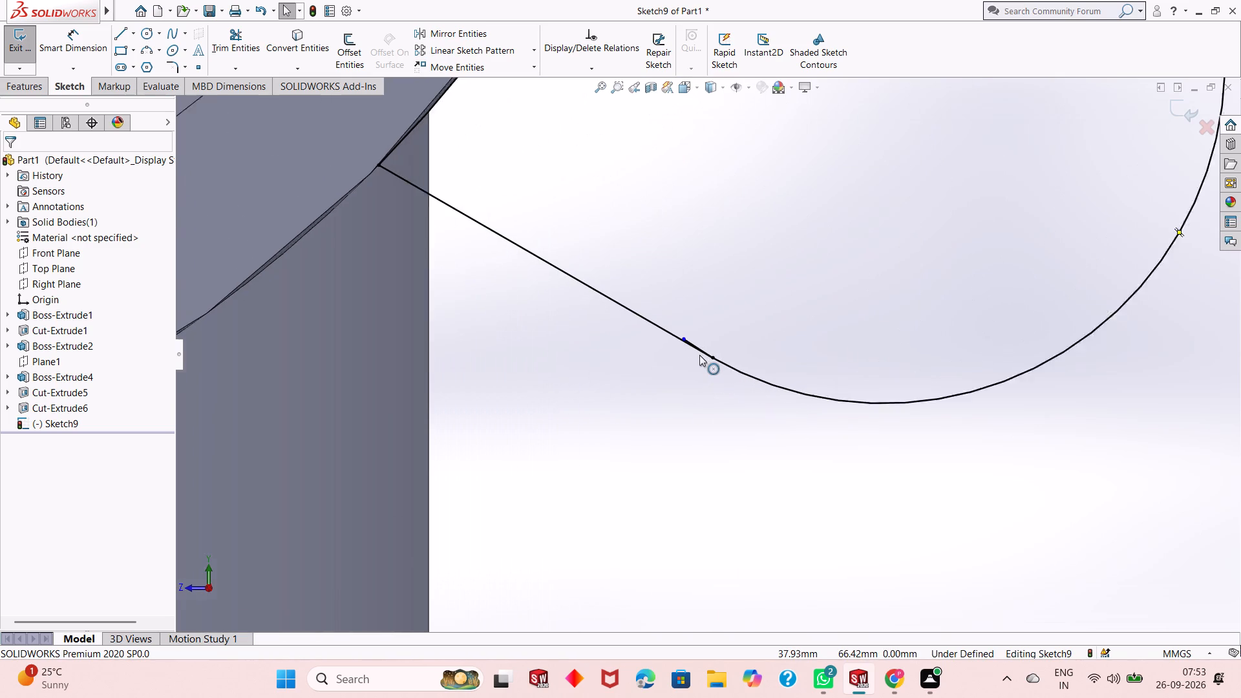
pyautogui.scroll(-1, 699, 355)
pyautogui.click(233, 40)
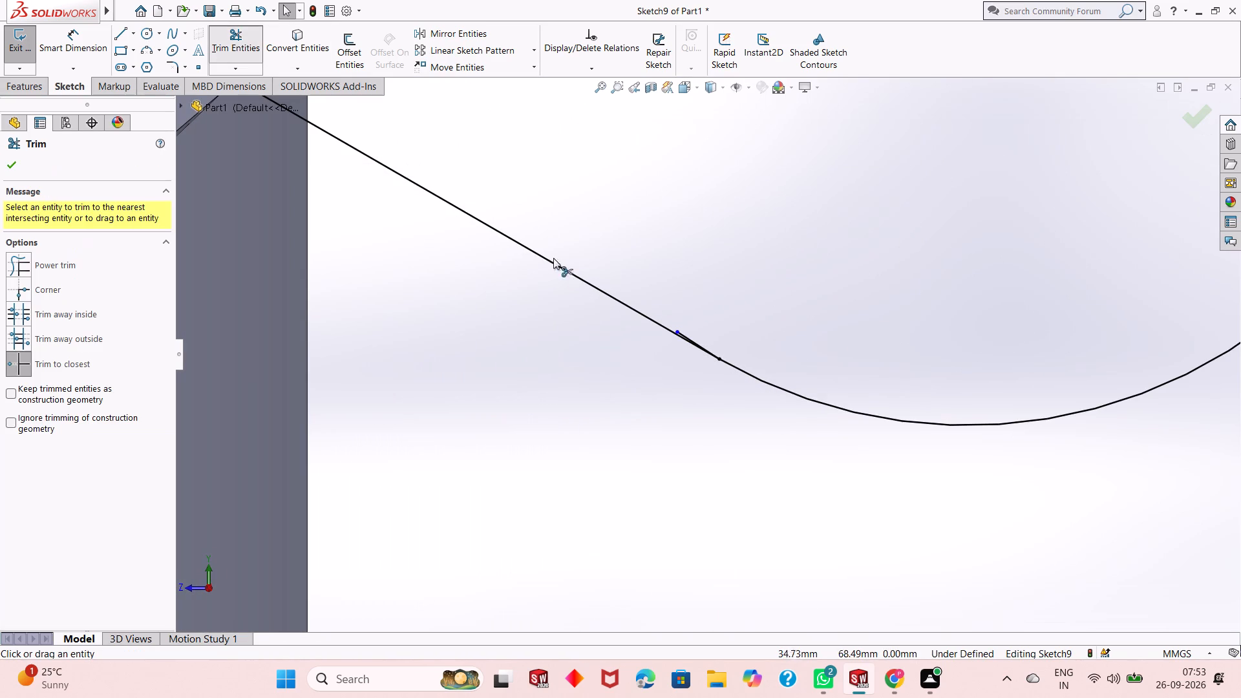
pyautogui.scroll(-7, 714, 358)
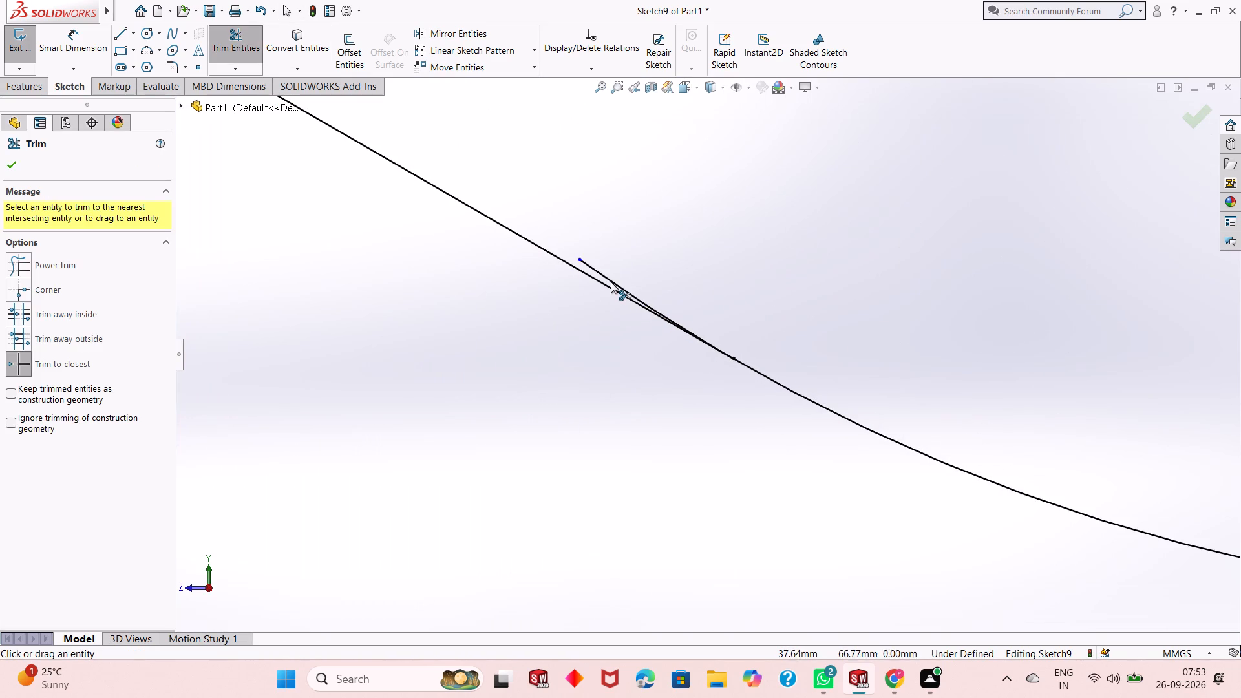
pyautogui.click(611, 282)
pyautogui.scroll(6, 648, 388)
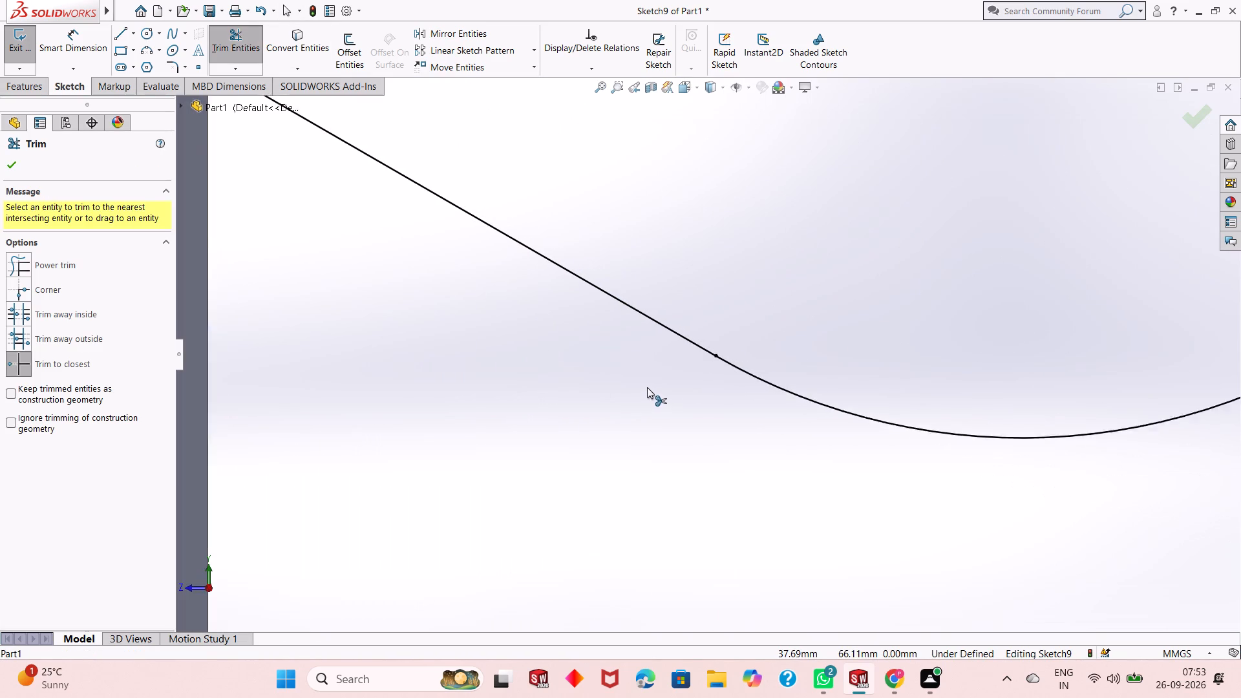
pyautogui.scroll(10, 647, 387)
pyautogui.scroll(-7, 798, 184)
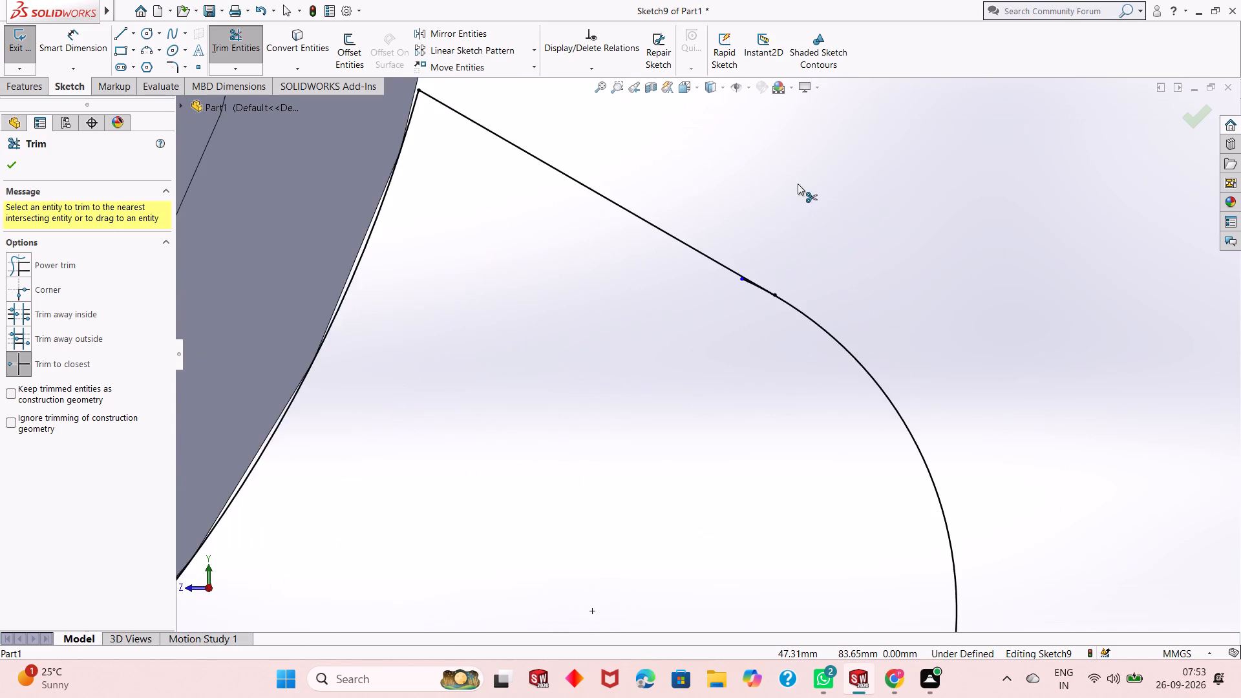
pyautogui.scroll(-5, 708, 323)
pyautogui.scroll(-3, 782, 268)
pyautogui.click(780, 258)
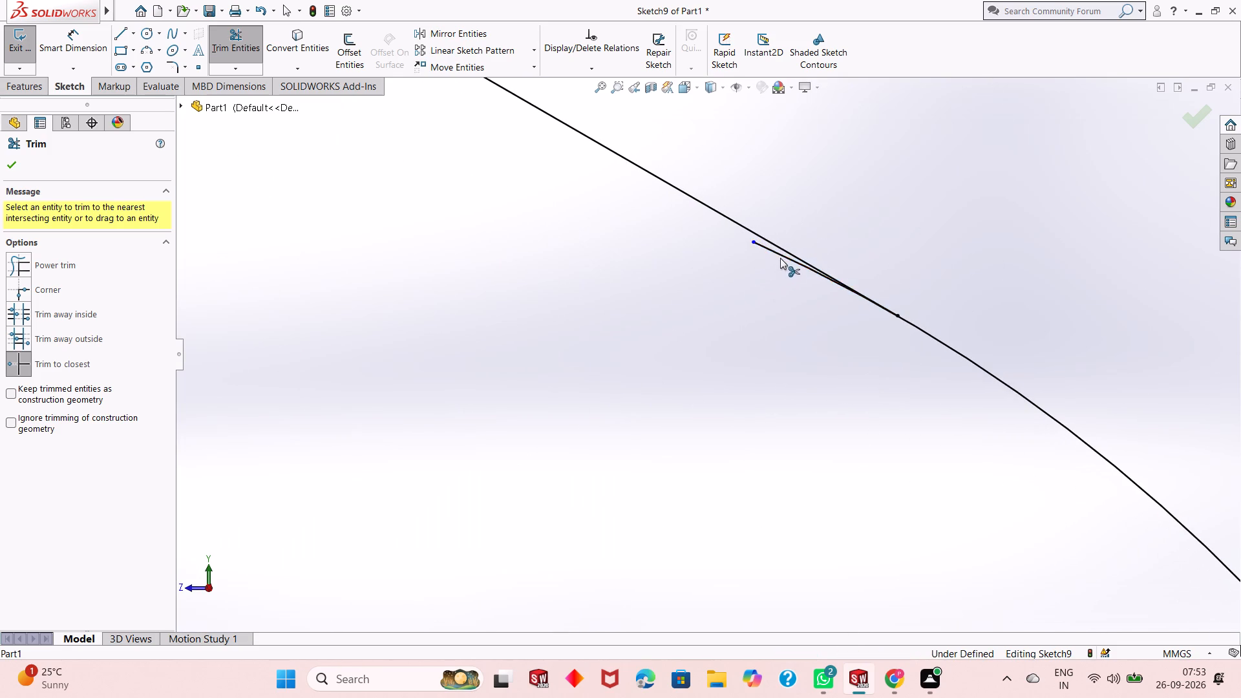
pyautogui.scroll(16, 774, 315)
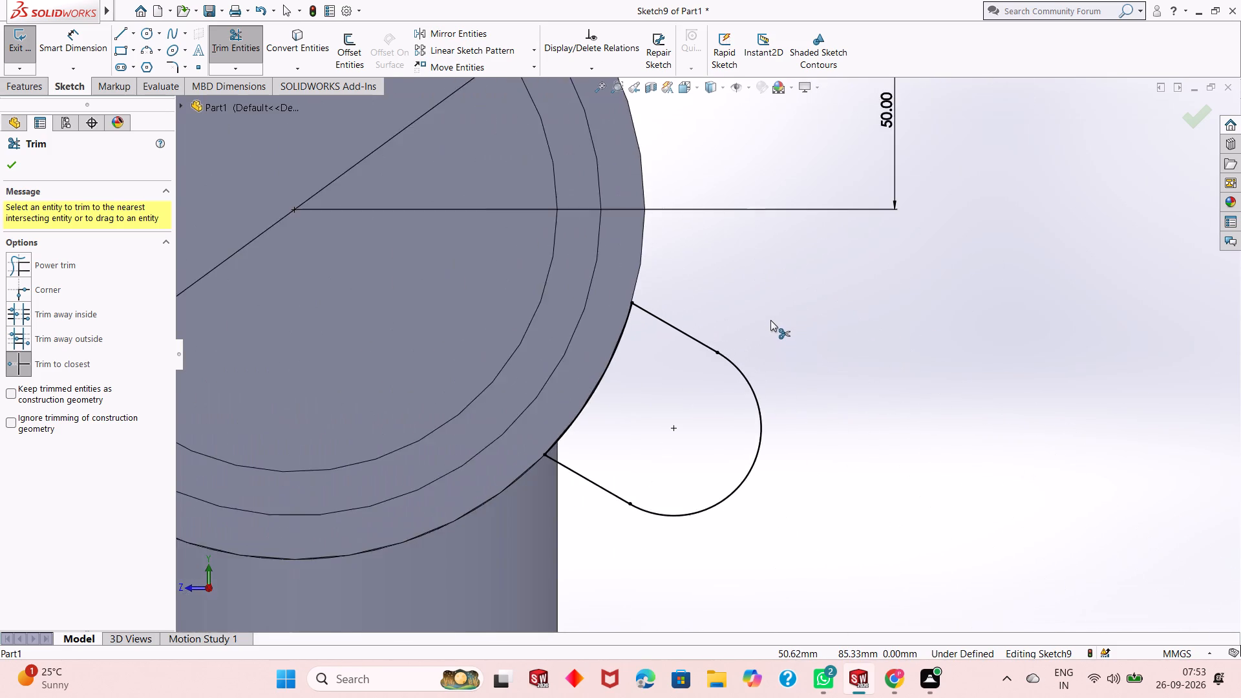
# Trim the two short arc stubs that overhang the ends of the lower-left lobe's straight sides.
pyautogui.scroll(6, 770, 320)
pyautogui.scroll(-7, 416, 362)
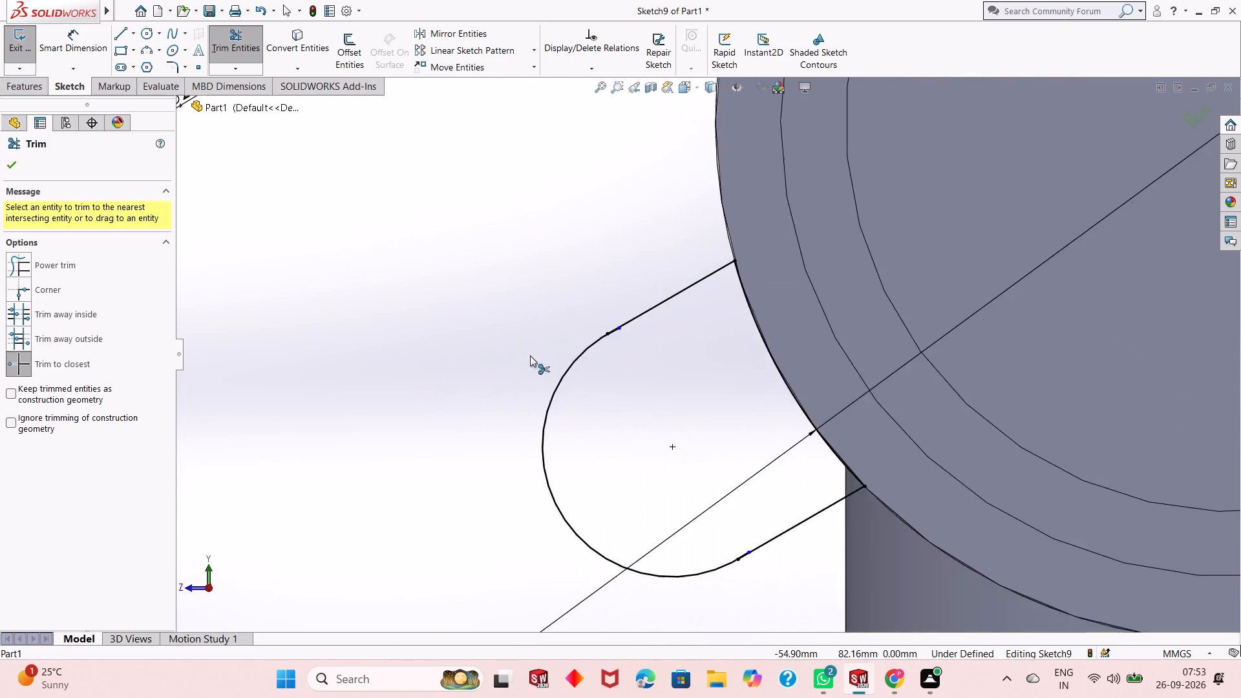
pyautogui.scroll(-9, 530, 355)
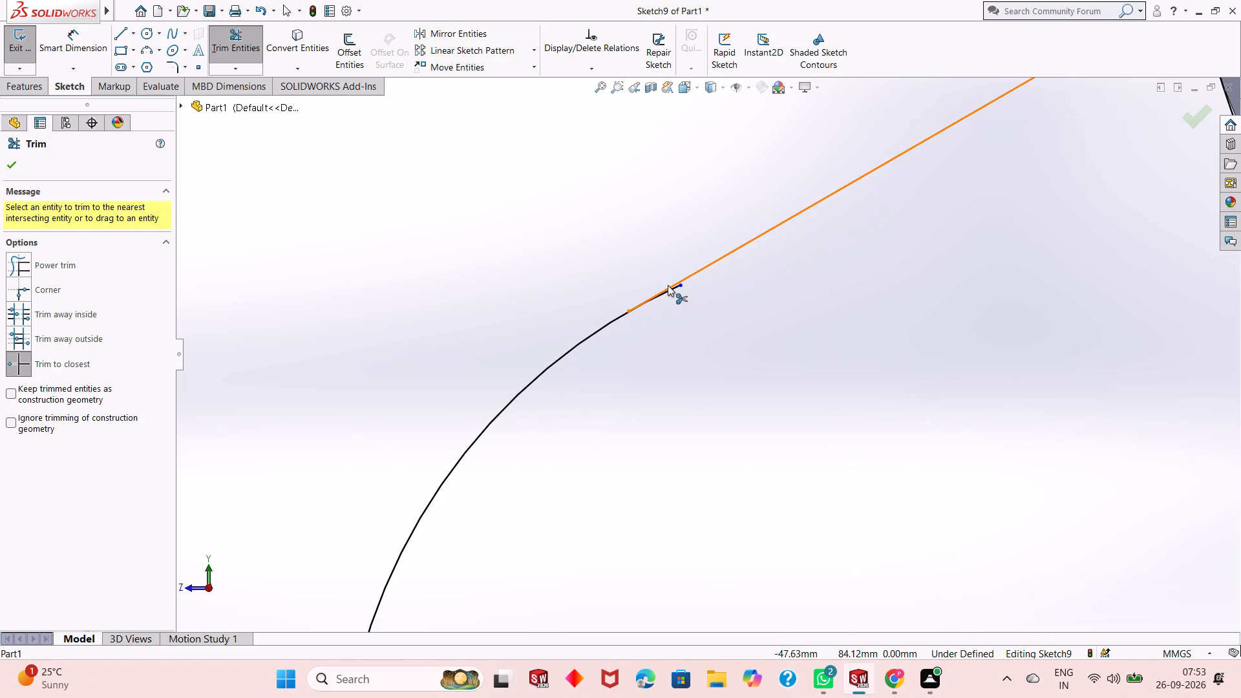
pyautogui.click(677, 291)
pyautogui.scroll(3, 600, 352)
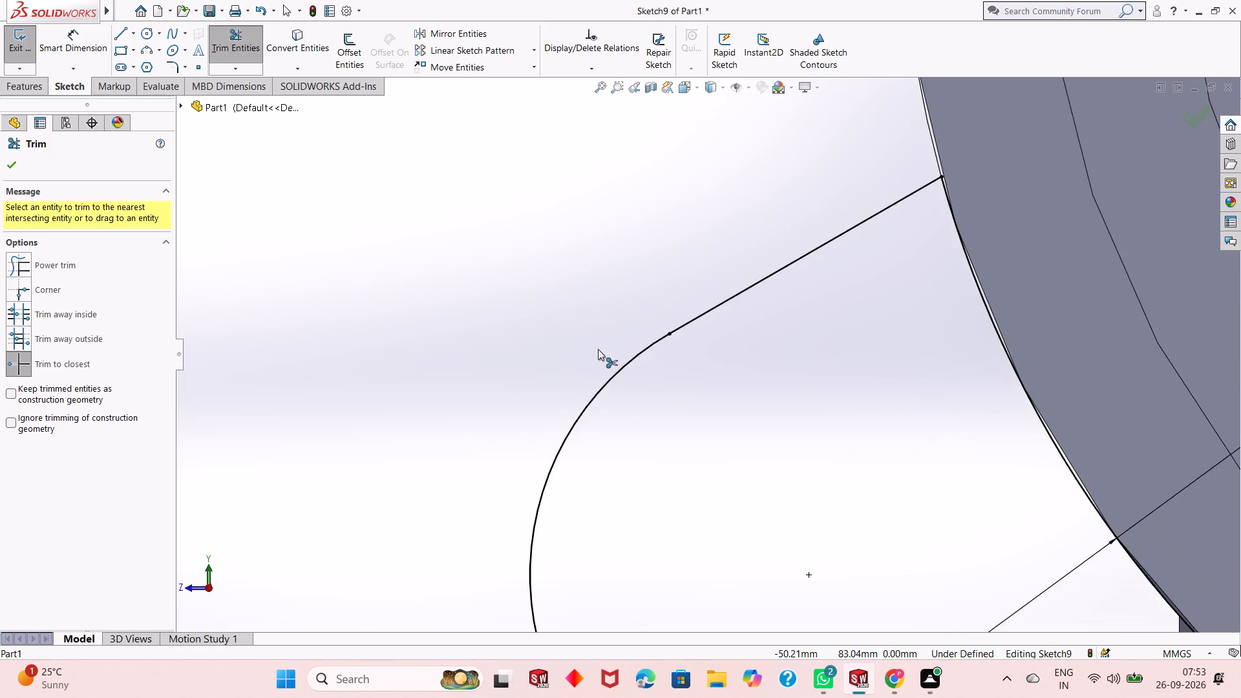
pyautogui.scroll(5, 598, 349)
pyautogui.scroll(-4, 851, 589)
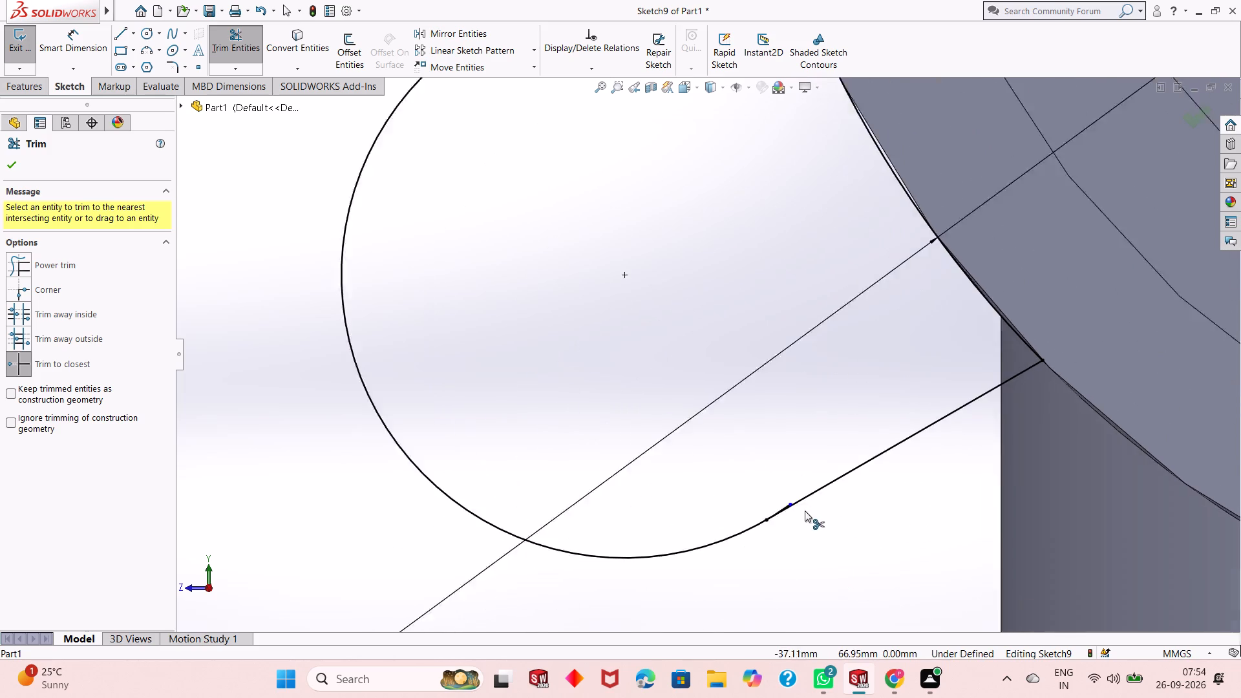
pyautogui.scroll(-9, 805, 511)
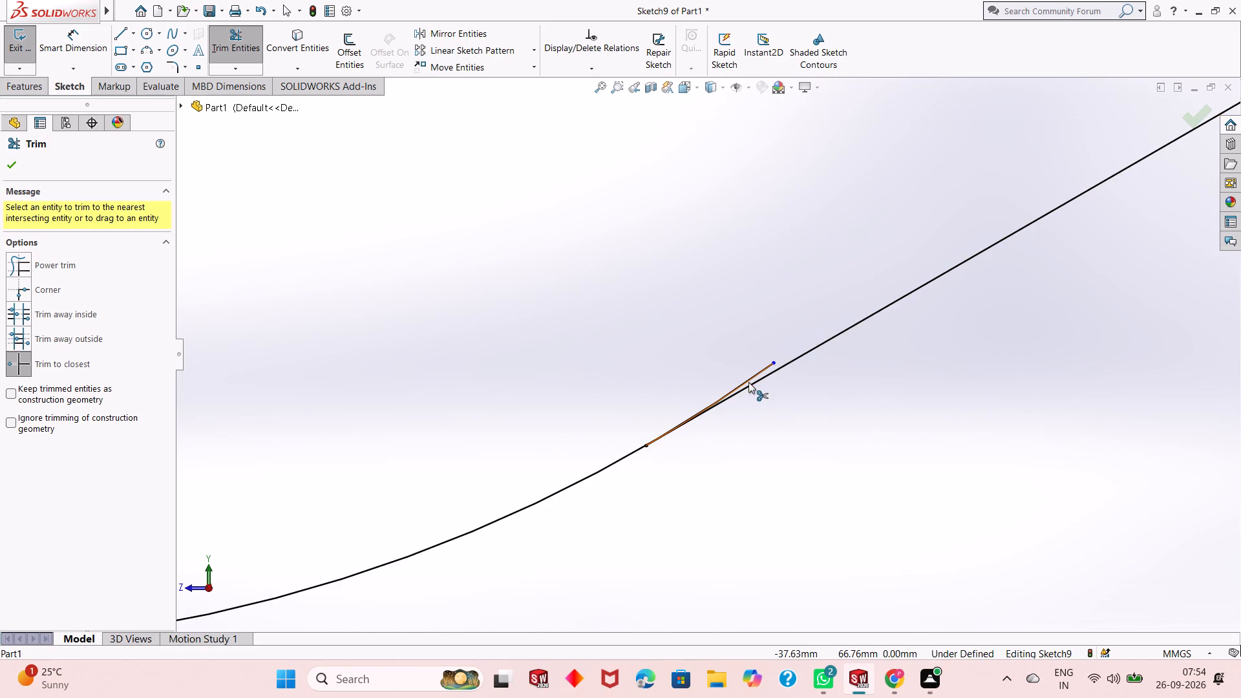
pyautogui.click(751, 374)
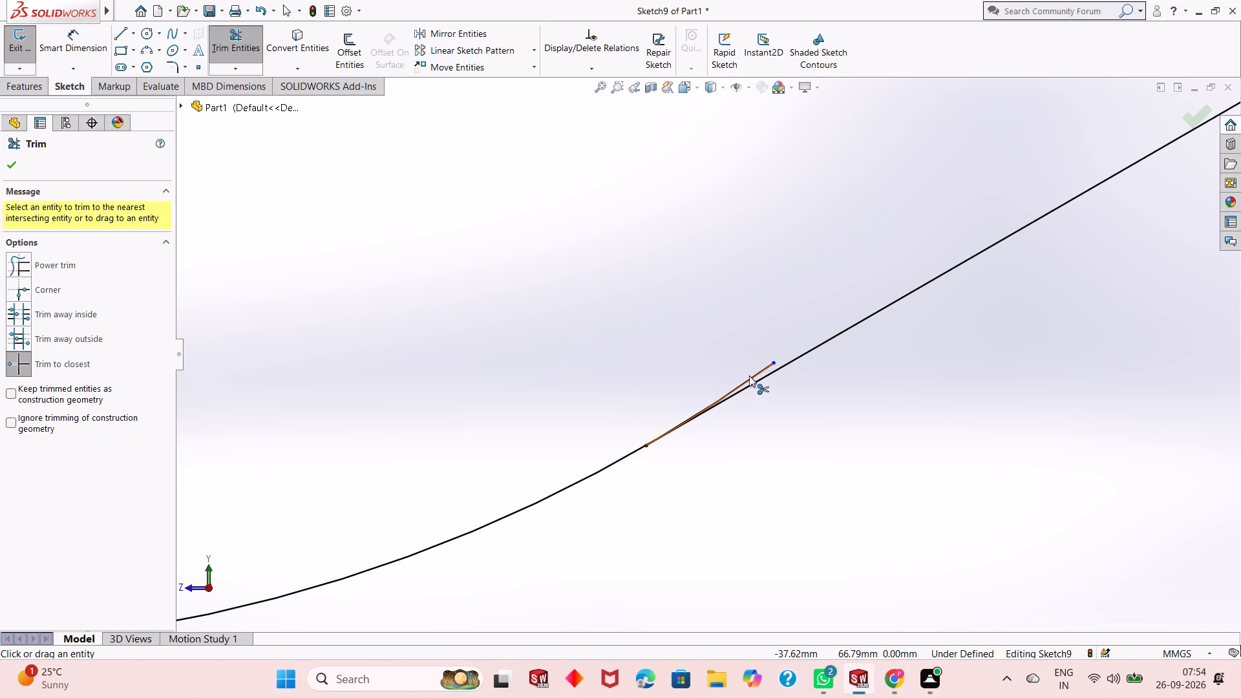
pyautogui.click(749, 375)
pyautogui.click(753, 375)
pyautogui.scroll(-3, 734, 406)
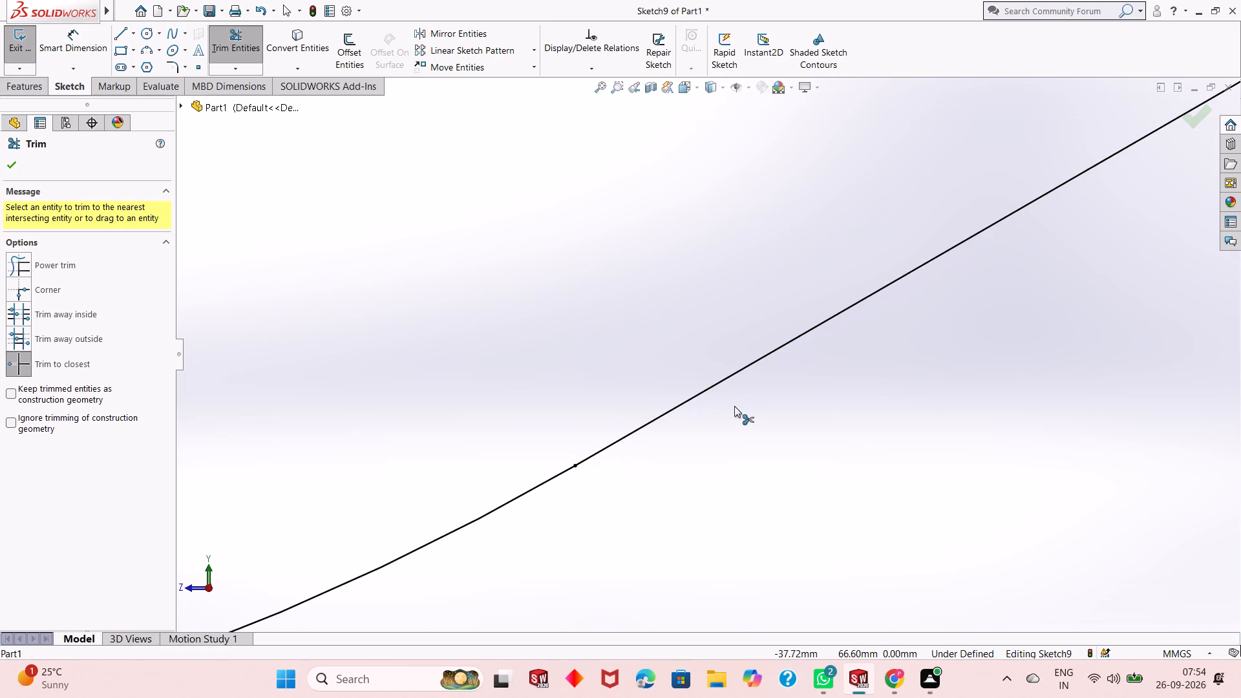
# Trim the two short arc stubs that overhang the upper lobe's vertical sides and finish trimming.
pyautogui.scroll(20, 734, 406)
pyautogui.scroll(2, 734, 406)
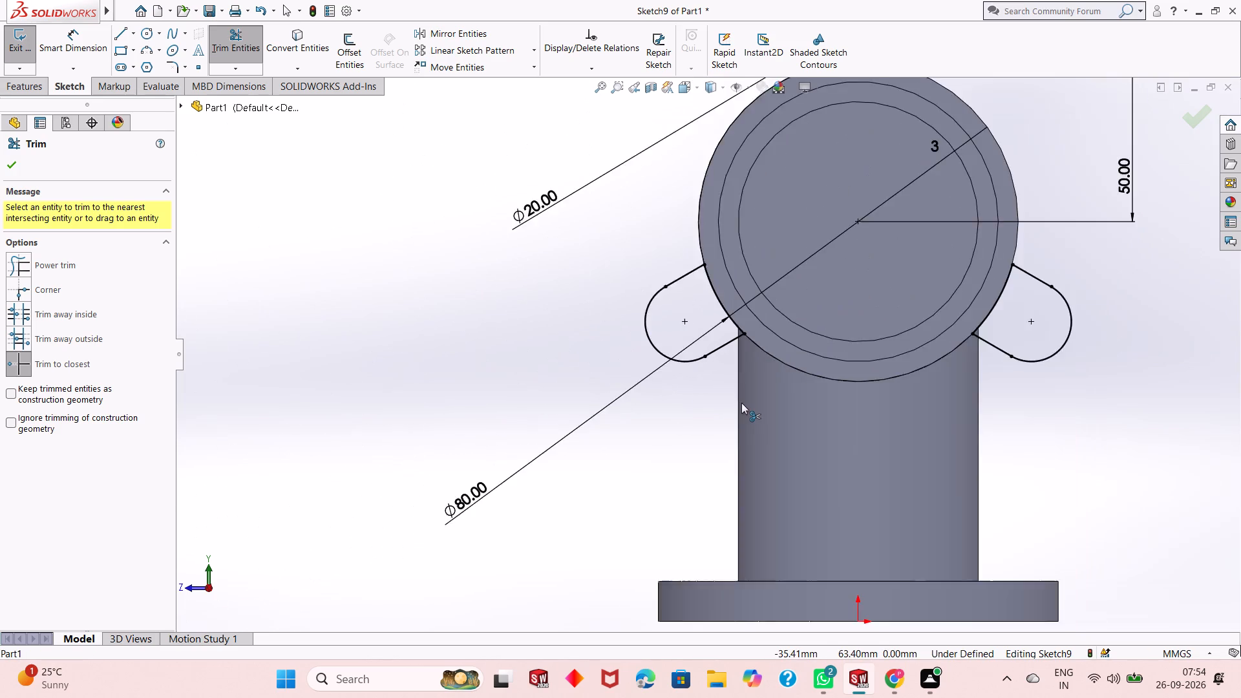
pyautogui.scroll(4, 741, 403)
pyautogui.scroll(-5, 782, 152)
pyautogui.scroll(-6, 786, 253)
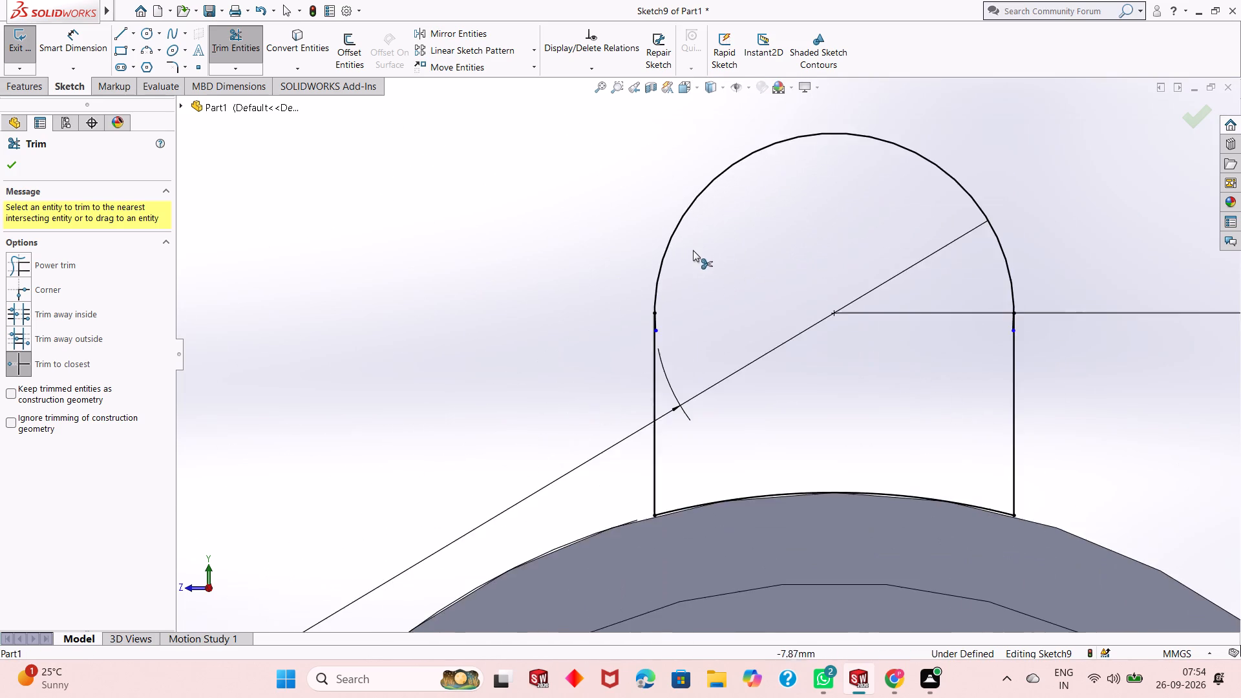
pyautogui.scroll(-15, 654, 332)
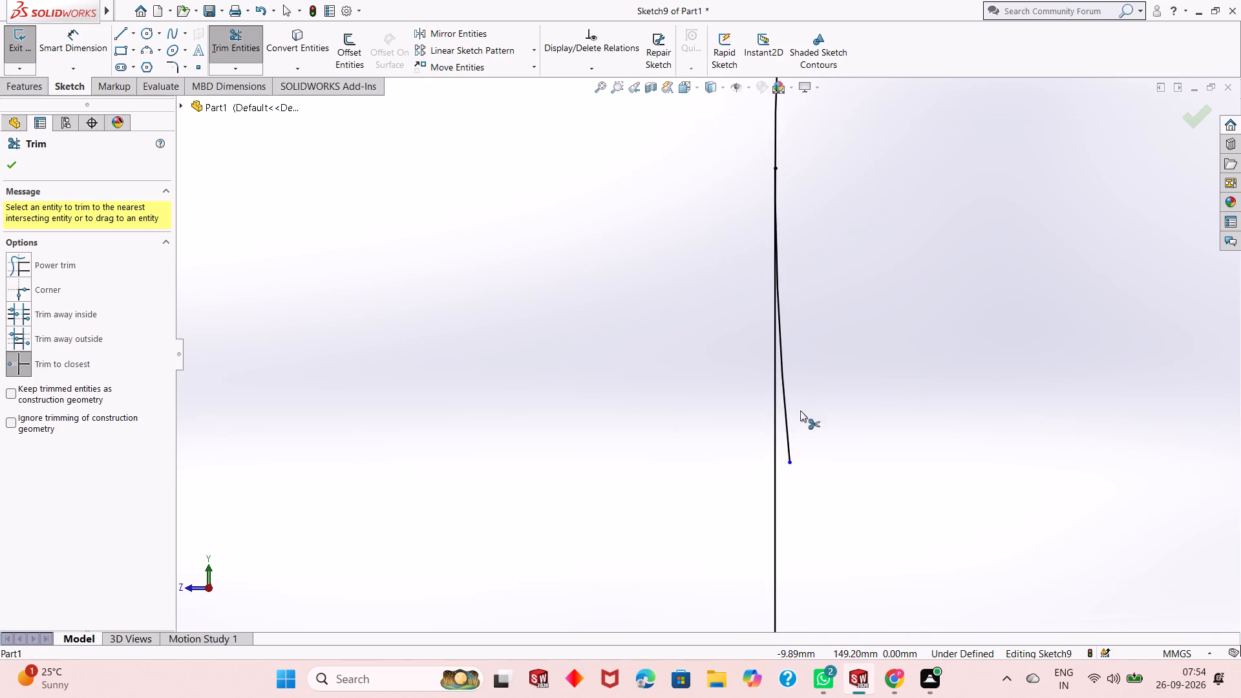
pyautogui.click(789, 432)
pyautogui.scroll(16, 664, 403)
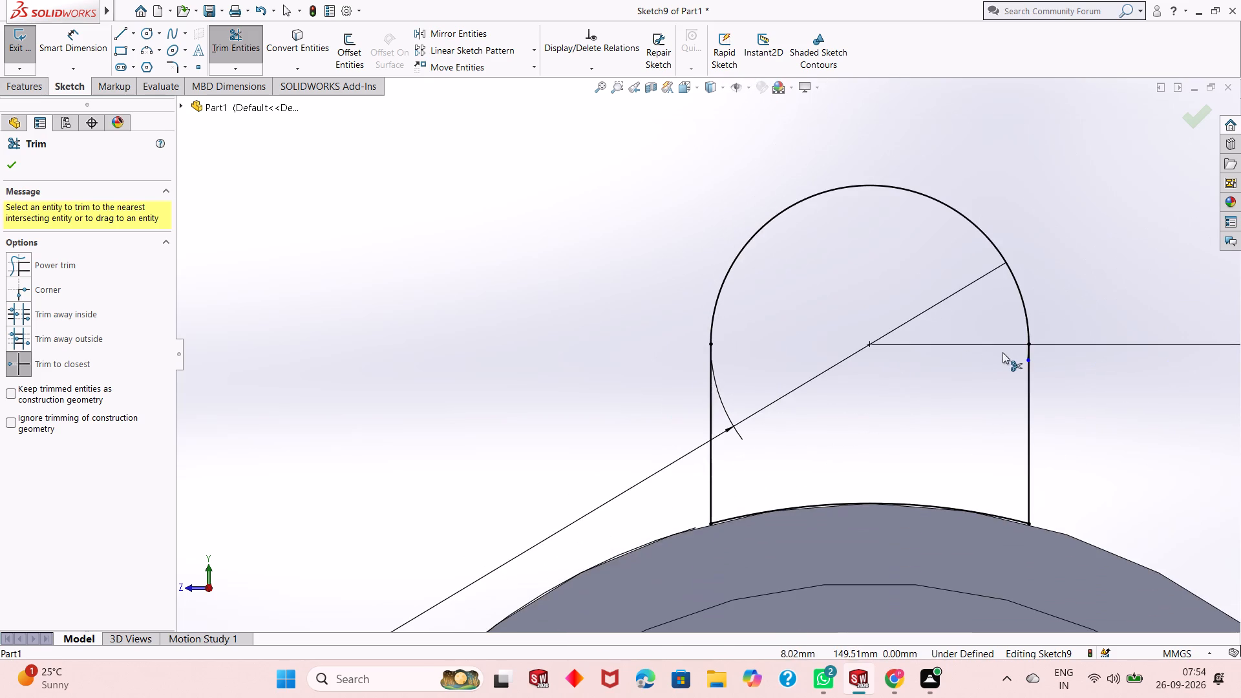
pyautogui.scroll(-5, 1025, 351)
pyautogui.scroll(-9, 912, 322)
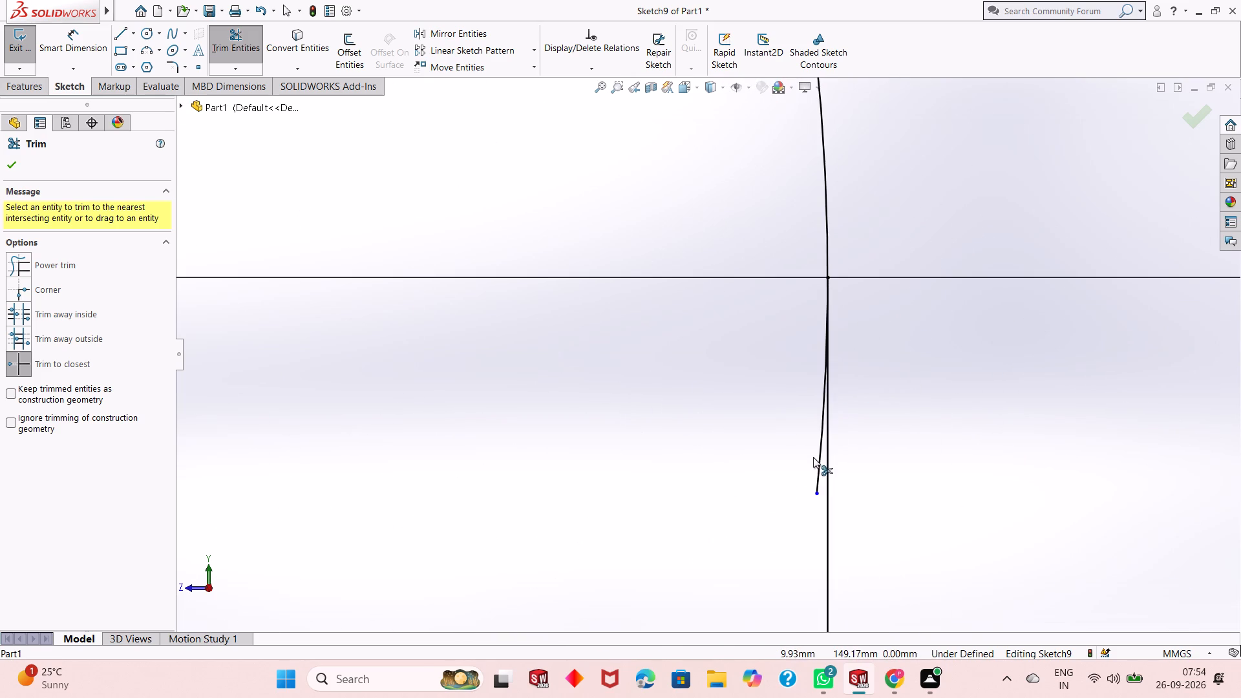
pyautogui.click(819, 464)
pyautogui.scroll(8, 840, 434)
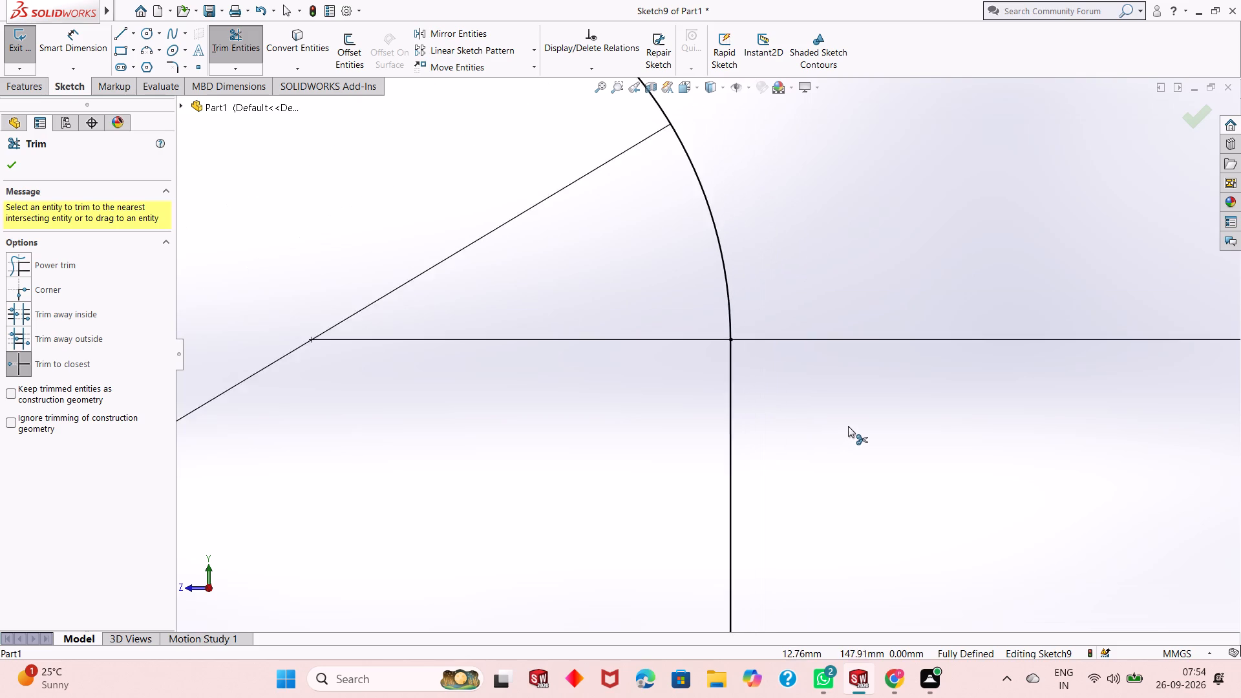
pyautogui.scroll(16, 848, 426)
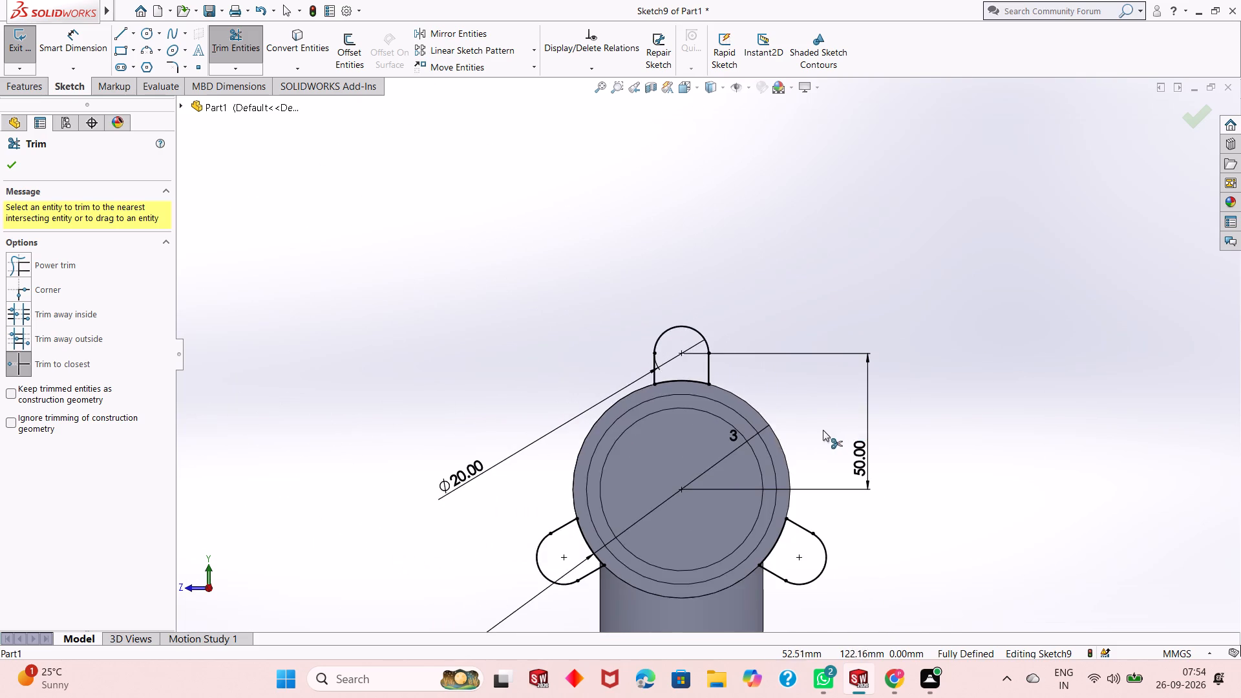
pyautogui.scroll(2, 823, 430)
pyautogui.scroll(-3, 657, 480)
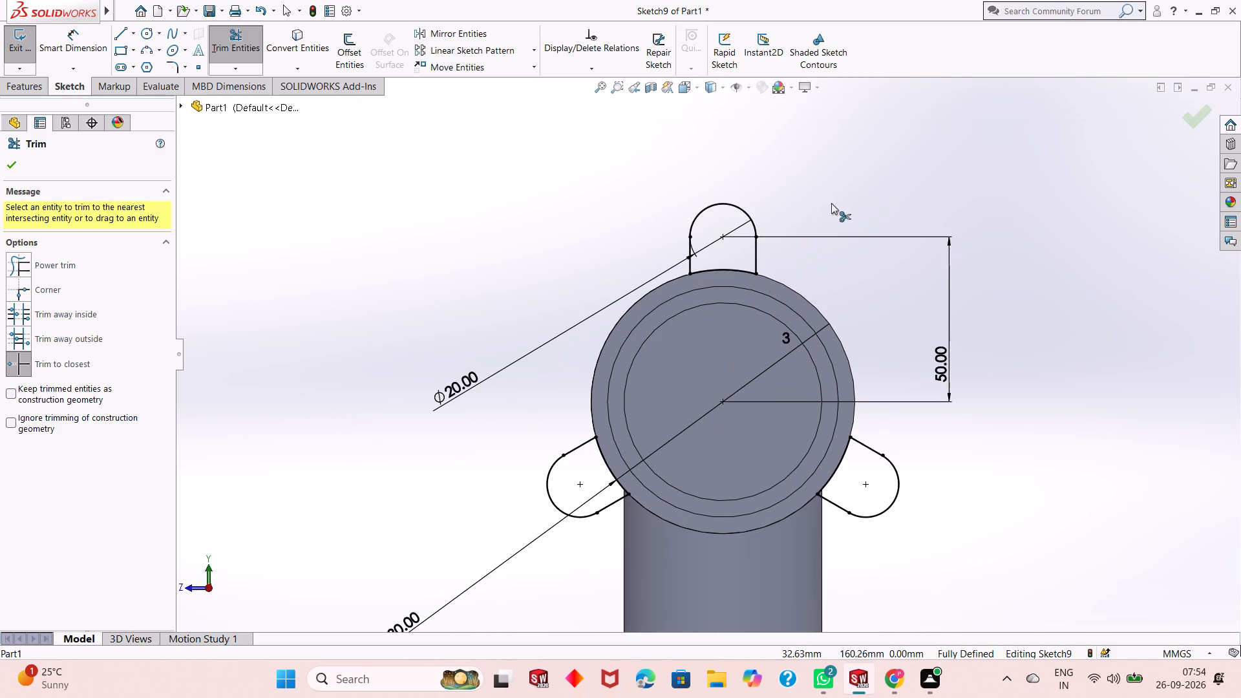
pyautogui.rightClick(849, 202)
pyautogui.click(886, 250)
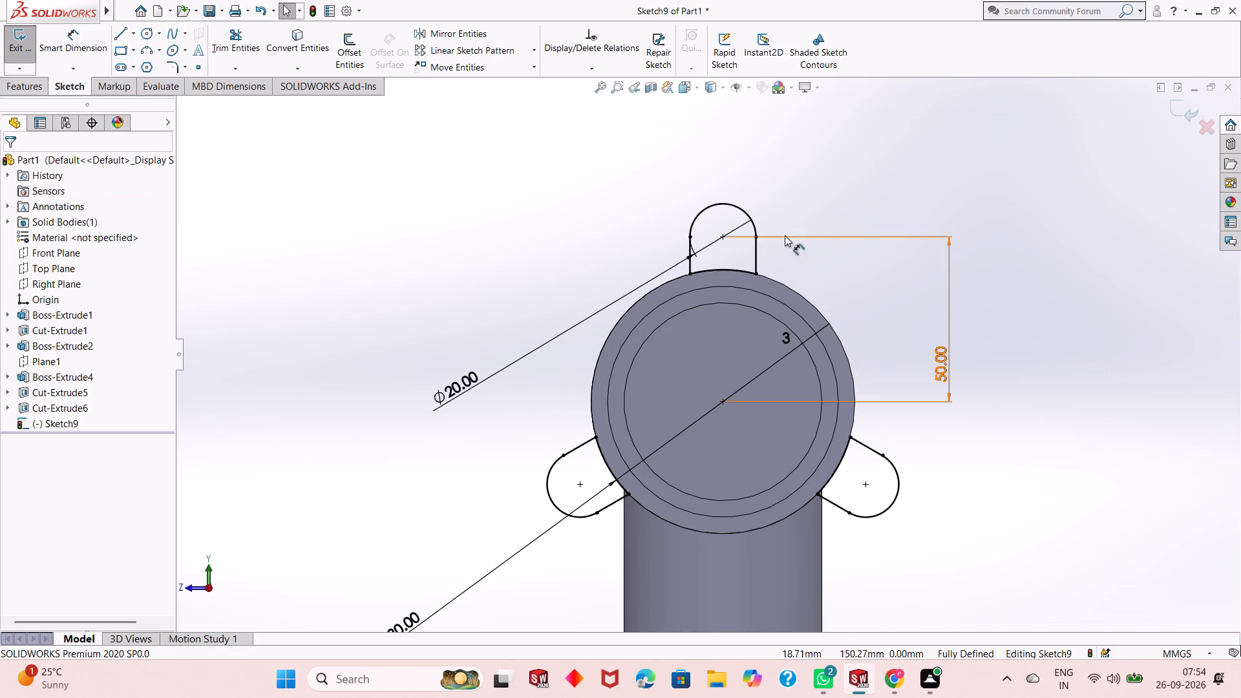
# Sketch a circle about 9.2 mm in diameter centred on the upper lobe's arc centre.
pyautogui.click(147, 36)
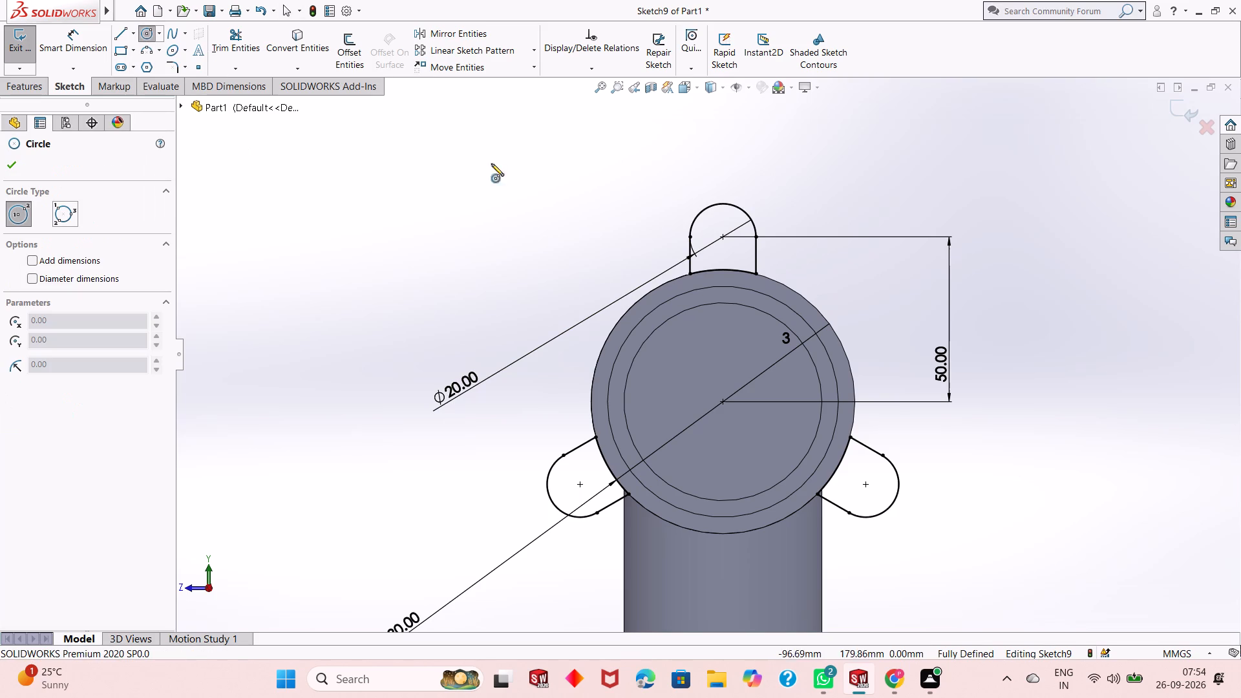
pyautogui.click(723, 237)
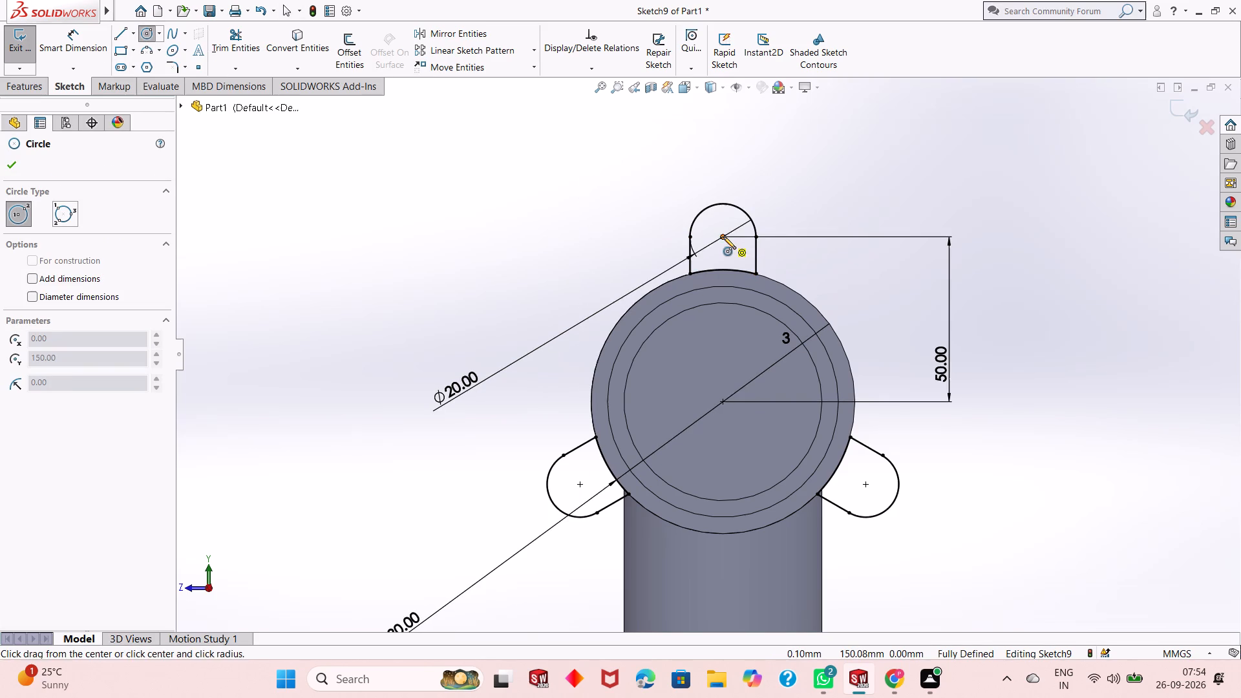
pyautogui.click(730, 224)
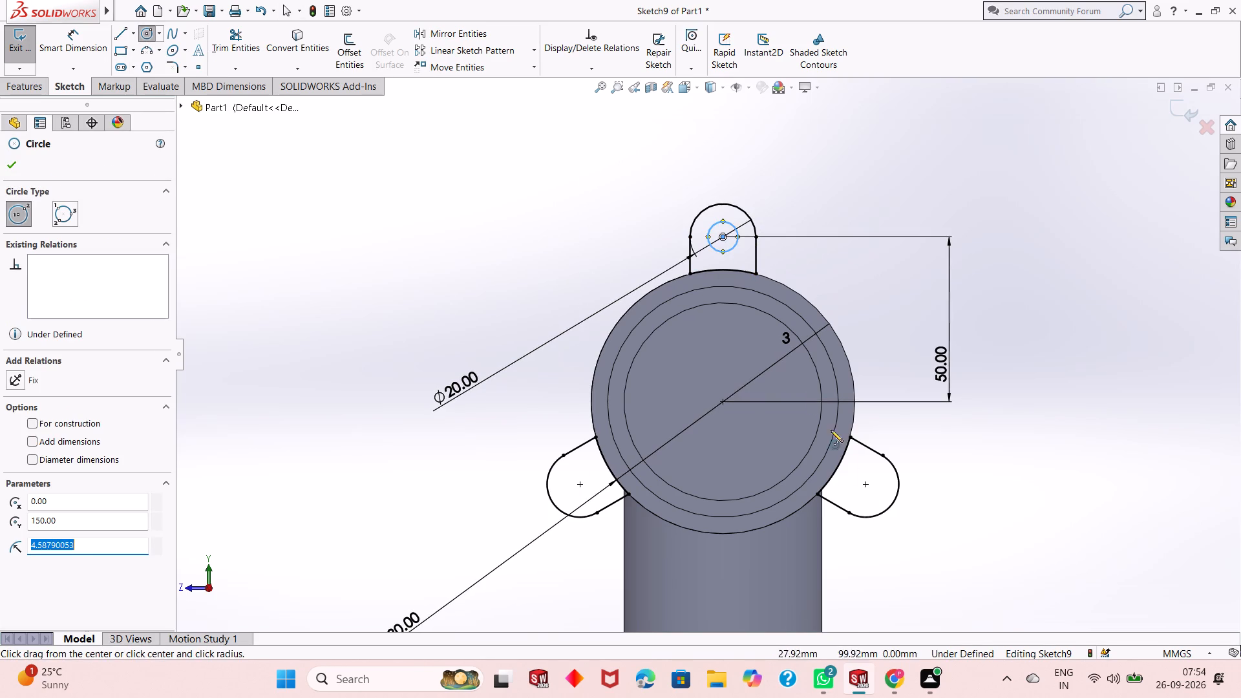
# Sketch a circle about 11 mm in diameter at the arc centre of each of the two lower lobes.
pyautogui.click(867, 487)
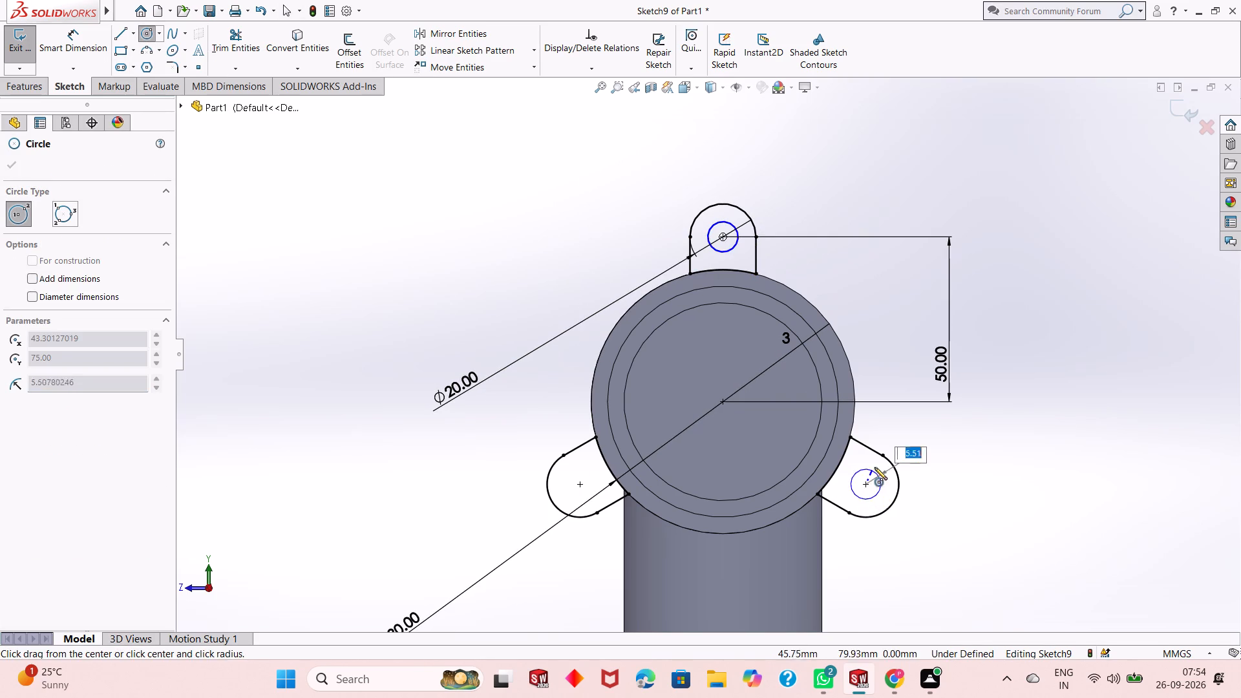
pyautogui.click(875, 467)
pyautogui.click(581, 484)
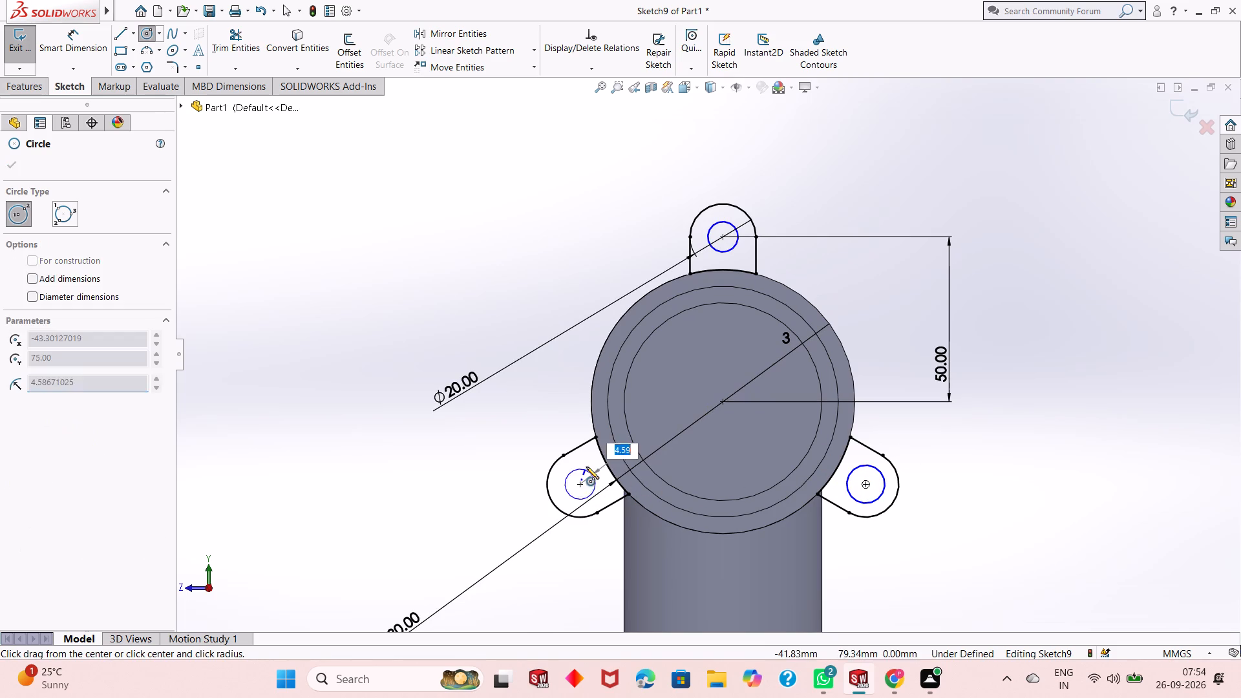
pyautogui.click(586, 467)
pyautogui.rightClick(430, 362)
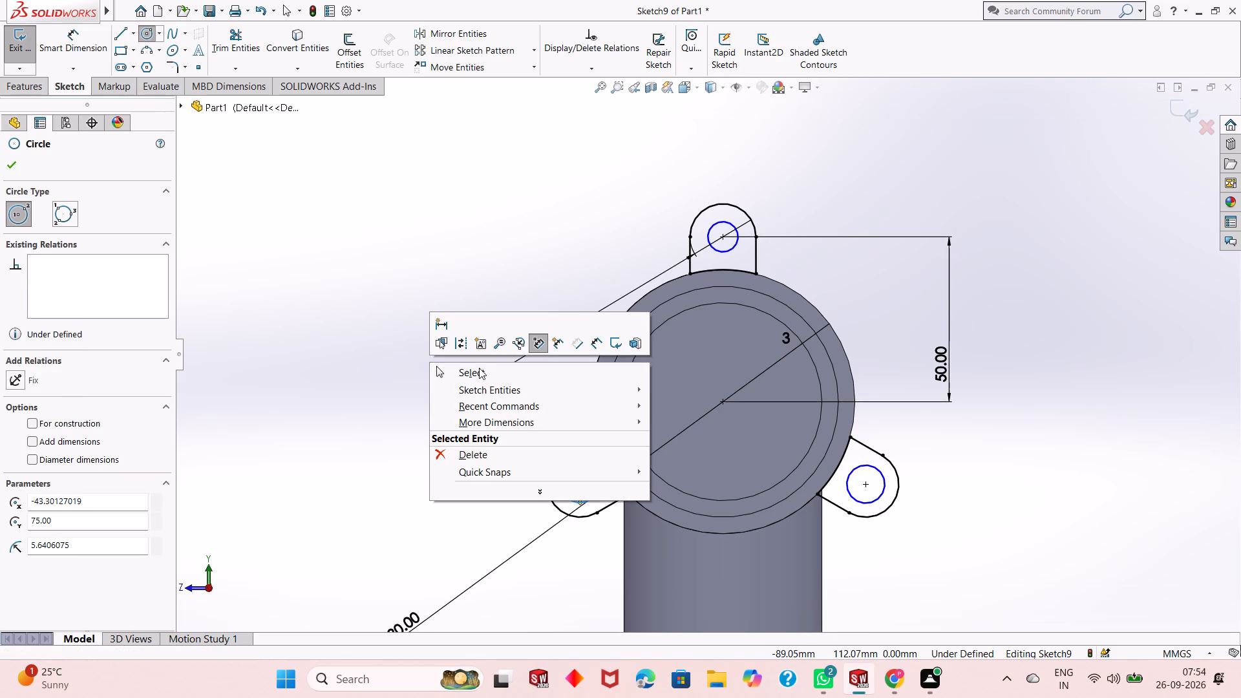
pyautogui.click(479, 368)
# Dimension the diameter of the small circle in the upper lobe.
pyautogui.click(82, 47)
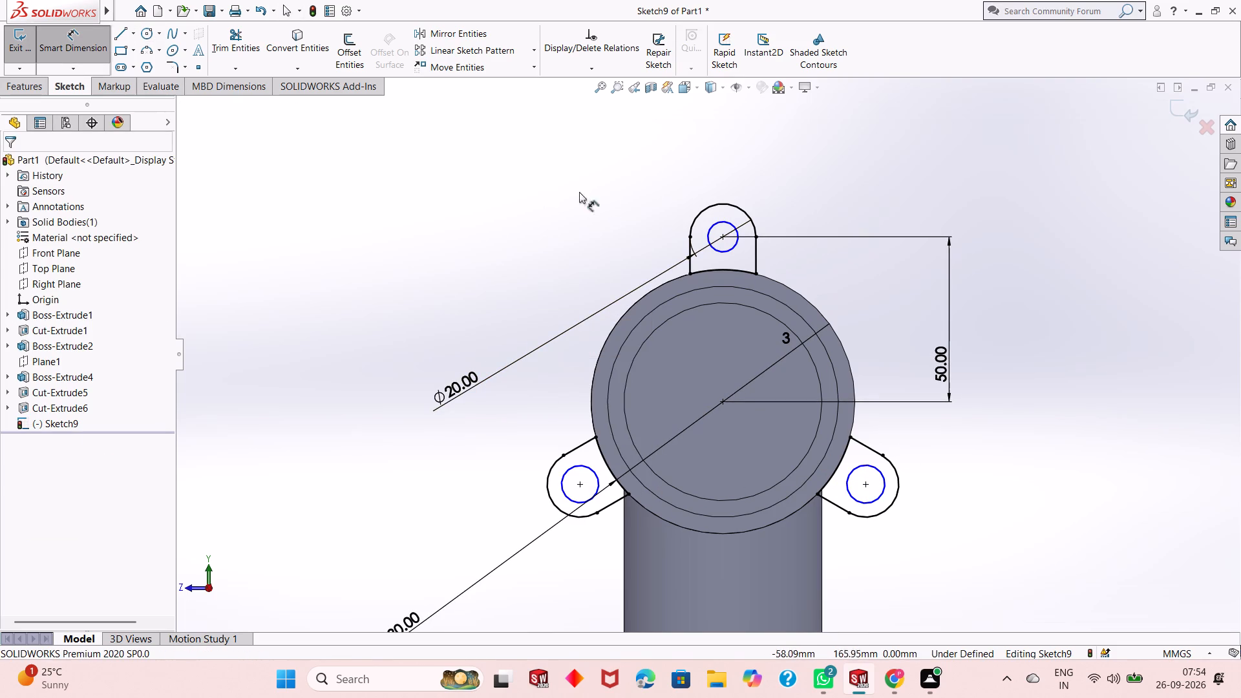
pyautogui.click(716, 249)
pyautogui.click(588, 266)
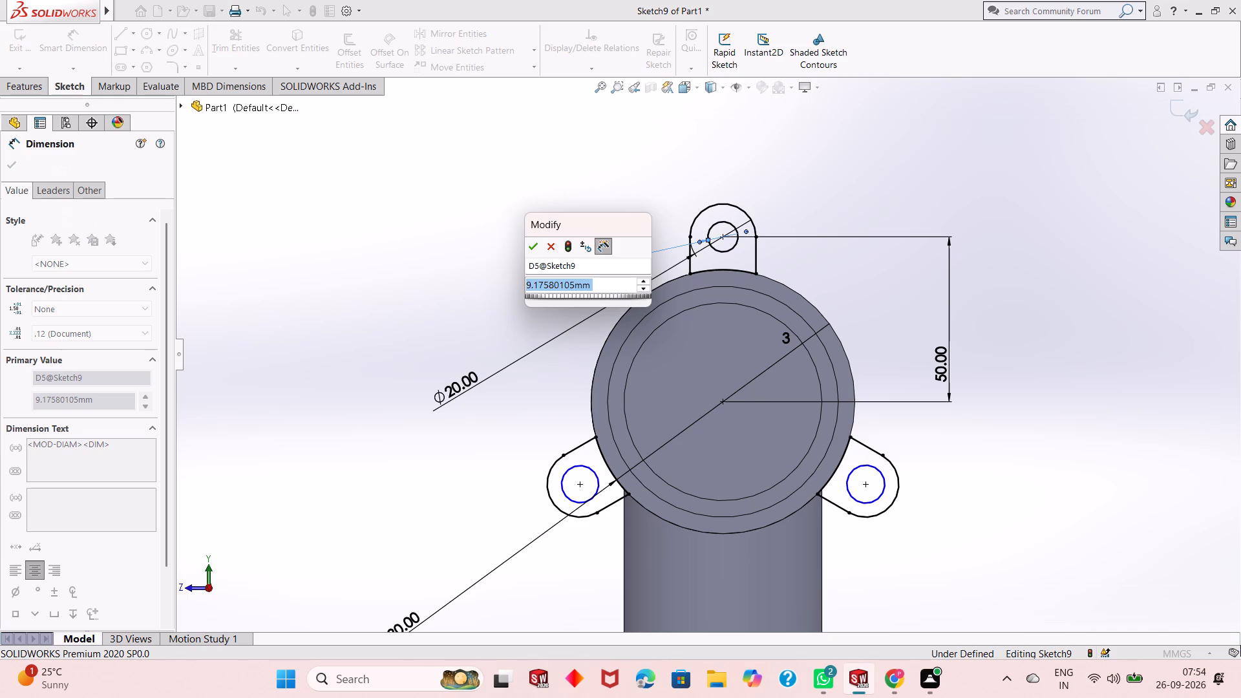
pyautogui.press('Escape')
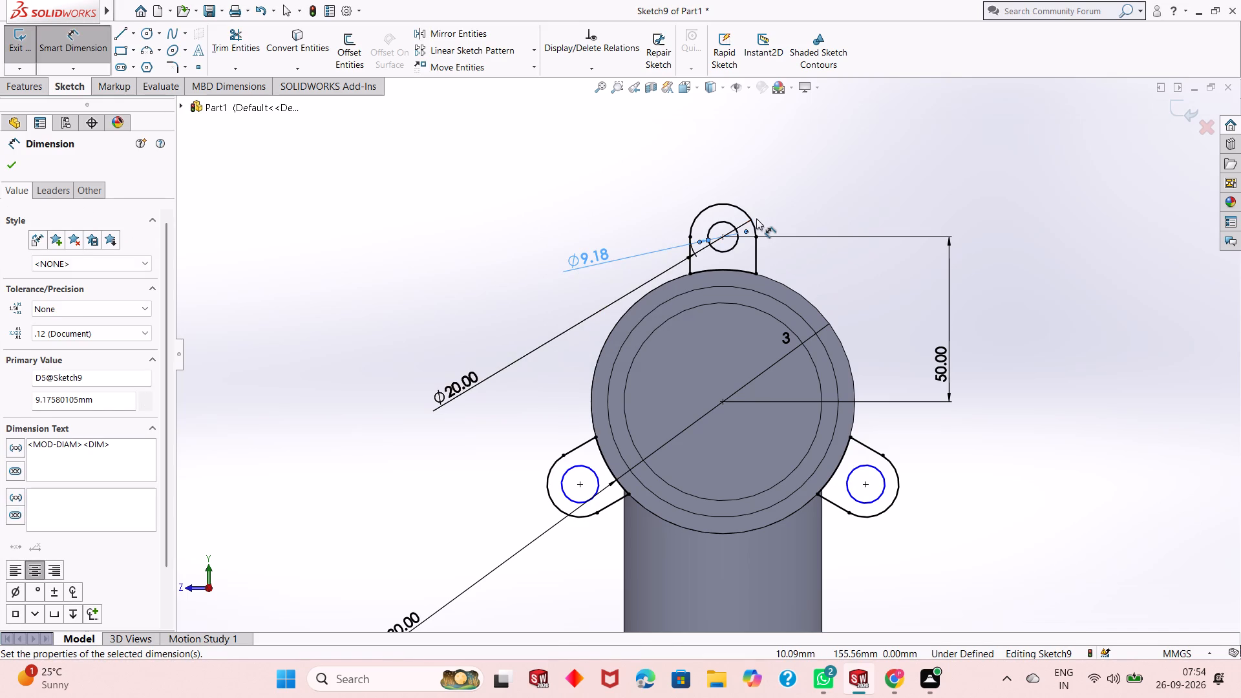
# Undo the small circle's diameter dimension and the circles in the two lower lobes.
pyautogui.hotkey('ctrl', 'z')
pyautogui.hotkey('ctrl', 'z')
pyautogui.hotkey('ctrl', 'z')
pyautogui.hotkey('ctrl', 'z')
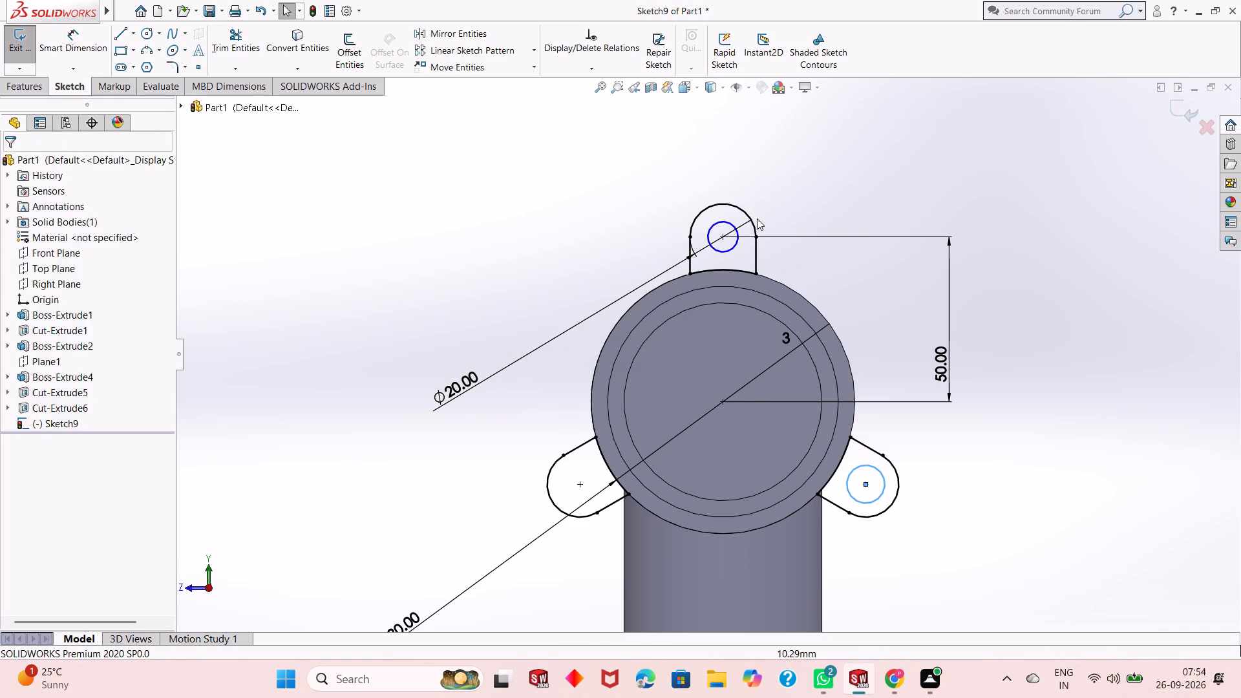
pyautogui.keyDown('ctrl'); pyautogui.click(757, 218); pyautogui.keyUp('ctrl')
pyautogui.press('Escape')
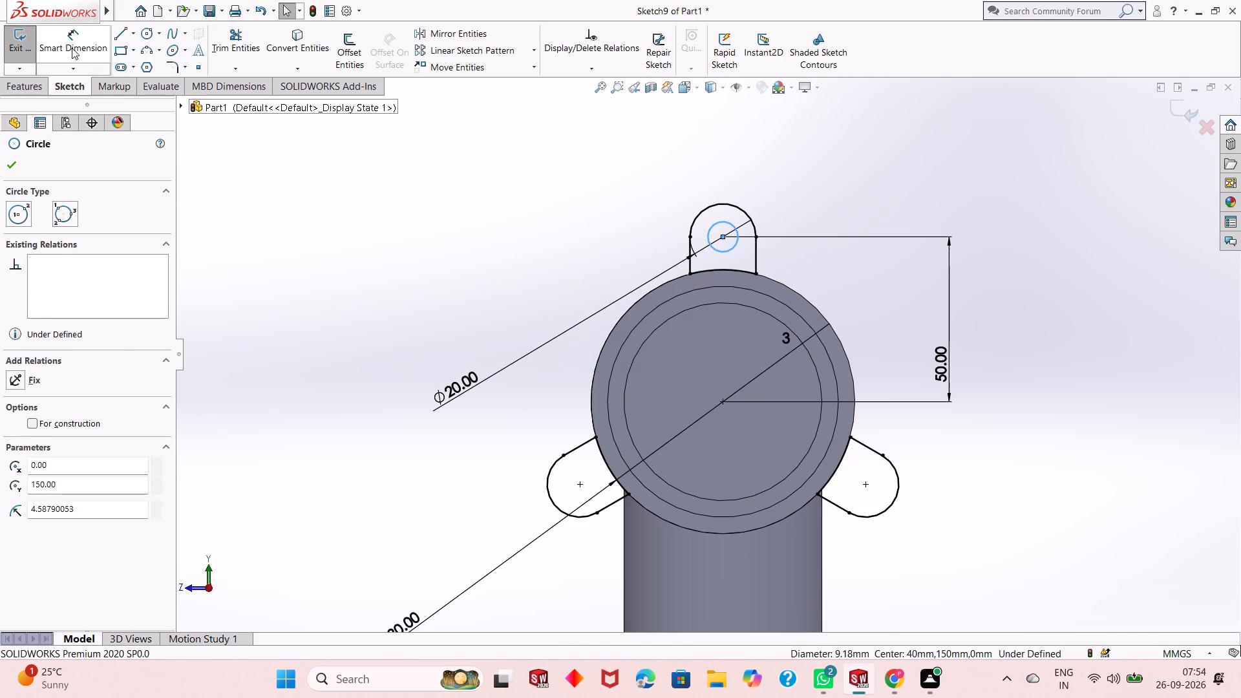
# Dimension the diameter of the circle in the upper lobe as 10 mm.
pyautogui.click(68, 43)
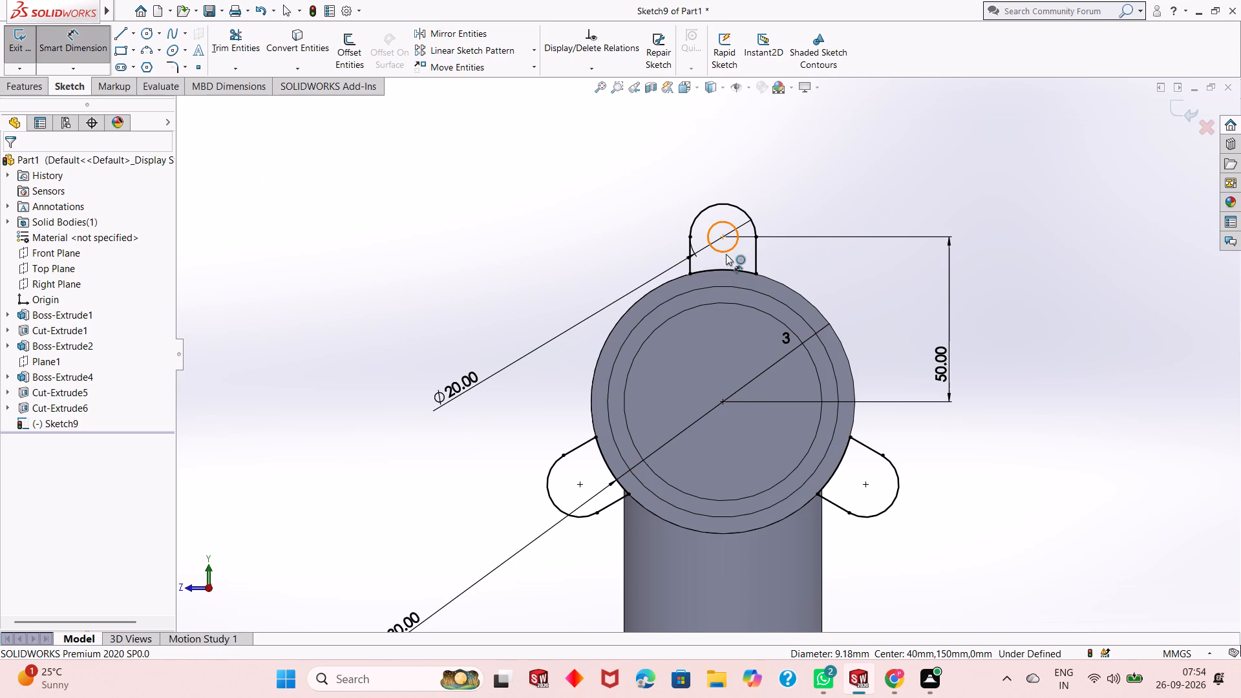
pyautogui.click(726, 253)
pyautogui.click(537, 321)
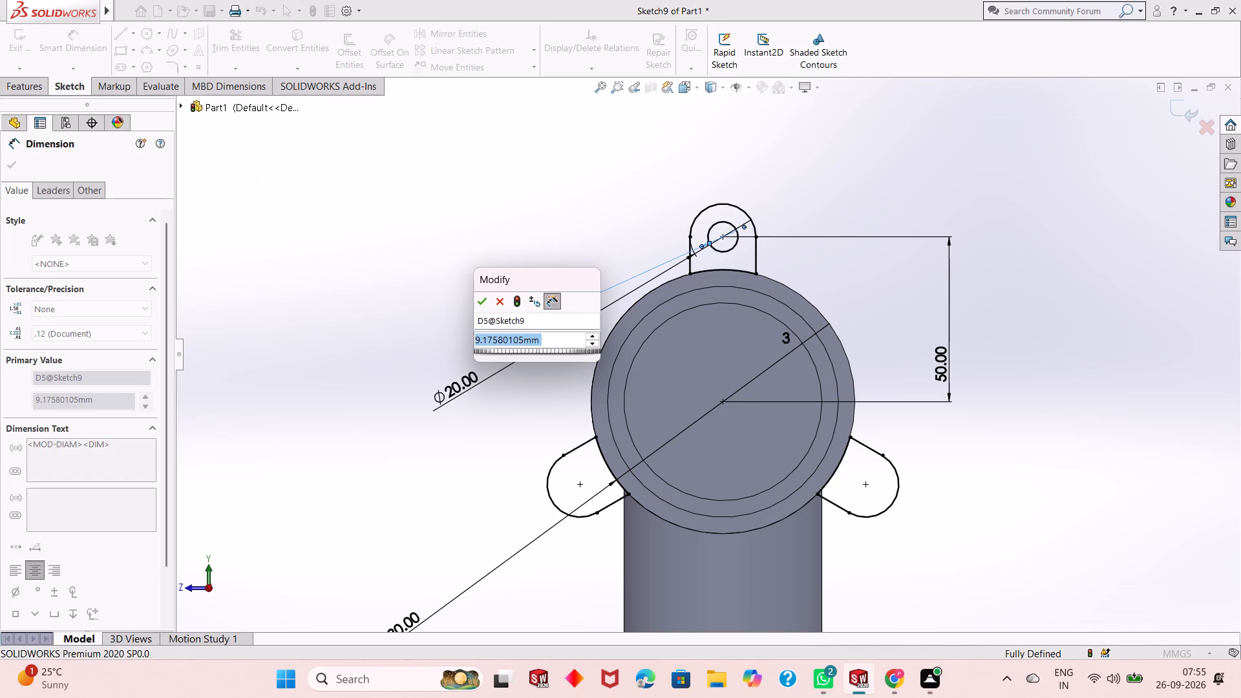
pyautogui.write('10')
pyautogui.press('Return')
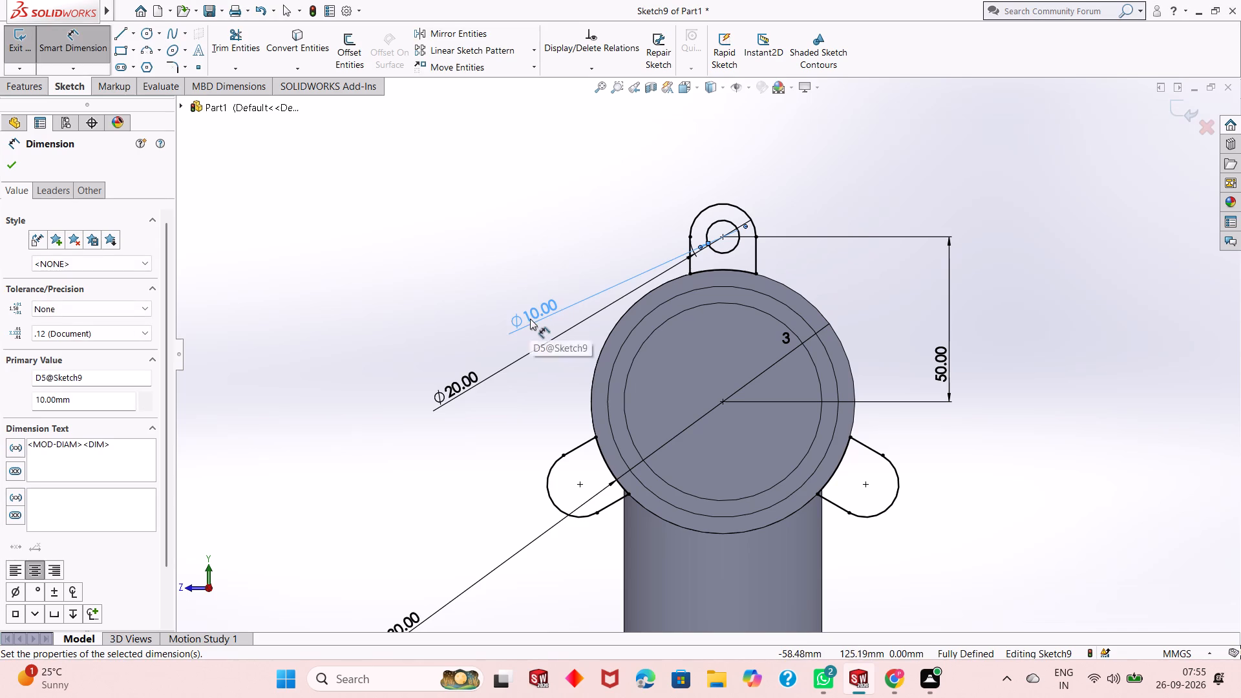
pyautogui.rightClick(449, 195)
pyautogui.click(464, 235)
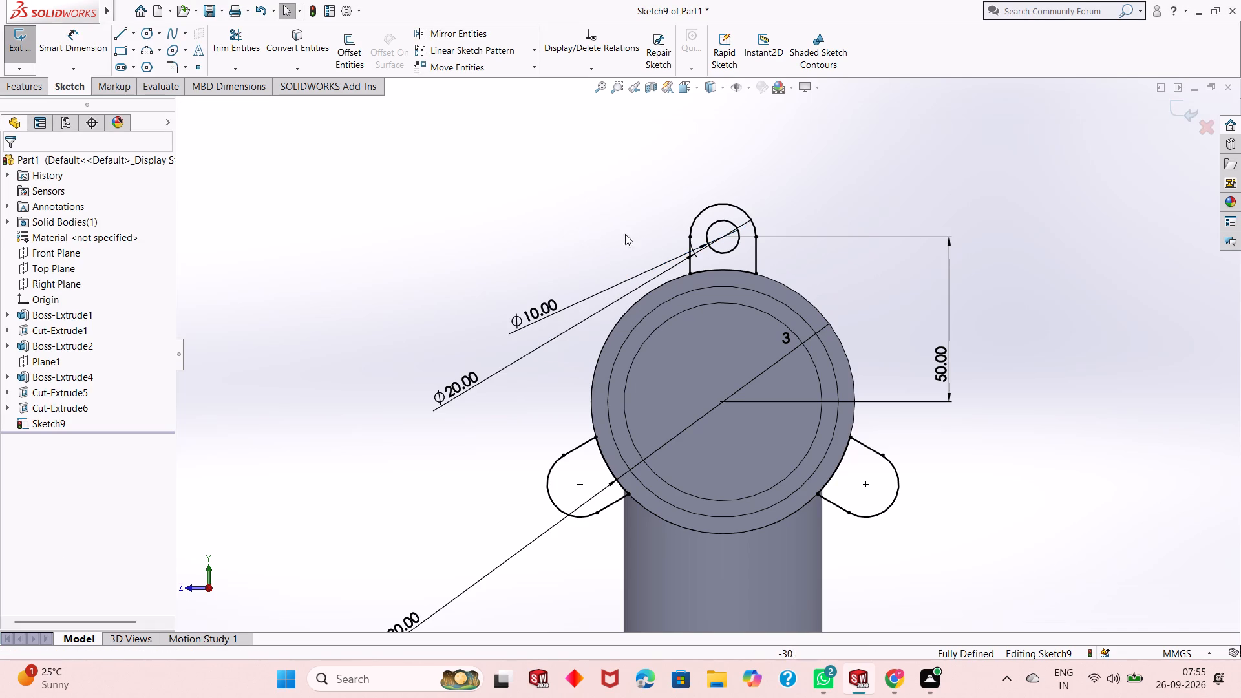
# Circular-pattern the 10 mm circle about the cylinder's centre point, with 3 equally spaced instances over 360 degrees.
pyautogui.click(721, 255)
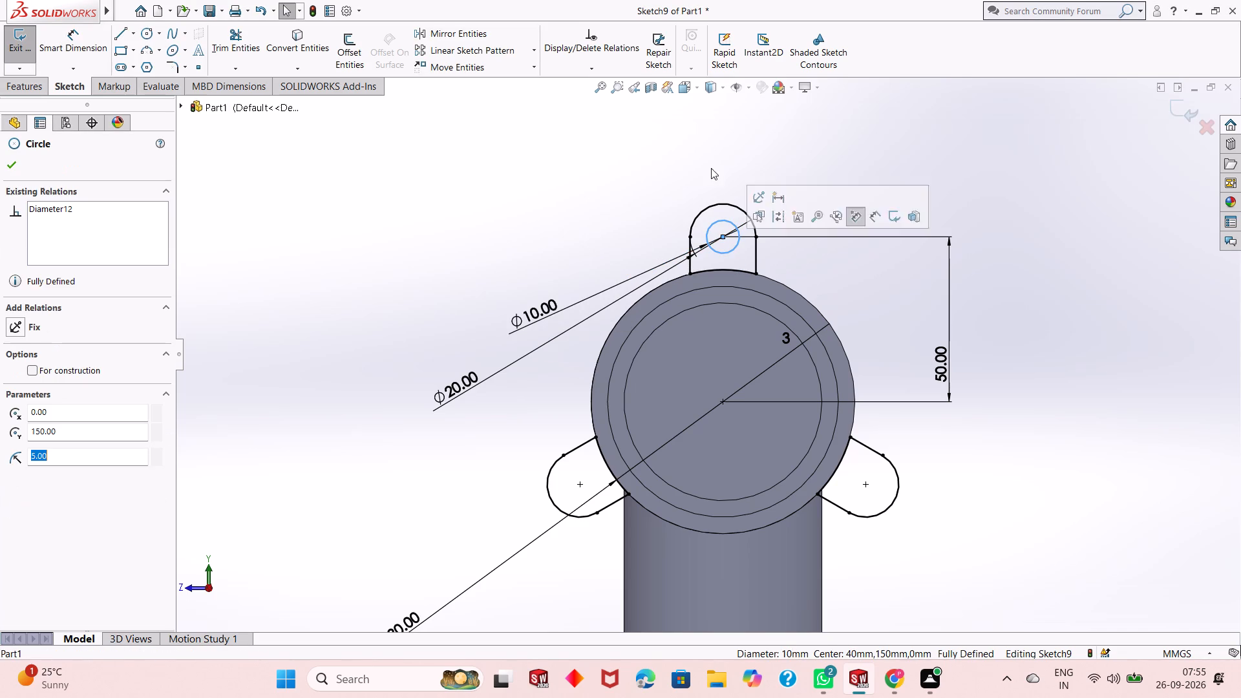
pyautogui.click(532, 48)
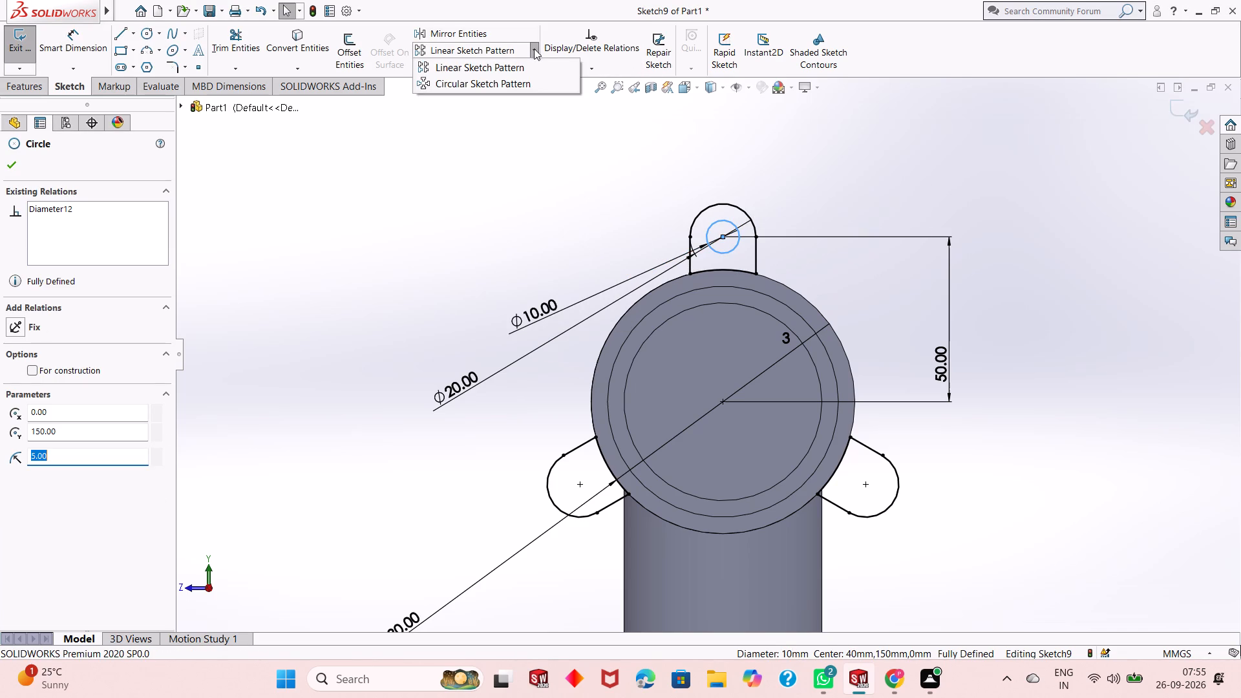
pyautogui.click(531, 81)
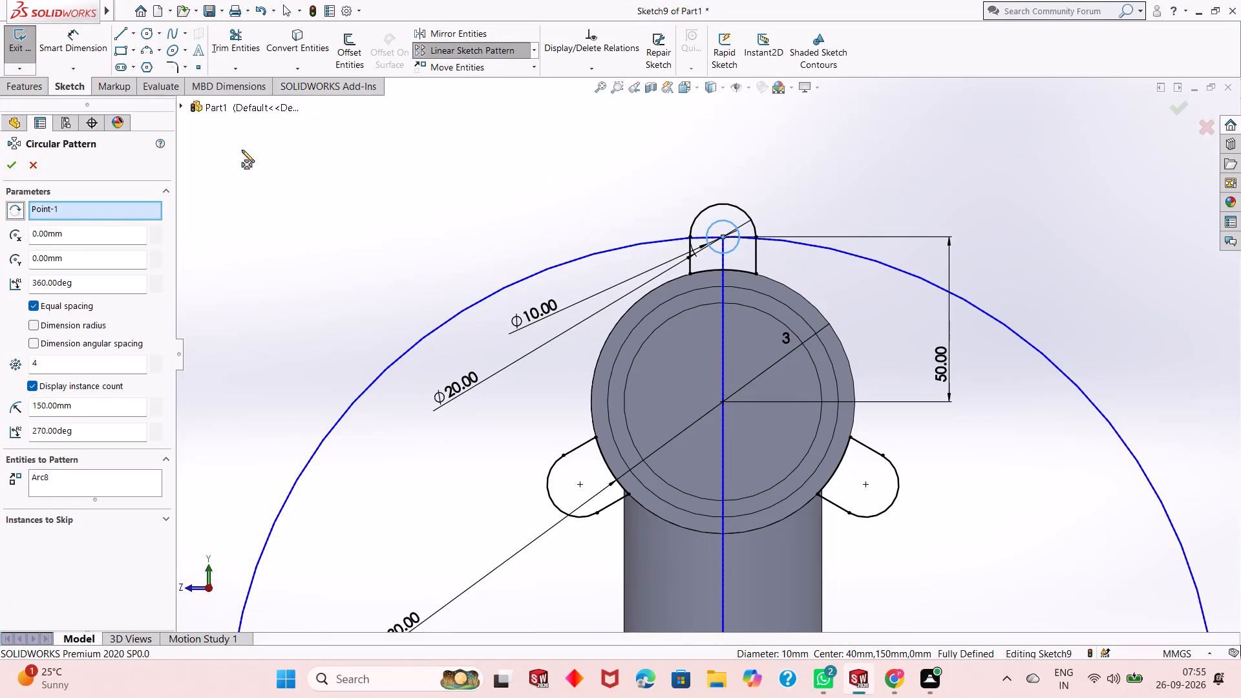
pyautogui.rightClick(91, 217)
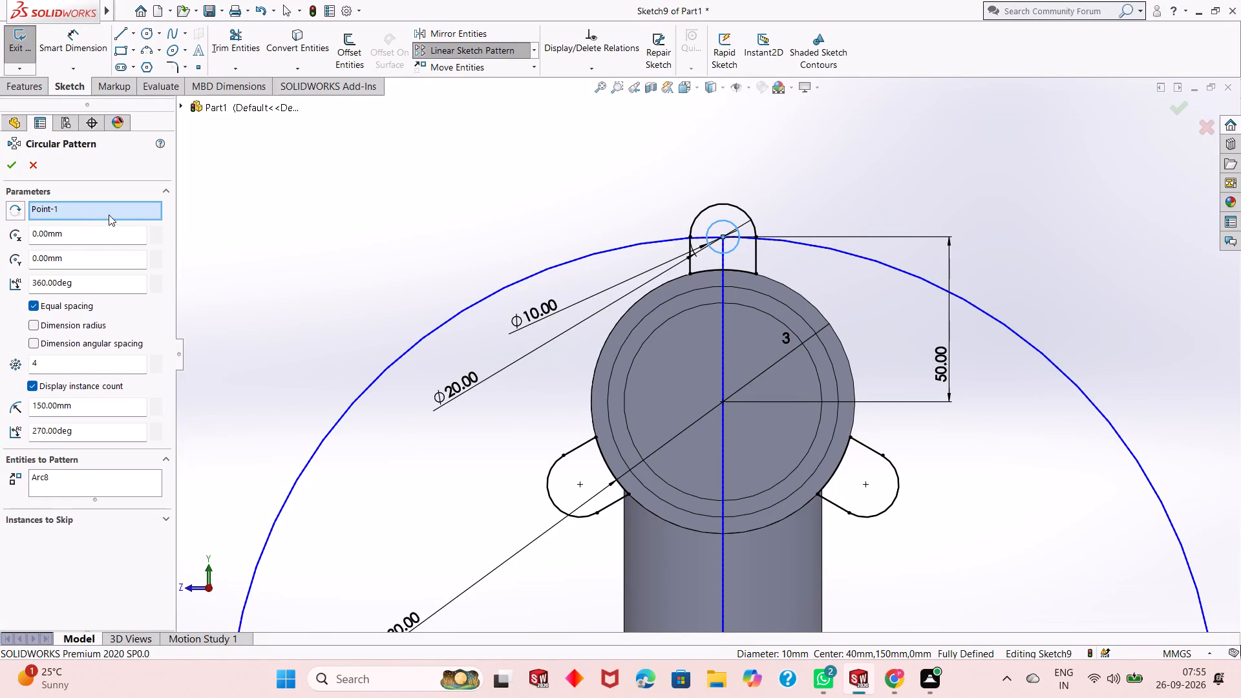
pyautogui.rightClick(111, 211)
pyautogui.click(191, 237)
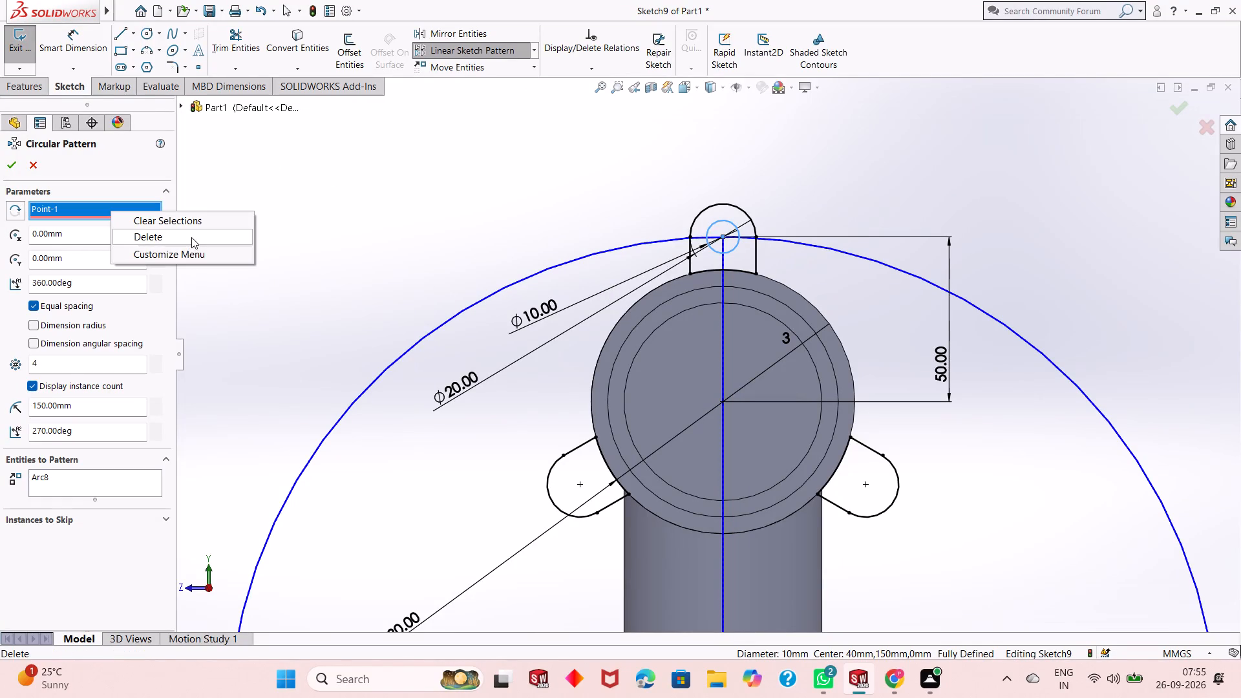
pyautogui.click(723, 404)
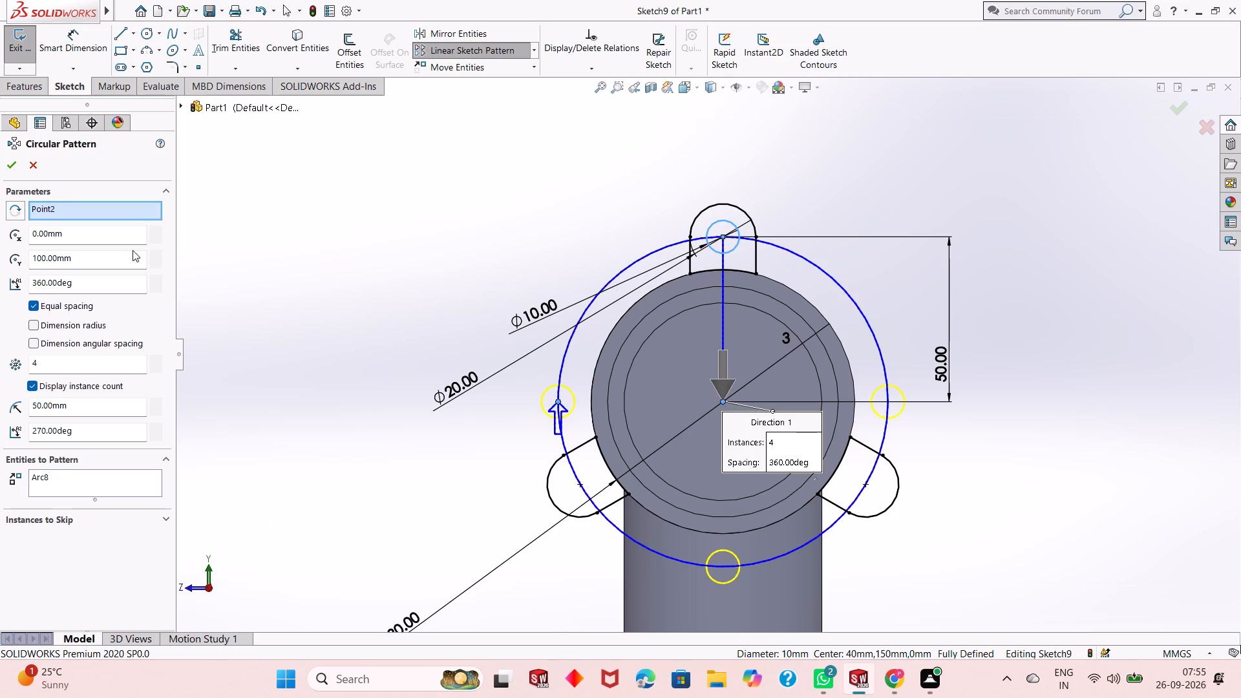
pyautogui.doubleClick(55, 370)
pyautogui.press('3')
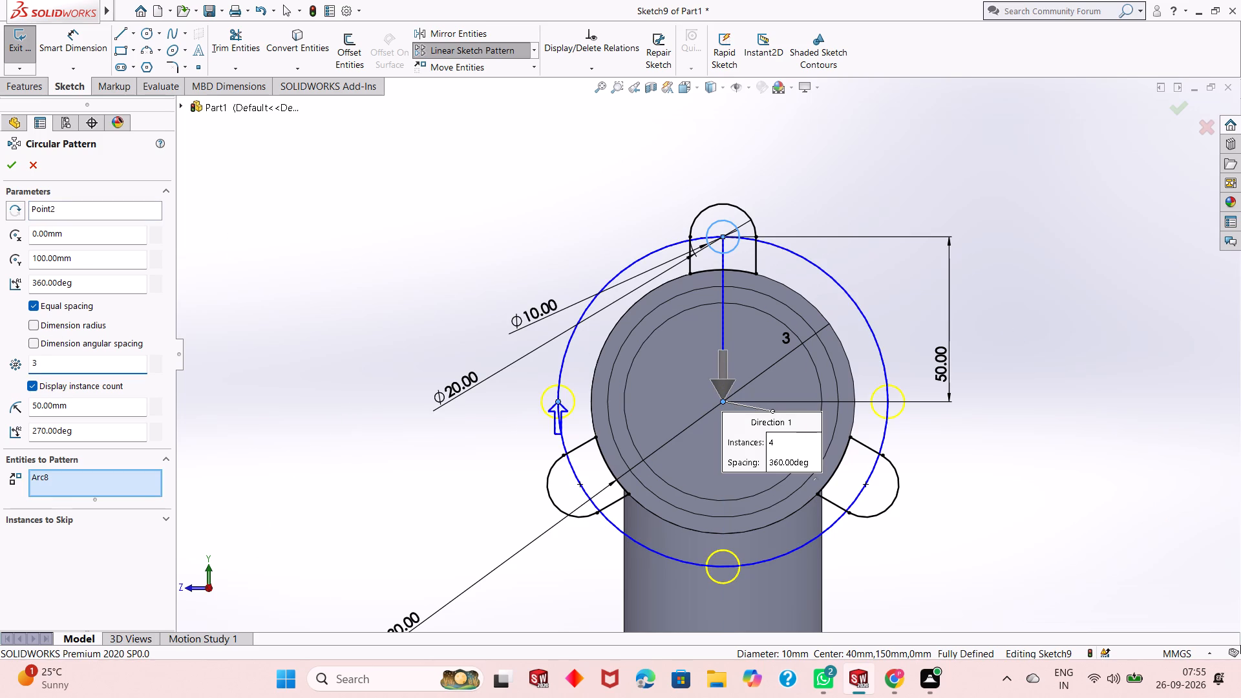
pyautogui.press('Return')
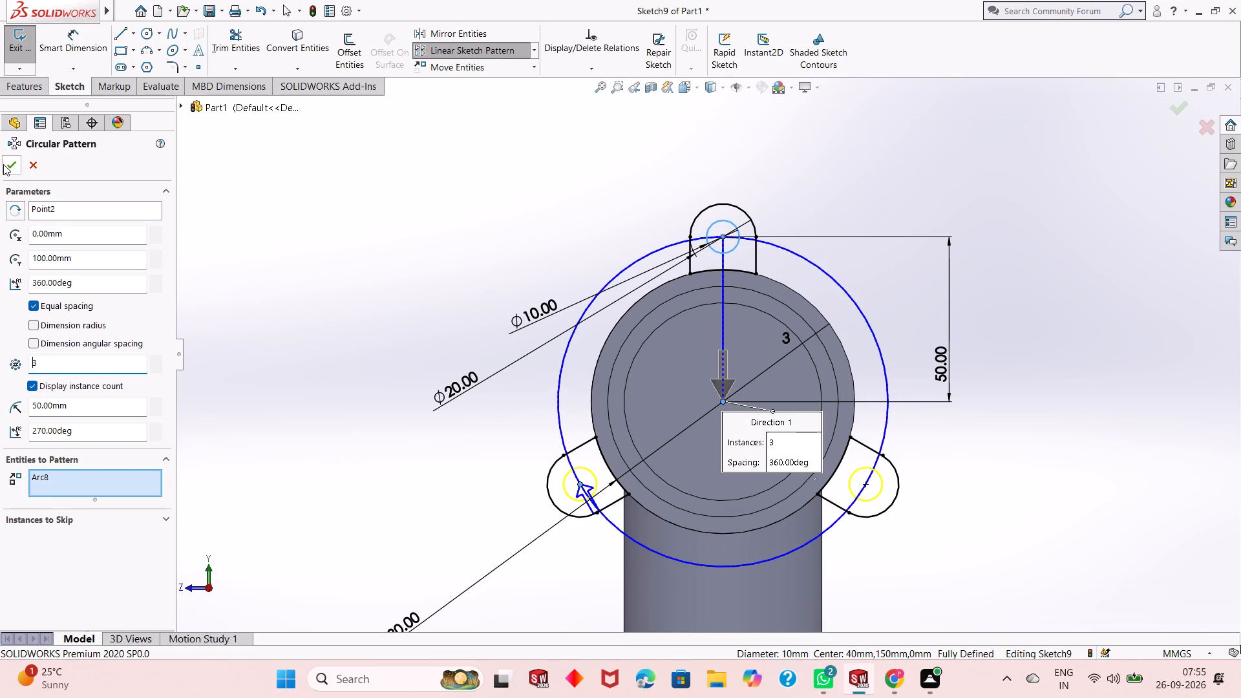
pyautogui.click(5, 166)
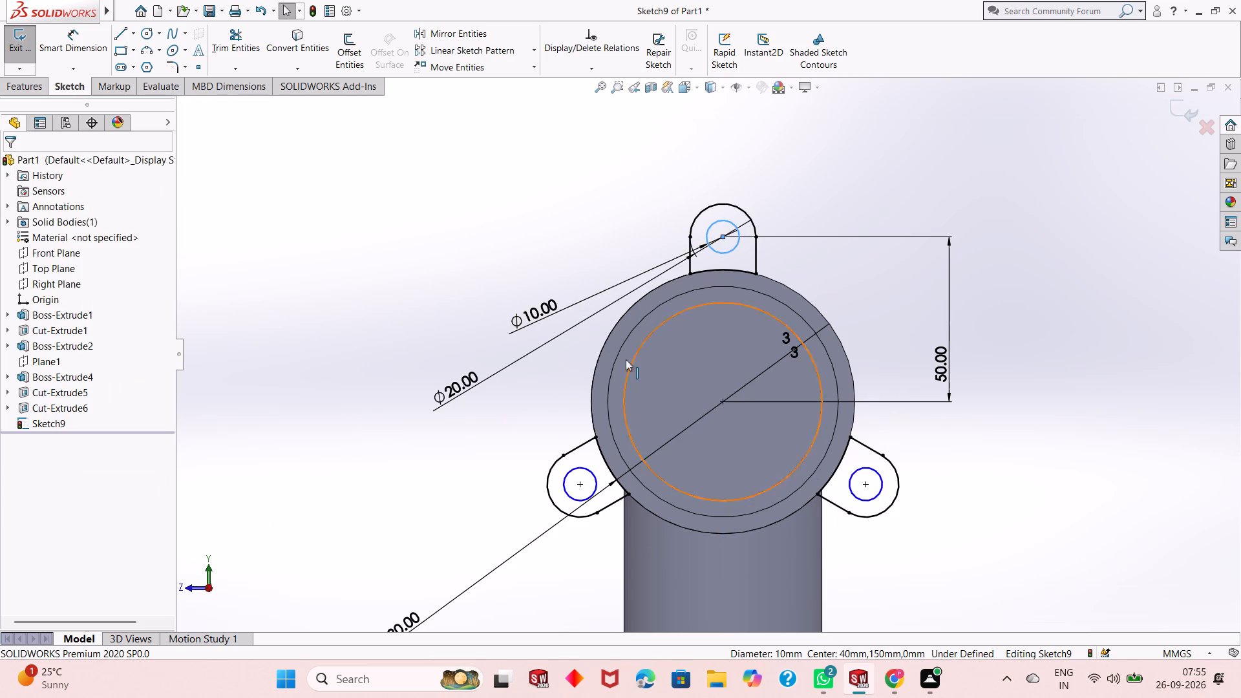
# Dimension the horizontal distance from the lower-left lobe's hole centre to the cylinder's centre.
pyautogui.scroll(4, 579, 313)
pyautogui.scroll(-2, 742, 465)
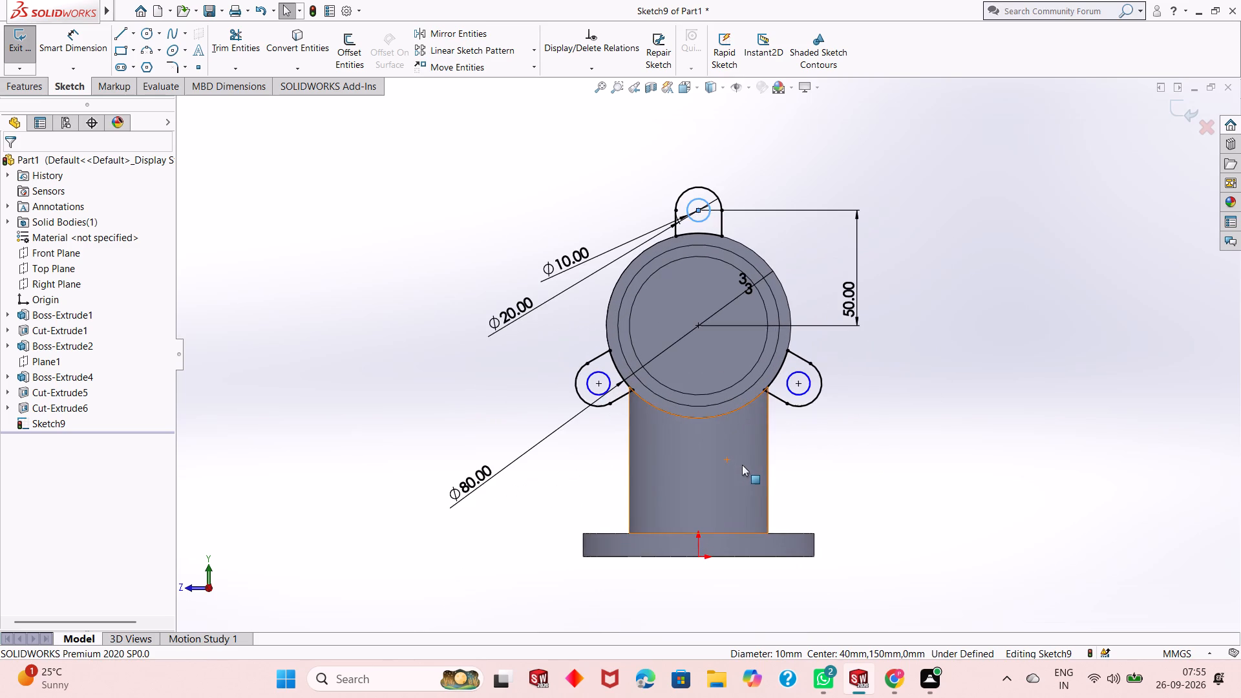
pyautogui.scroll(-2, 723, 320)
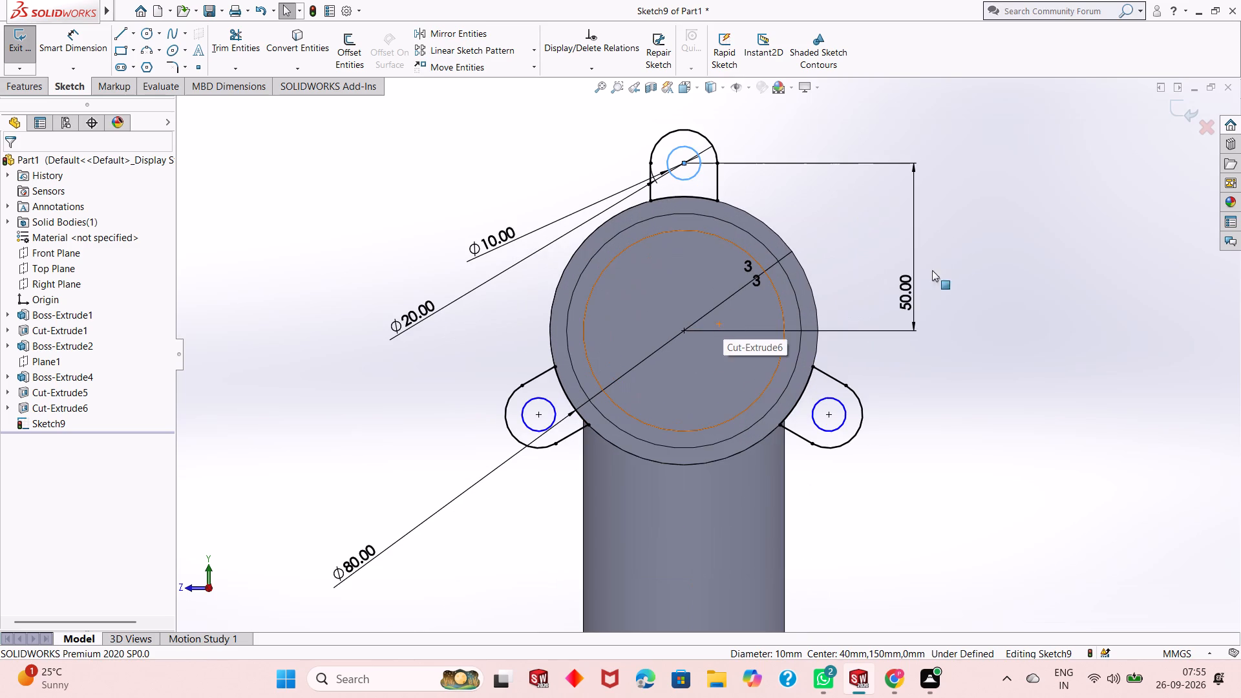
pyautogui.click(972, 277)
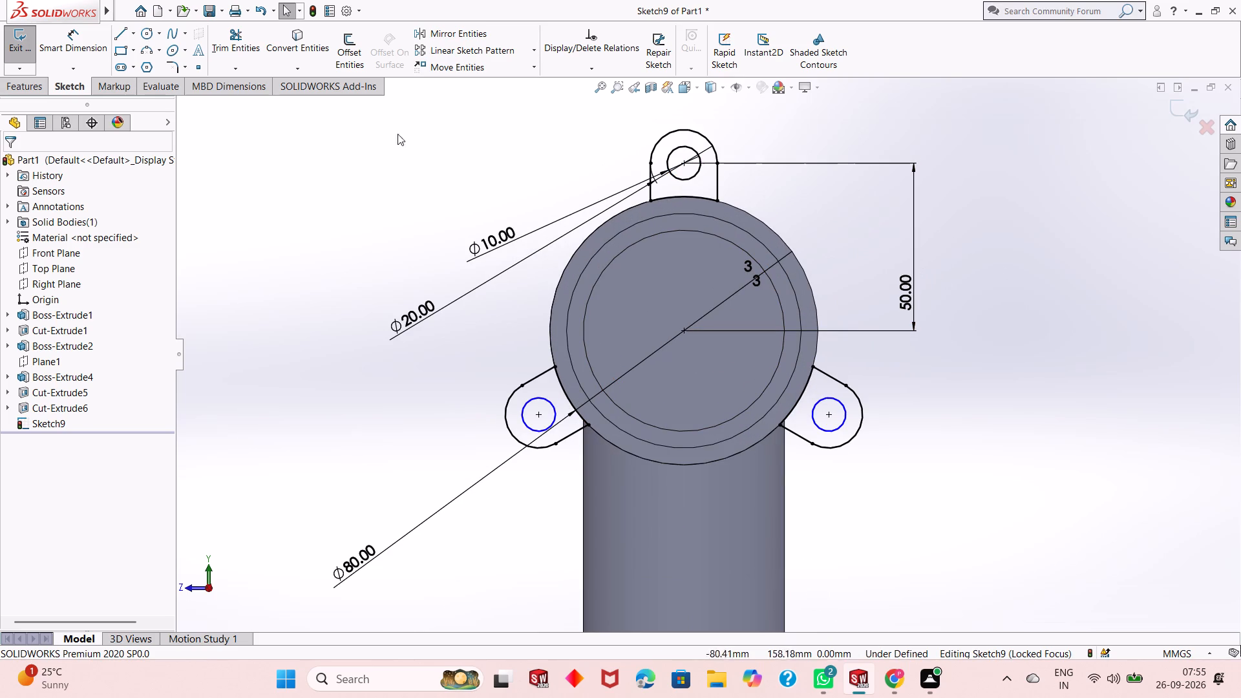
pyautogui.click(71, 39)
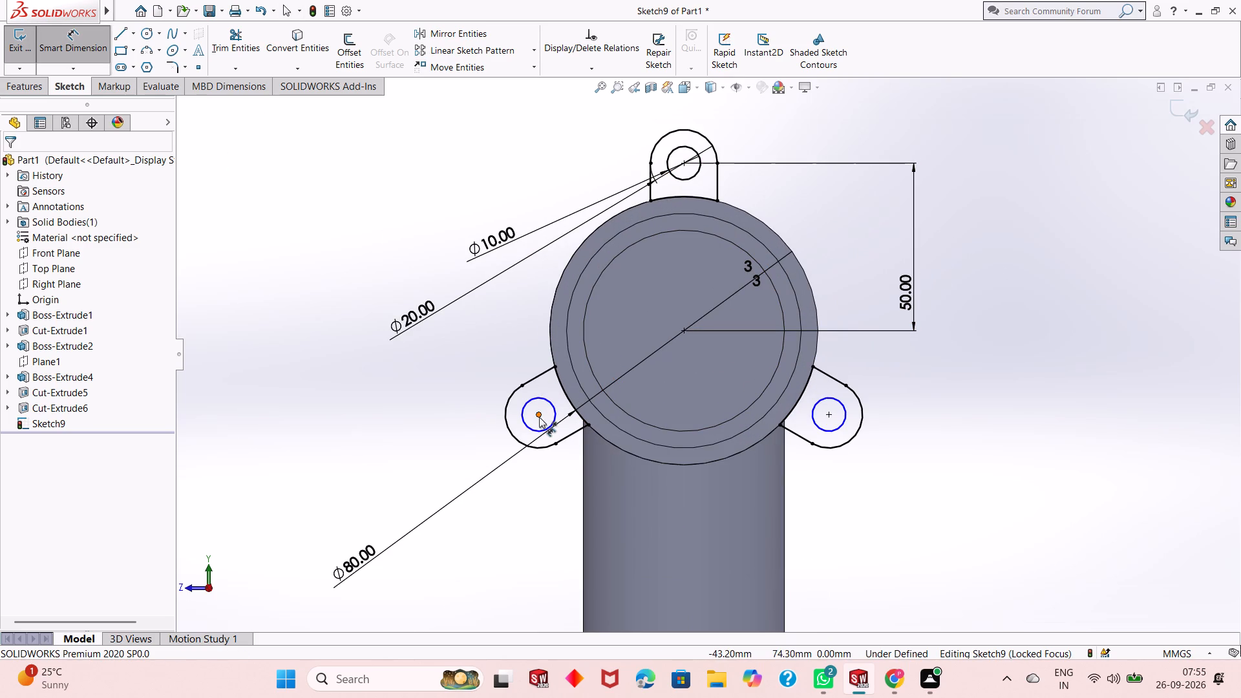
pyautogui.click(539, 418)
pyautogui.click(684, 332)
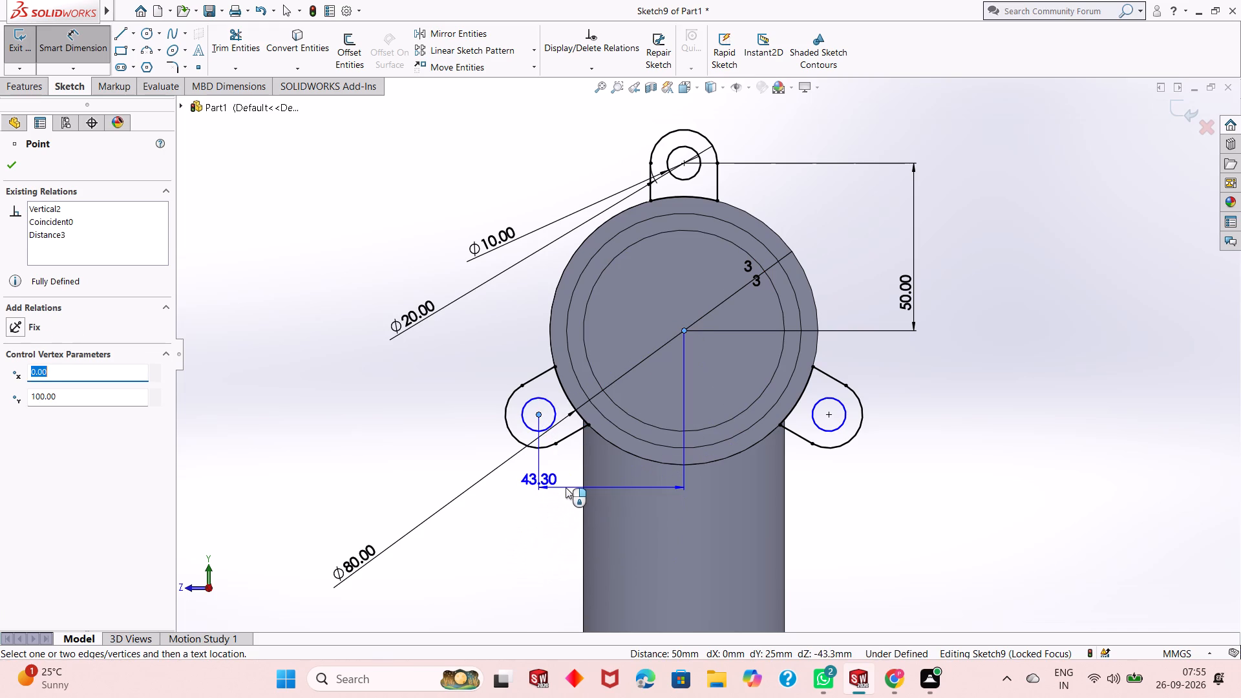
pyautogui.click(566, 487)
pyautogui.click(507, 465)
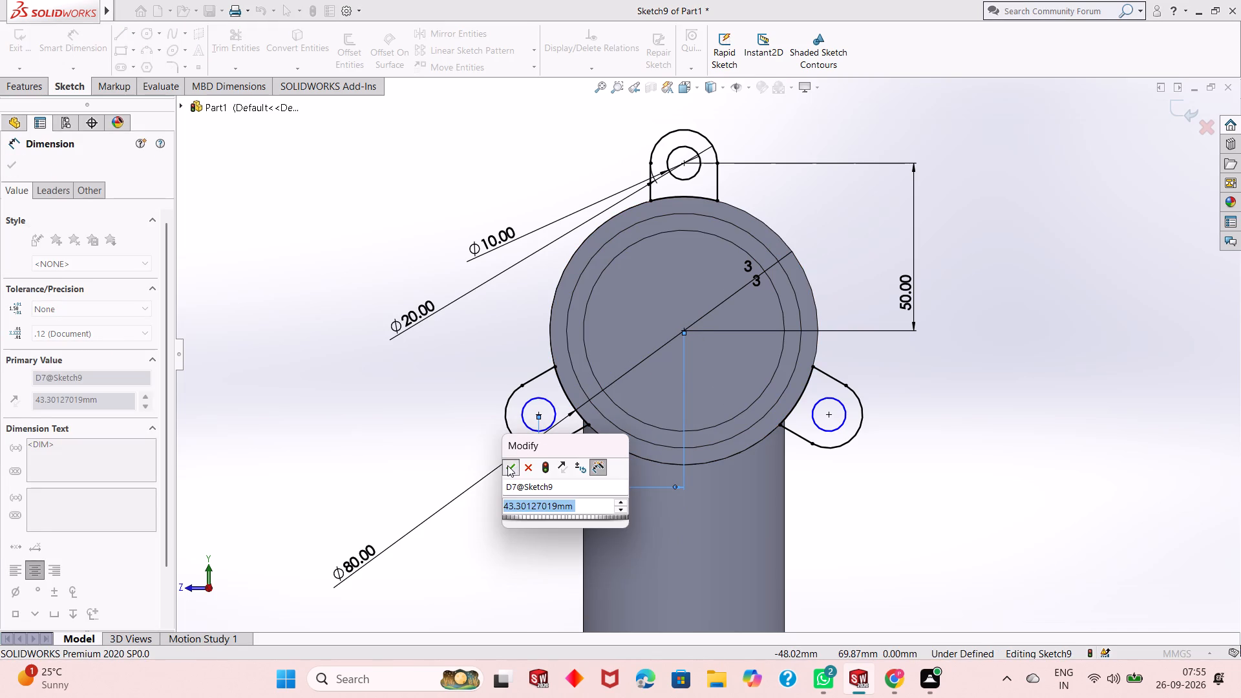
# Dimension the vertical distance from the lower-right lobe's hole centre to the cylinder's centre.
pyautogui.click(829, 416)
pyautogui.click(685, 330)
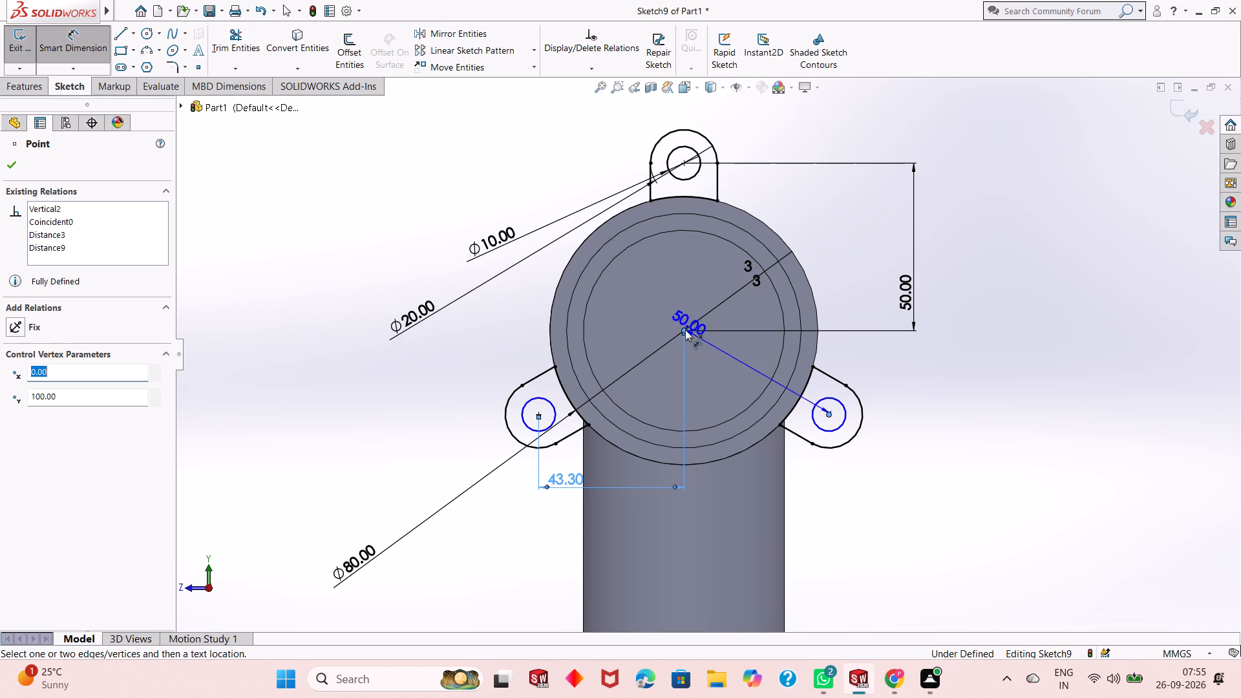
pyautogui.click(931, 332)
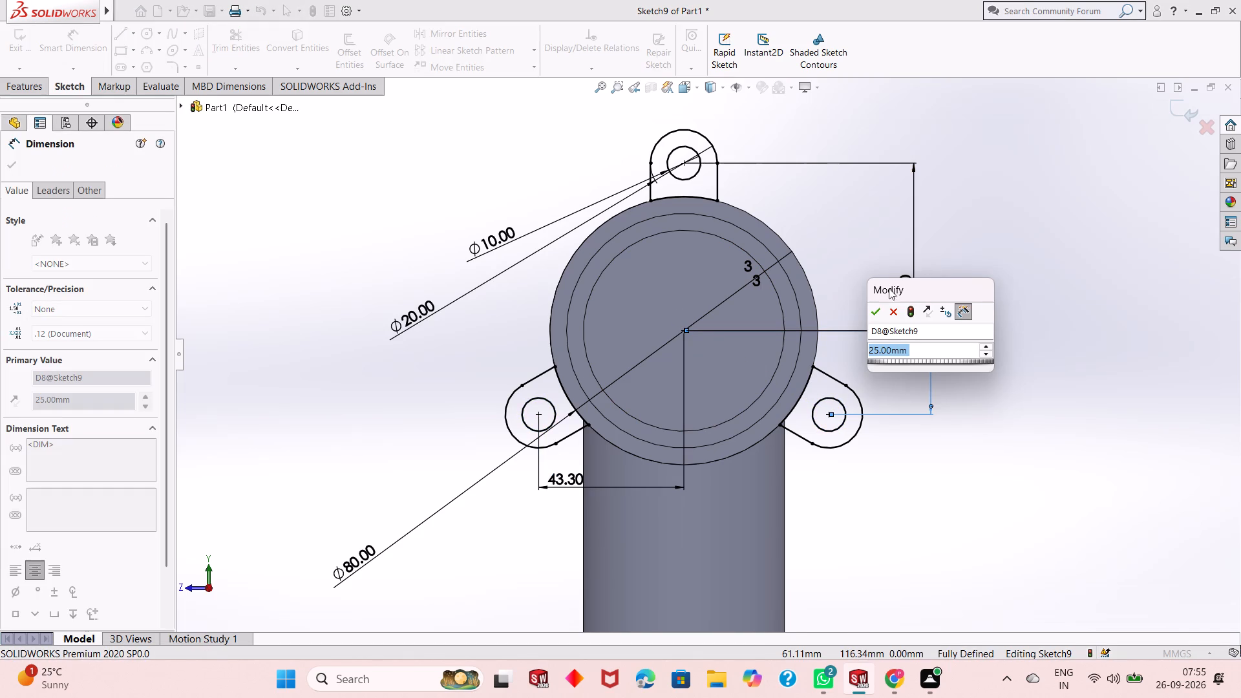
pyautogui.click(877, 319)
pyautogui.rightClick(957, 250)
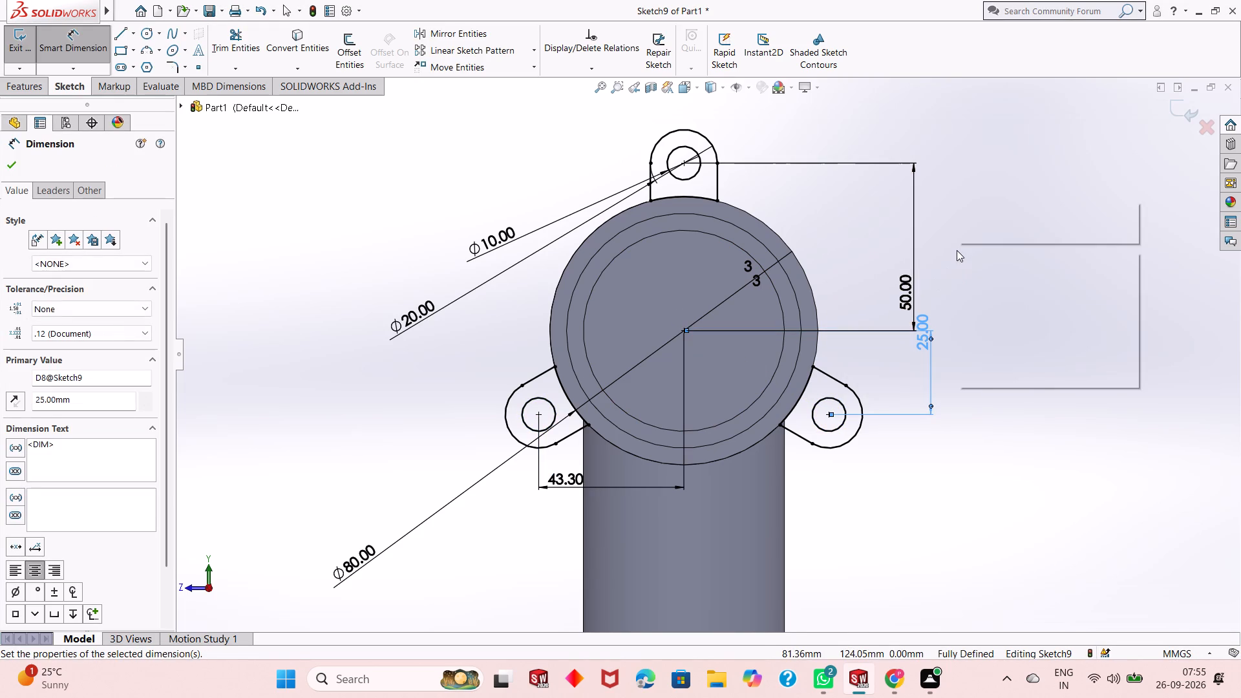
pyautogui.click(986, 290)
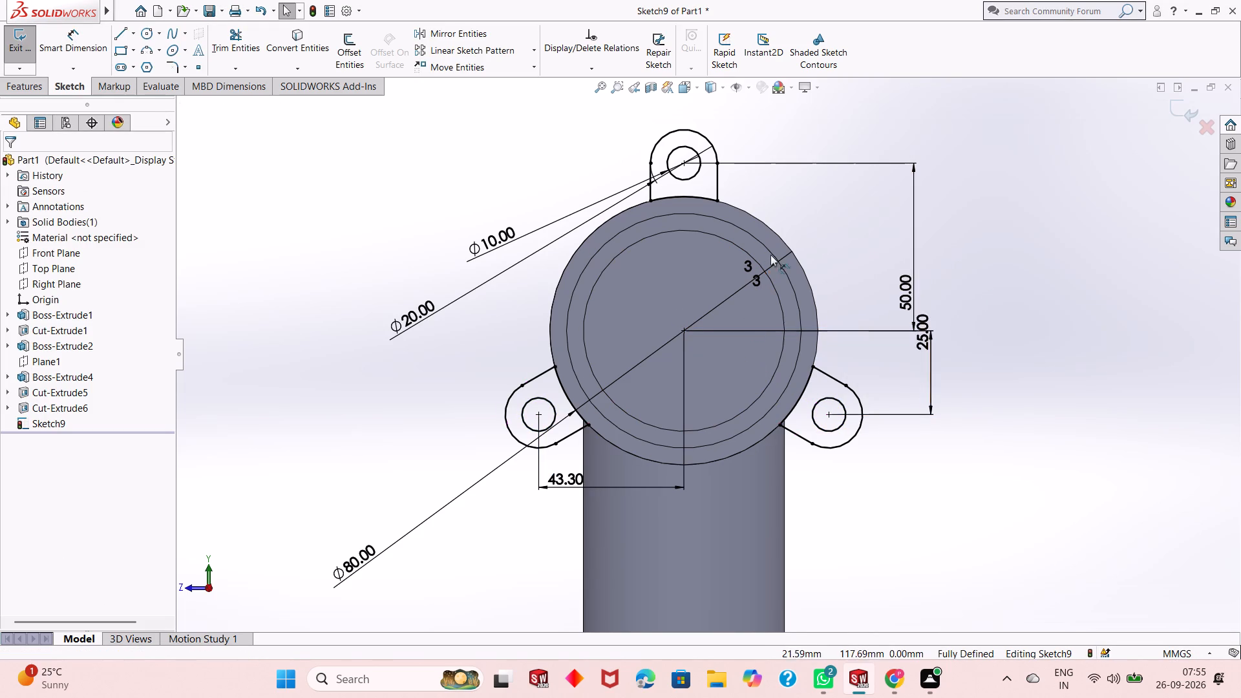
# Extrude the three-lobe sketch as a blind boss 10 mm deep, reversed back along the cylinder and merged with the body.
pyautogui.scroll(-1, 772, 251)
pyautogui.scroll(1, 783, 255)
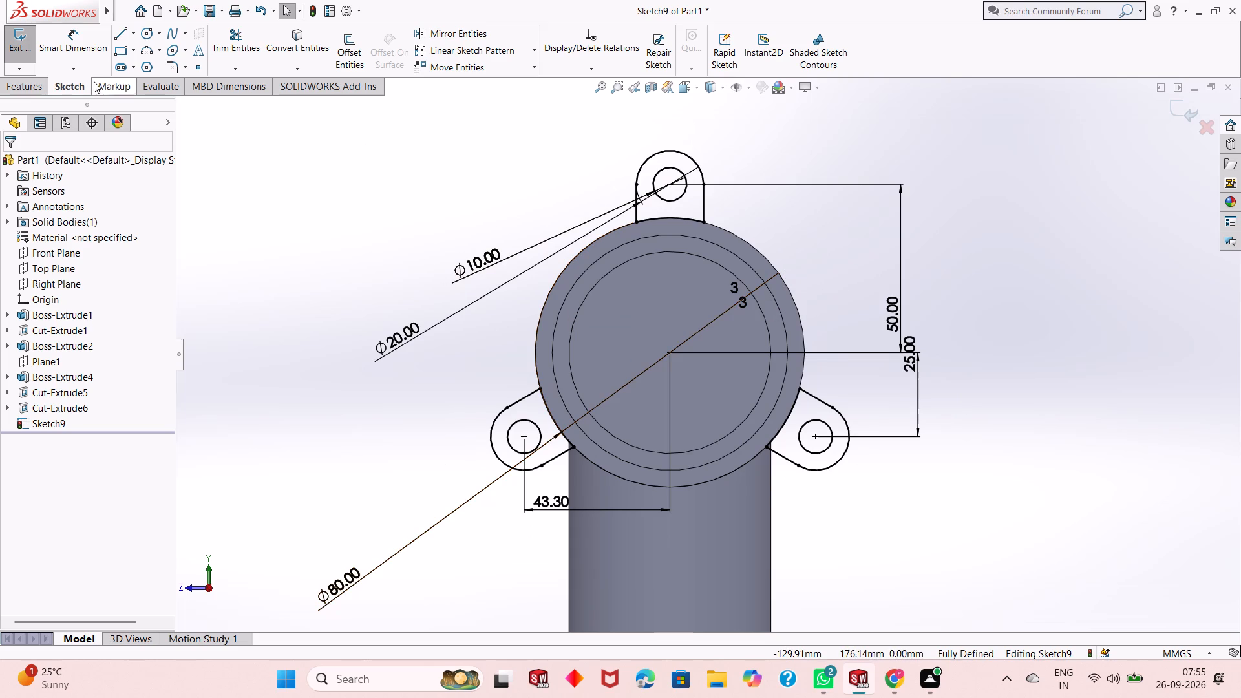
pyautogui.click(28, 85)
pyautogui.click(27, 56)
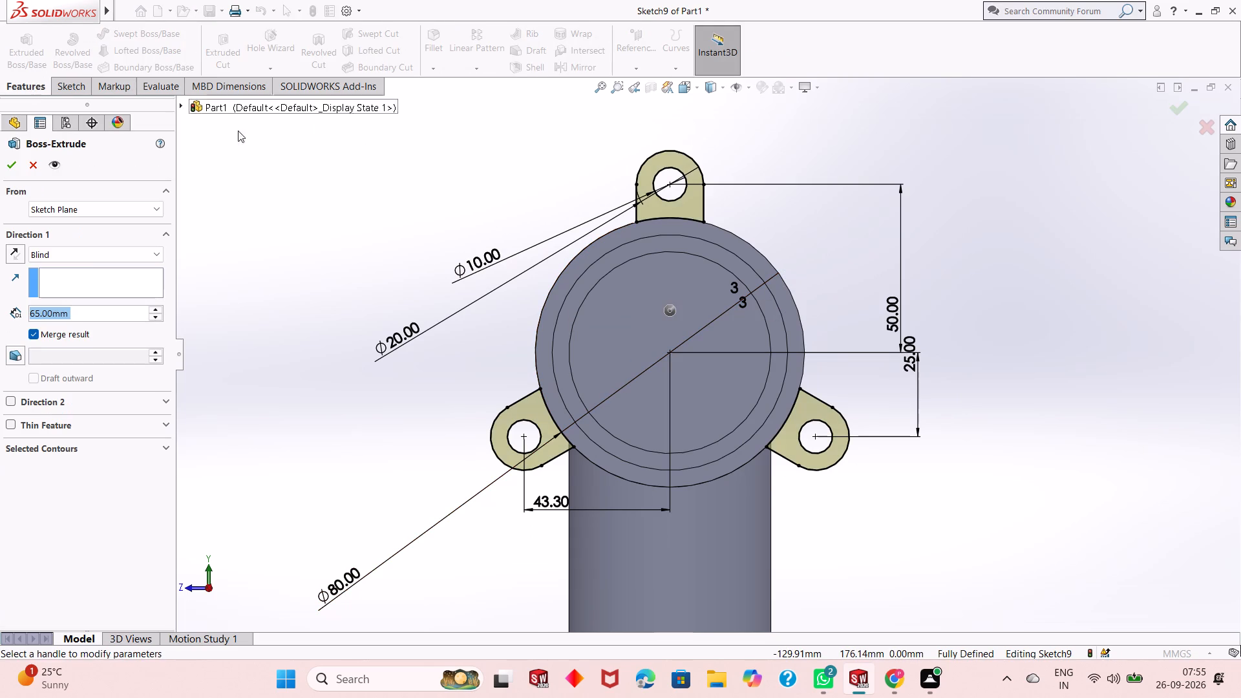
pyautogui.moveTo(467, 323); pyautogui.dragTo(529, 330, button='middle')
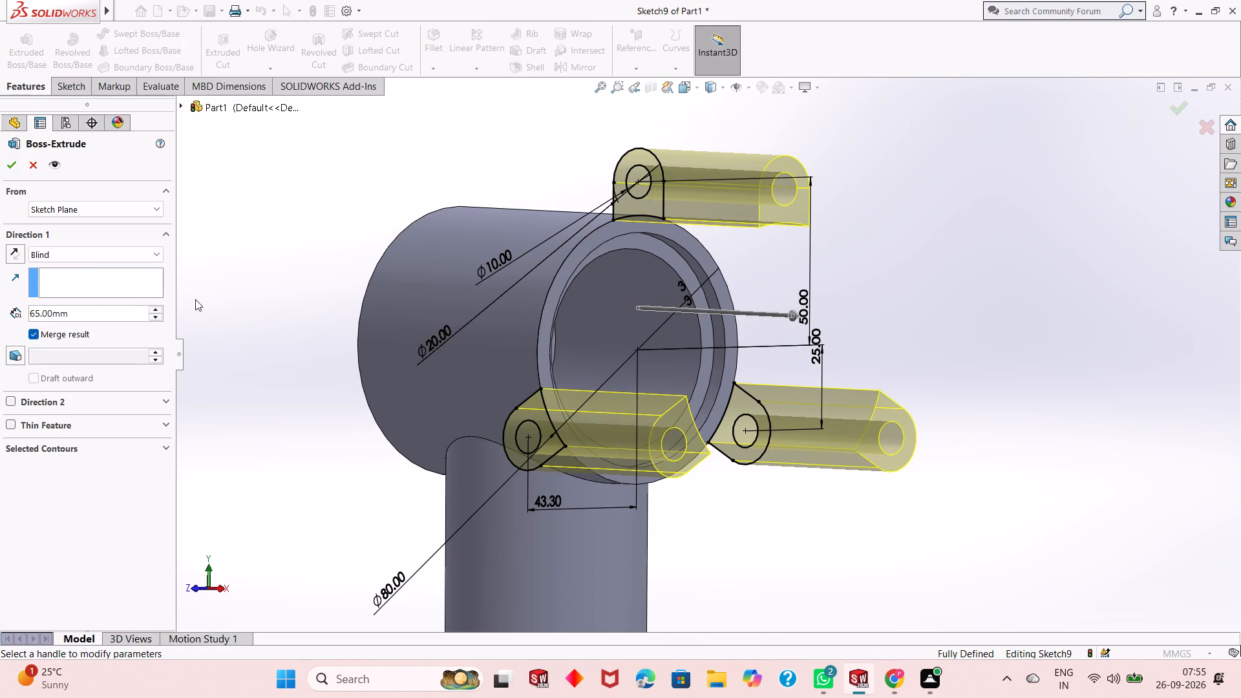
pyautogui.click(19, 251)
pyautogui.doubleClick(87, 315)
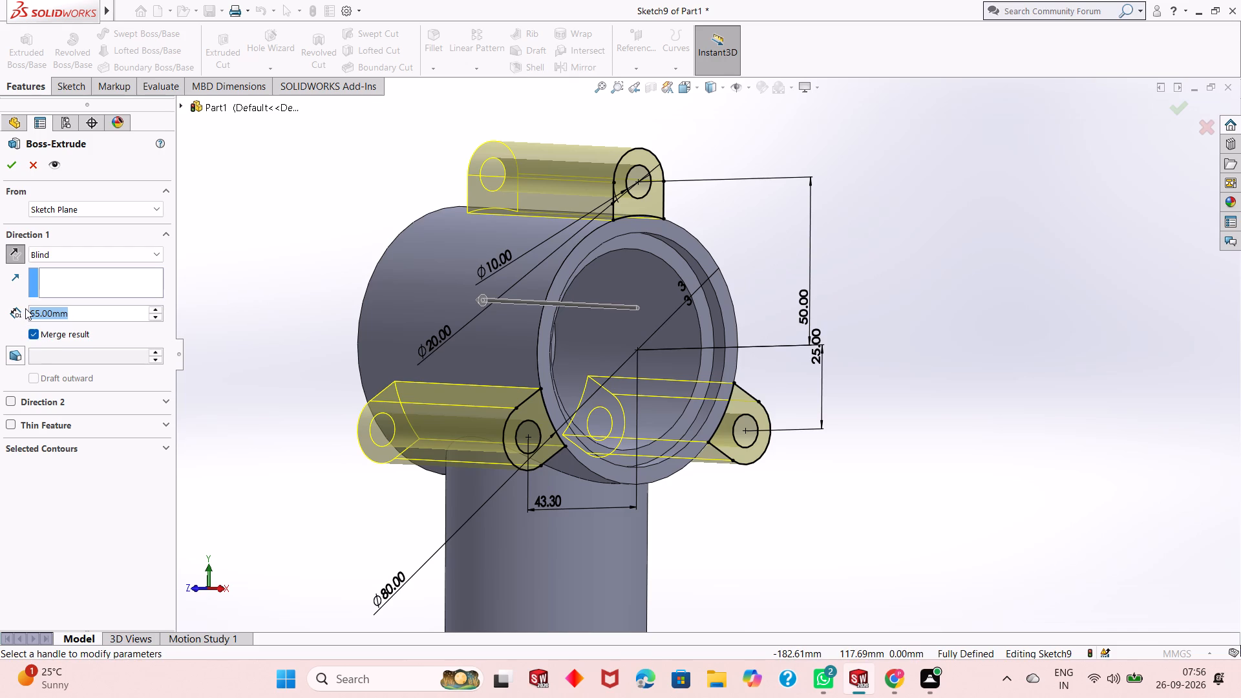
pyautogui.write('10')
pyautogui.press('Return')
pyautogui.click(12, 167)
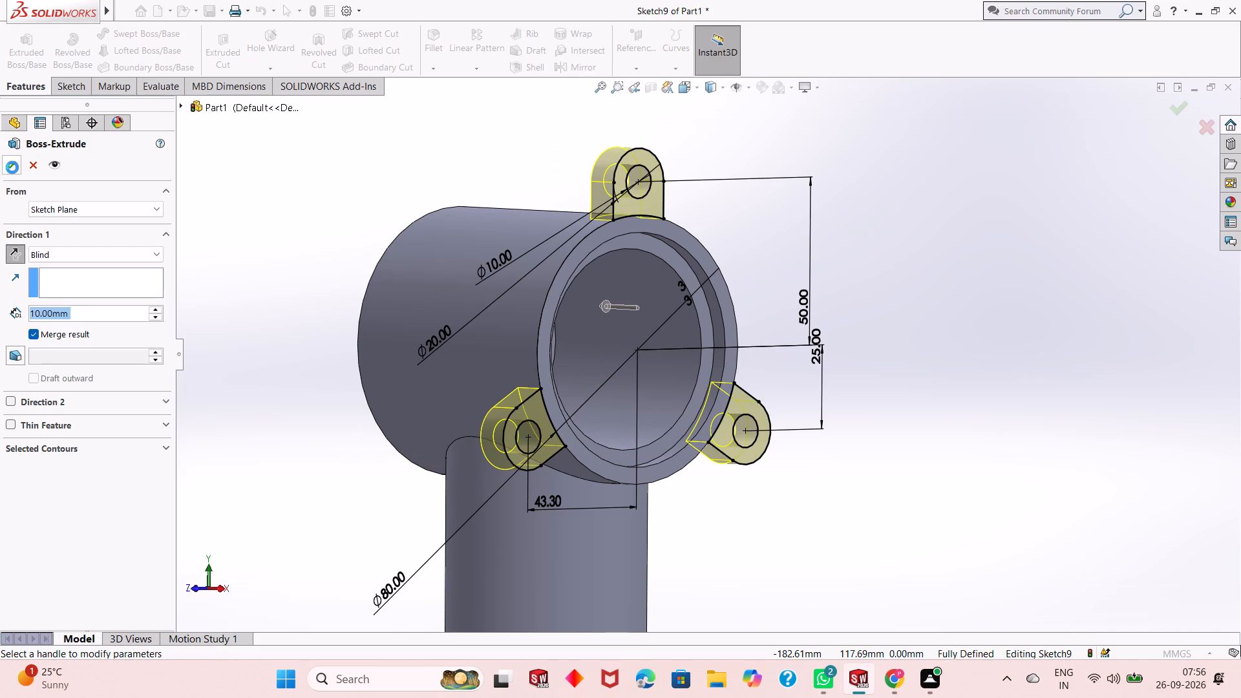
pyautogui.click(339, 251)
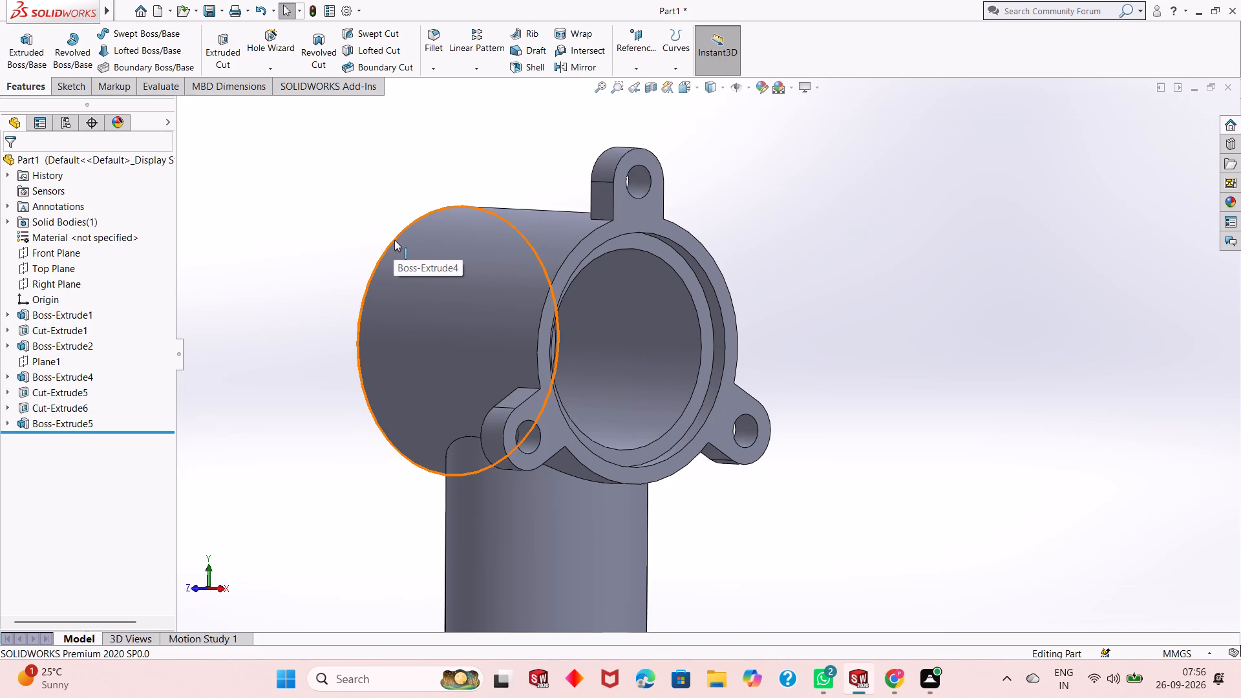
# Examine the cylinder's three holed lugs and the overall part from several directions.
pyautogui.moveTo(397, 240); pyautogui.dragTo(387, 282, button='middle')
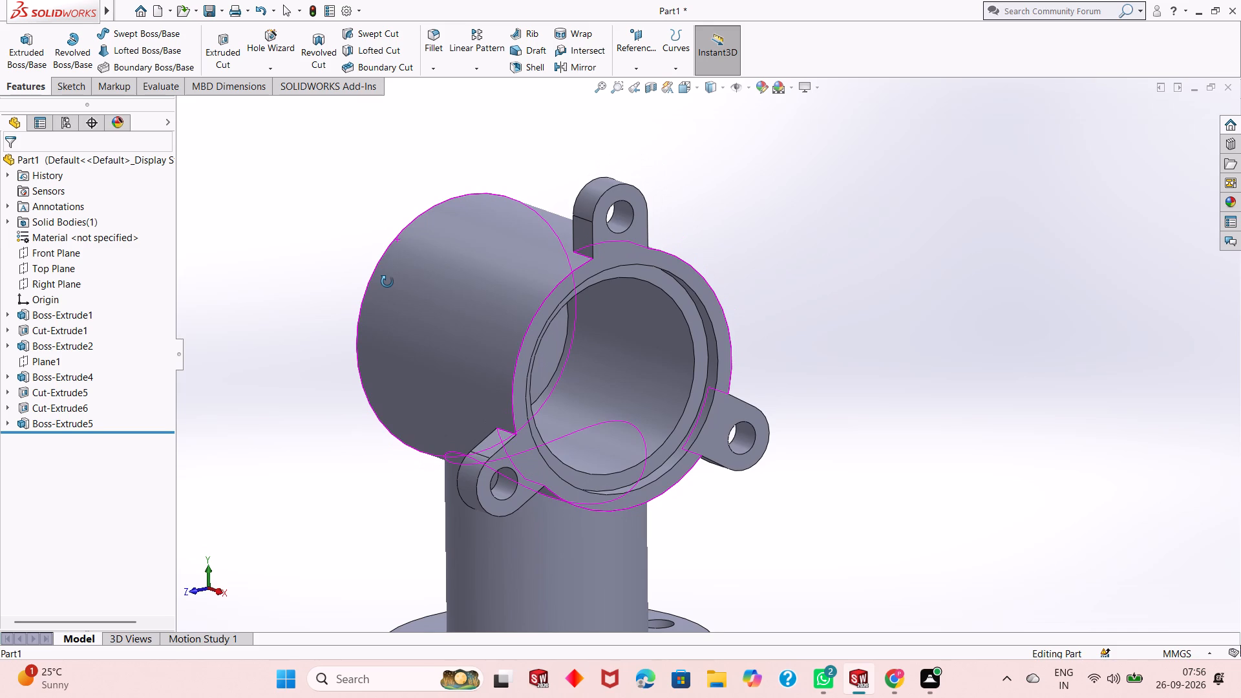
pyautogui.moveTo(387, 282); pyautogui.dragTo(385, 287, button='middle')
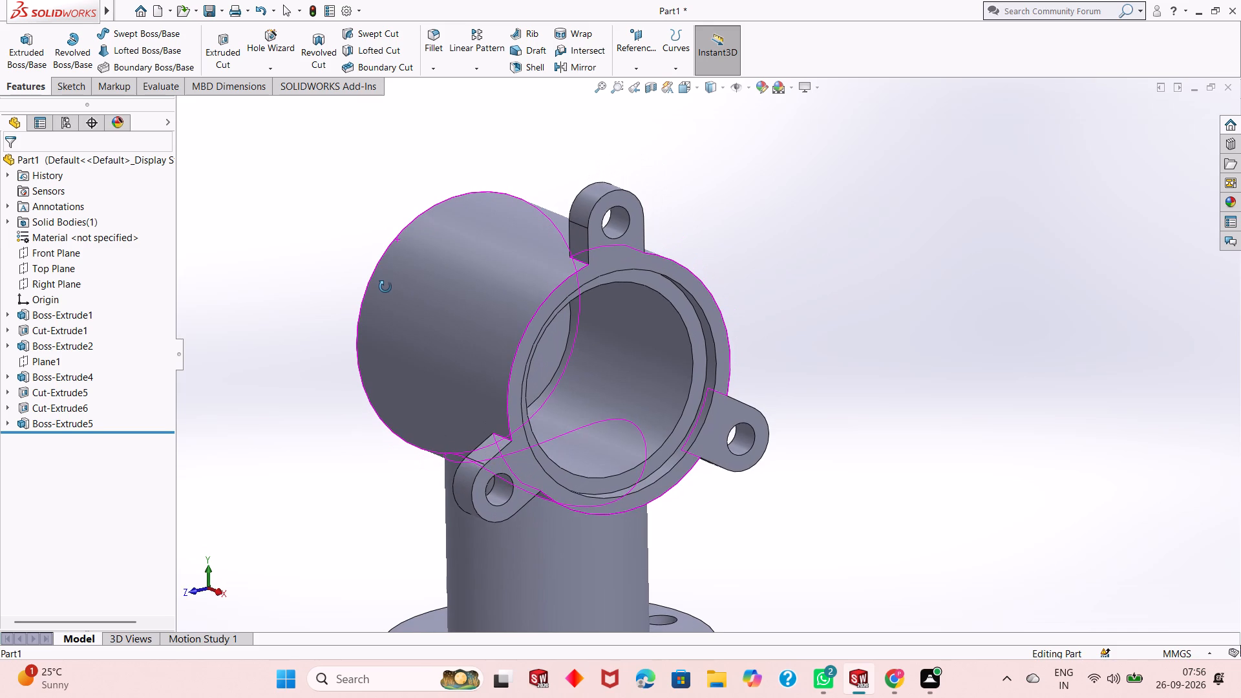
pyautogui.moveTo(385, 287); pyautogui.dragTo(321, 309, button='middle')
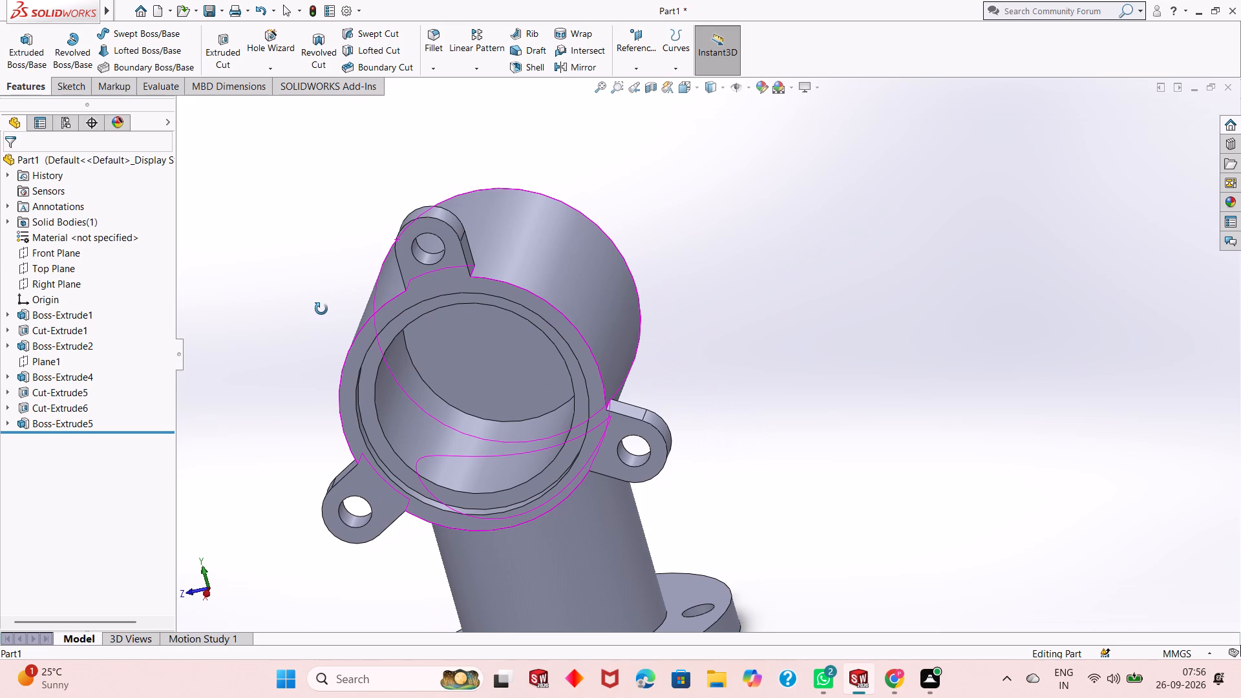
pyautogui.moveTo(321, 309); pyautogui.dragTo(471, 229, button='middle')
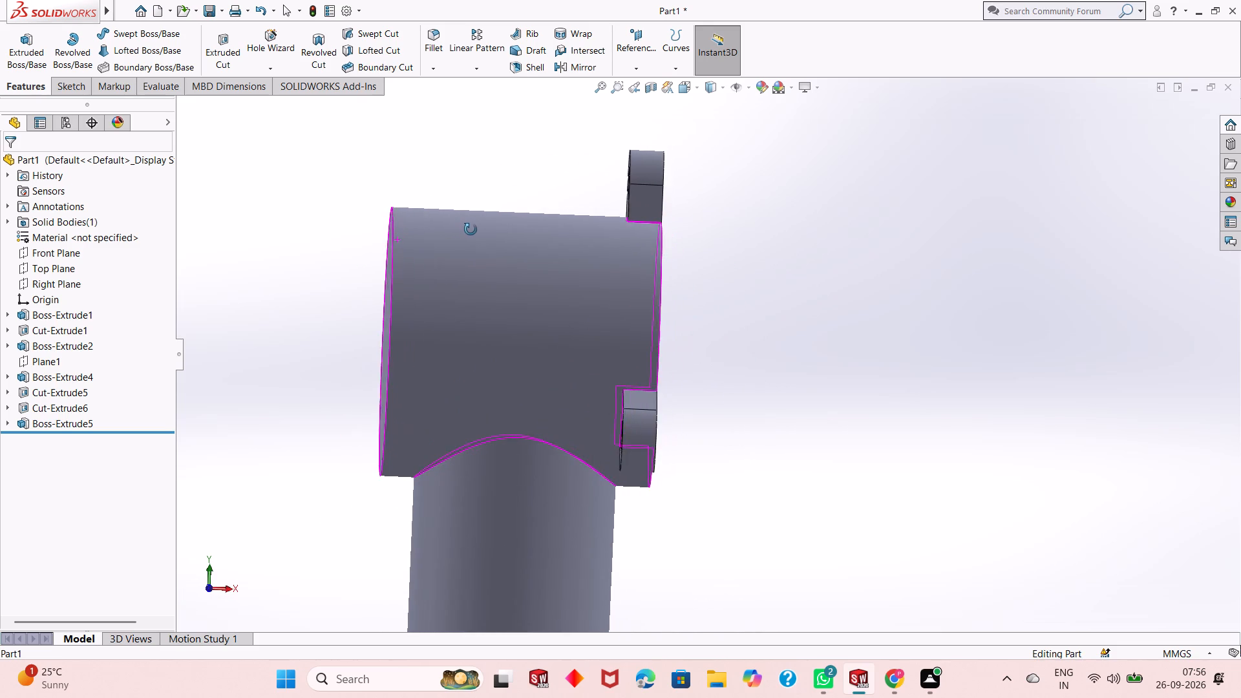
pyautogui.moveTo(471, 229); pyautogui.dragTo(477, 229, button='middle')
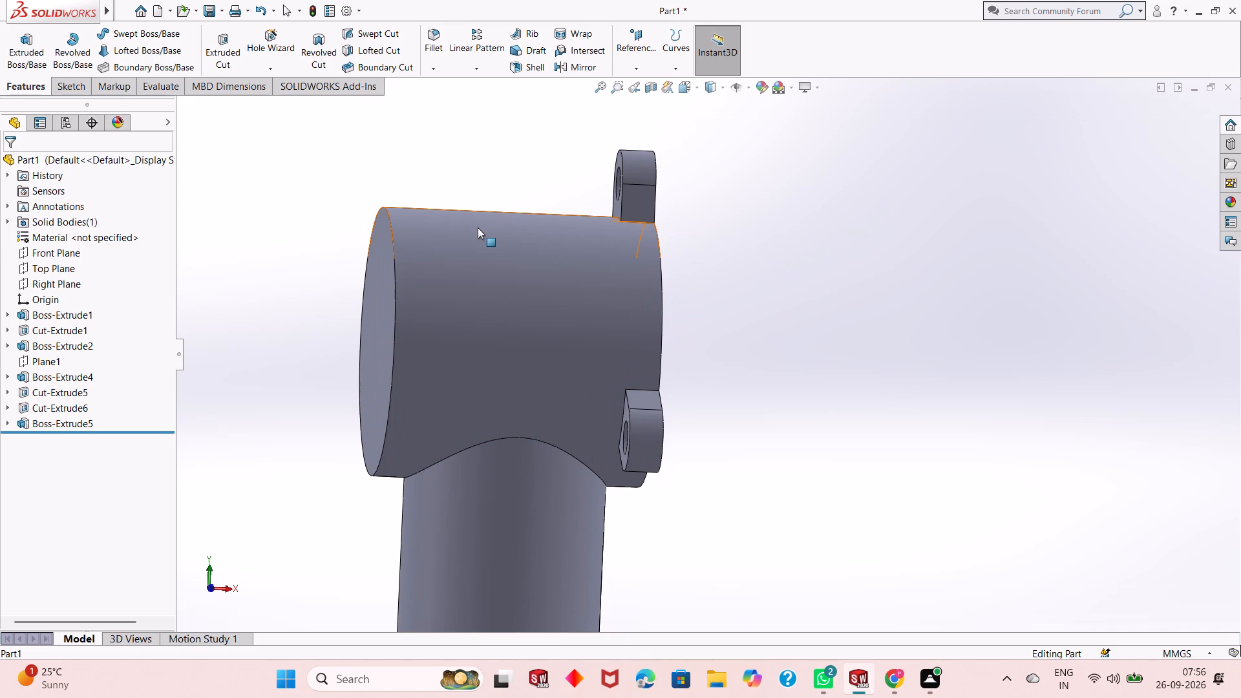
pyautogui.scroll(-3, 478, 227)
pyautogui.scroll(4, 492, 348)
pyautogui.moveTo(738, 331); pyautogui.dragTo(635, 406, button='middle')
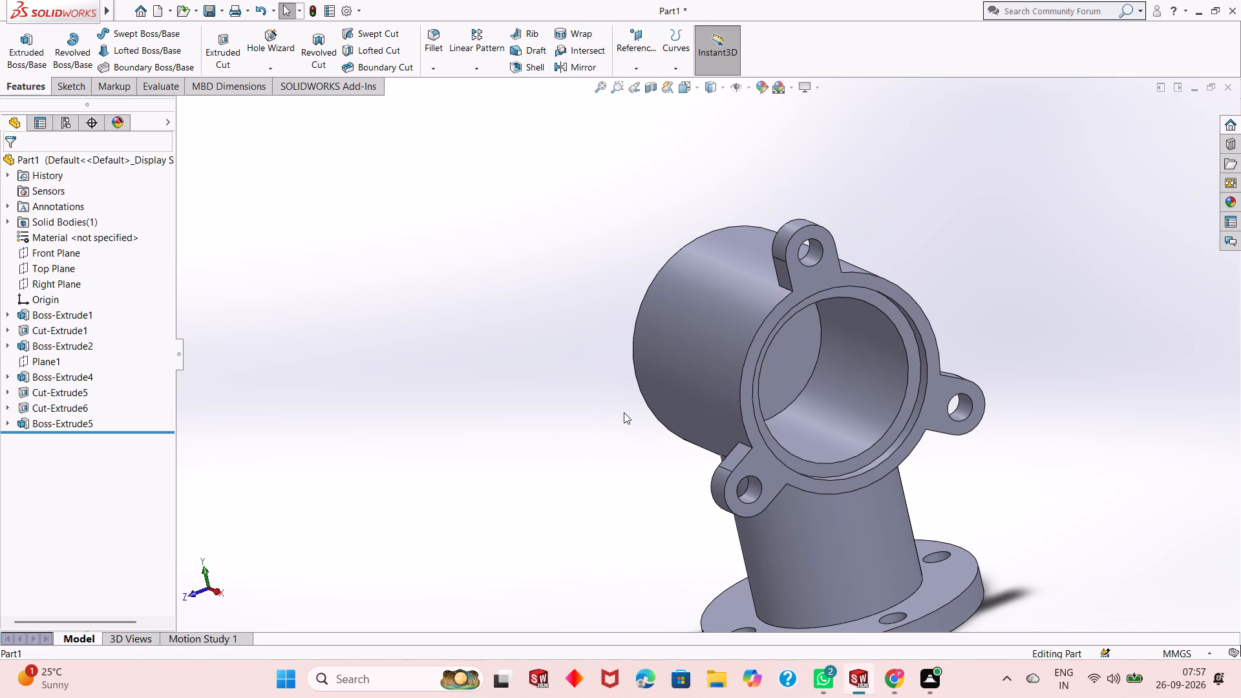
pyautogui.scroll(1, 607, 442)
pyautogui.moveTo(607, 425); pyautogui.dragTo(650, 425, button='middle')
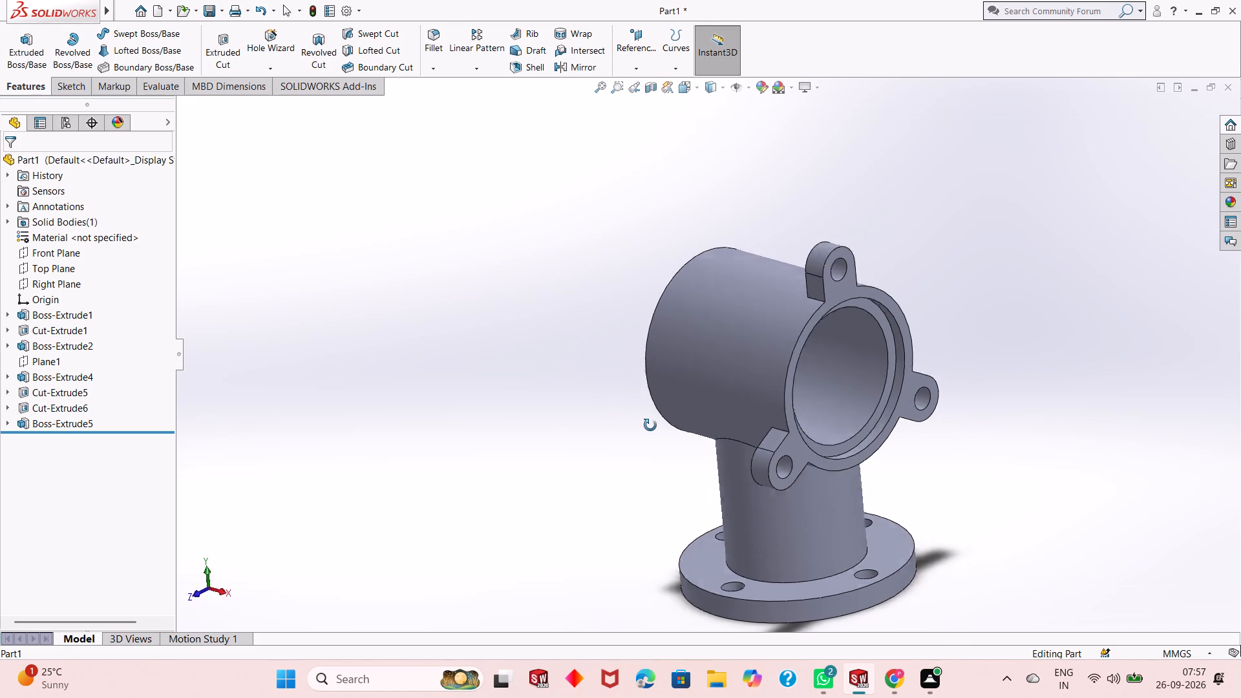
pyautogui.moveTo(650, 425); pyautogui.dragTo(677, 378, button='middle')
pyautogui.moveTo(677, 378); pyautogui.dragTo(651, 406, button='middle')
pyautogui.moveTo(649, 407); pyautogui.dragTo(620, 419, button='middle')
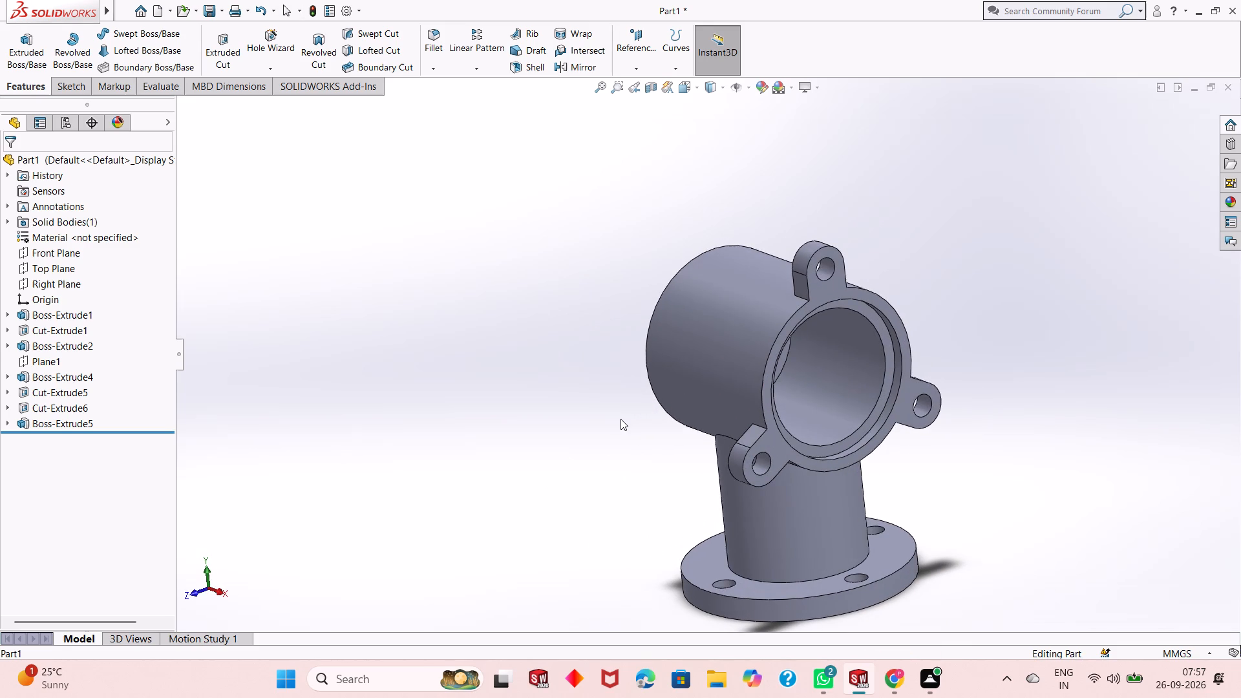
# Examine the cylinder's bore and lugs and the upright boss's joints from several directions.
pyautogui.moveTo(620, 419); pyautogui.dragTo(582, 445, button='middle')
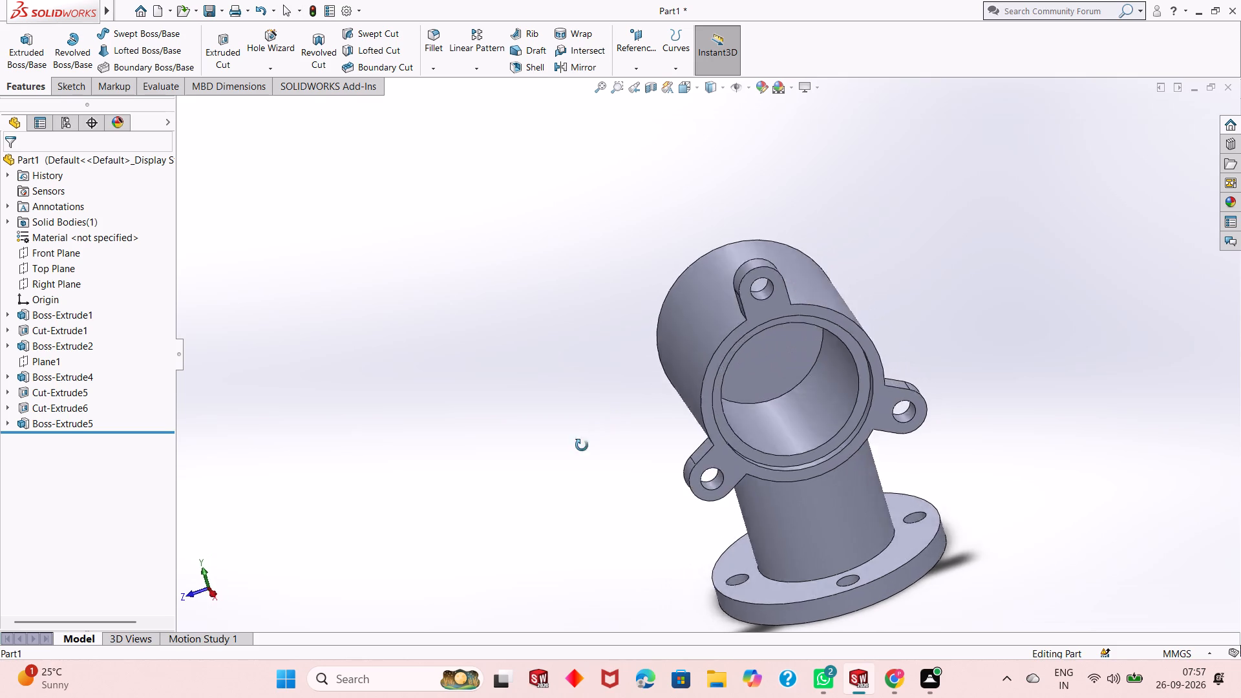
pyautogui.moveTo(582, 445); pyautogui.dragTo(604, 328, button='middle')
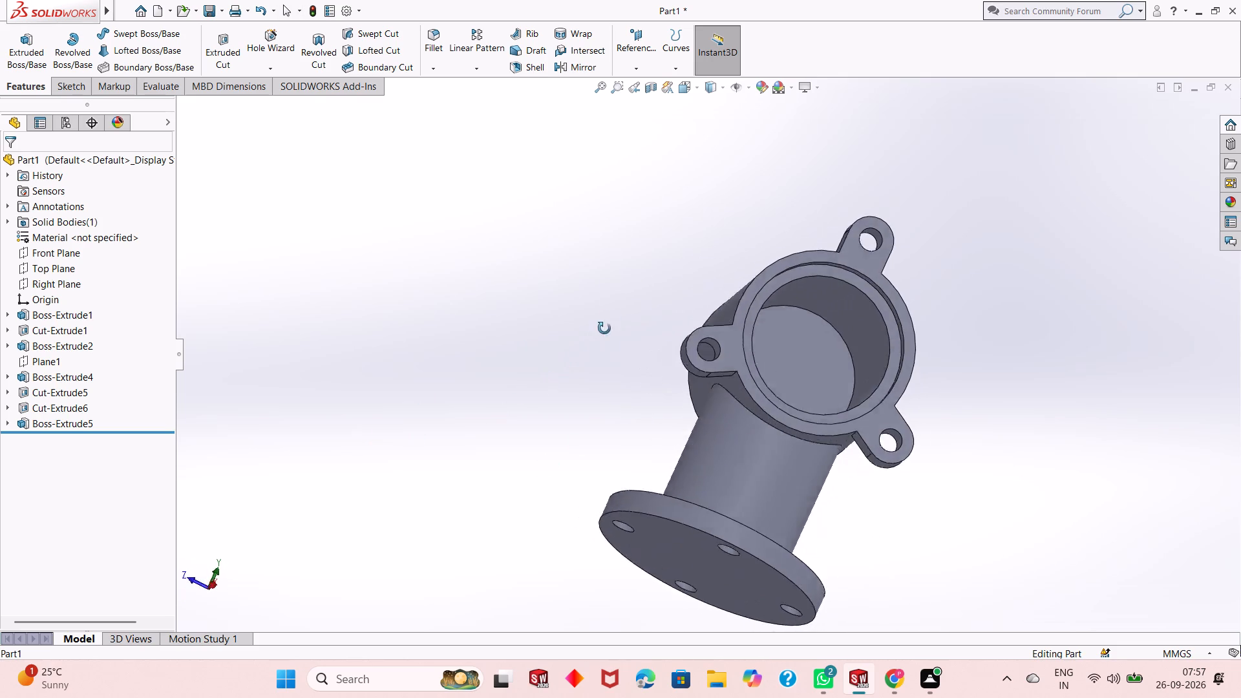
pyautogui.moveTo(604, 328); pyautogui.dragTo(585, 524, button='middle')
pyautogui.scroll(-2, 910, 330)
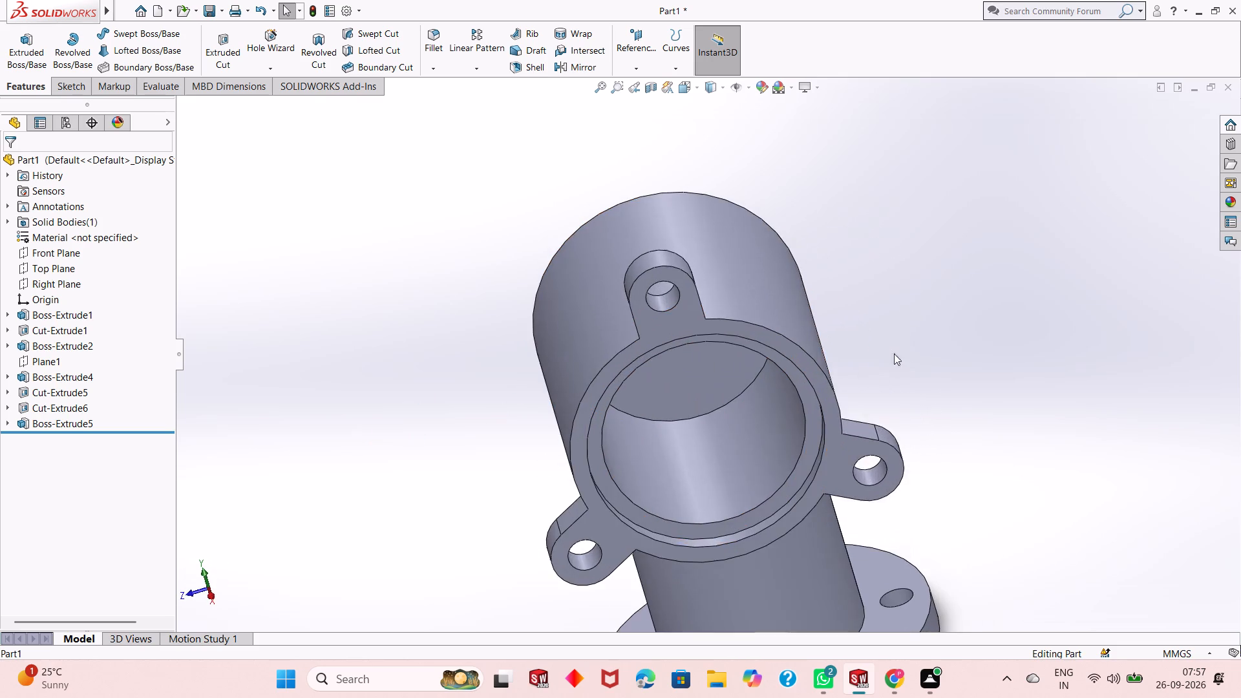
pyautogui.scroll(3, 632, 504)
pyautogui.moveTo(635, 446); pyautogui.dragTo(617, 352, button='middle')
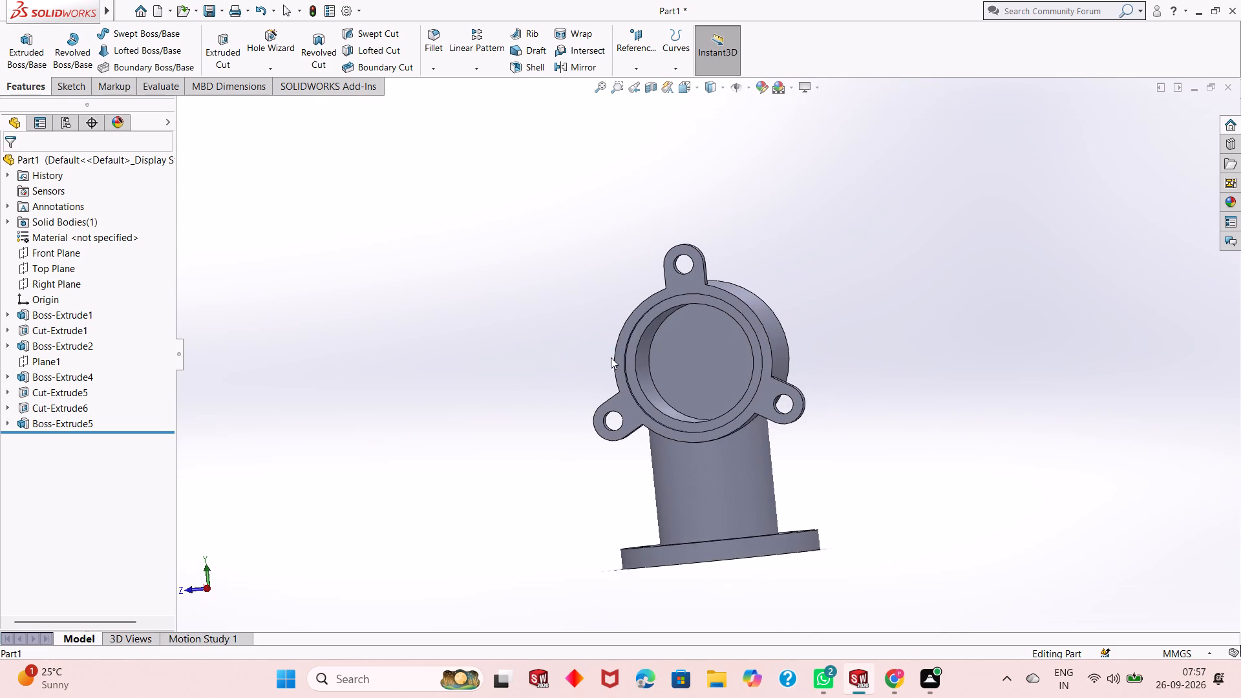
pyautogui.scroll(-1, 704, 323)
pyautogui.moveTo(664, 373); pyautogui.dragTo(689, 420, button='middle')
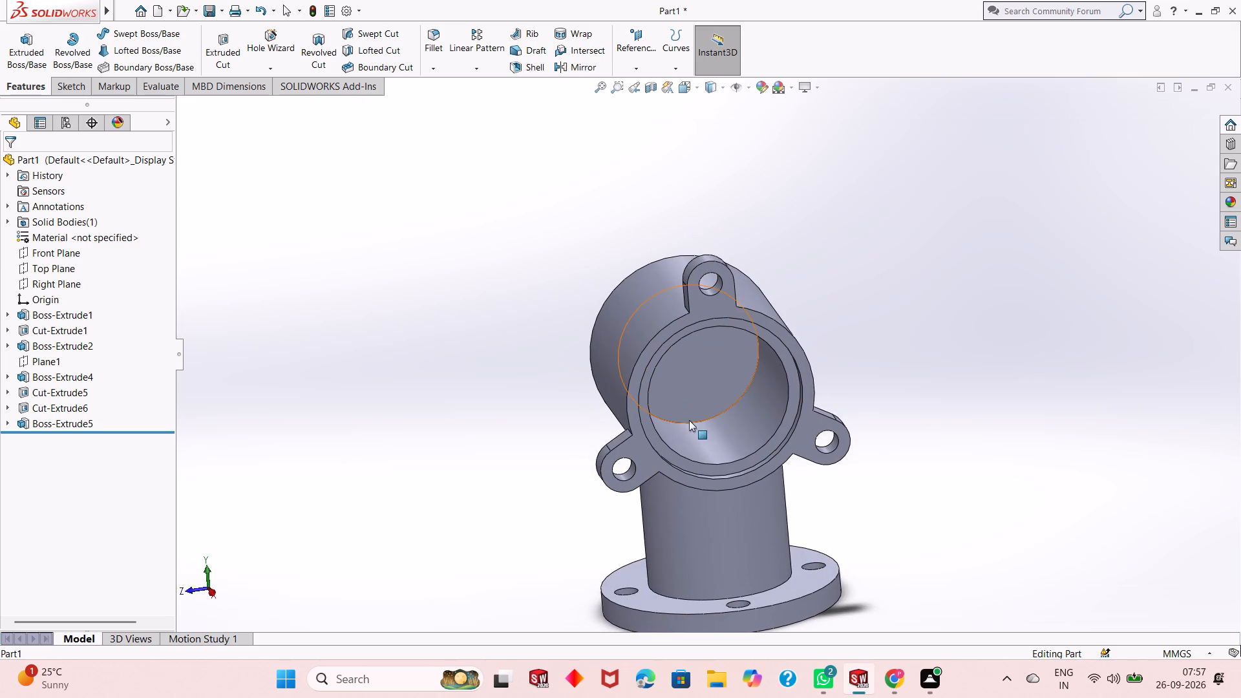
pyautogui.scroll(-2, 737, 325)
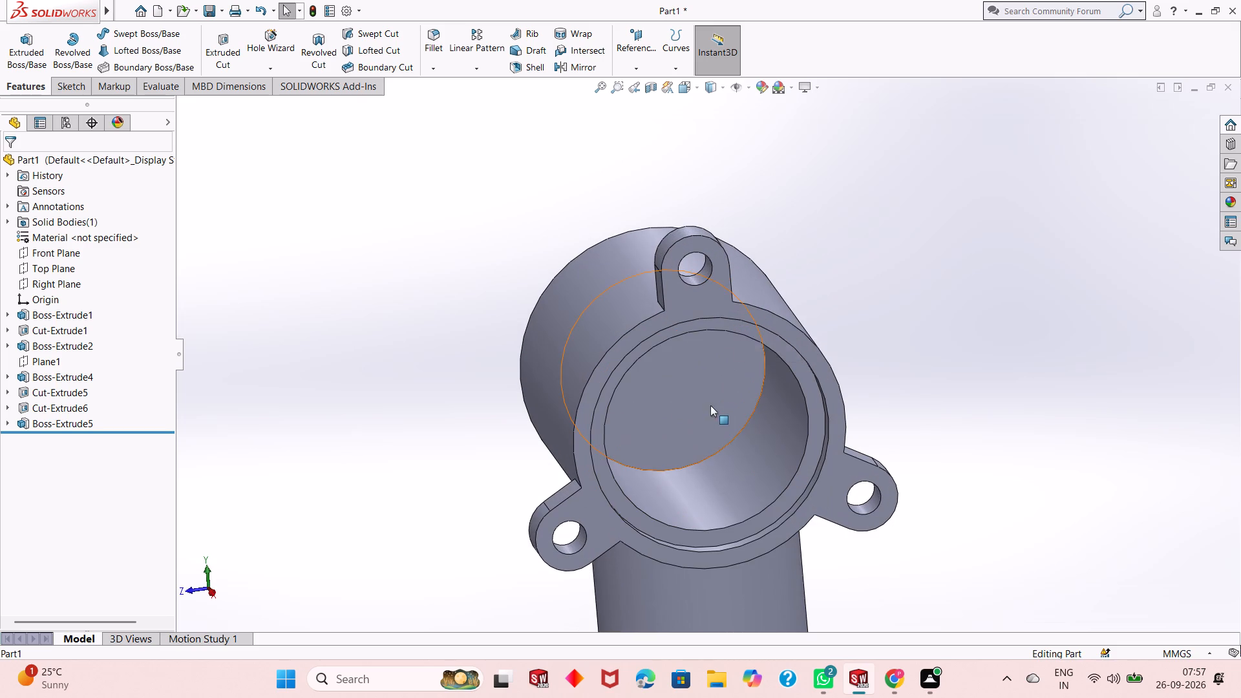
pyautogui.scroll(1, 710, 390)
pyautogui.moveTo(727, 427); pyautogui.dragTo(723, 388, button='middle')
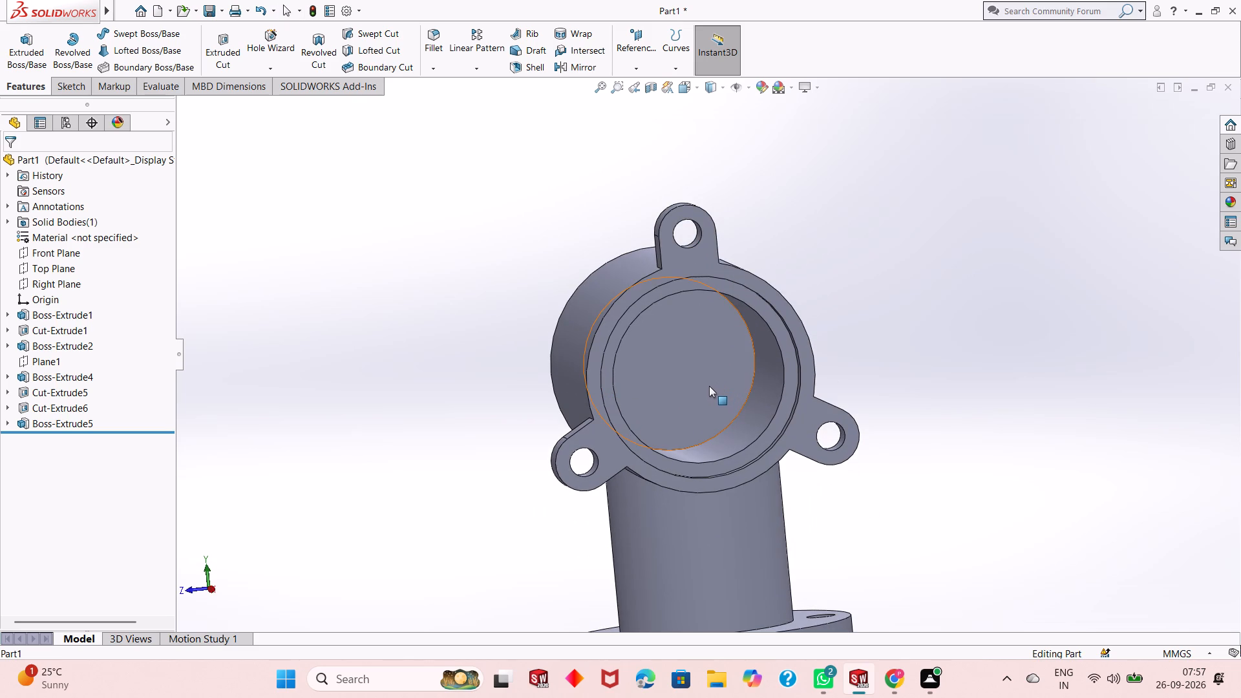
pyautogui.moveTo(734, 392); pyautogui.dragTo(711, 366, button='middle')
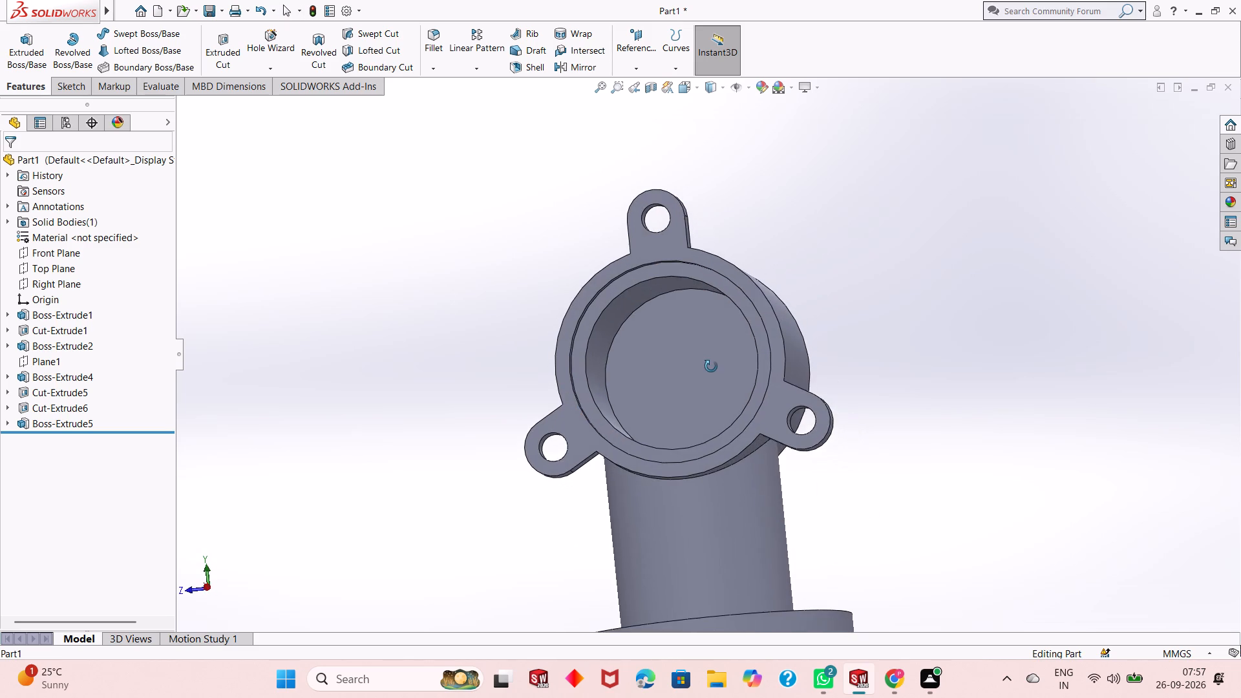
pyautogui.moveTo(711, 366); pyautogui.dragTo(723, 439, button='middle')
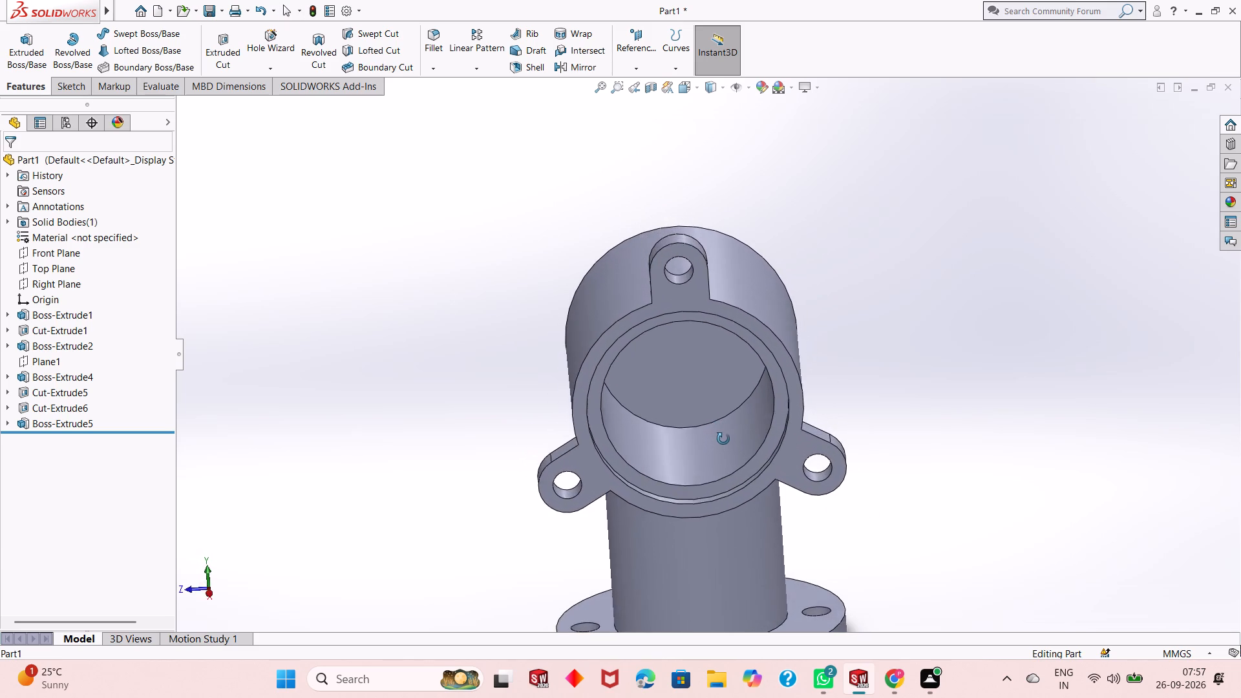
pyautogui.moveTo(723, 439); pyautogui.dragTo(726, 418, button='middle')
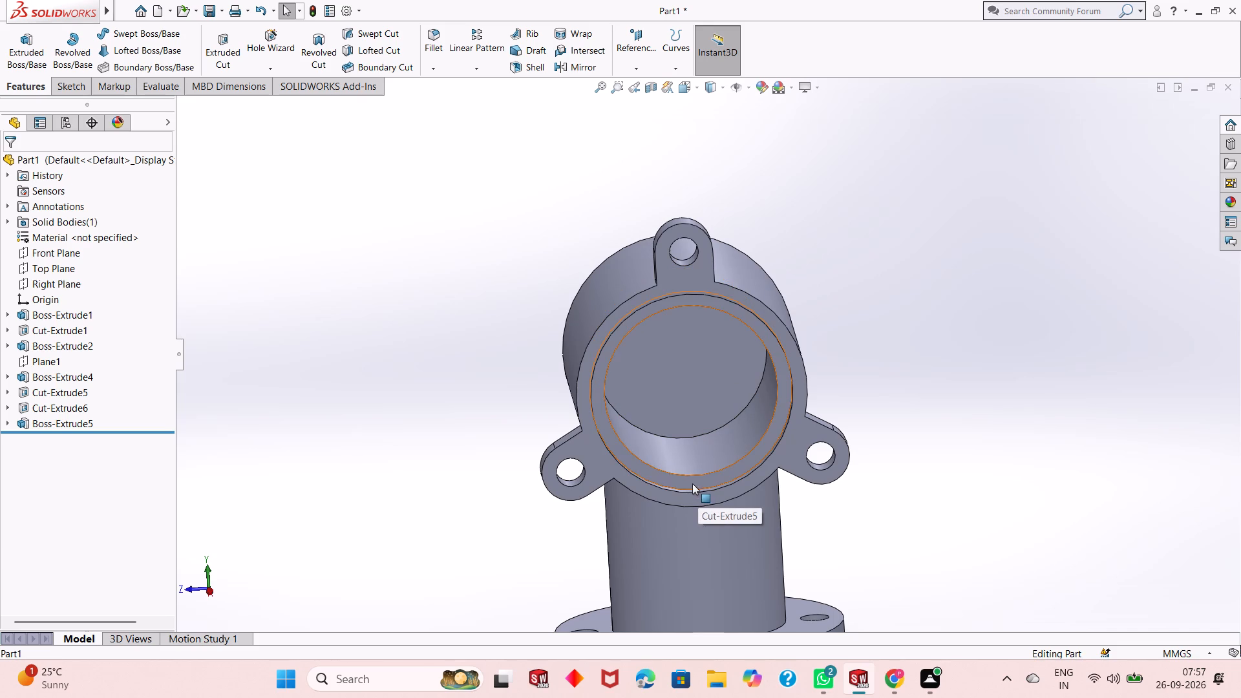
pyautogui.moveTo(770, 511); pyautogui.dragTo(785, 431, button='middle')
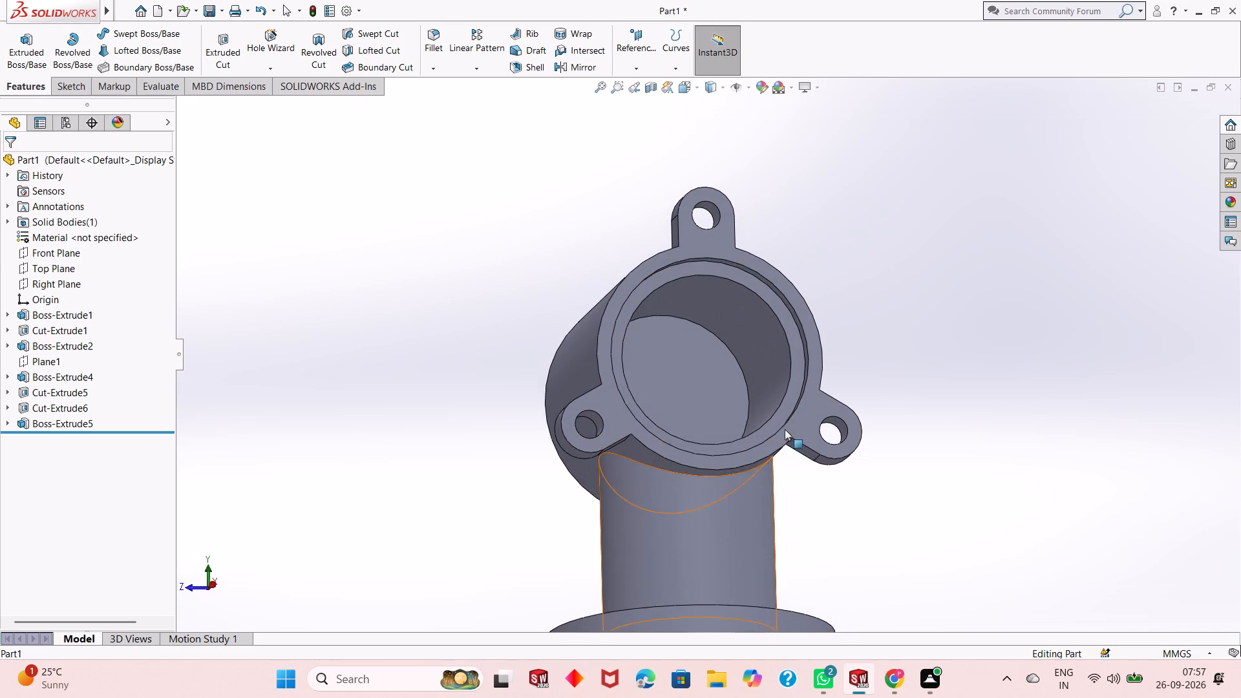
pyautogui.scroll(2, 765, 463)
pyautogui.scroll(-1, 764, 464)
pyautogui.moveTo(754, 463); pyautogui.dragTo(752, 503, button='middle')
# Fillet the upright boss's edges where it meets the base disc and the cylinder with a symmetric 10 mm radius.
pyautogui.click(438, 43)
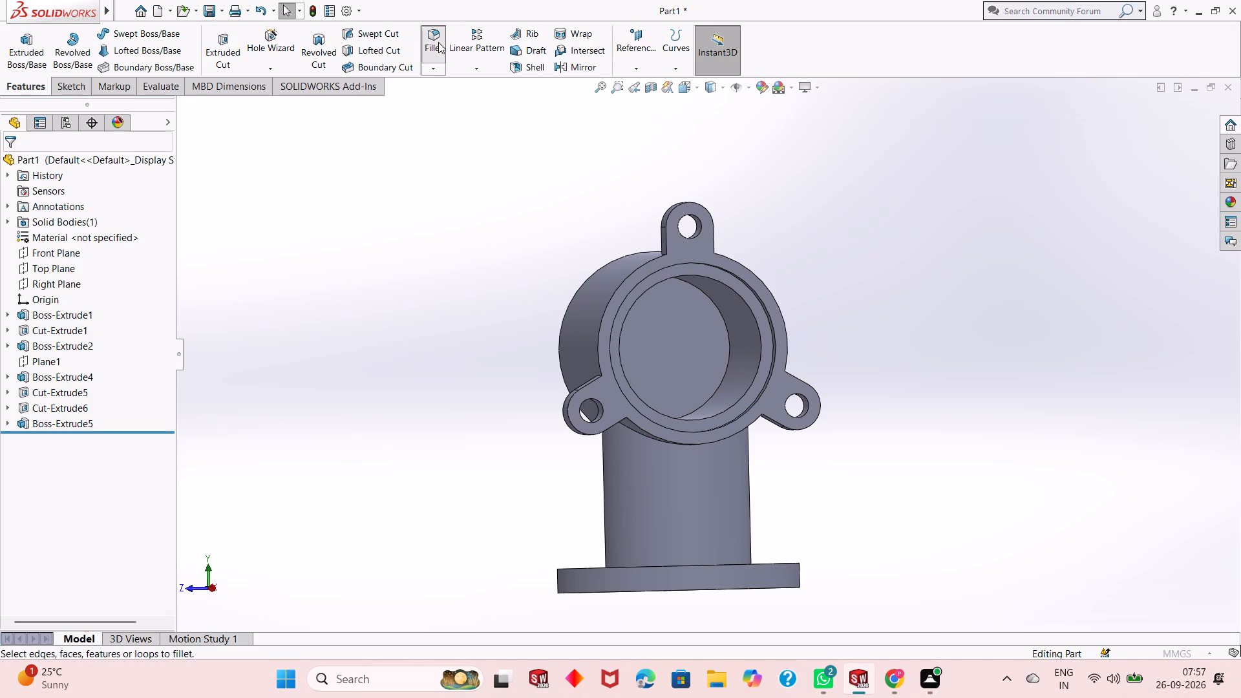
pyautogui.moveTo(648, 519); pyautogui.dragTo(653, 584, button='middle')
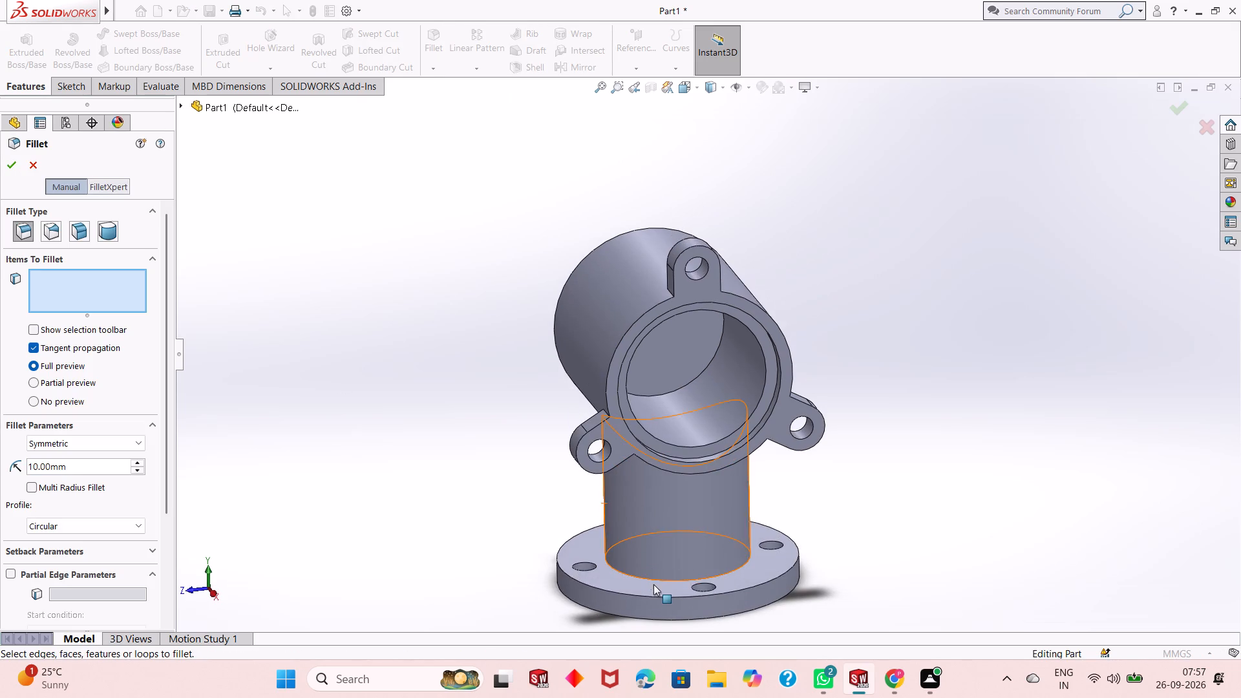
pyautogui.click(657, 582)
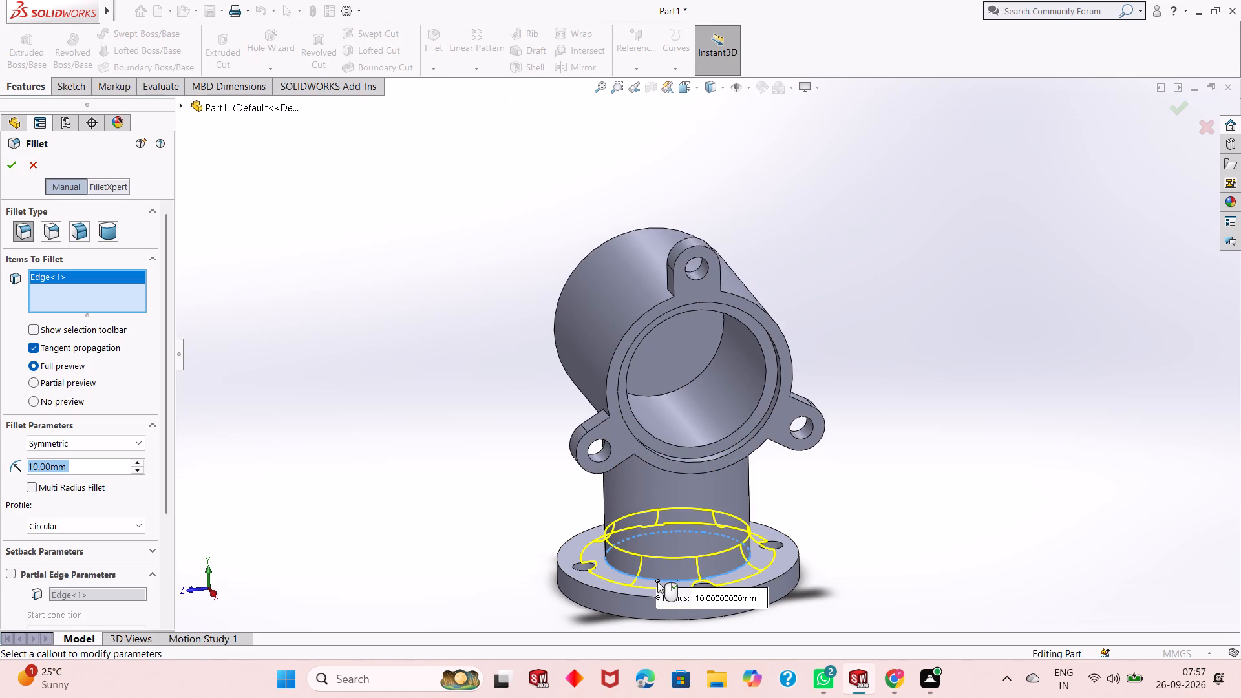
pyautogui.moveTo(669, 579); pyautogui.dragTo(715, 430, button='middle')
pyautogui.scroll(-1, 710, 407)
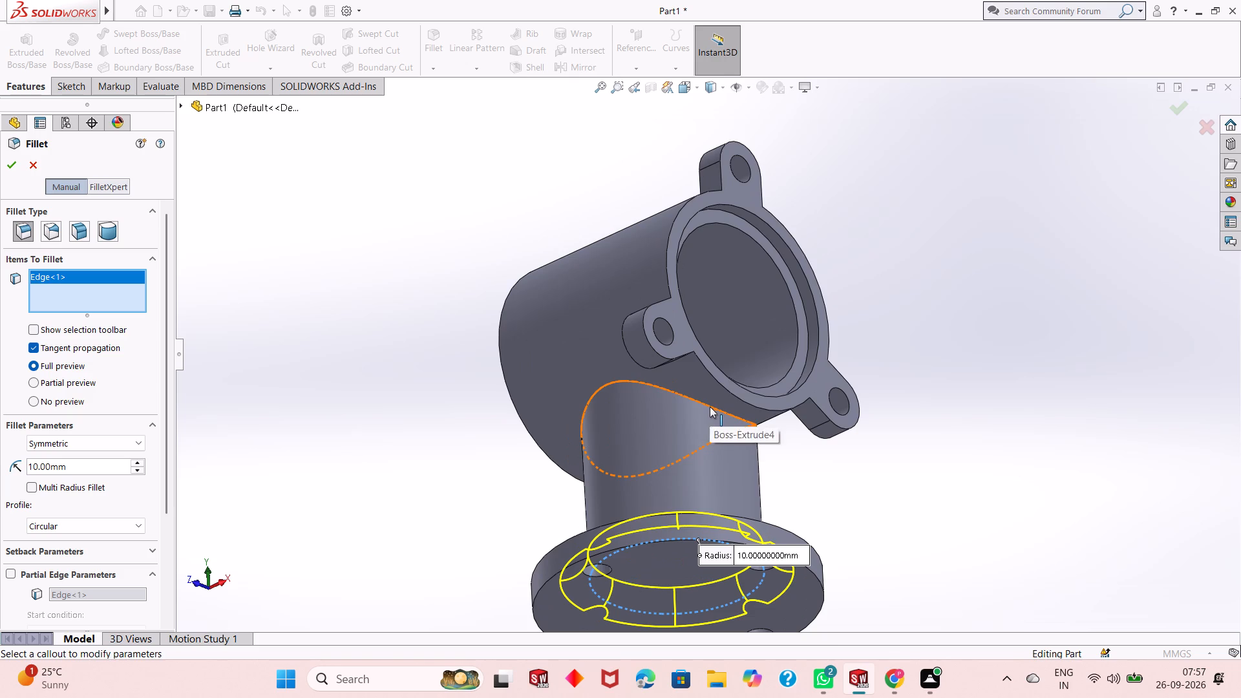
pyautogui.click(710, 407)
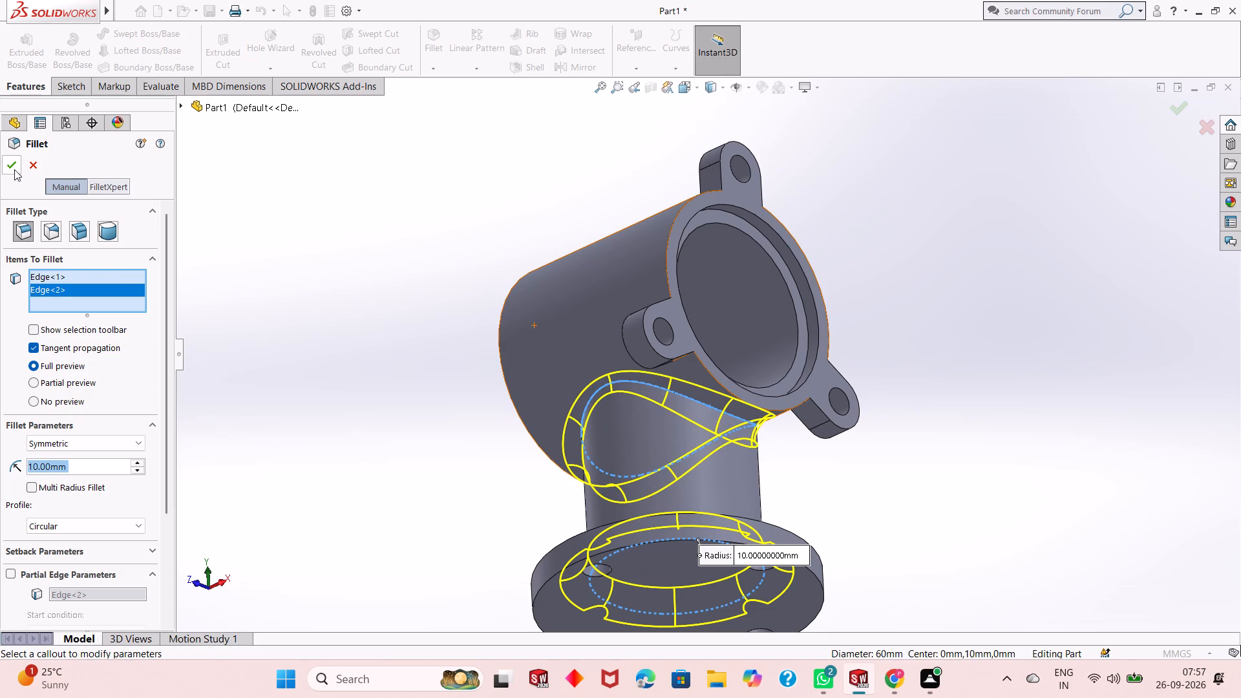
pyautogui.click(14, 169)
pyautogui.click(887, 348)
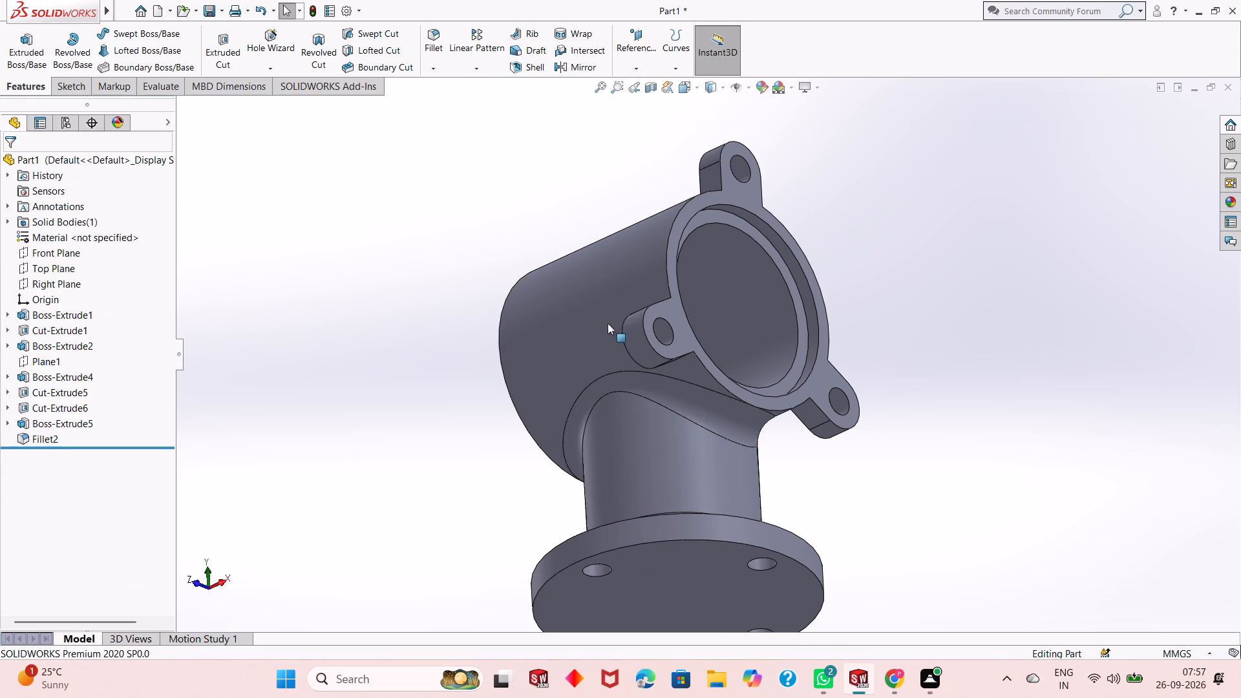
# Examine the filleted joints at the base disc and the cylinder from several directions.
pyautogui.moveTo(607, 323); pyautogui.dragTo(602, 489, button='middle')
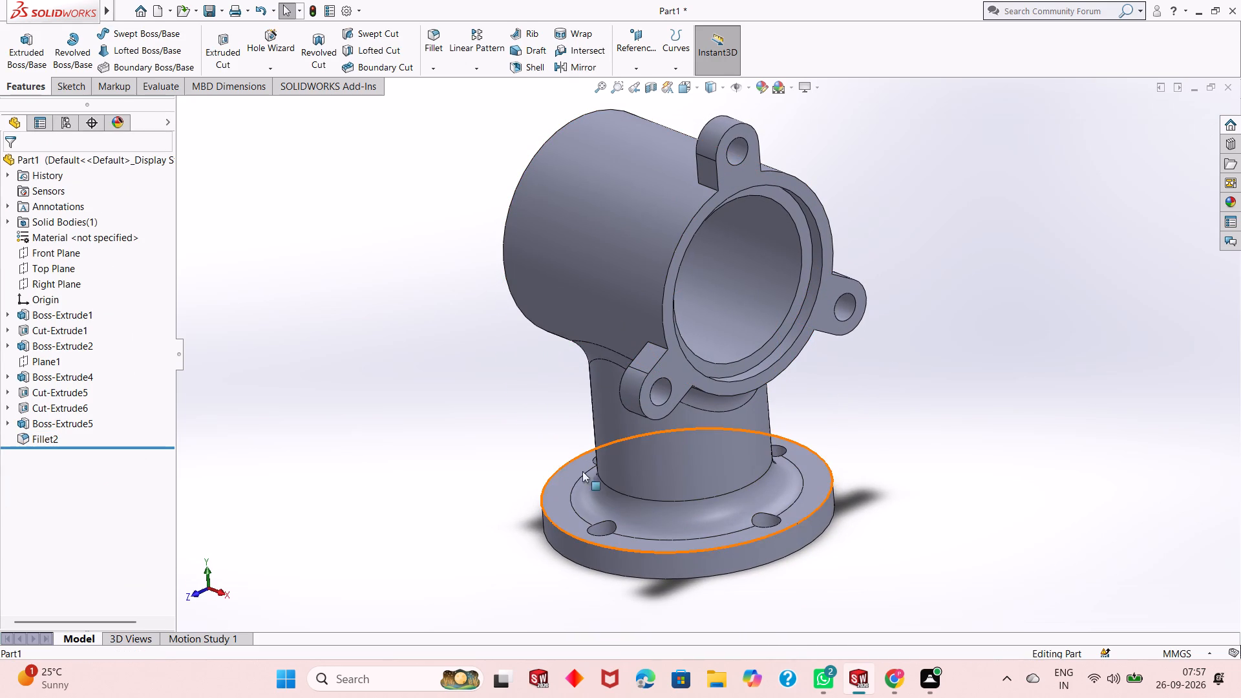
pyautogui.scroll(2, 701, 438)
pyautogui.moveTo(851, 425); pyautogui.dragTo(816, 400, button='middle')
pyautogui.moveTo(805, 409); pyautogui.dragTo(830, 479, button='middle')
pyautogui.scroll(-3, 686, 401)
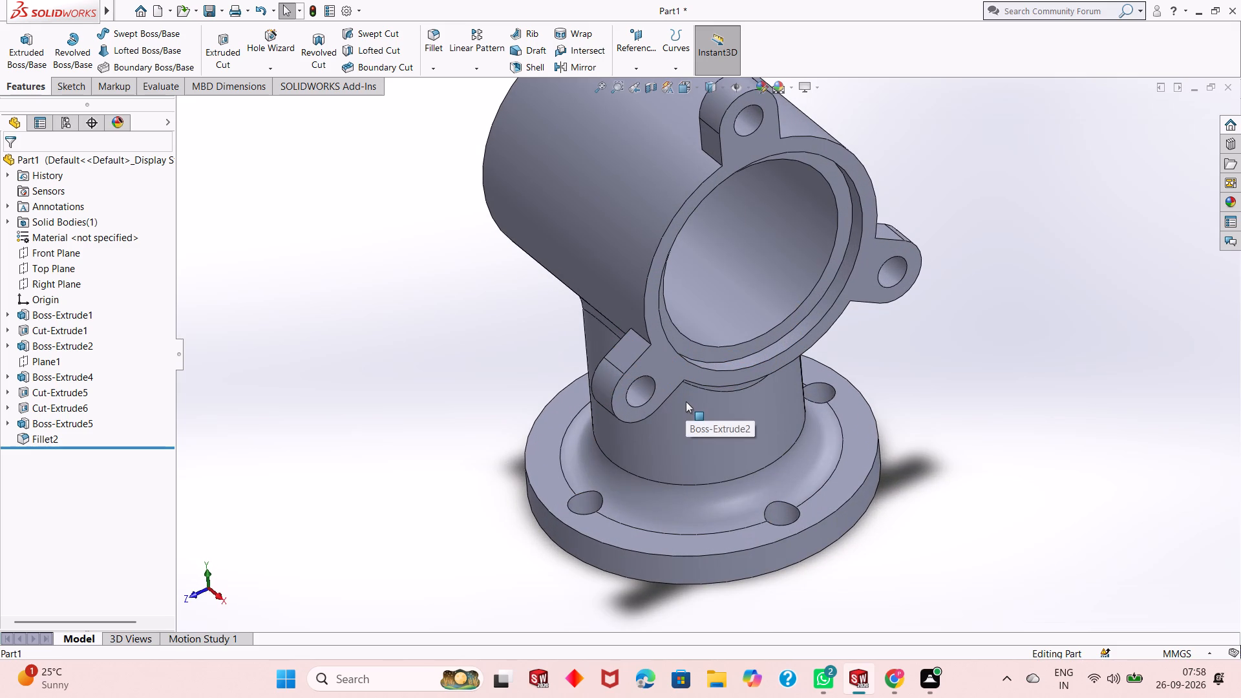
pyautogui.scroll(-1, 738, 457)
pyautogui.scroll(4, 739, 447)
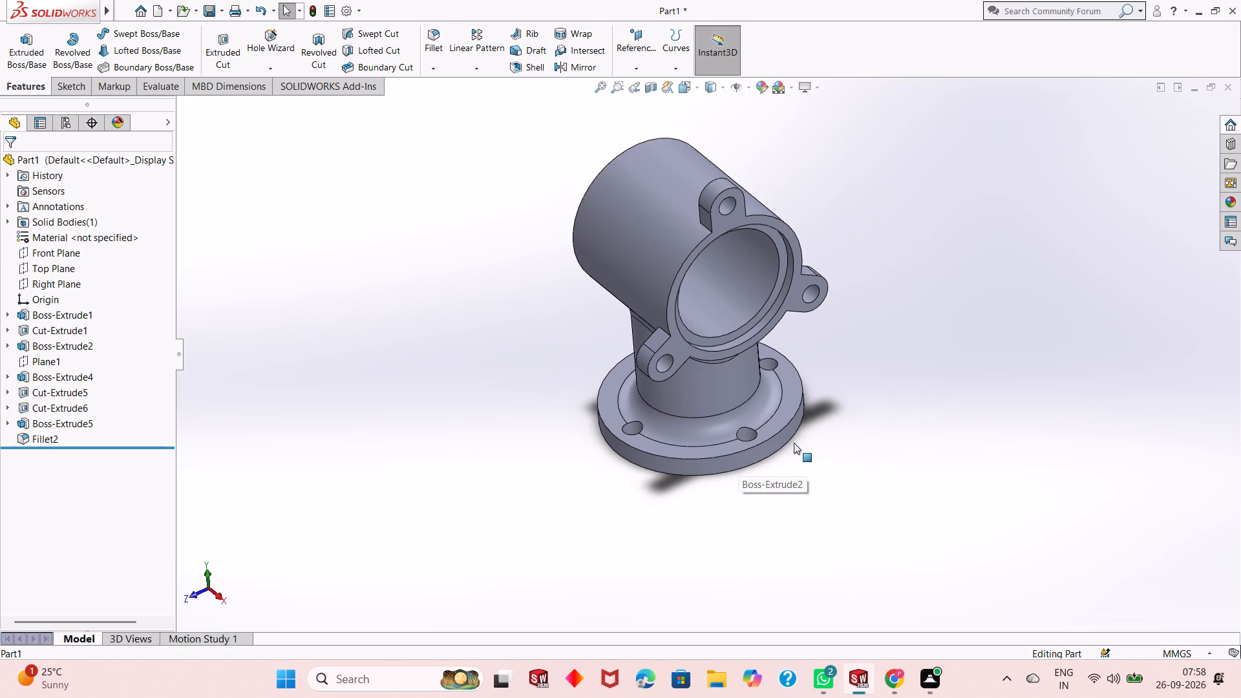
pyautogui.moveTo(795, 444); pyautogui.dragTo(749, 358, button='middle')
pyautogui.moveTo(749, 358); pyautogui.dragTo(749, 381, button='middle')
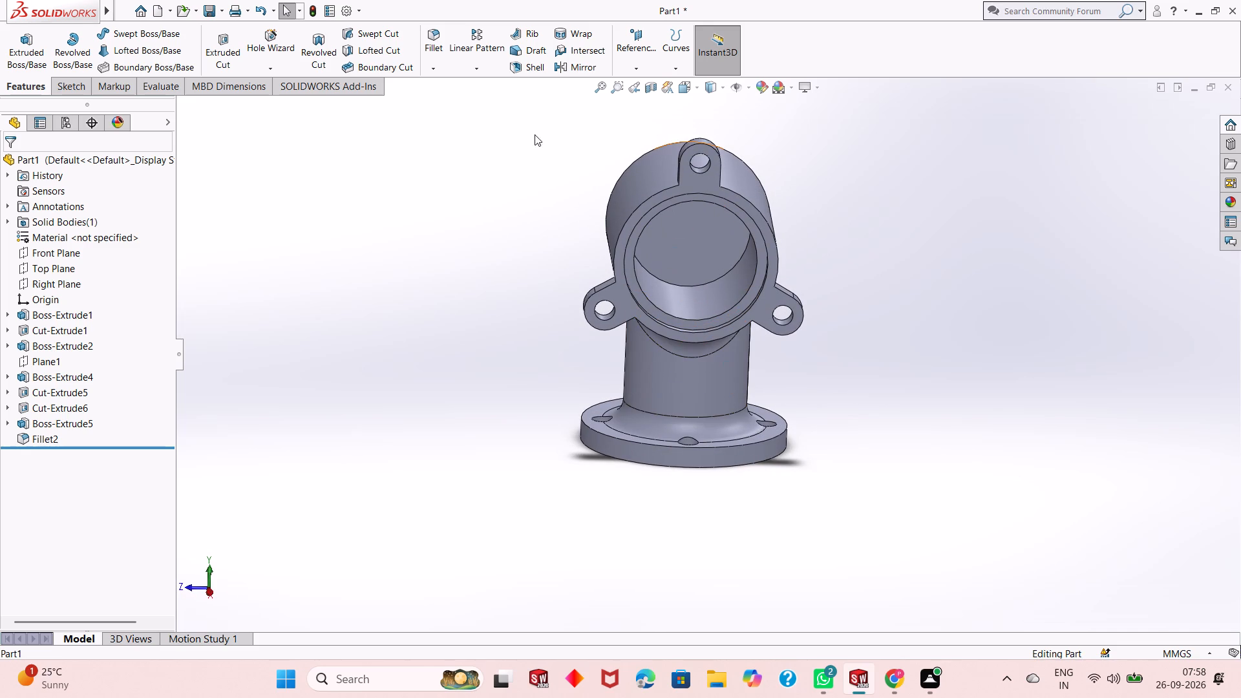
# Create a reference plane offset 80 mm above the Top Plane.
pyautogui.click(632, 64)
pyautogui.click(641, 79)
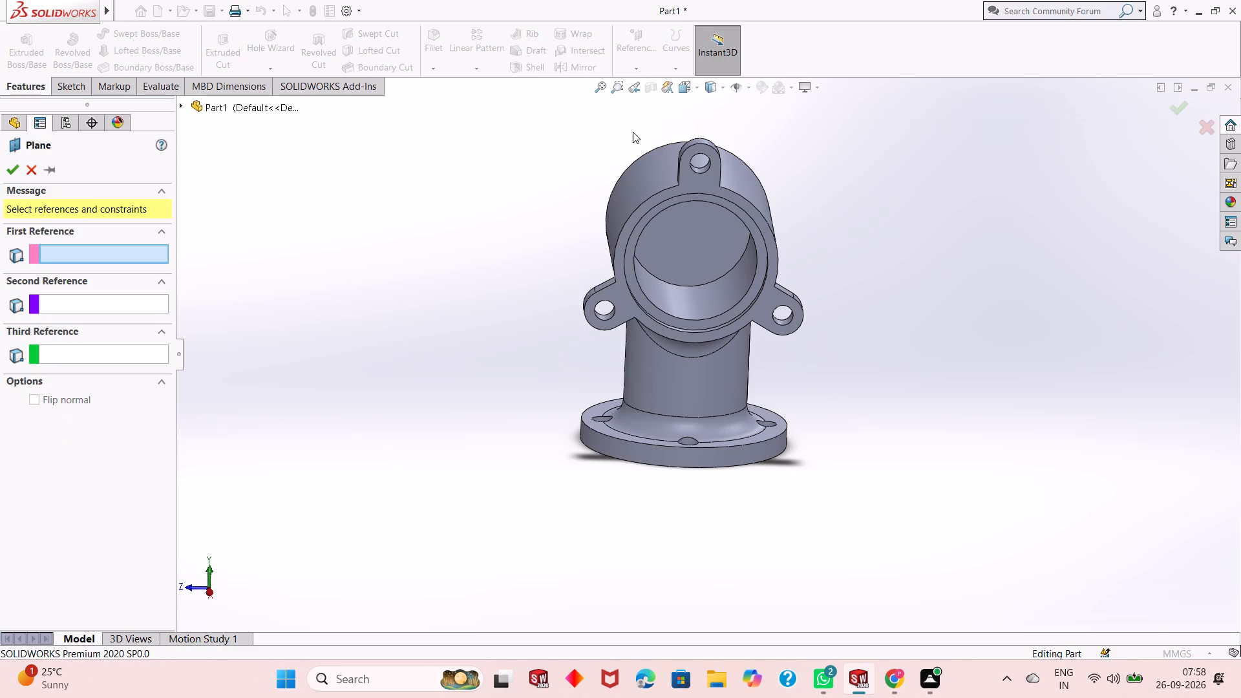
pyautogui.click(185, 107)
pyautogui.click(226, 213)
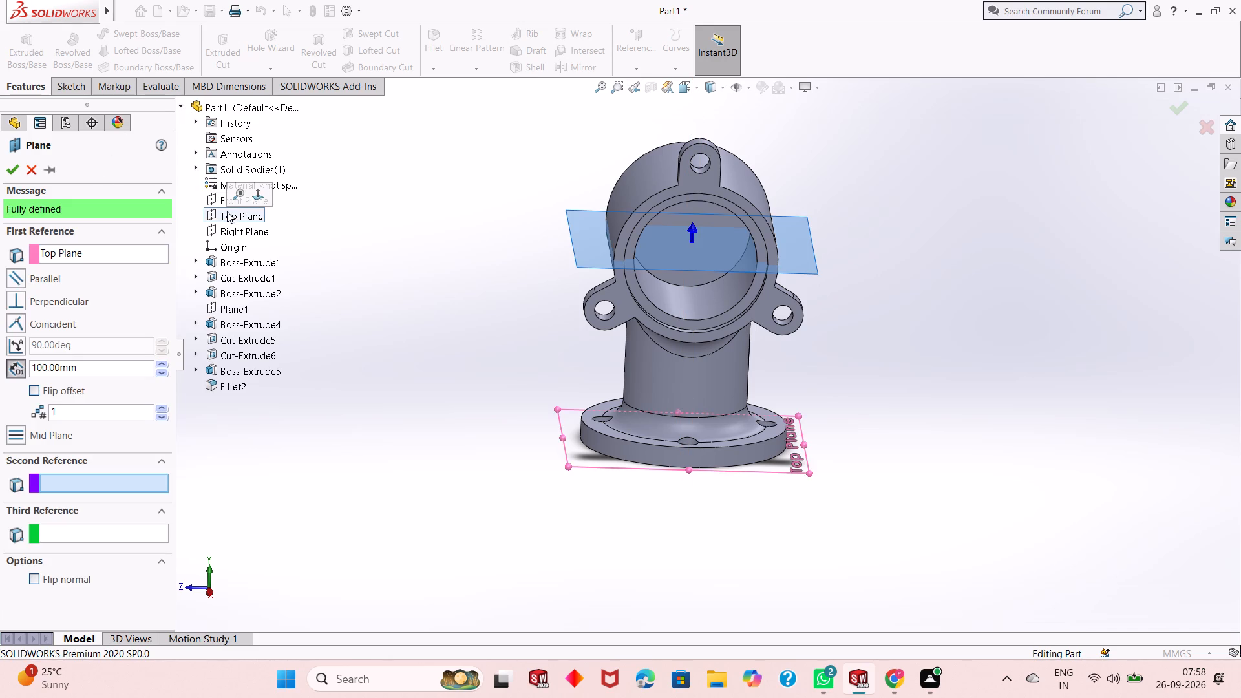
pyautogui.doubleClick(77, 365)
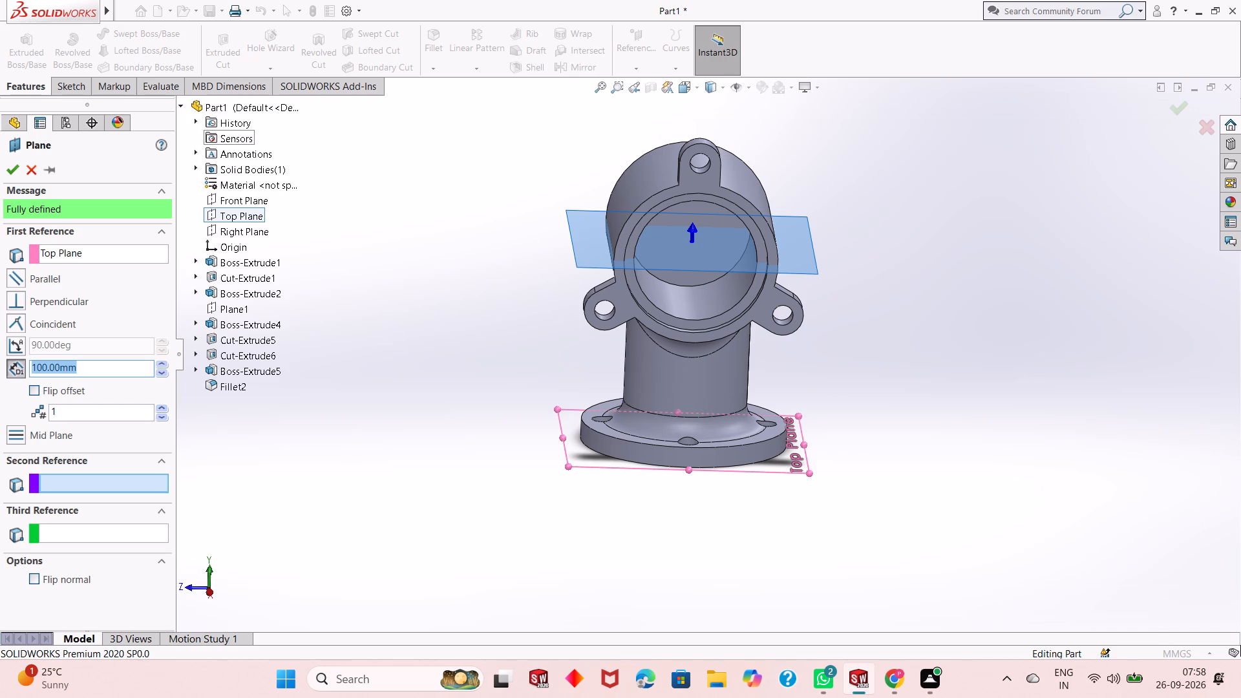
pyautogui.write('80')
pyautogui.press('Return')
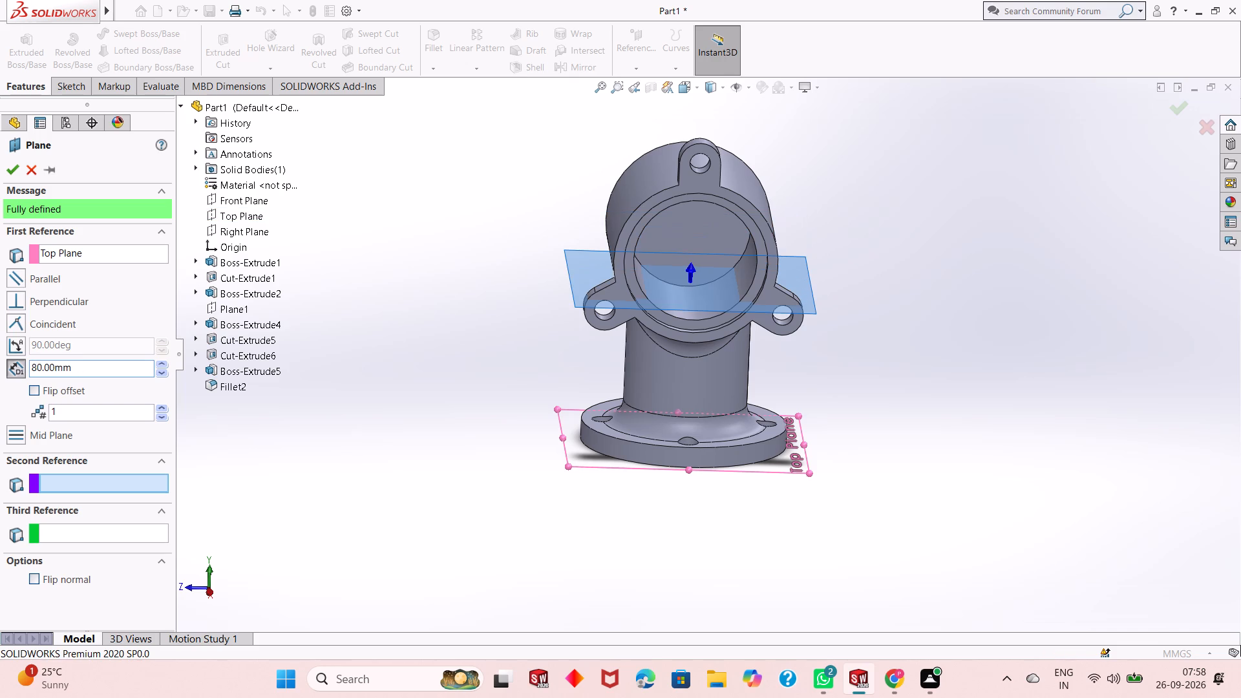
pyautogui.moveTo(825, 367); pyautogui.dragTo(809, 309, button='middle')
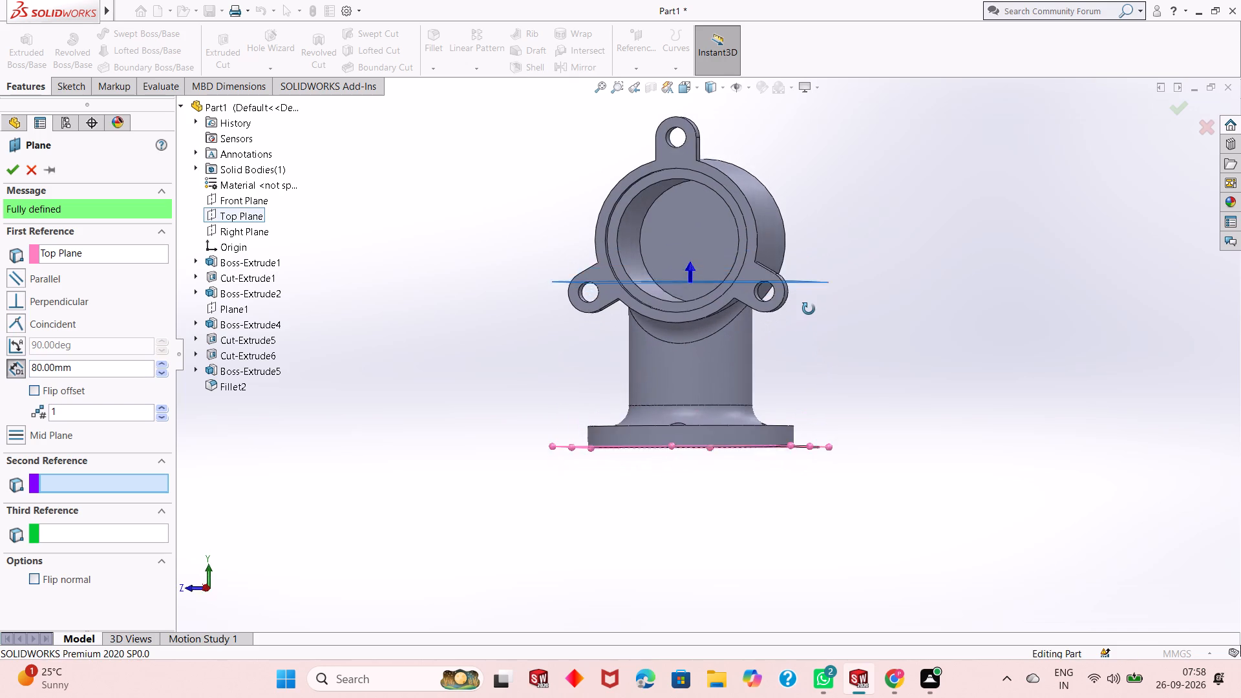
pyautogui.moveTo(809, 309); pyautogui.dragTo(829, 319, button='middle')
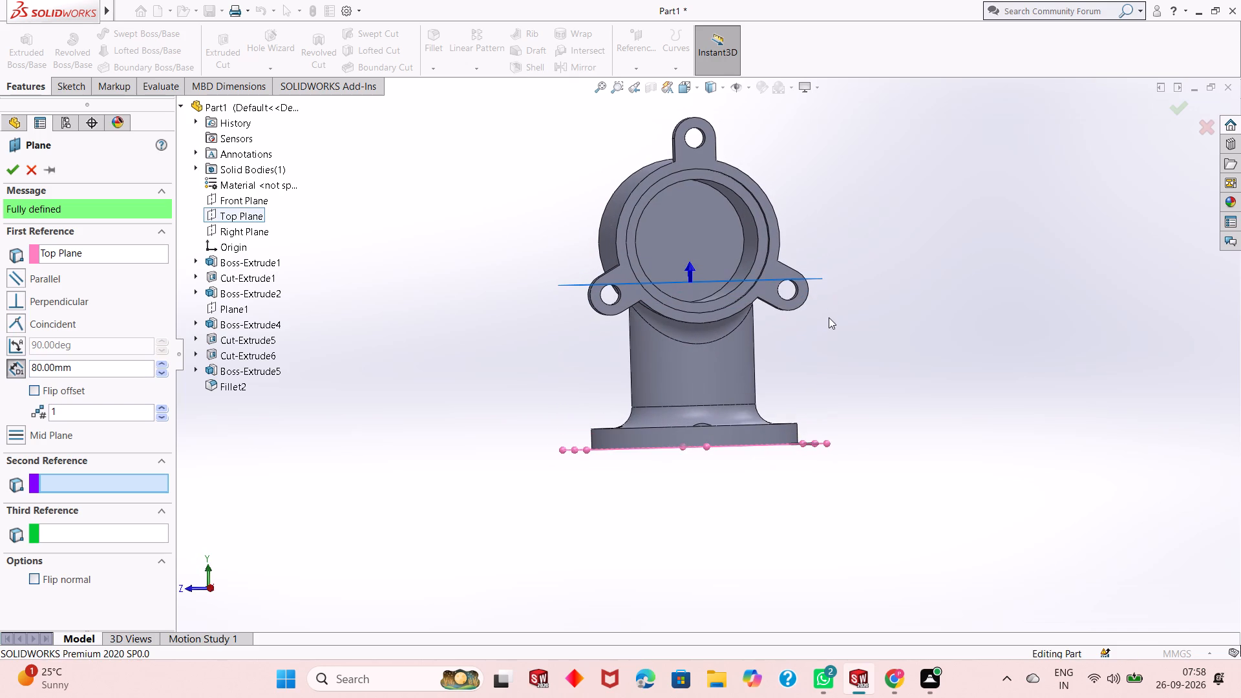
pyautogui.click(9, 167)
# Start a sketch on the new offset plane and draw a circle of about 9.75 mm radius centred on the origin.
pyautogui.click(7, 86)
pyautogui.click(69, 85)
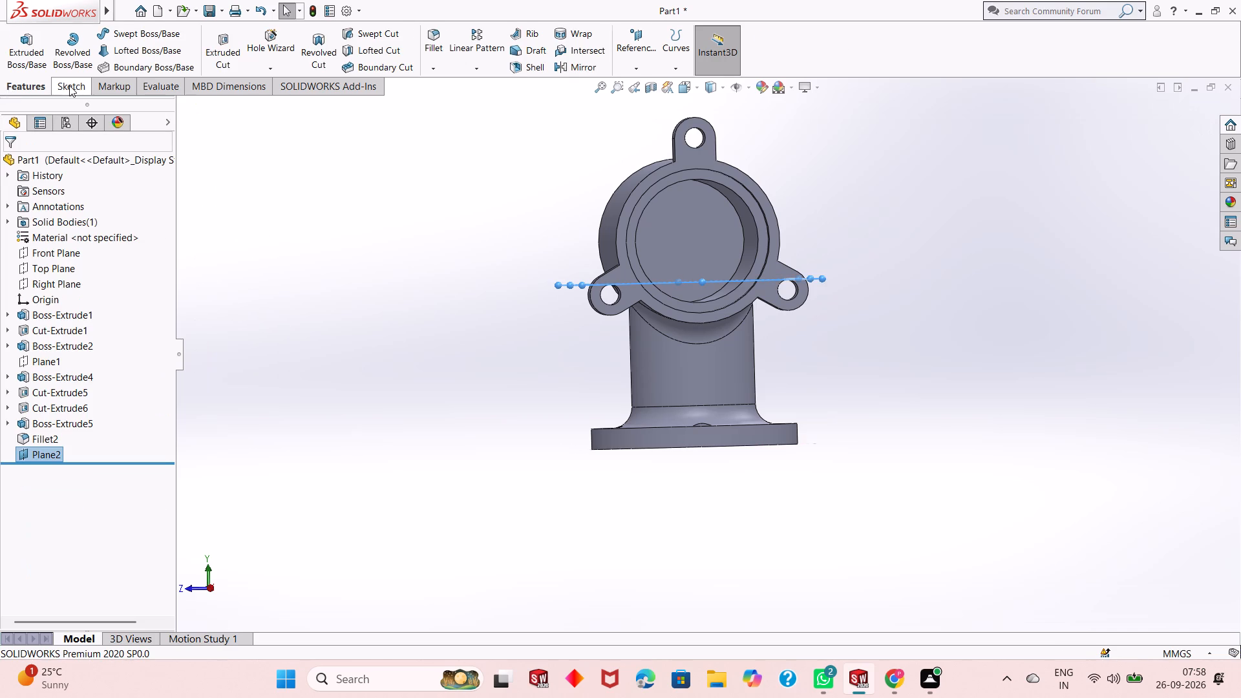
pyautogui.moveTo(453, 216); pyautogui.dragTo(466, 387, button='middle')
pyautogui.rightClick(569, 244)
pyautogui.click(595, 229)
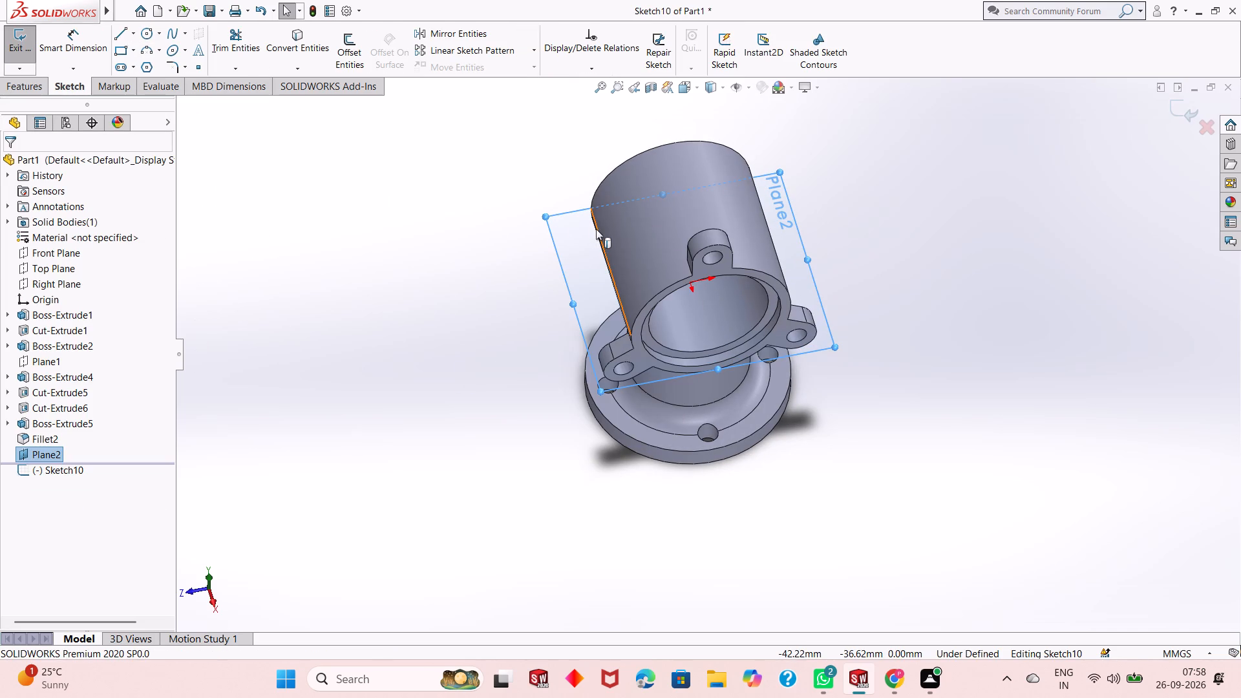
pyautogui.hotkey('ctrl', '8')
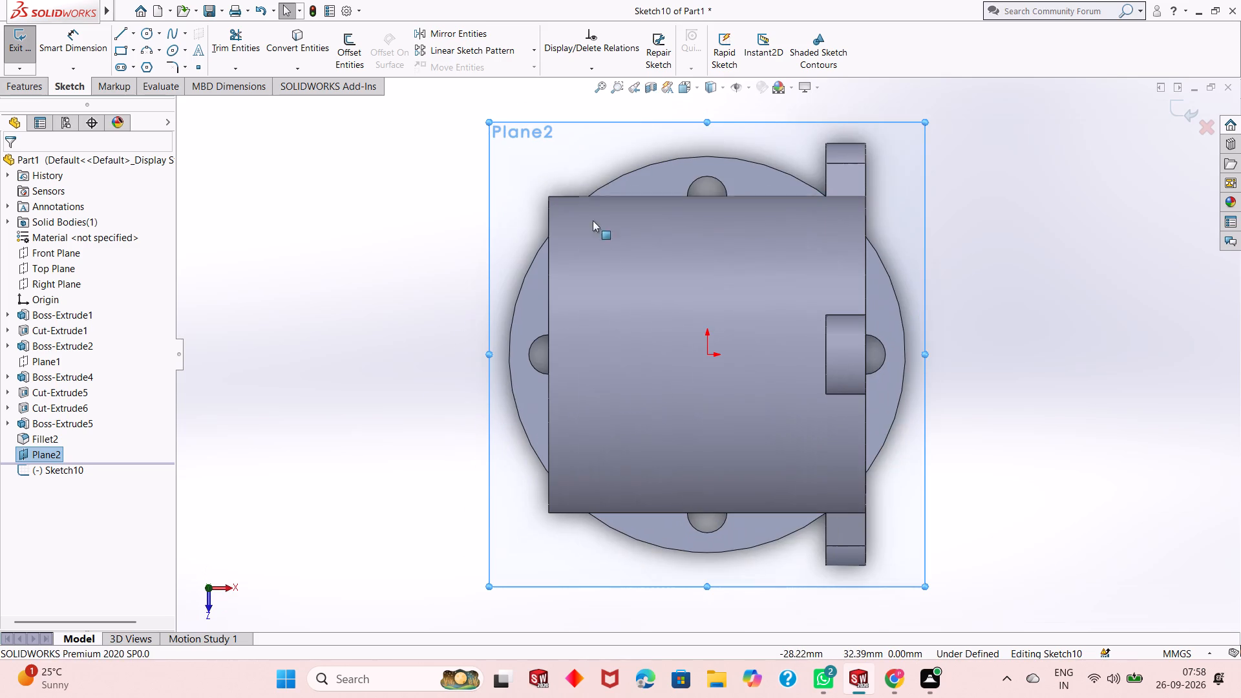
pyautogui.click(147, 34)
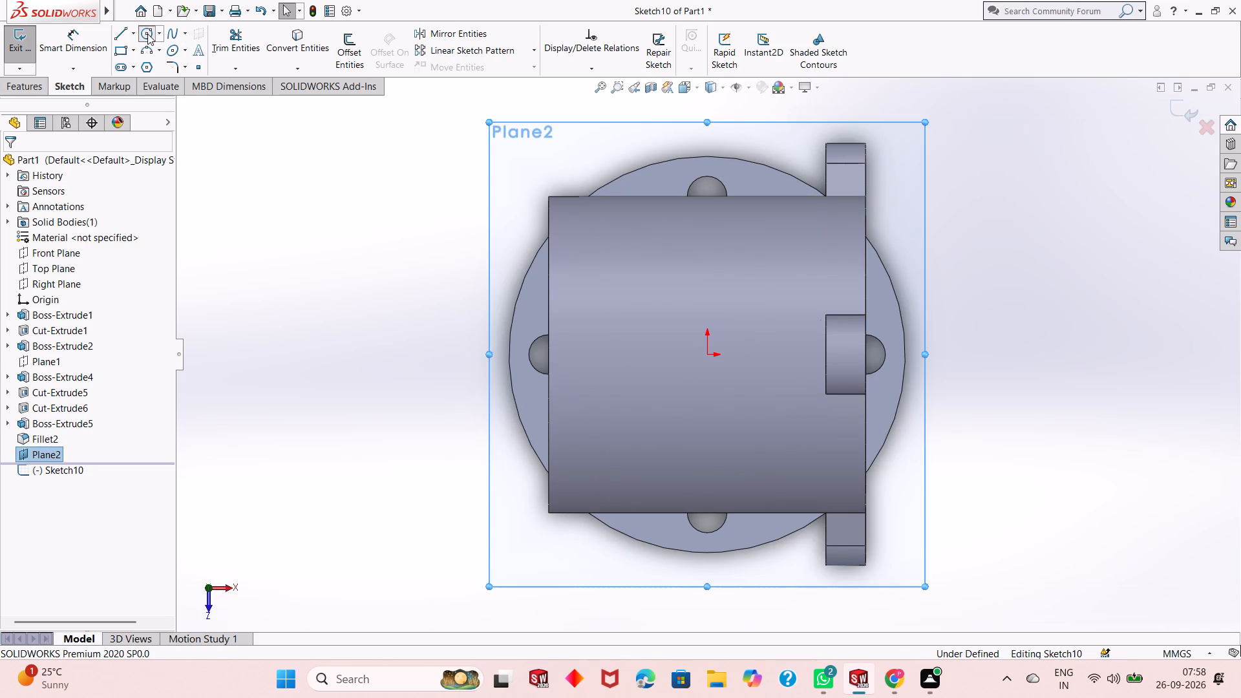
pyautogui.click(707, 355)
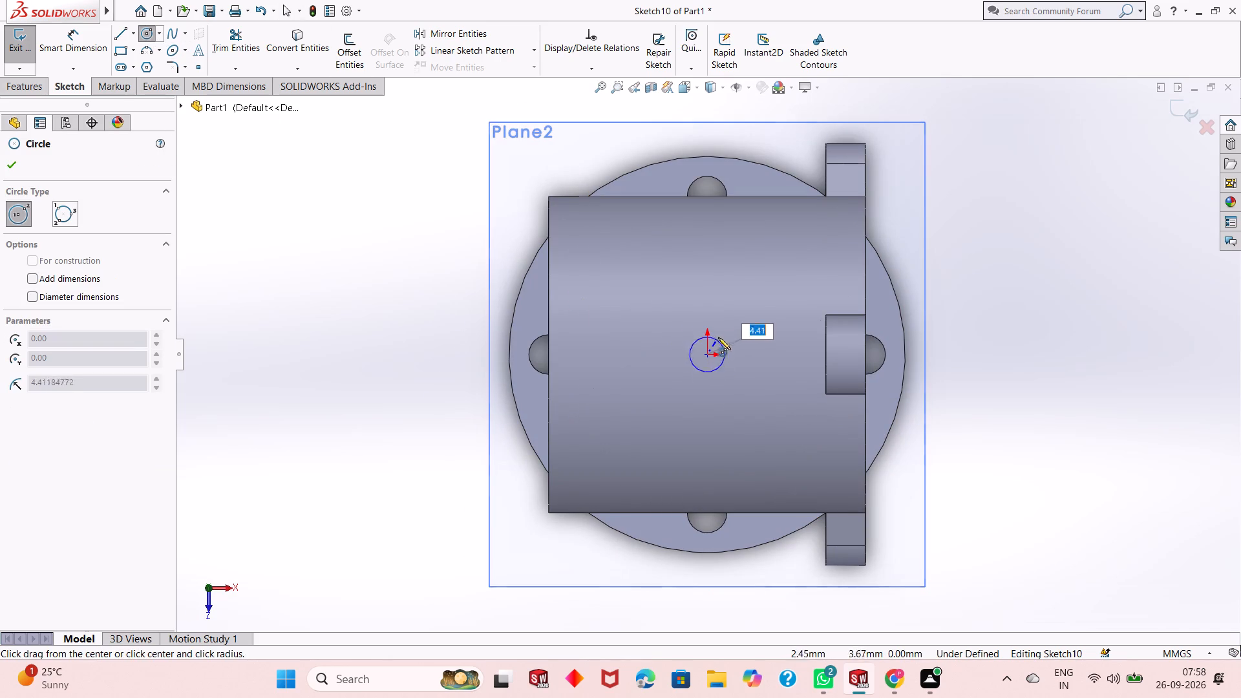
pyautogui.click(728, 322)
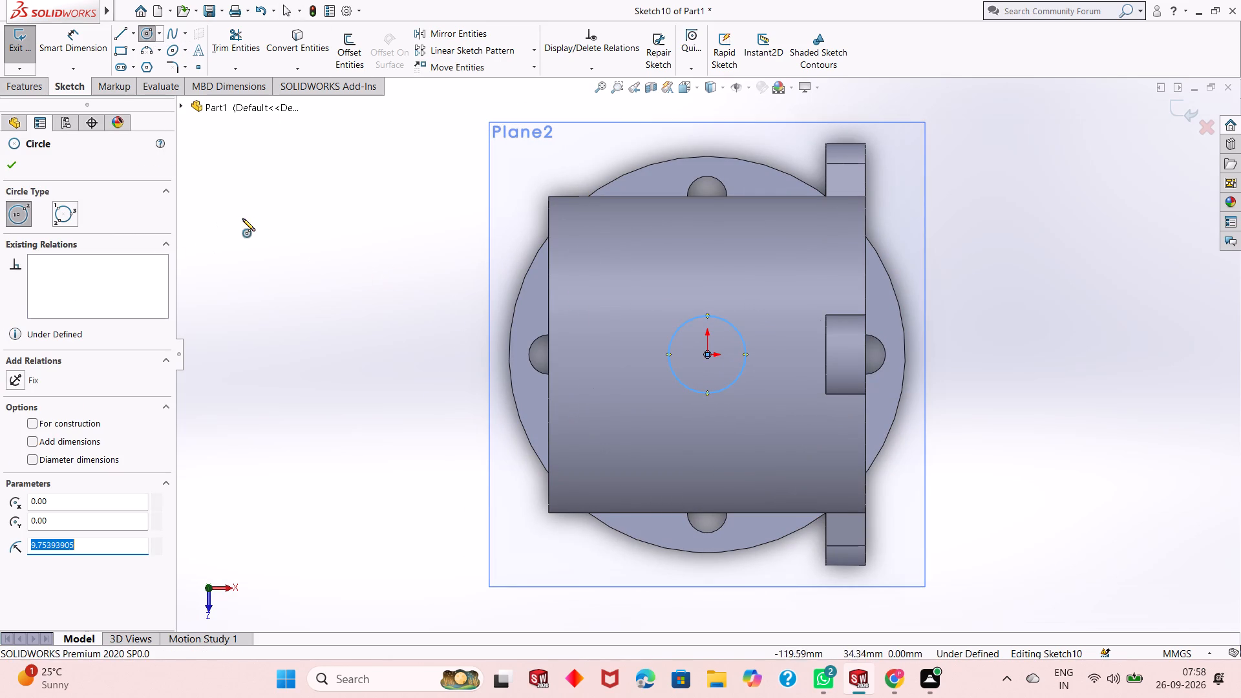
pyautogui.rightClick(242, 218)
pyautogui.click(294, 231)
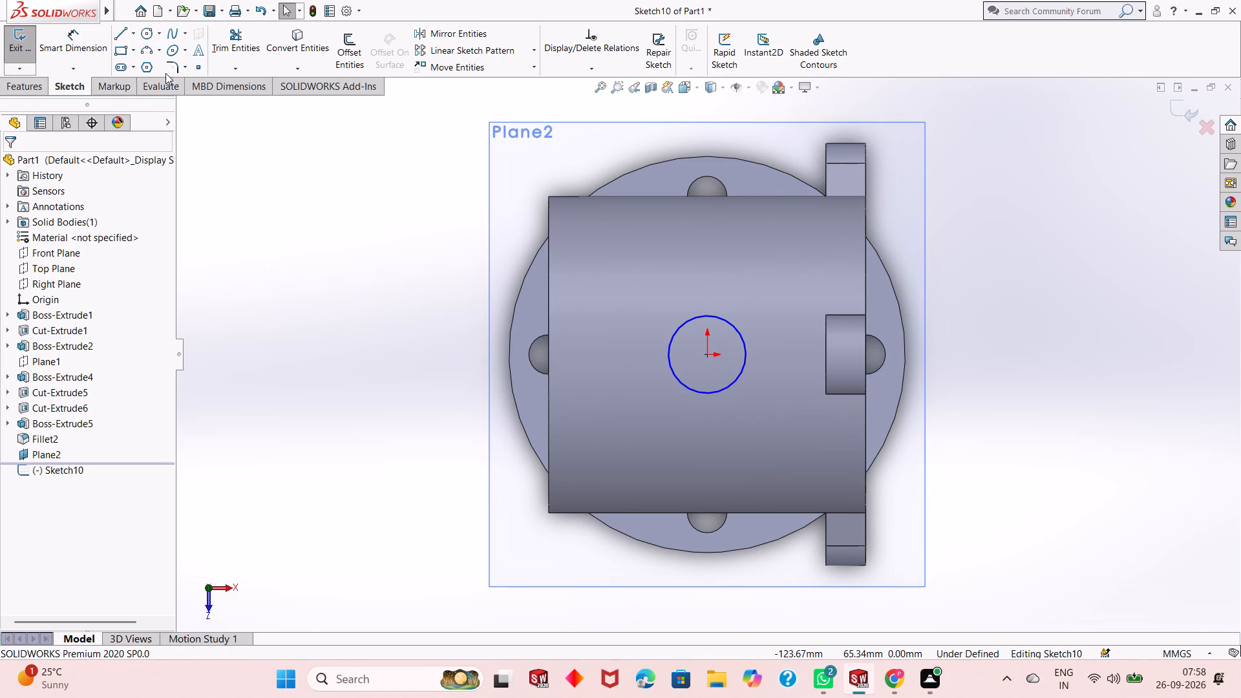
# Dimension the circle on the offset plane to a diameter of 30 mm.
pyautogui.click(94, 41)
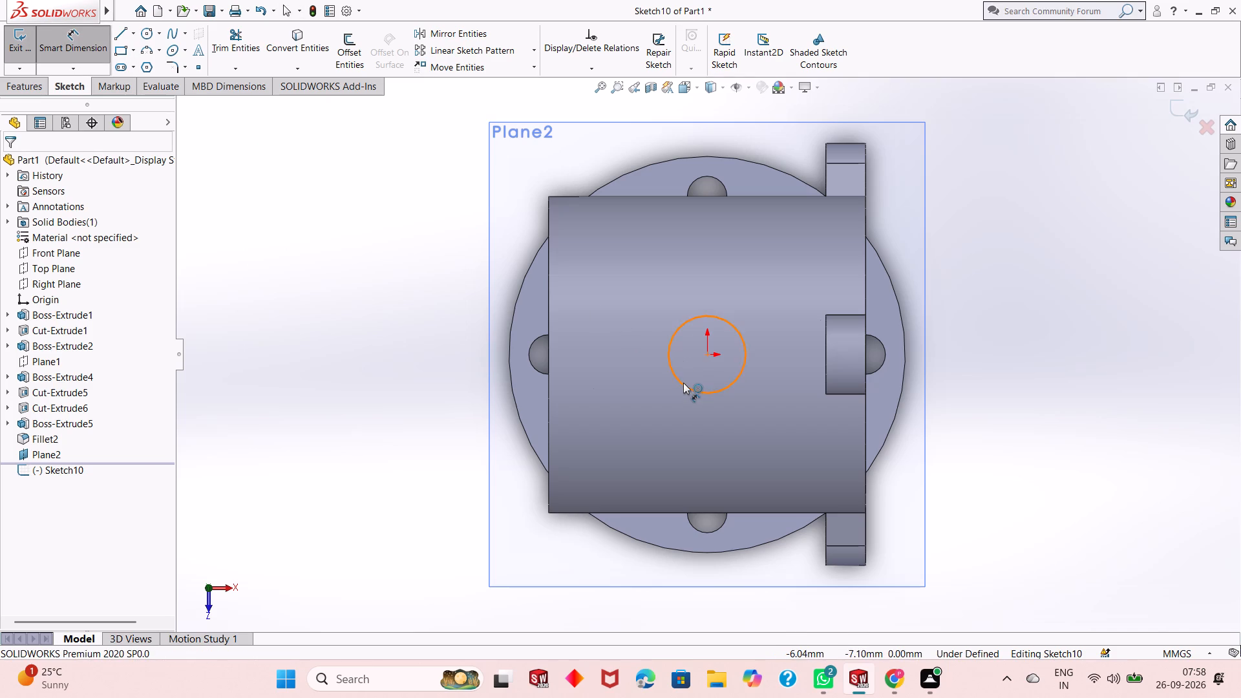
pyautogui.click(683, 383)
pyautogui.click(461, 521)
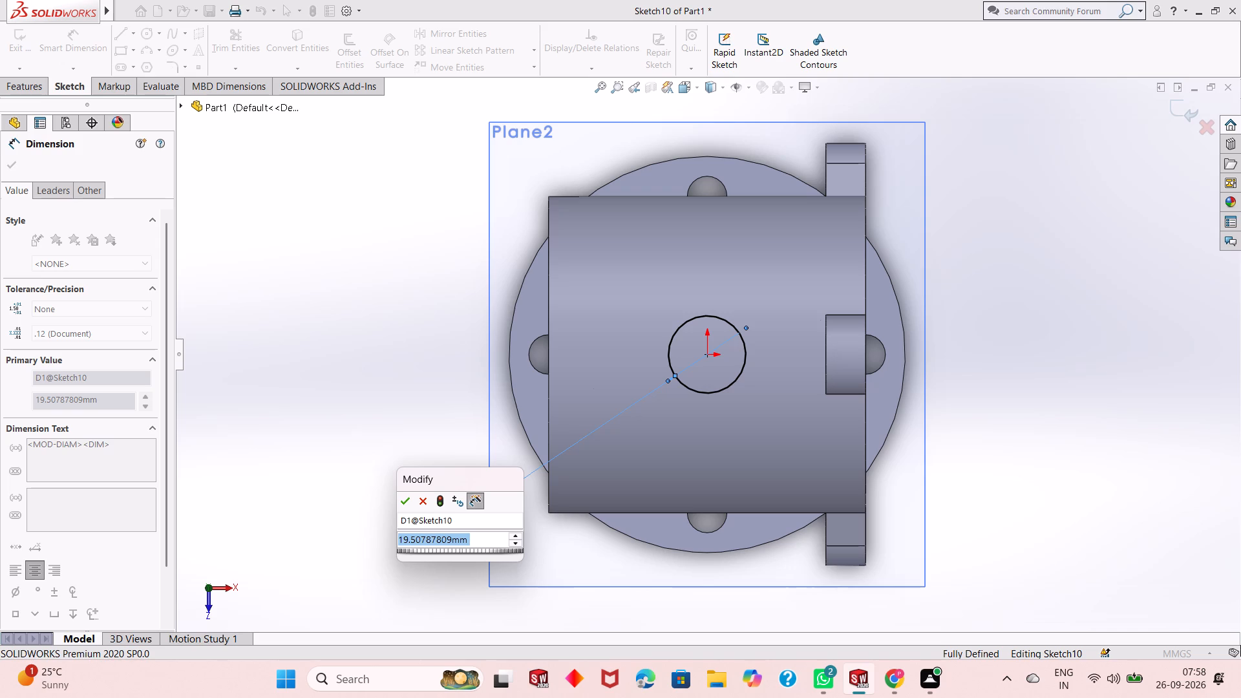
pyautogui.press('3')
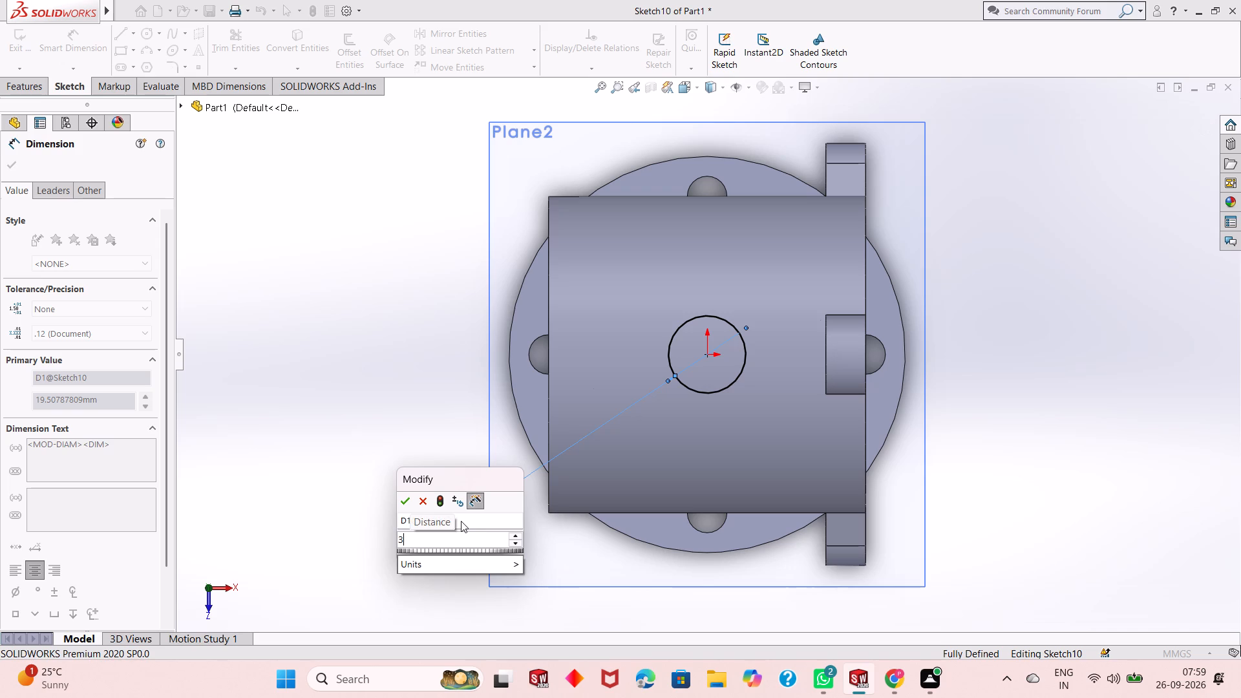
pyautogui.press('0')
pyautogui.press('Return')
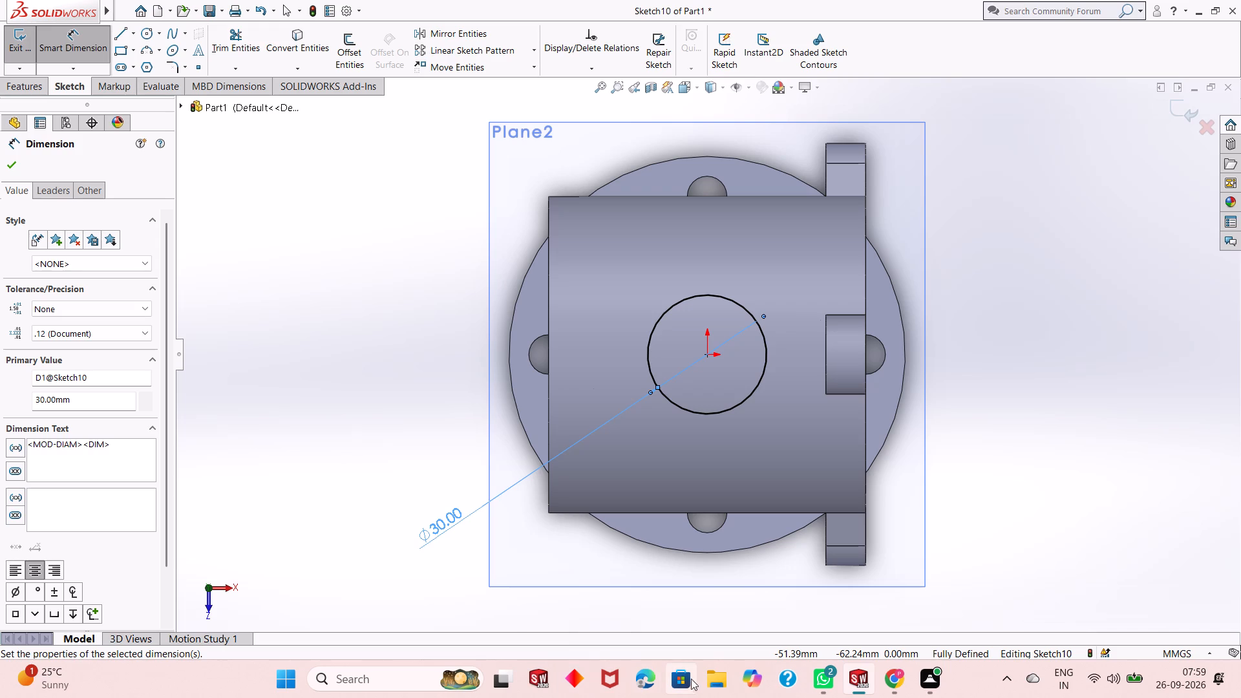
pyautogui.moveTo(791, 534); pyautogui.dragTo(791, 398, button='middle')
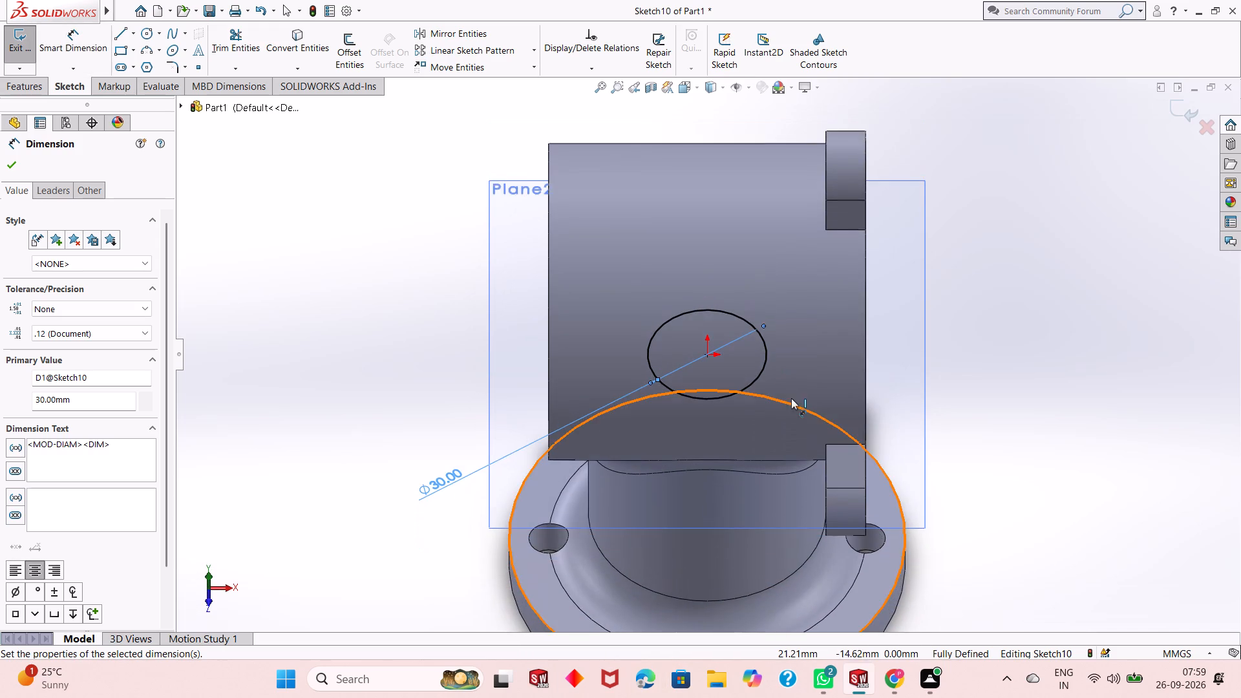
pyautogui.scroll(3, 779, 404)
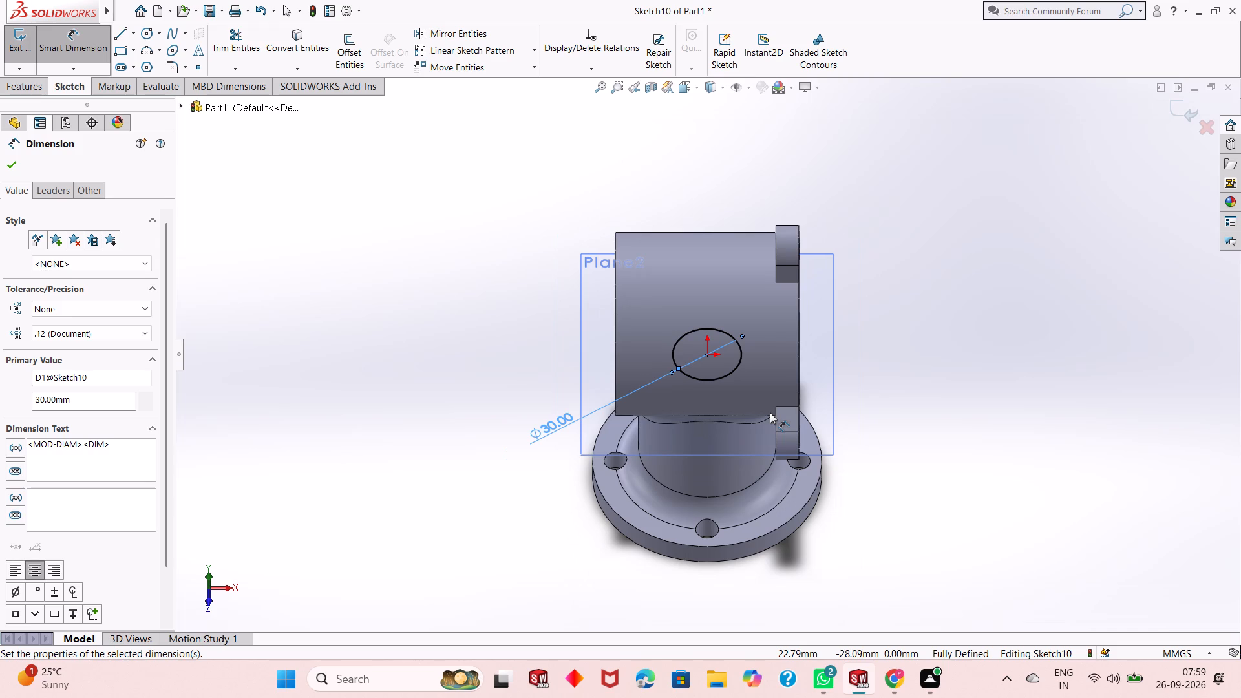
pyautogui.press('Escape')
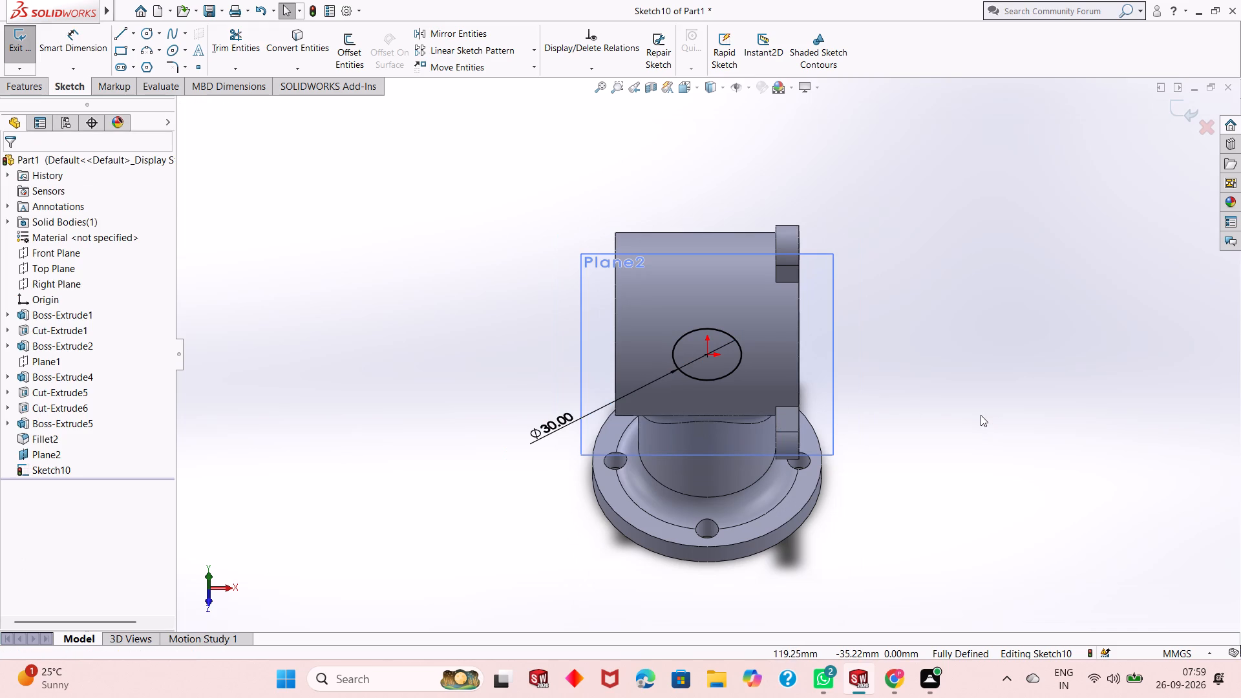
# Undo the circle's dimension, its sketch and the offset reference plane, back to the filleted part.
pyautogui.hotkey('ctrl', 'z')
pyautogui.hotkey('ctrl', 'z')
pyautogui.hotkey('ctrl', 'z')
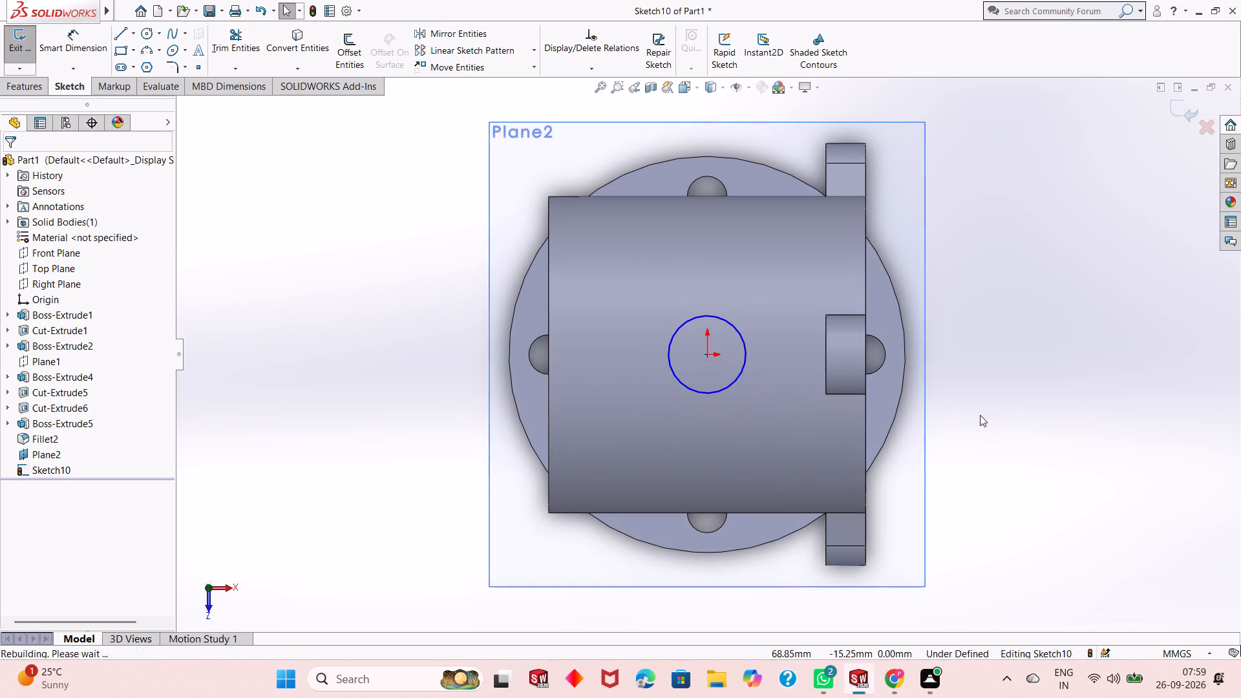
pyautogui.hotkey('ctrl', 'z')
pyautogui.hotkey('ctrl', 'z')
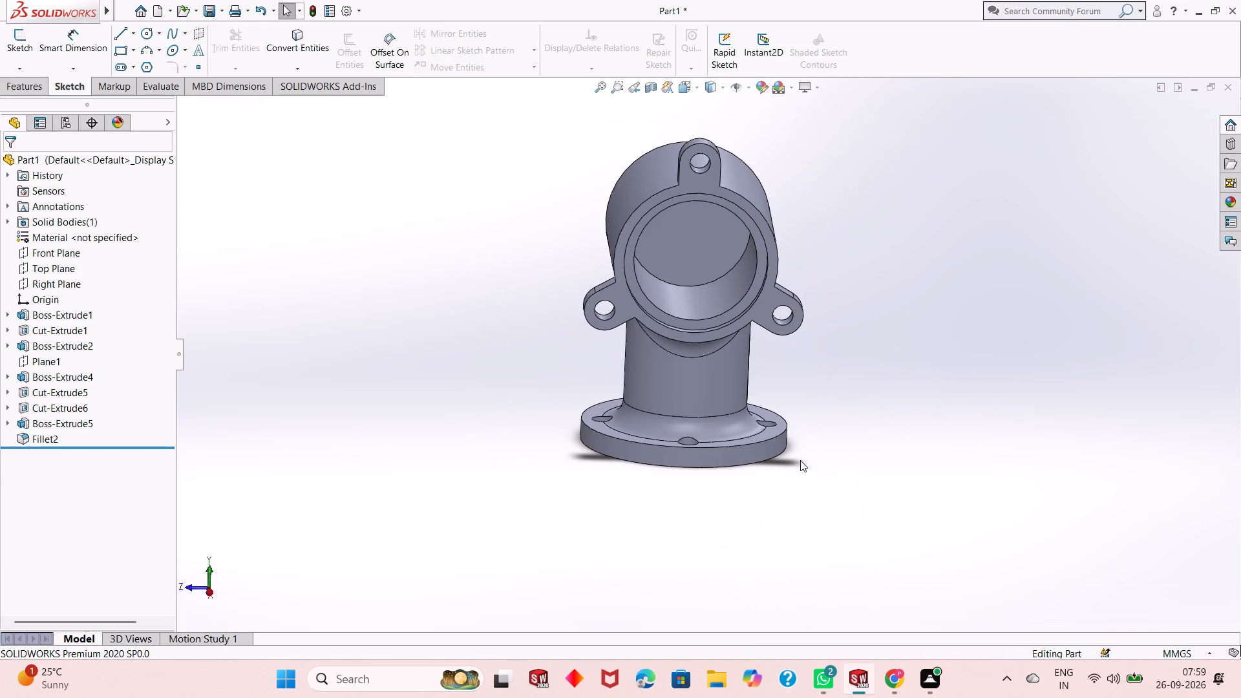
# Start a sketch on the underside of the base disc and draw a circle of about 22.2 mm radius centred on the origin.
pyautogui.scroll(-1, 710, 398)
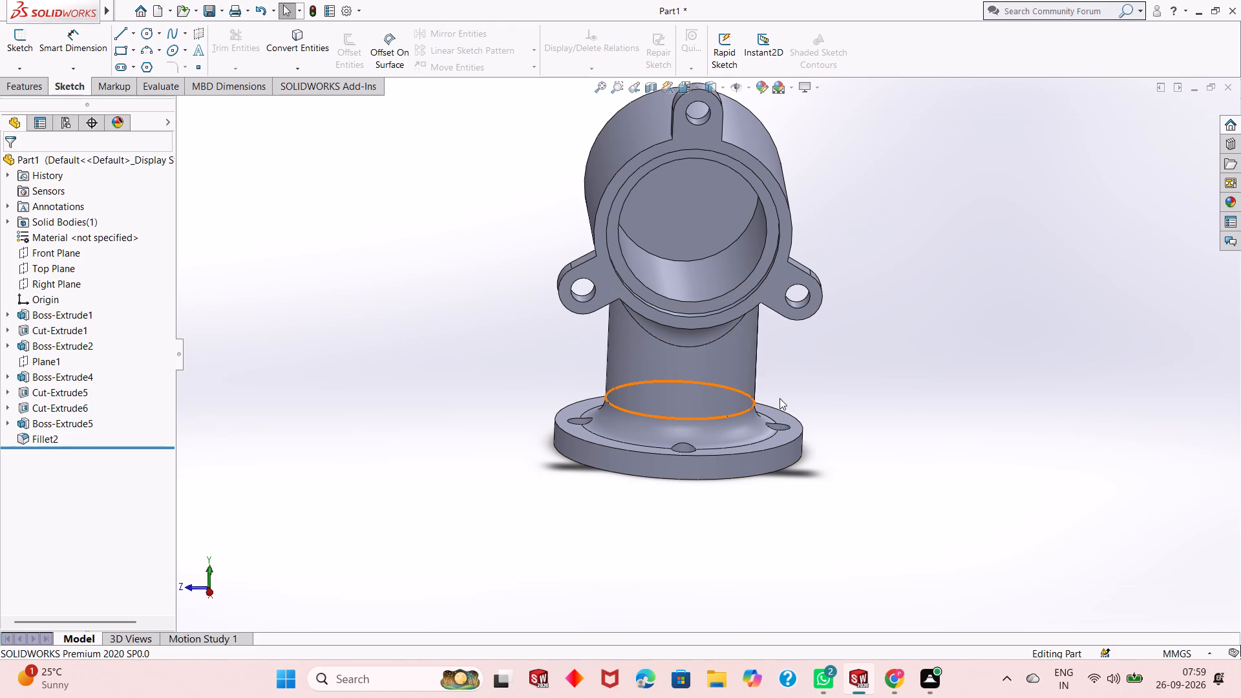
pyautogui.moveTo(832, 405); pyautogui.dragTo(827, 319, button='middle')
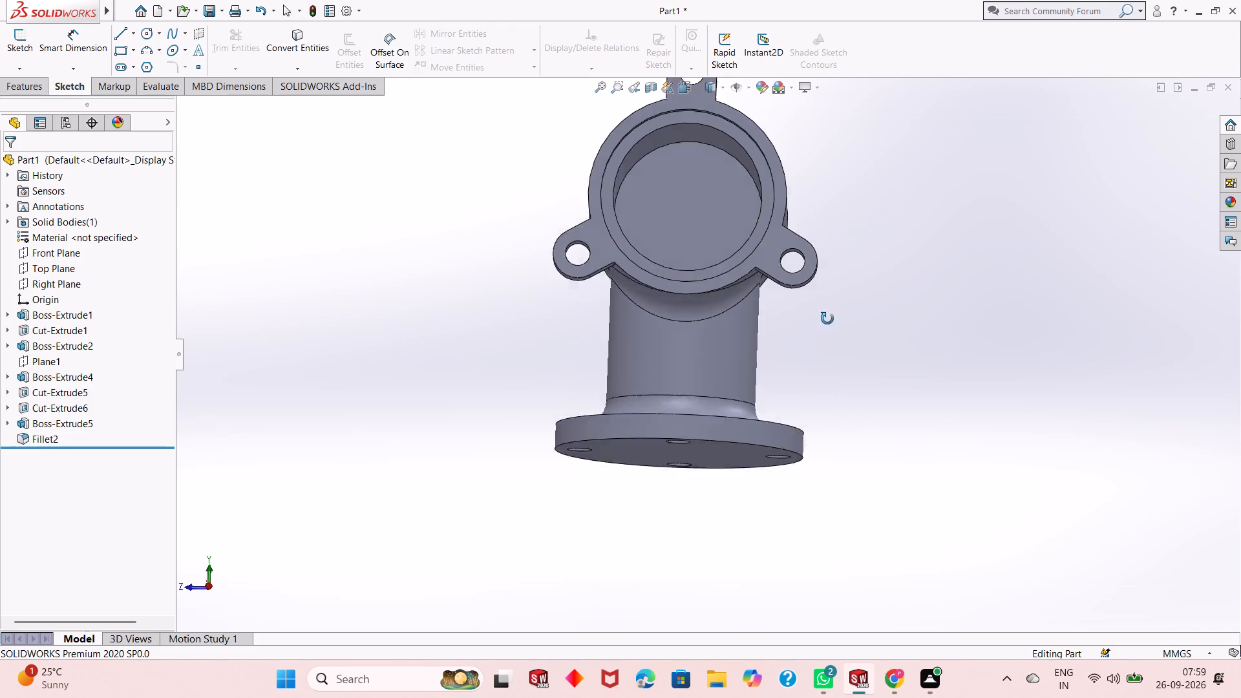
pyautogui.moveTo(827, 319); pyautogui.dragTo(915, 212, button='middle')
pyautogui.click(725, 404)
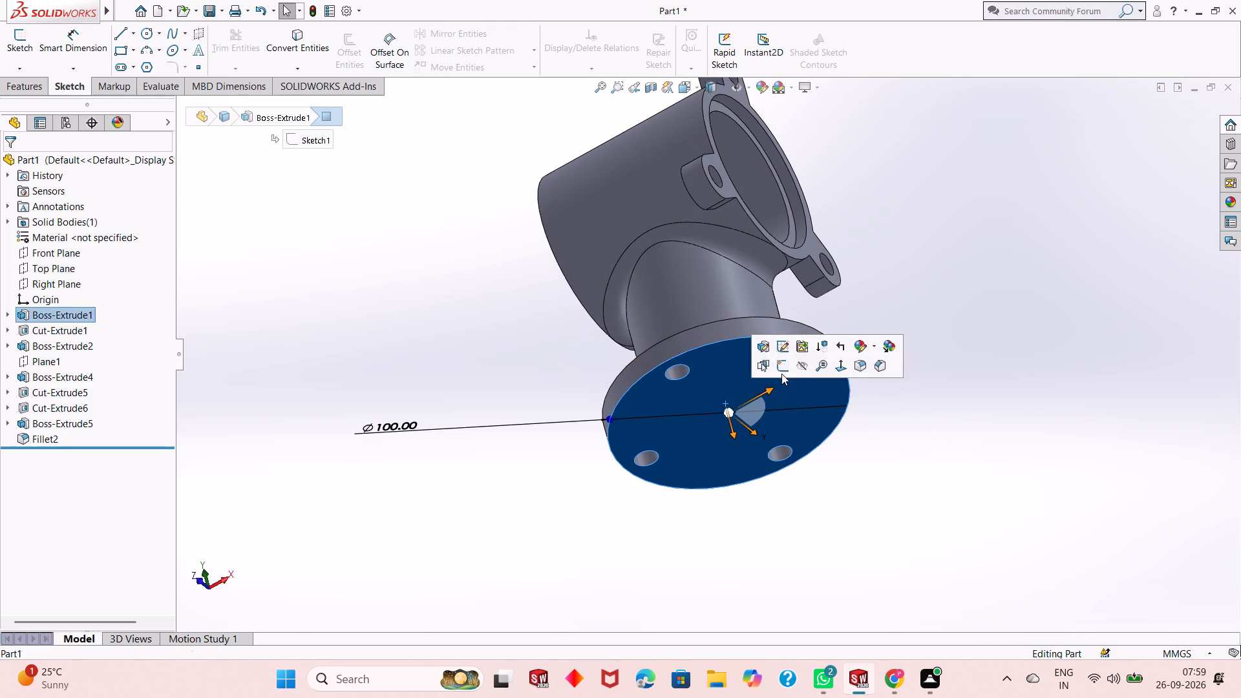
pyautogui.click(785, 371)
pyautogui.keyDown('ctrl'); pyautogui.click(785, 371); pyautogui.keyUp('ctrl')
pyautogui.hotkey('ctrl', '8')
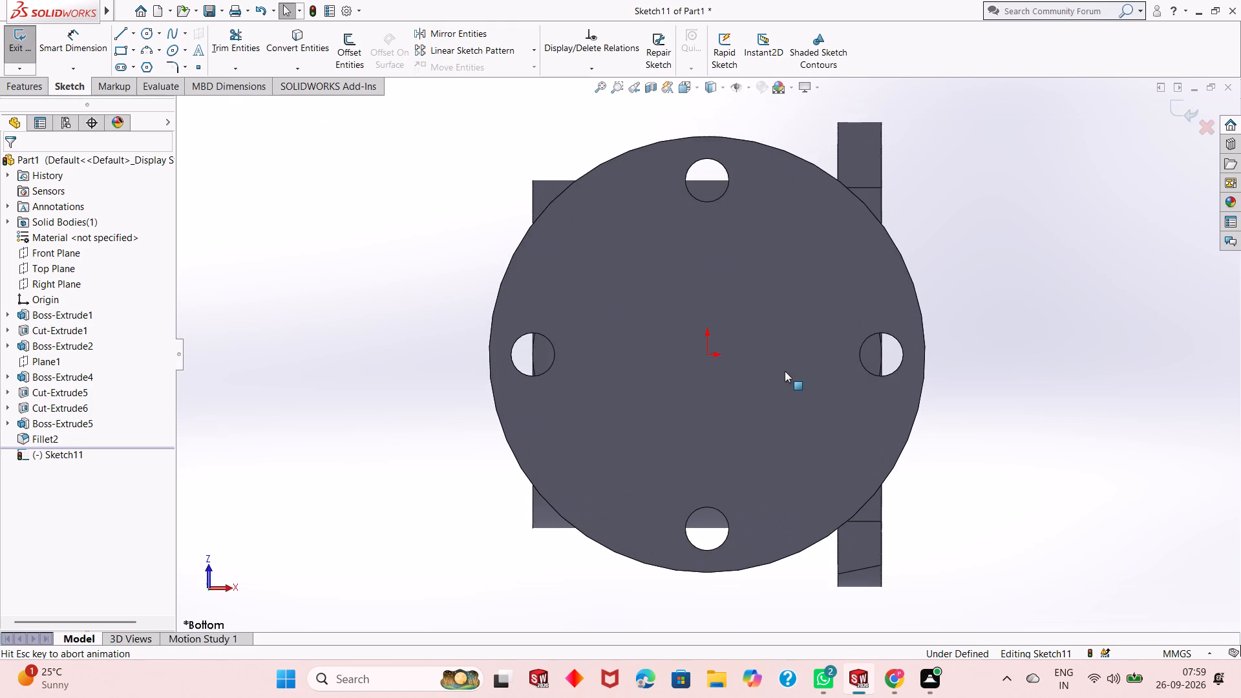
pyautogui.press('Escape')
pyautogui.click(141, 29)
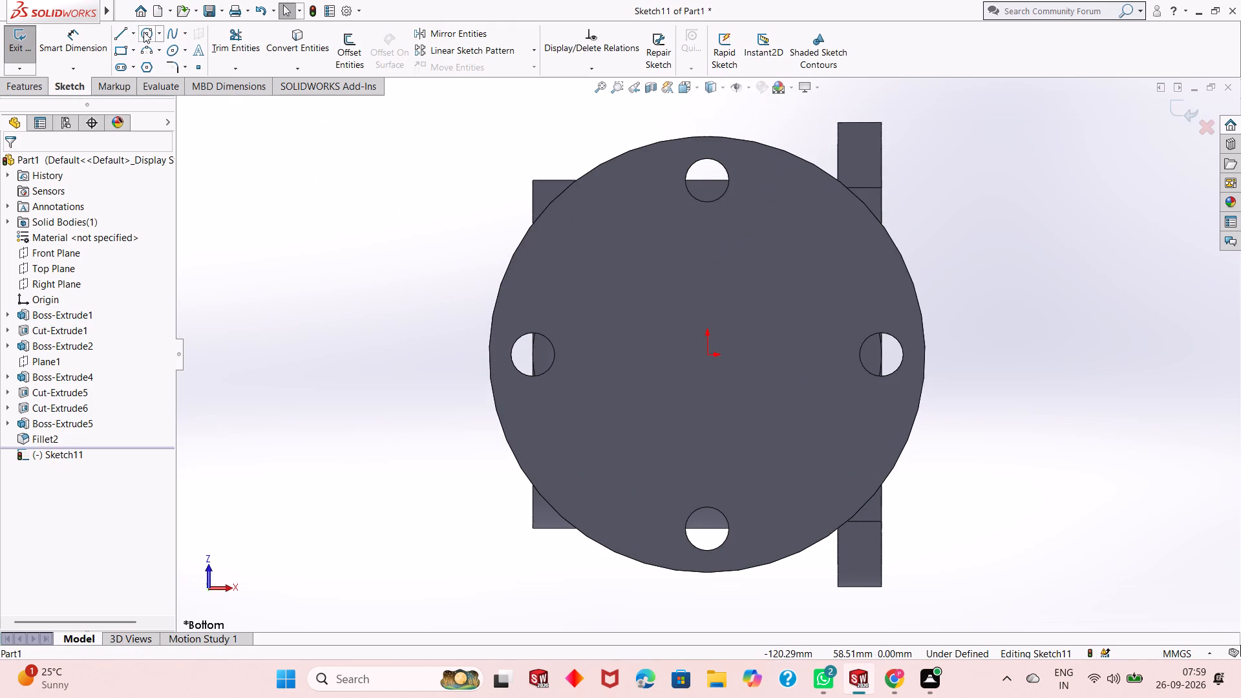
pyautogui.click(710, 356)
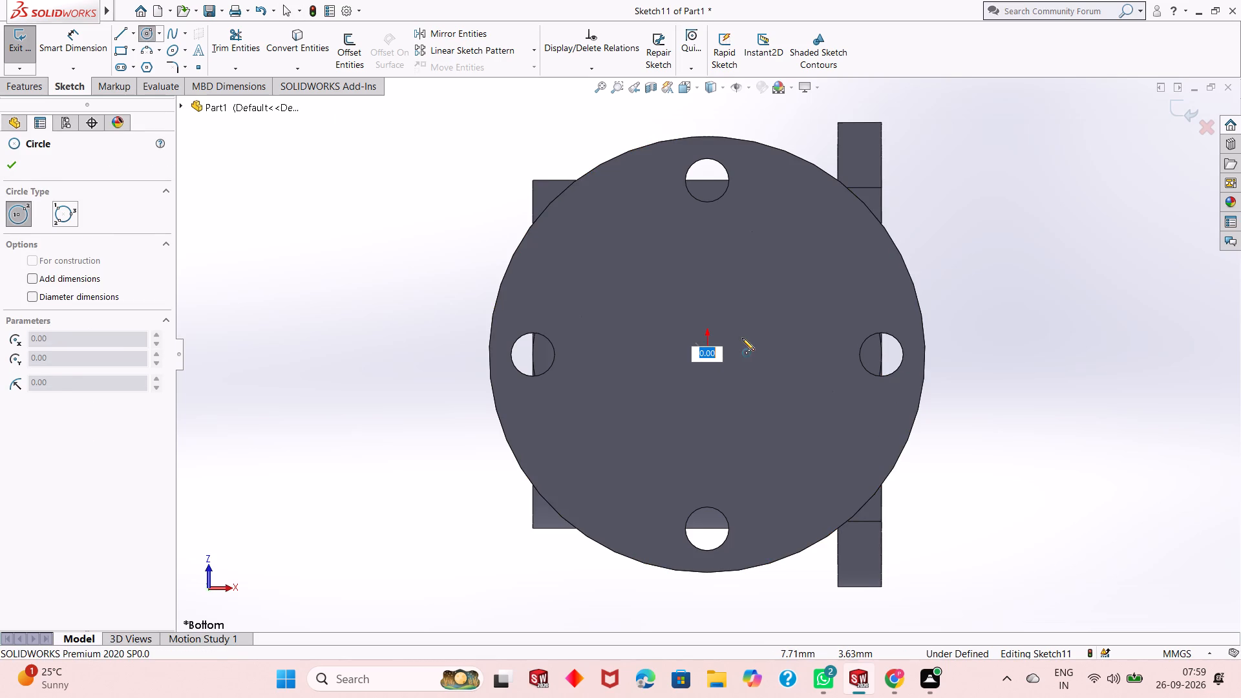
pyautogui.press('Escape')
pyautogui.click(149, 30)
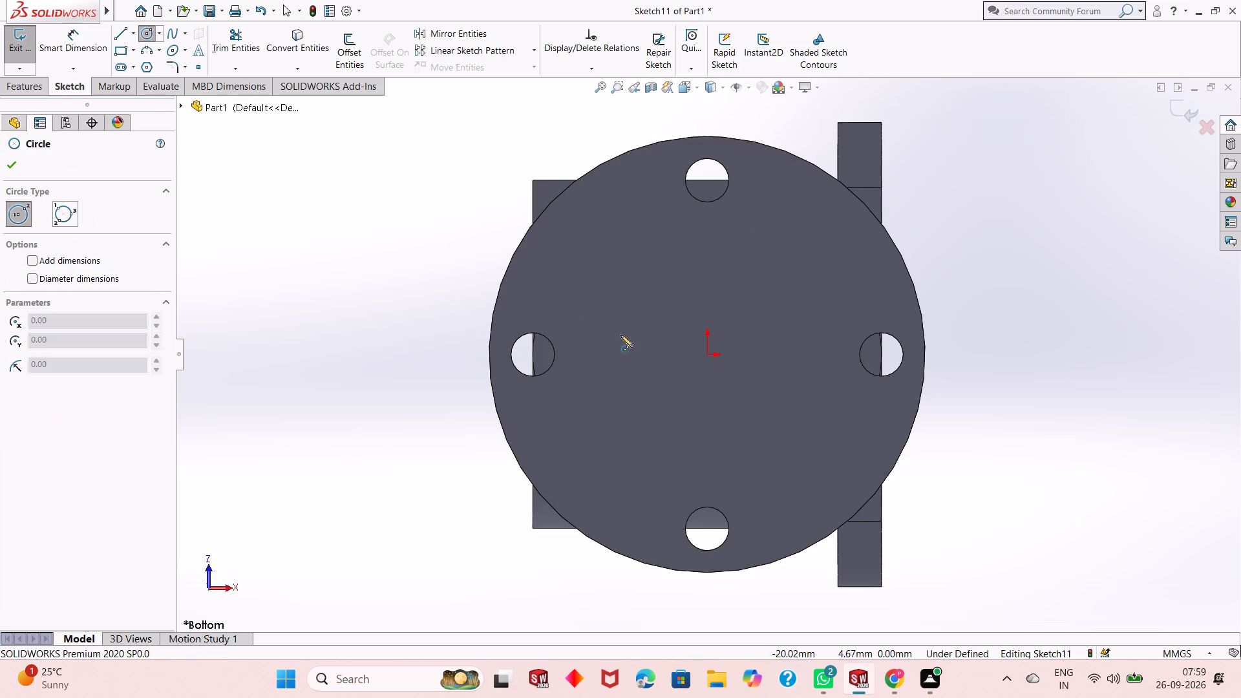
pyautogui.click(706, 355)
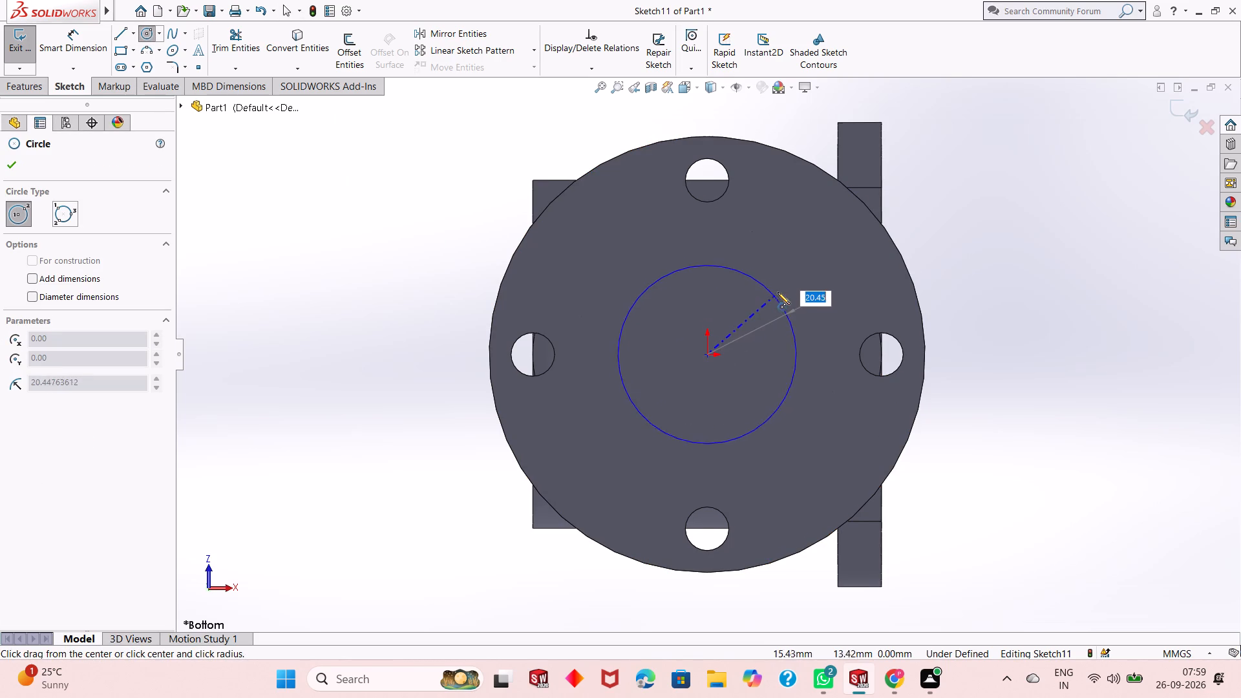
pyautogui.click(779, 290)
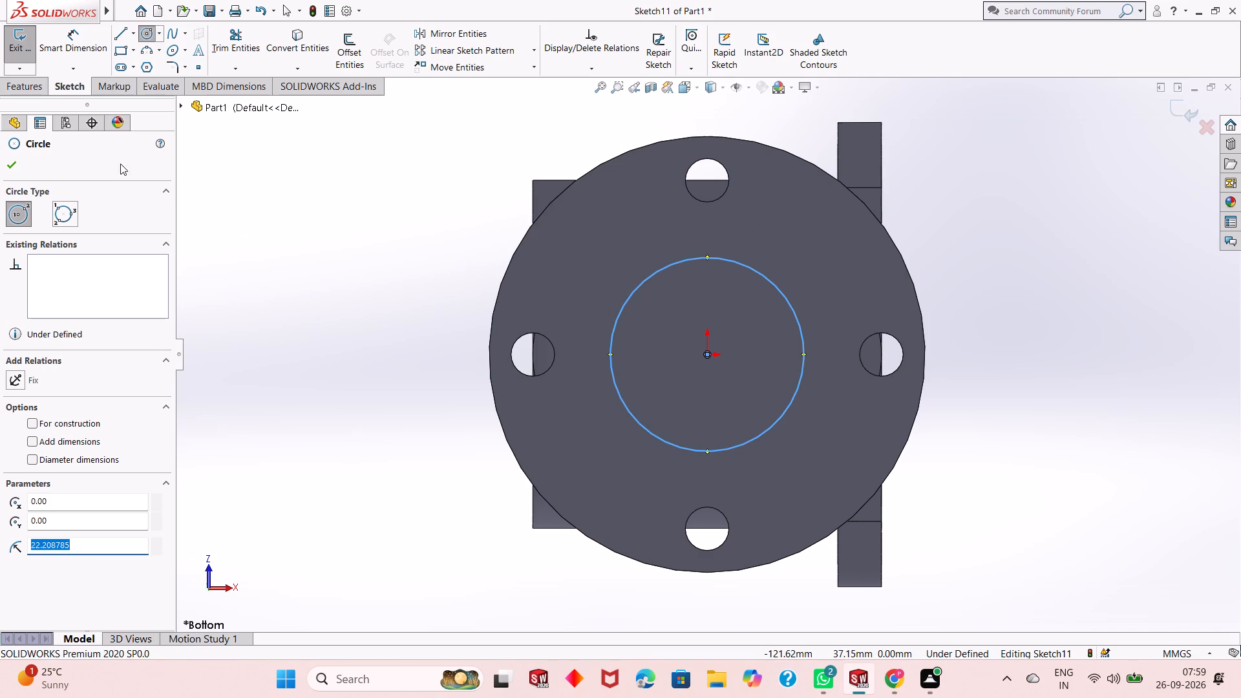
pyautogui.click(22, 111)
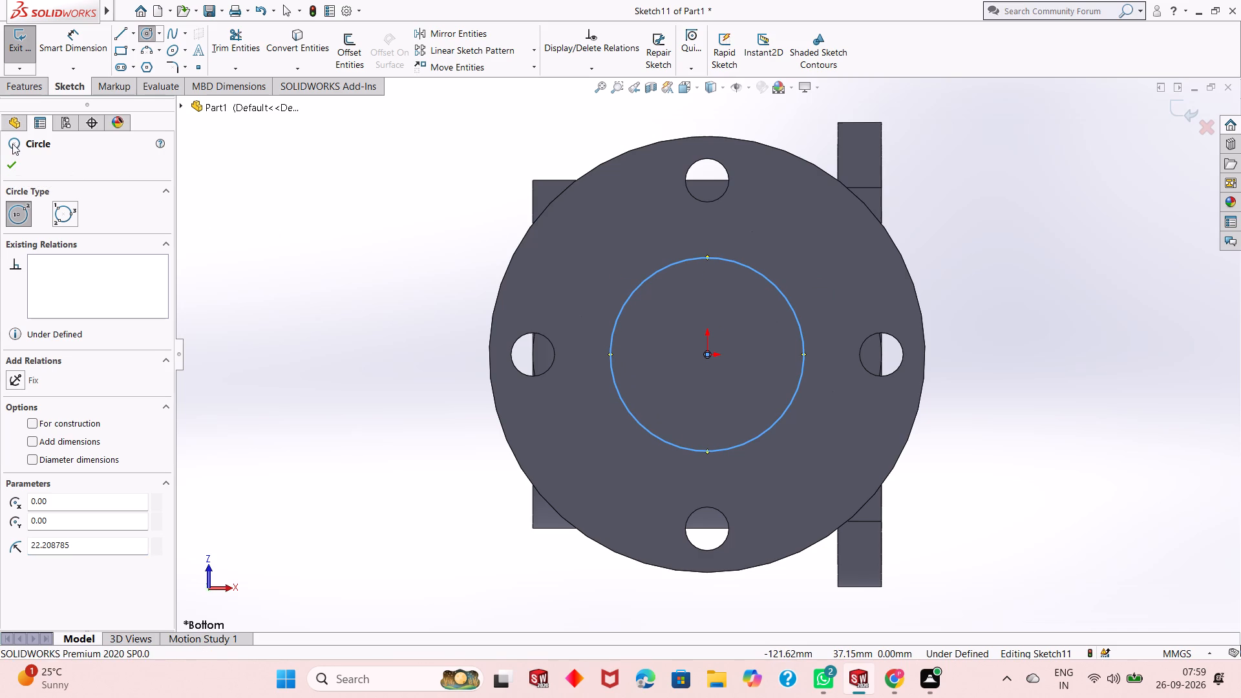
pyautogui.rightClick(227, 174)
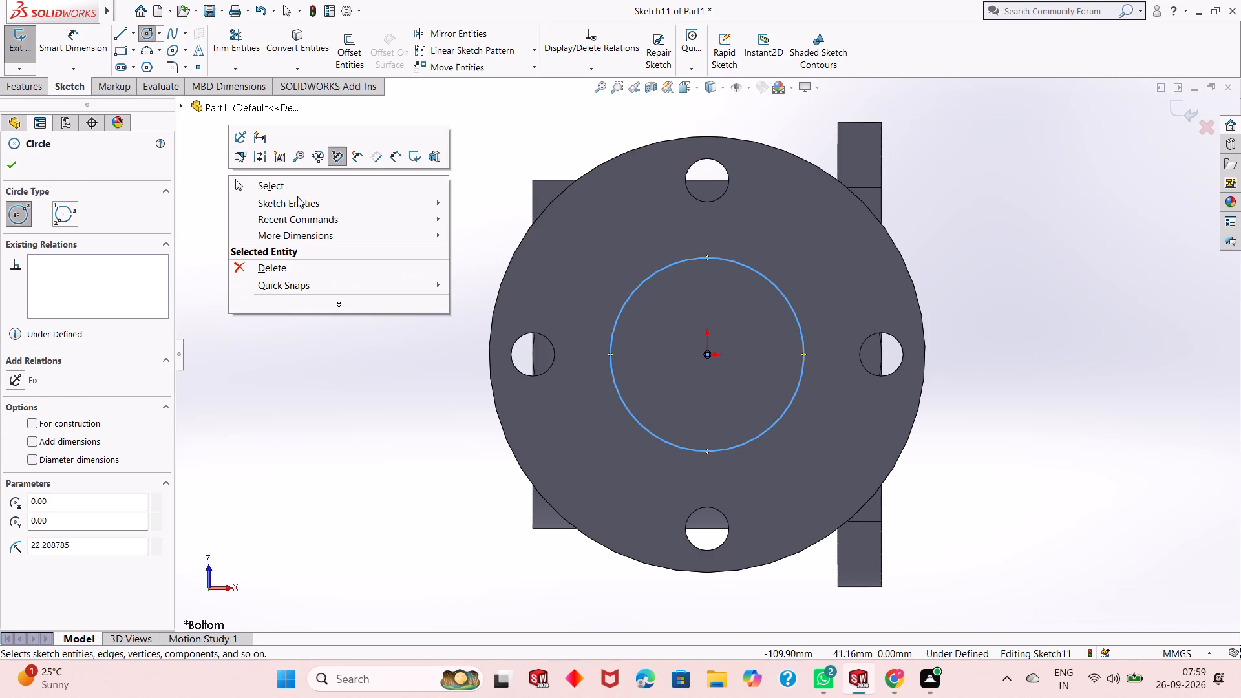
pyautogui.click(298, 187)
# Dimension the circle on the base disc's underside to a diameter of 35 mm.
pyautogui.click(84, 32)
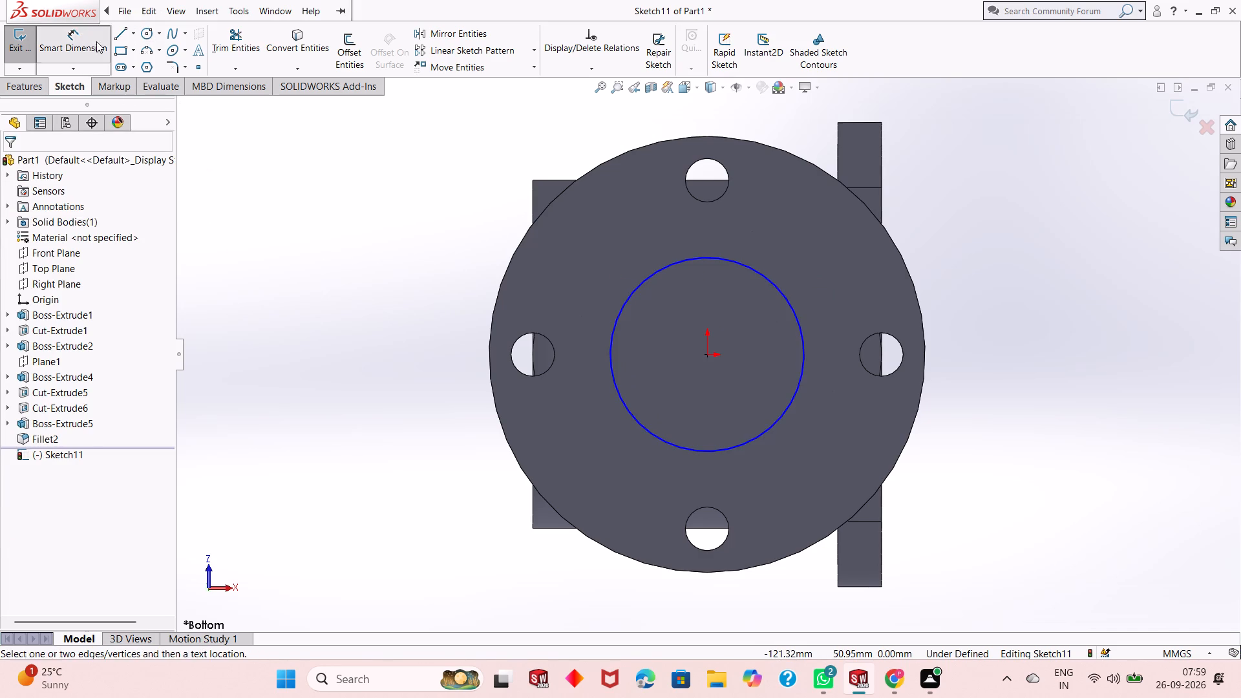
pyautogui.click(621, 395)
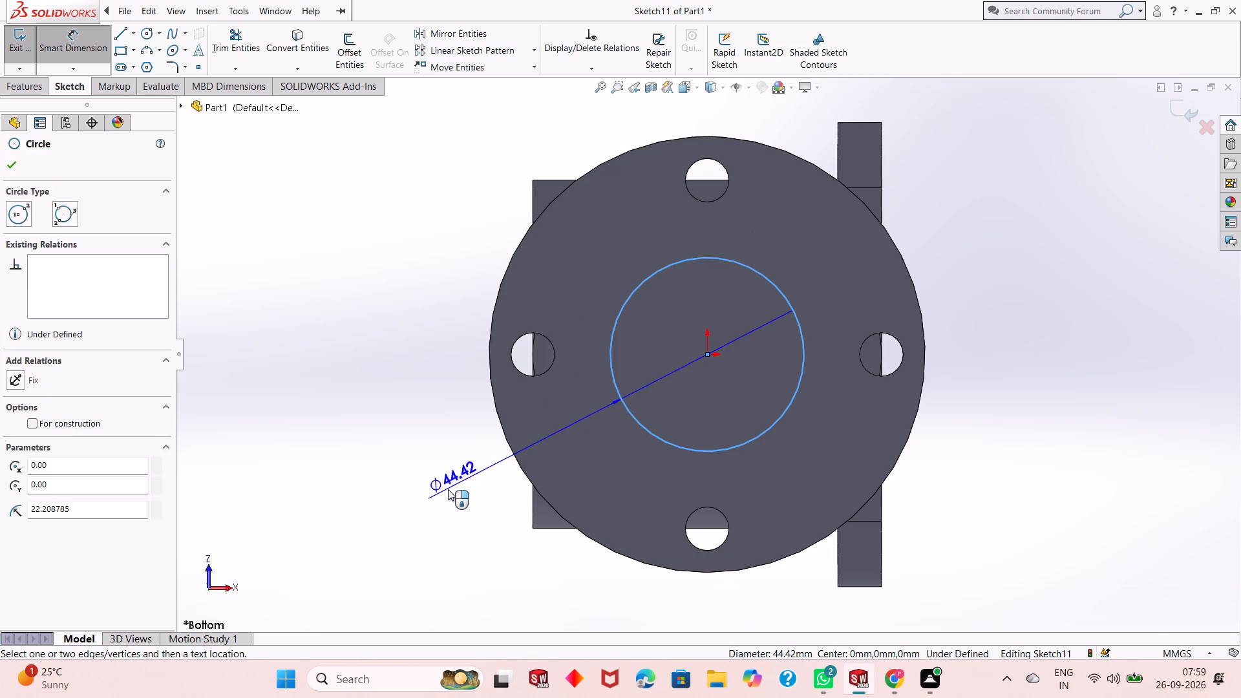
pyautogui.click(446, 490)
pyautogui.press('Escape')
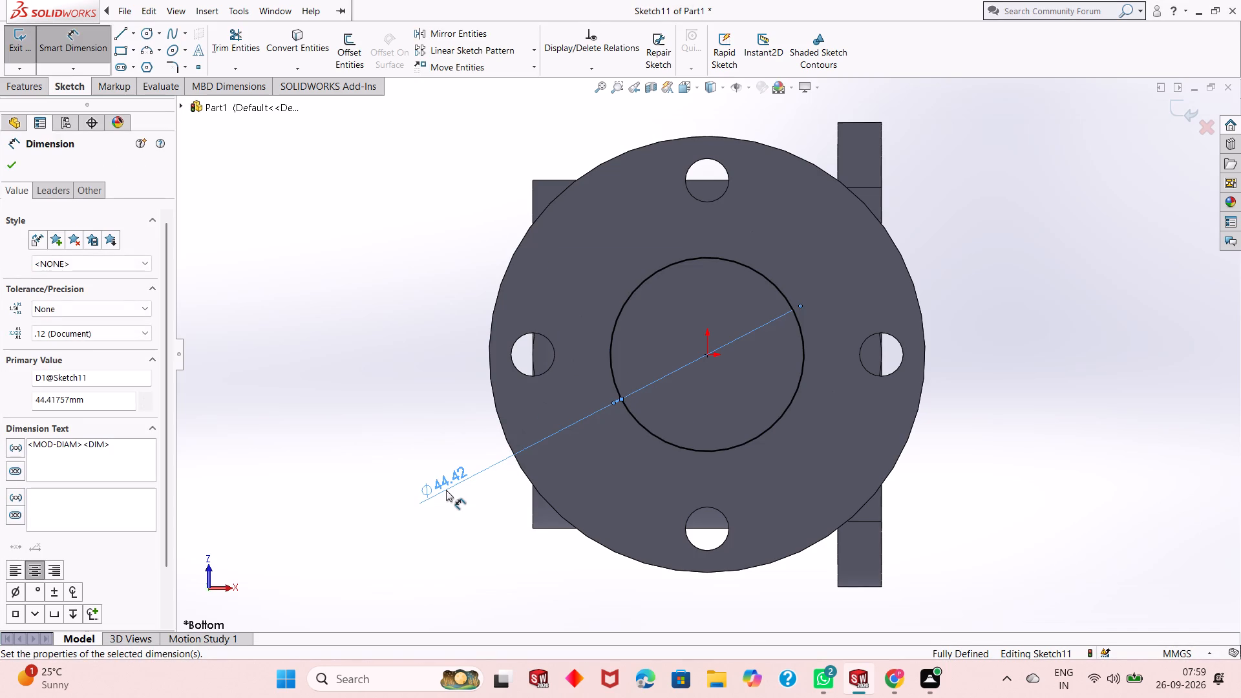
pyautogui.doubleClick(445, 490)
pyautogui.write('35')
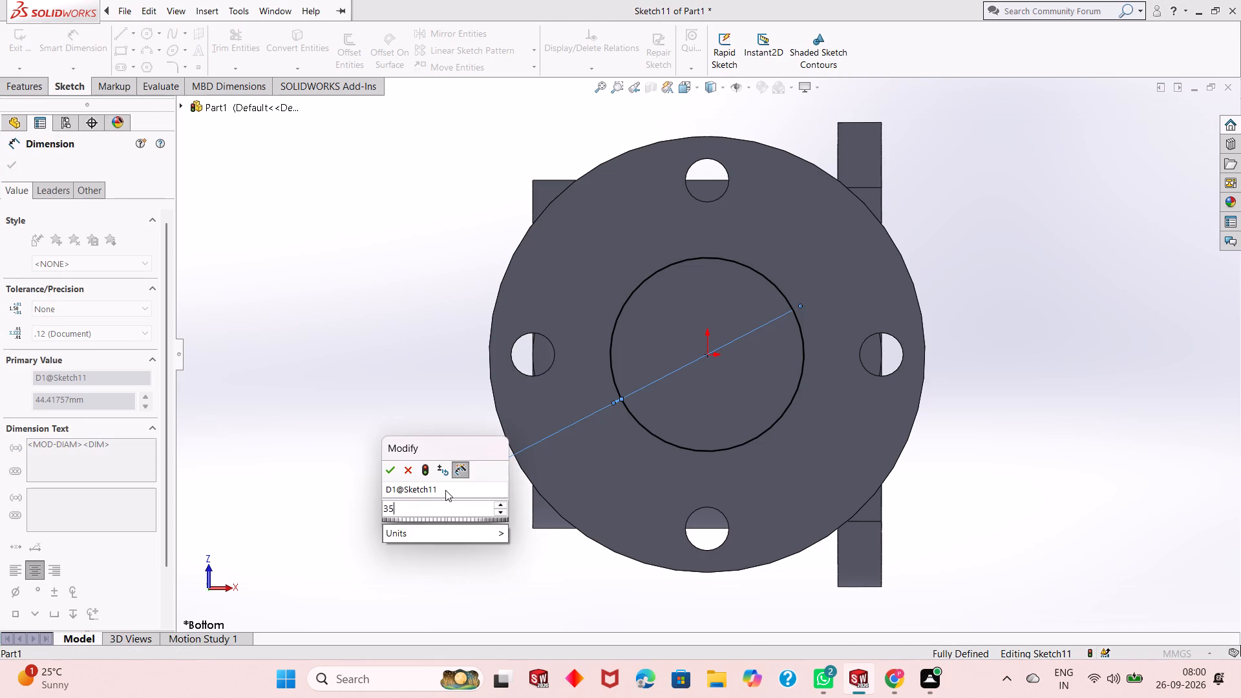
pyautogui.press('Return')
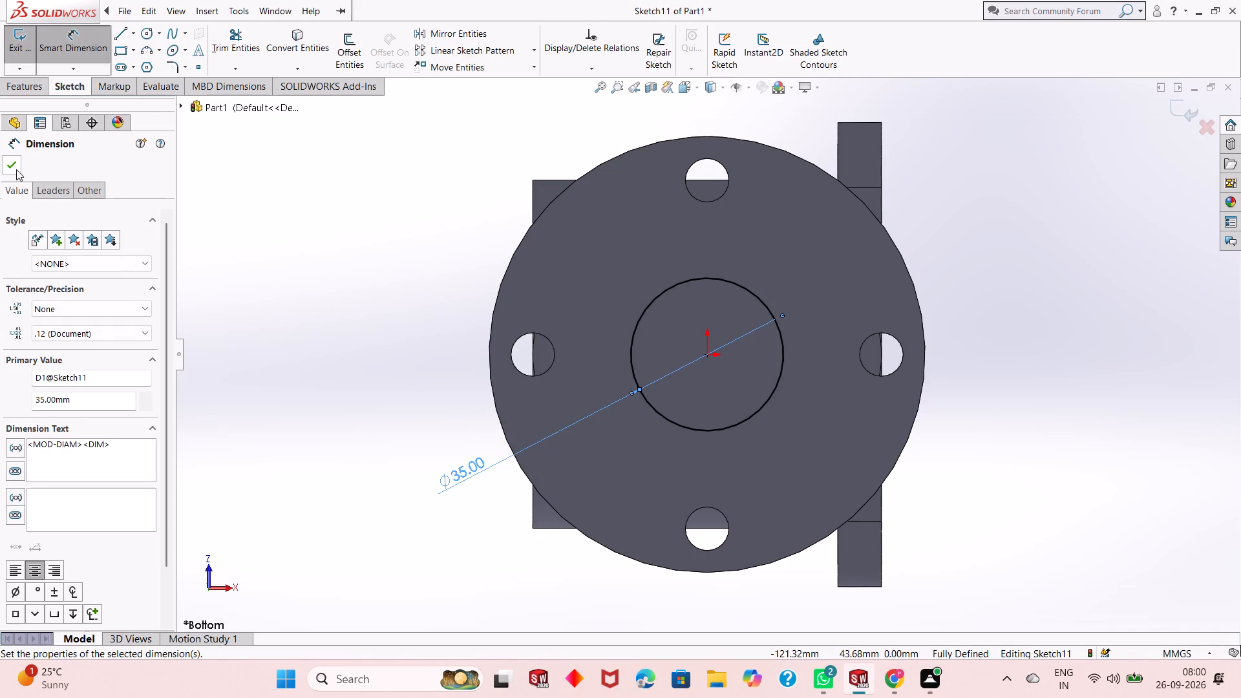
pyautogui.click(15, 171)
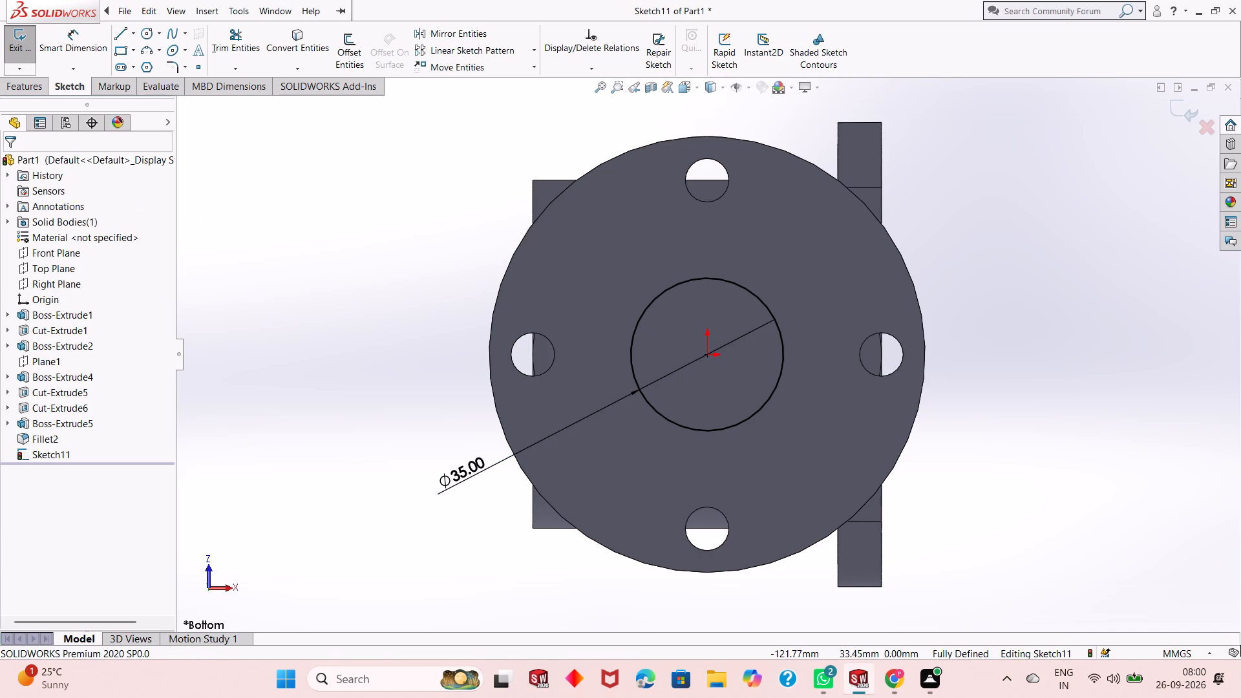
# Cut the 35 mm circle into the base disc as a blind extruded cut 2 mm deep.
pyautogui.click(25, 89)
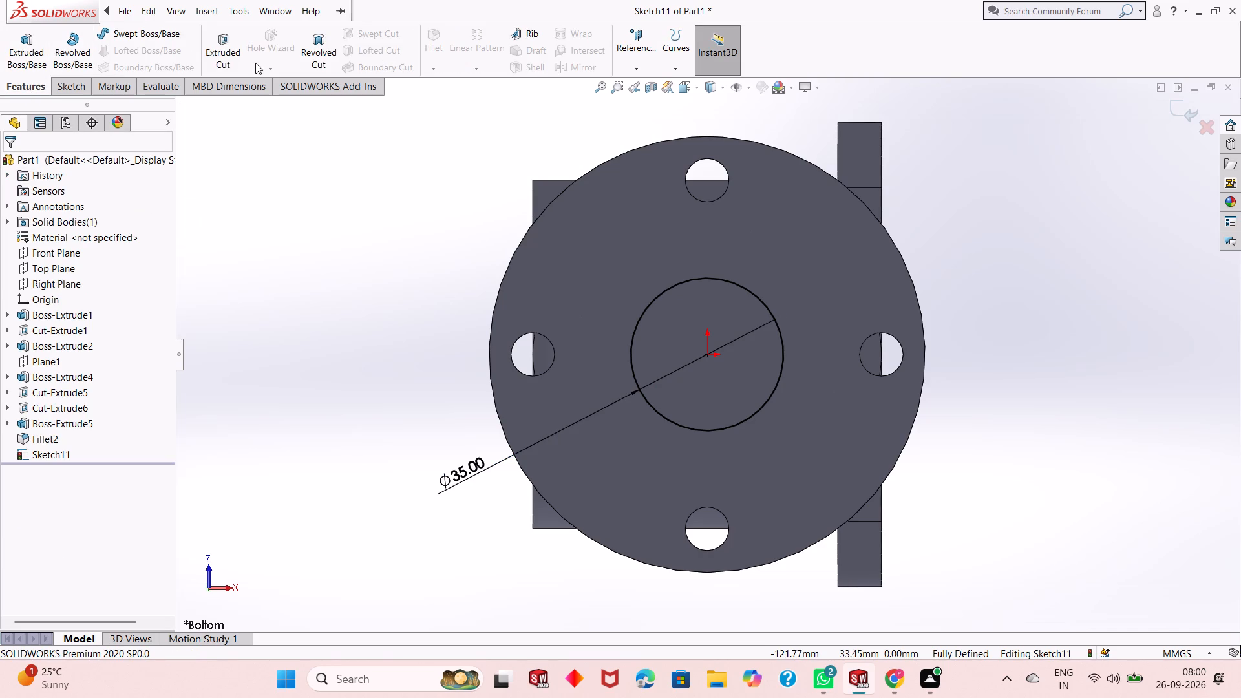
pyautogui.click(226, 63)
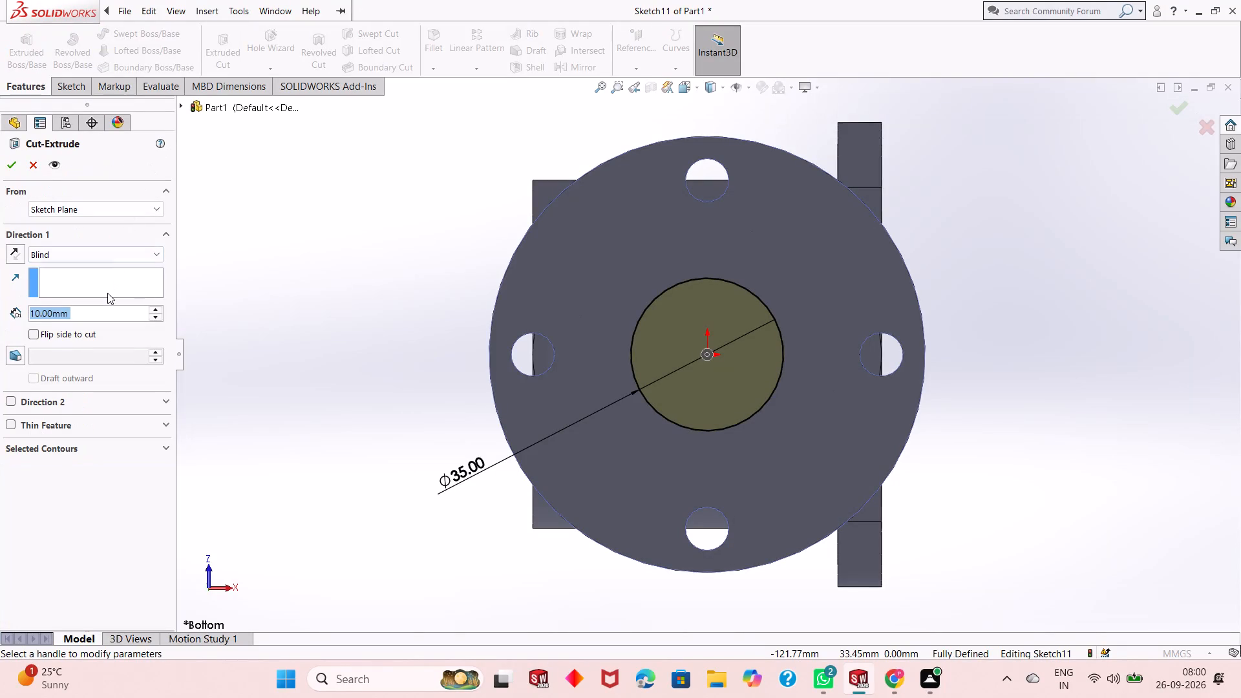
pyautogui.press('2')
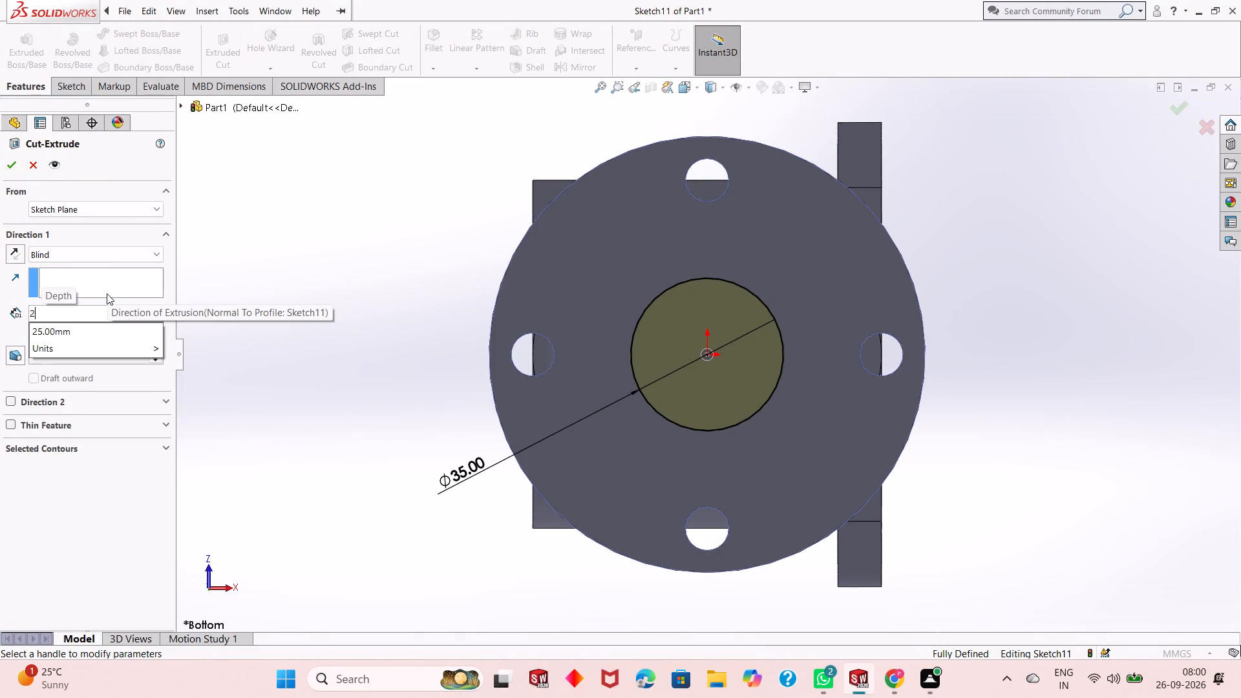
pyautogui.press('Return')
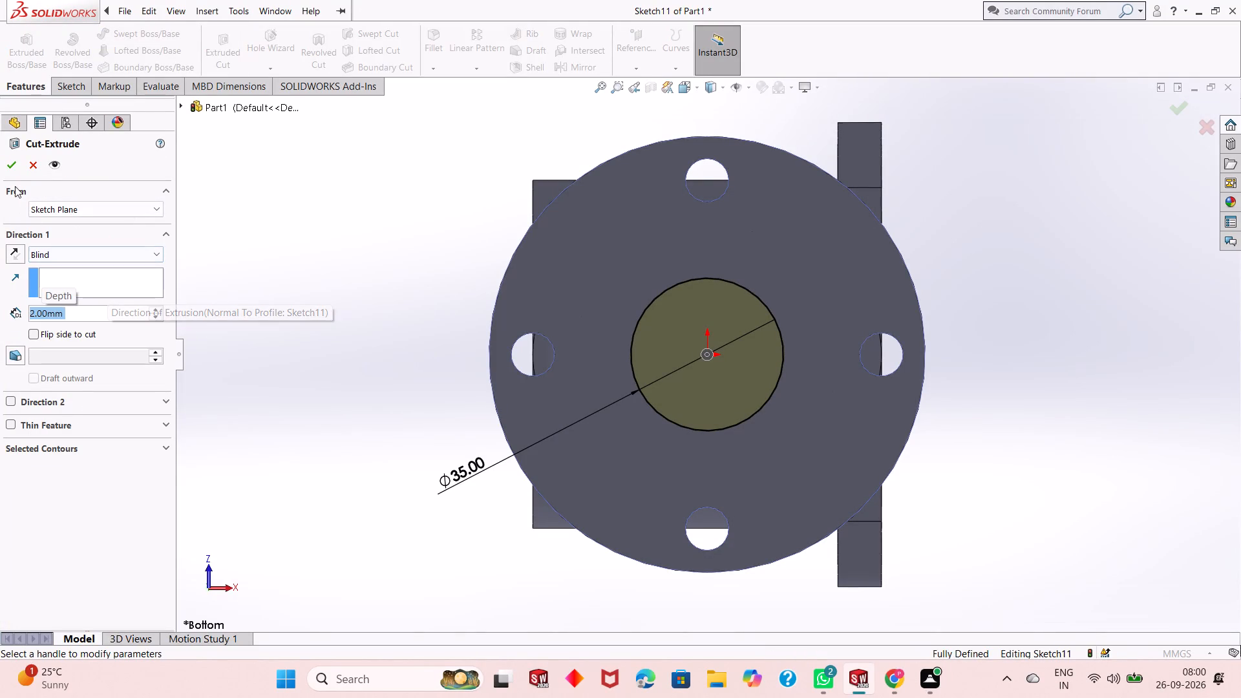
pyautogui.click(12, 169)
# Start a sketch on the floor of the 35 mm recess and draw a circle of about 10.7 mm radius centred on the origin.
pyautogui.moveTo(368, 233); pyautogui.dragTo(352, 297, button='middle')
pyautogui.click(349, 299)
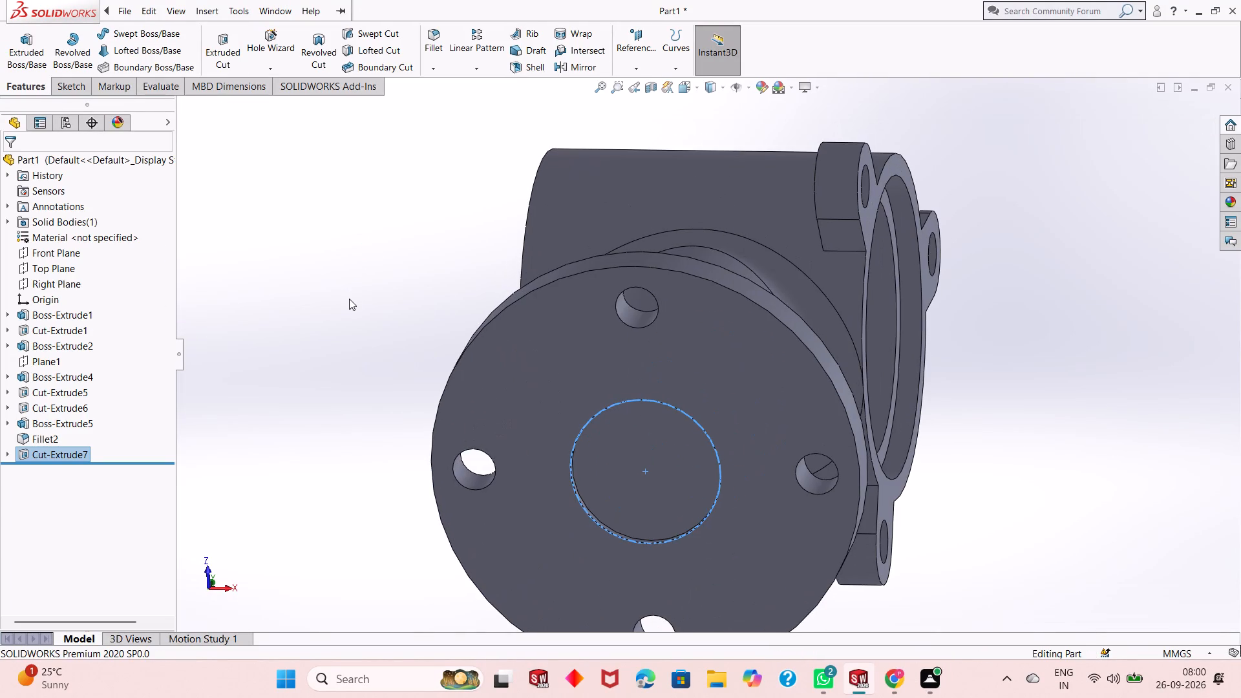
pyautogui.click(657, 453)
pyautogui.click(714, 415)
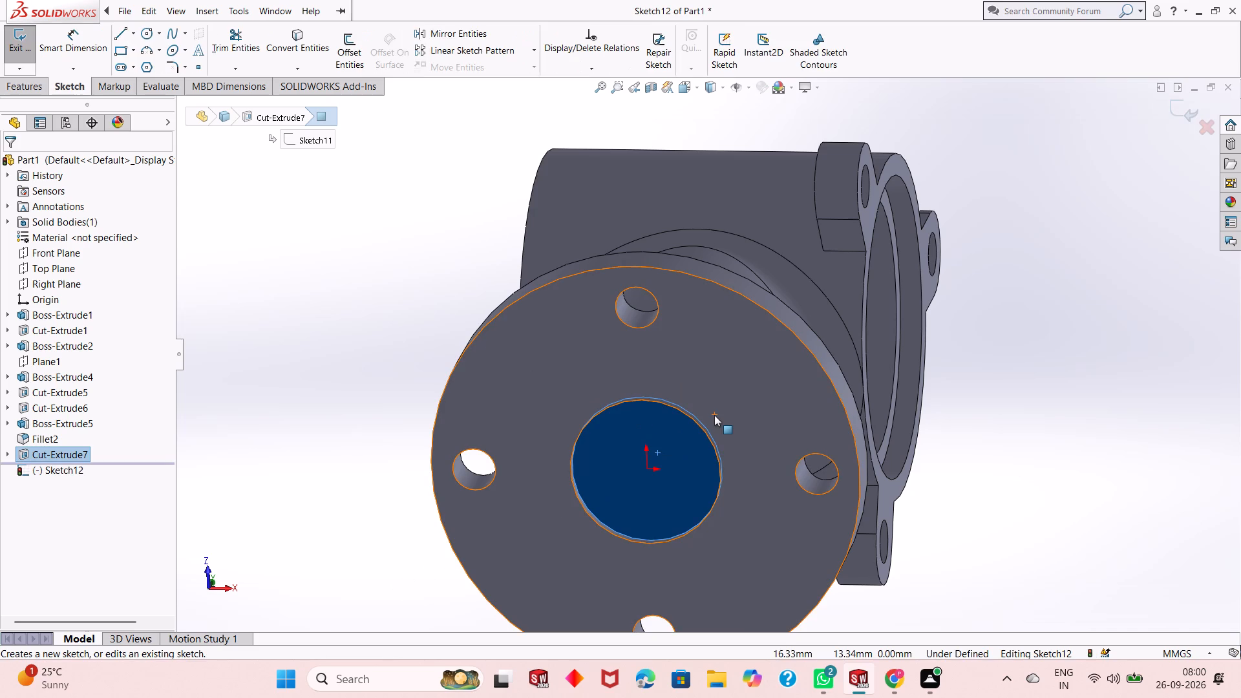
pyautogui.hotkey('ctrl', '8')
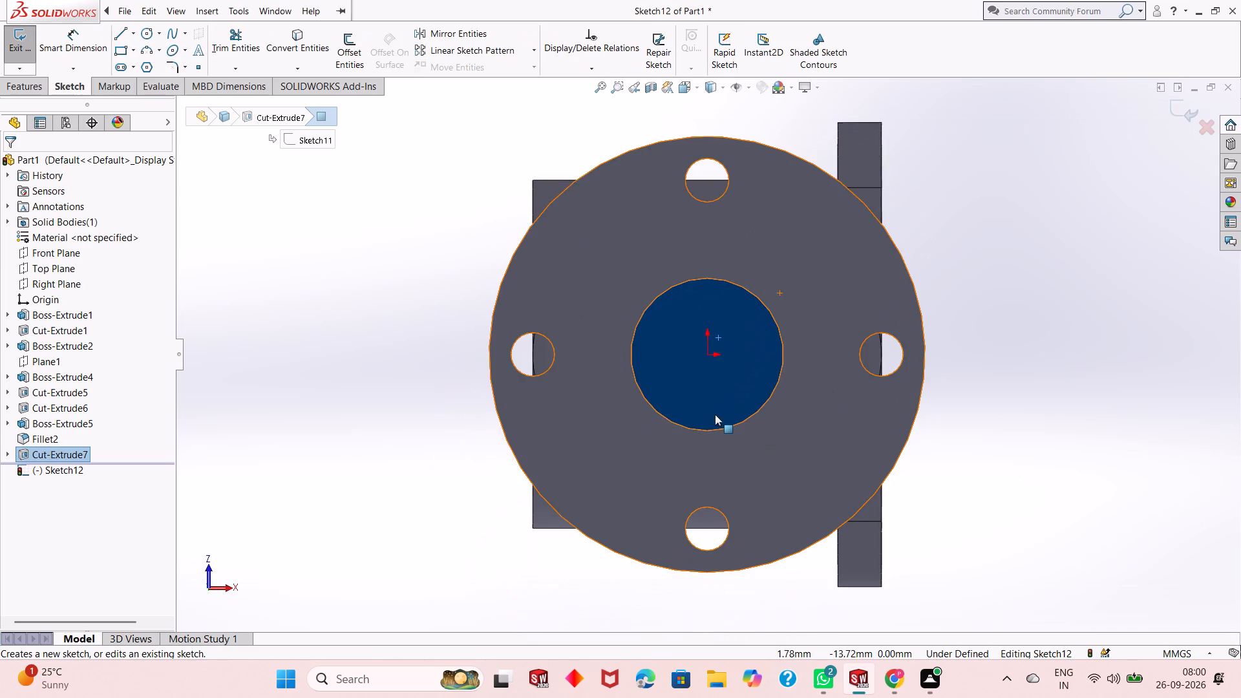
pyautogui.click(322, 365)
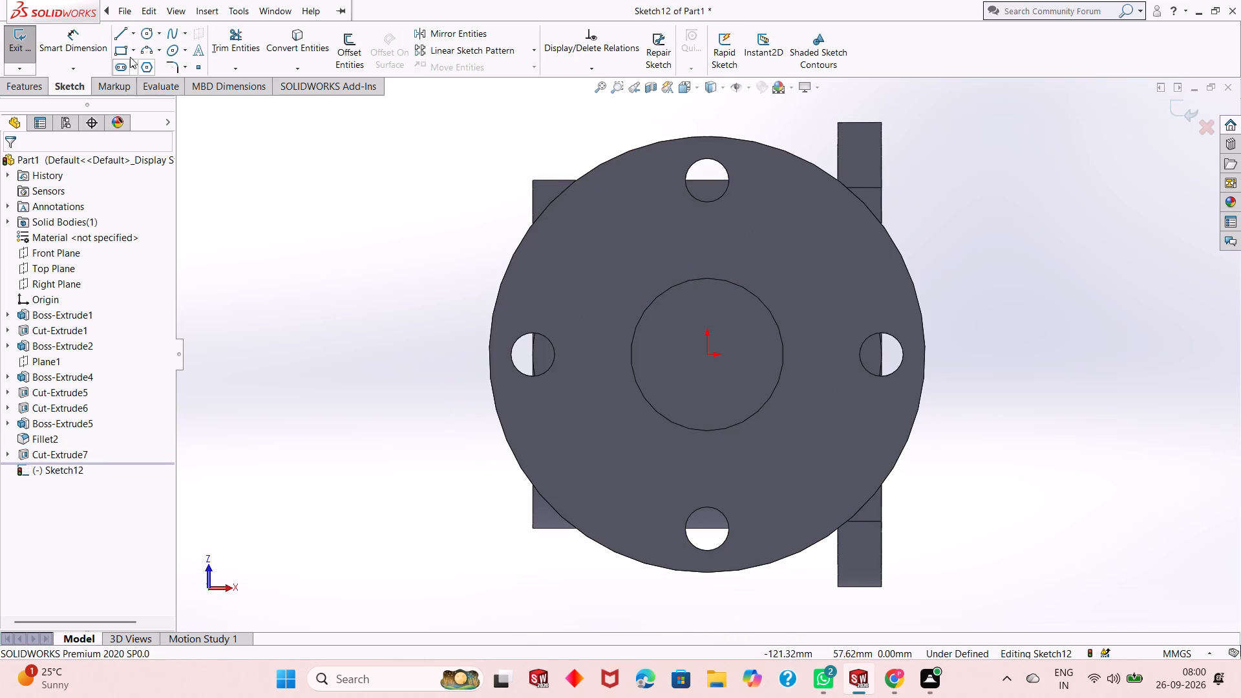
pyautogui.click(145, 35)
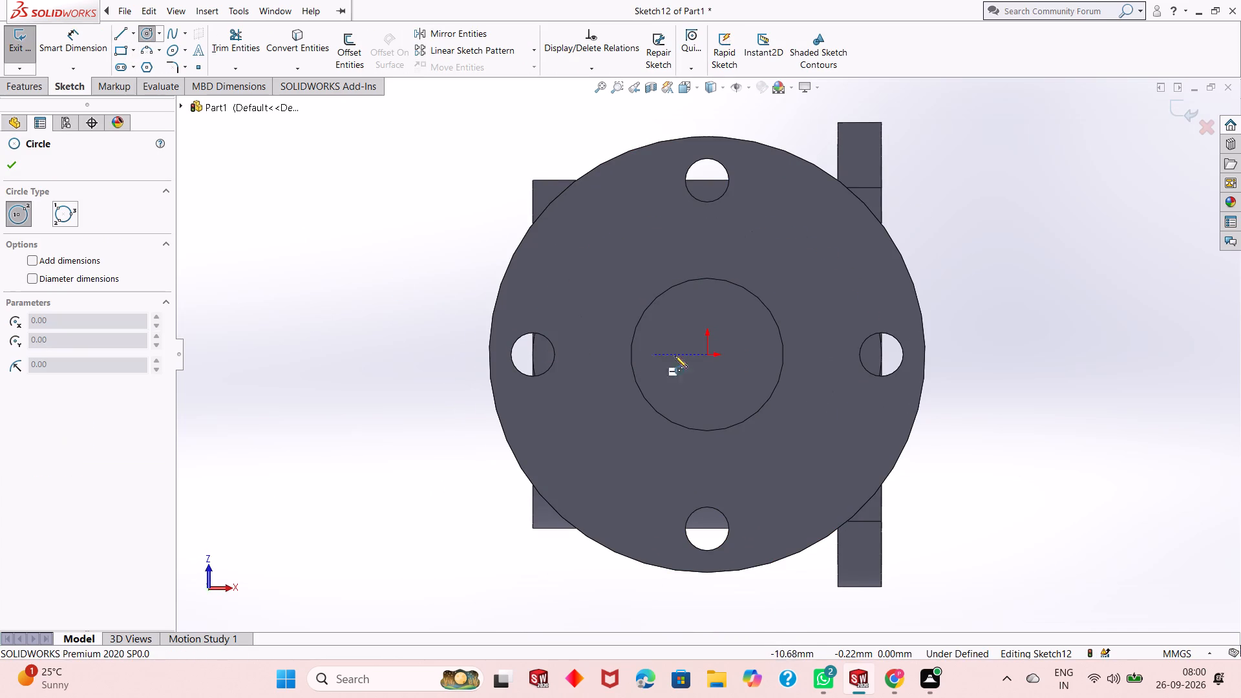
pyautogui.click(708, 357)
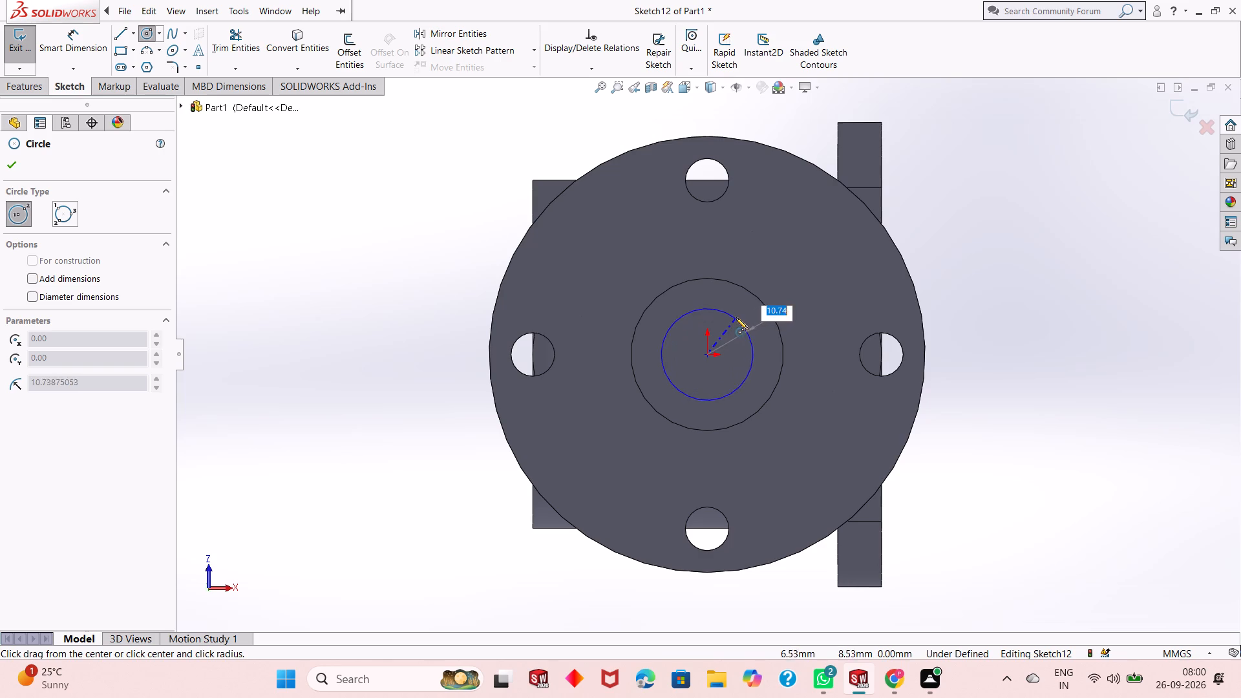
pyautogui.click(736, 317)
pyautogui.rightClick(349, 207)
pyautogui.click(385, 215)
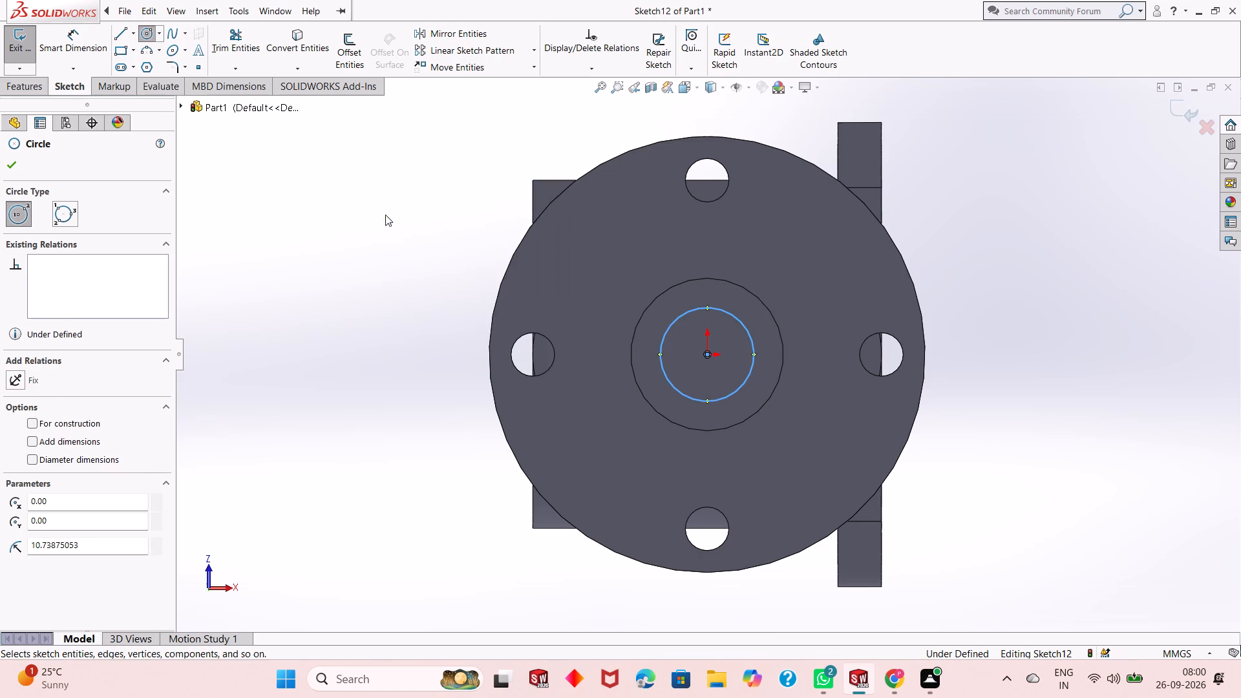
# Dimension the circle on the recess floor to a diameter of 30 mm.
pyautogui.click(83, 43)
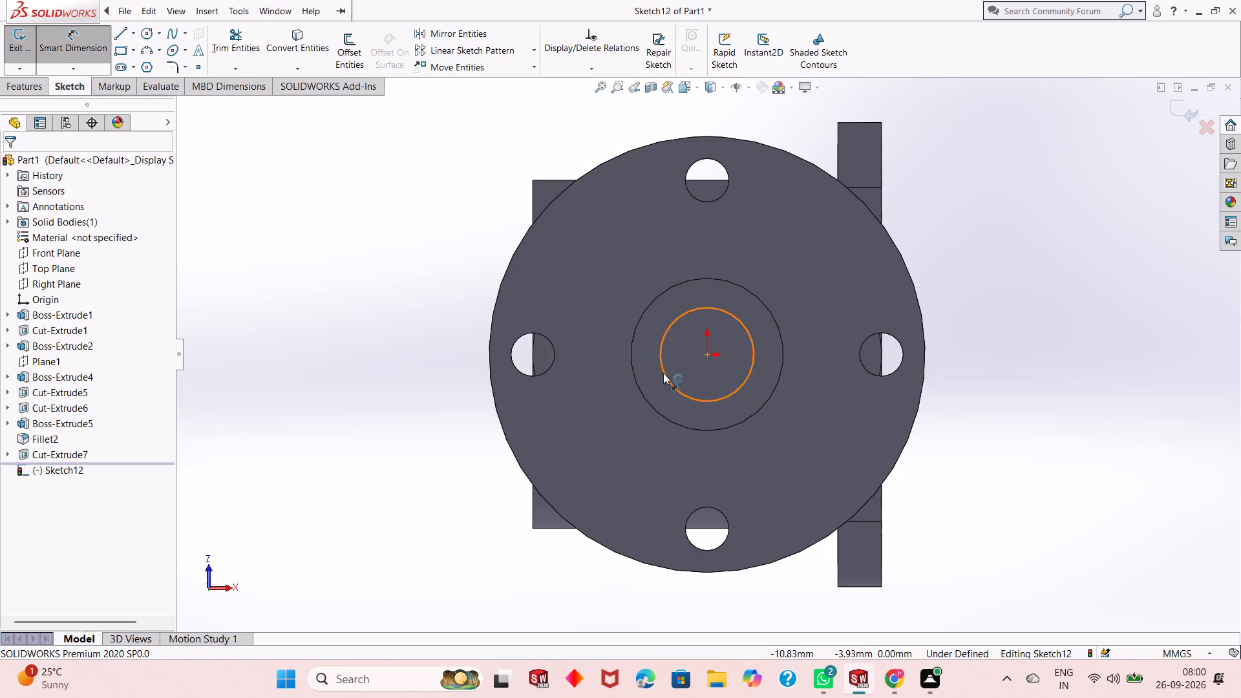
pyautogui.click(671, 376)
pyautogui.click(669, 380)
pyautogui.click(392, 525)
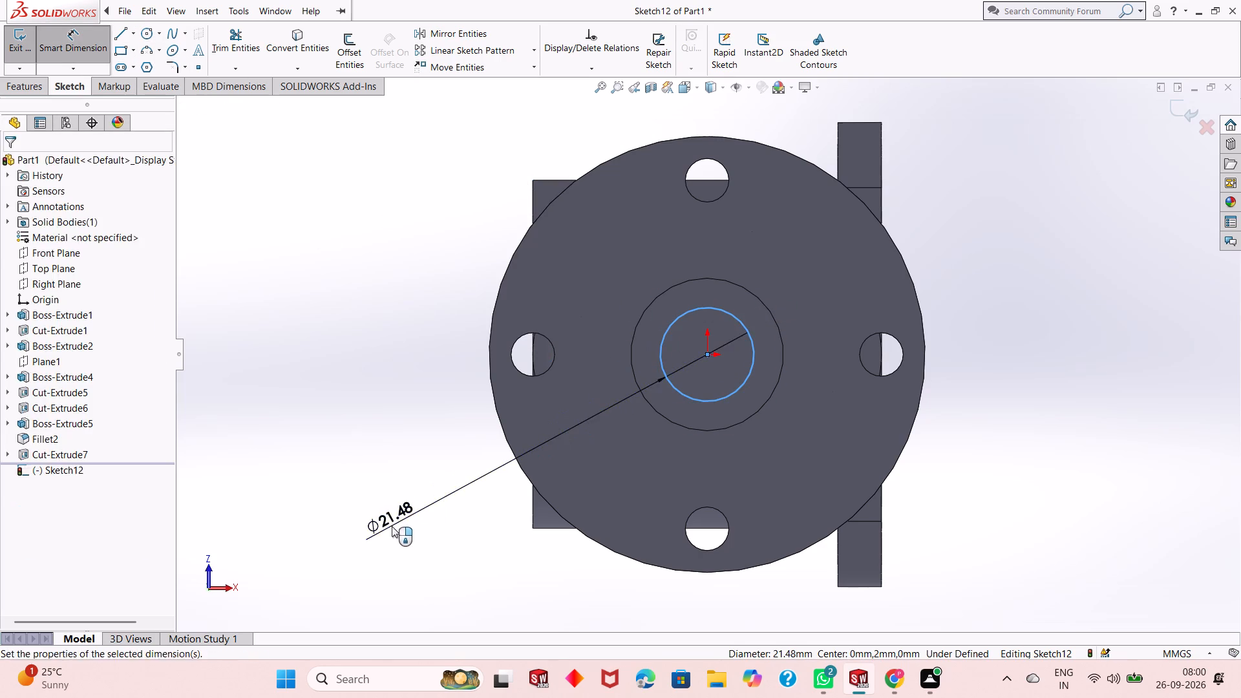
pyautogui.write('30')
pyautogui.press('Return')
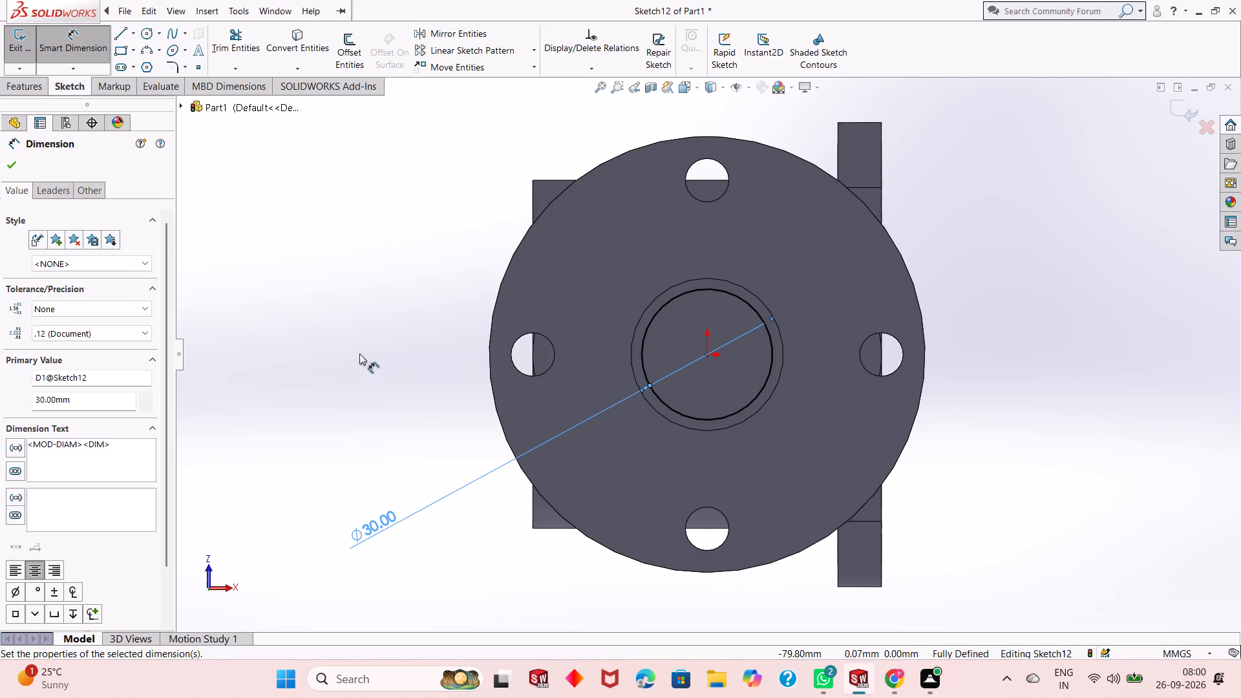
pyautogui.scroll(2, 359, 353)
pyautogui.scroll(-2, 876, 311)
pyautogui.scroll(1, 602, 370)
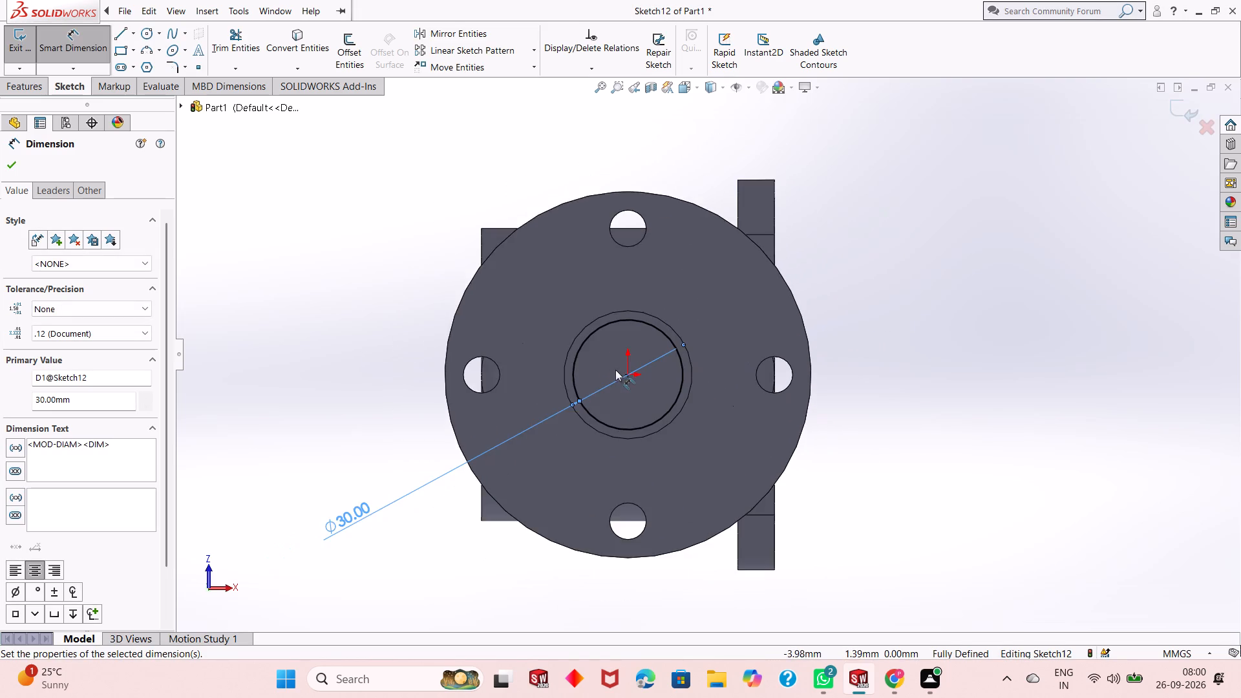
pyautogui.scroll(1, 617, 370)
pyautogui.rightClick(372, 220)
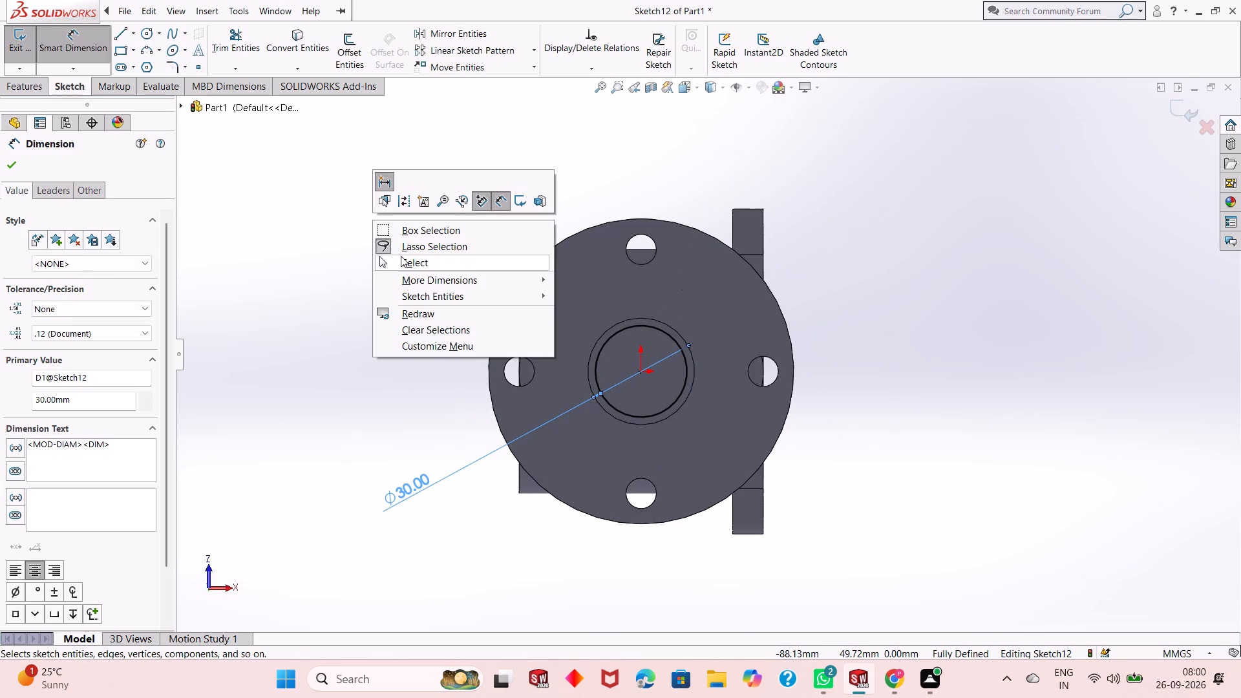
pyautogui.click(401, 256)
pyautogui.click(80, 49)
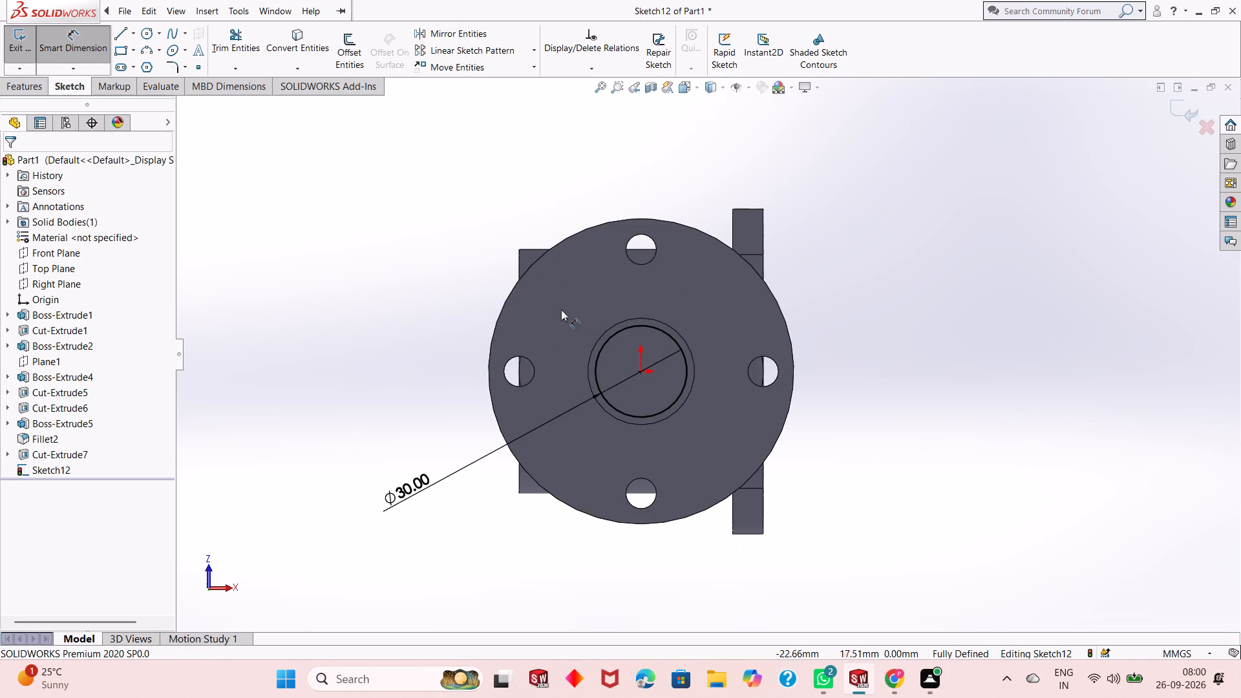
pyautogui.rightClick(308, 181)
pyautogui.click(384, 220)
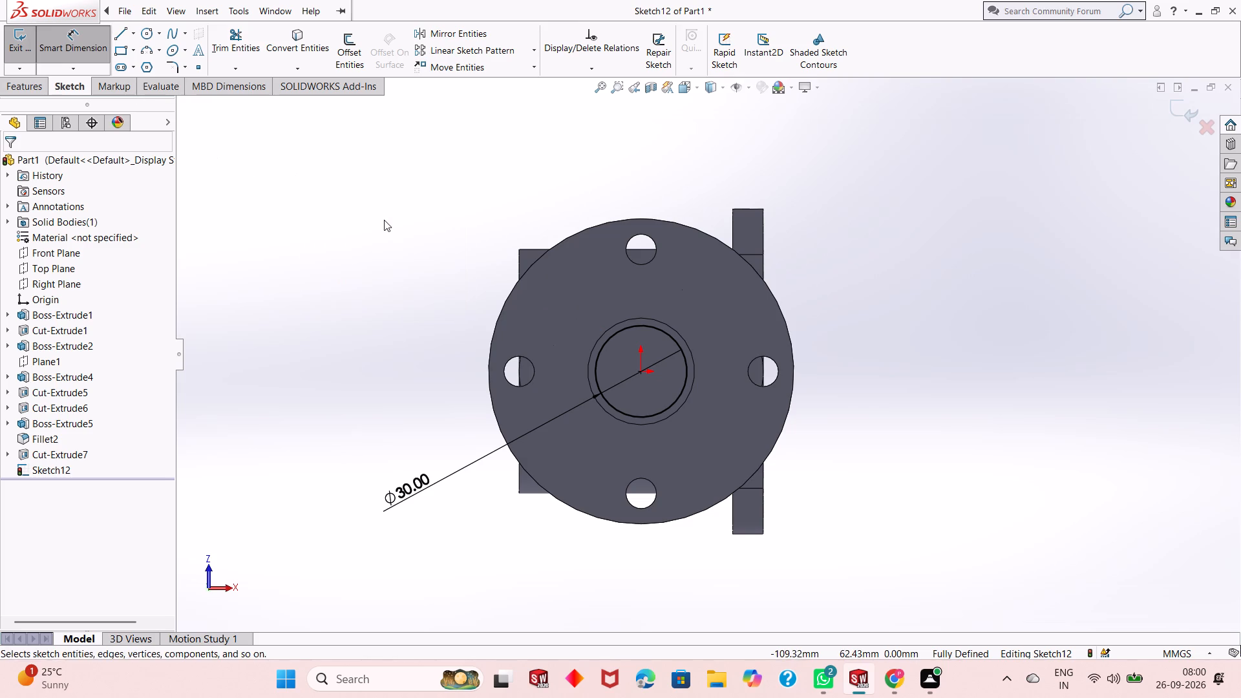
# Cut the 30 mm circle up through the boss as a blind extruded cut 65 mm deep.
pyautogui.click(45, 90)
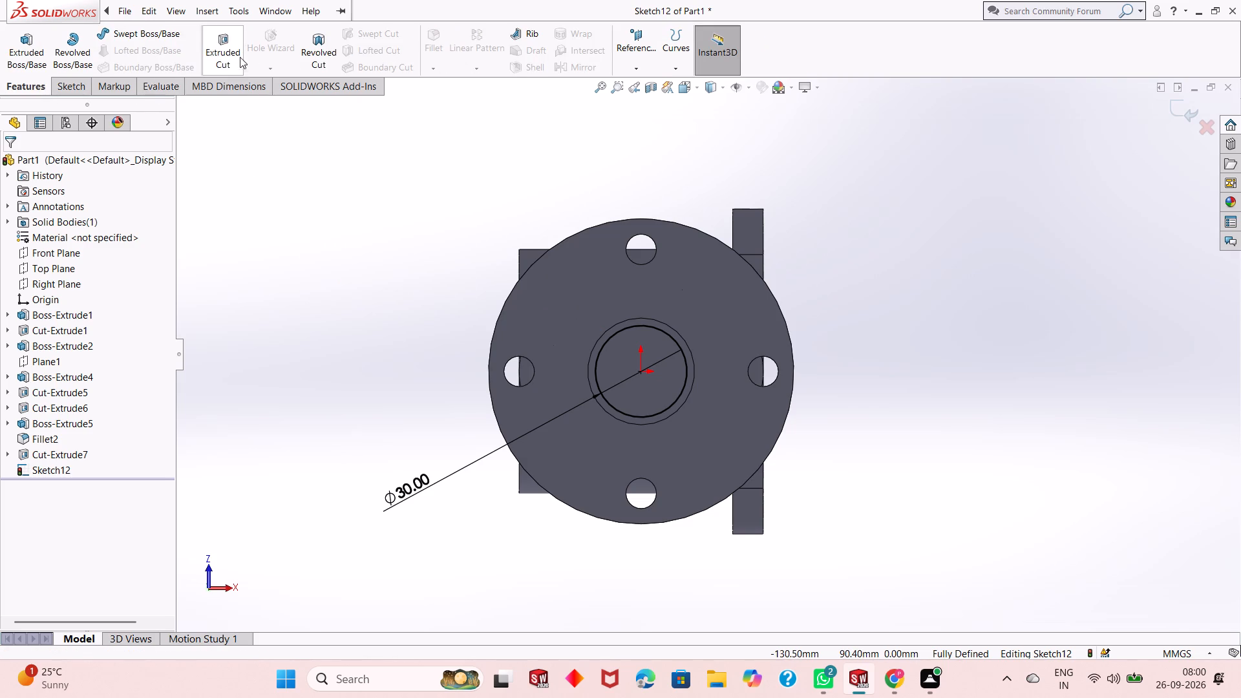
pyautogui.click(230, 58)
pyautogui.moveTo(617, 249); pyautogui.dragTo(564, 464, button='middle')
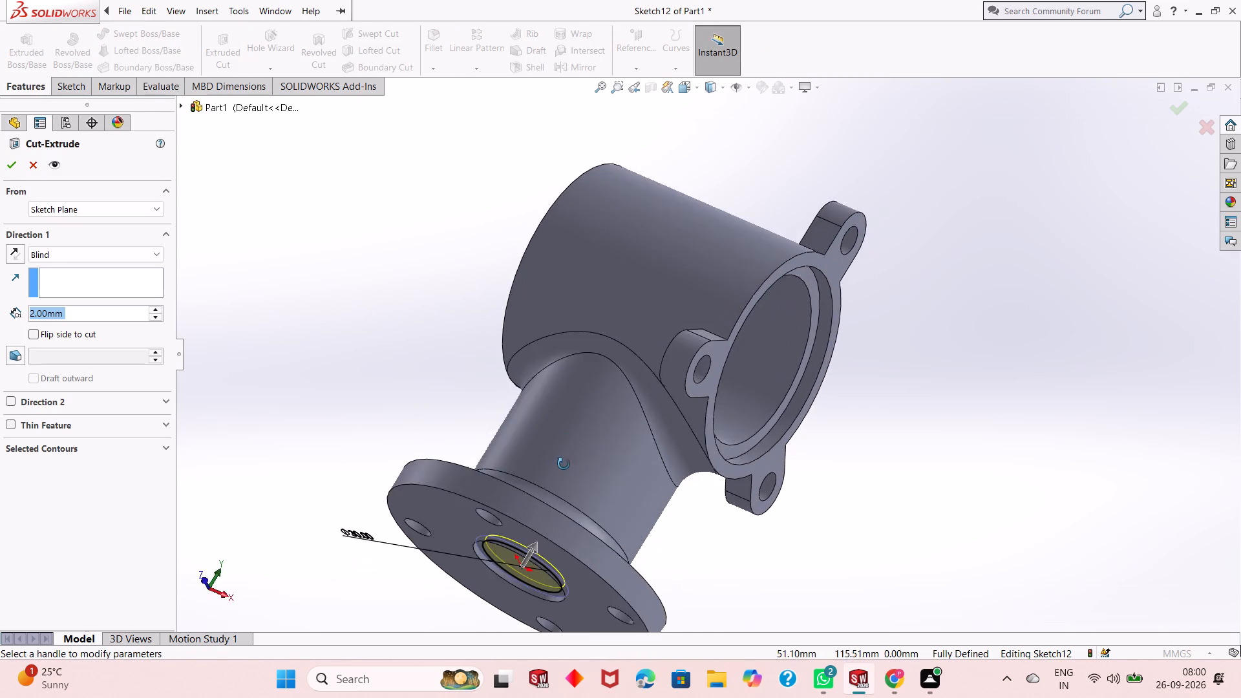
pyautogui.moveTo(564, 464); pyautogui.dragTo(459, 510, button='middle')
pyautogui.scroll(2, 538, 500)
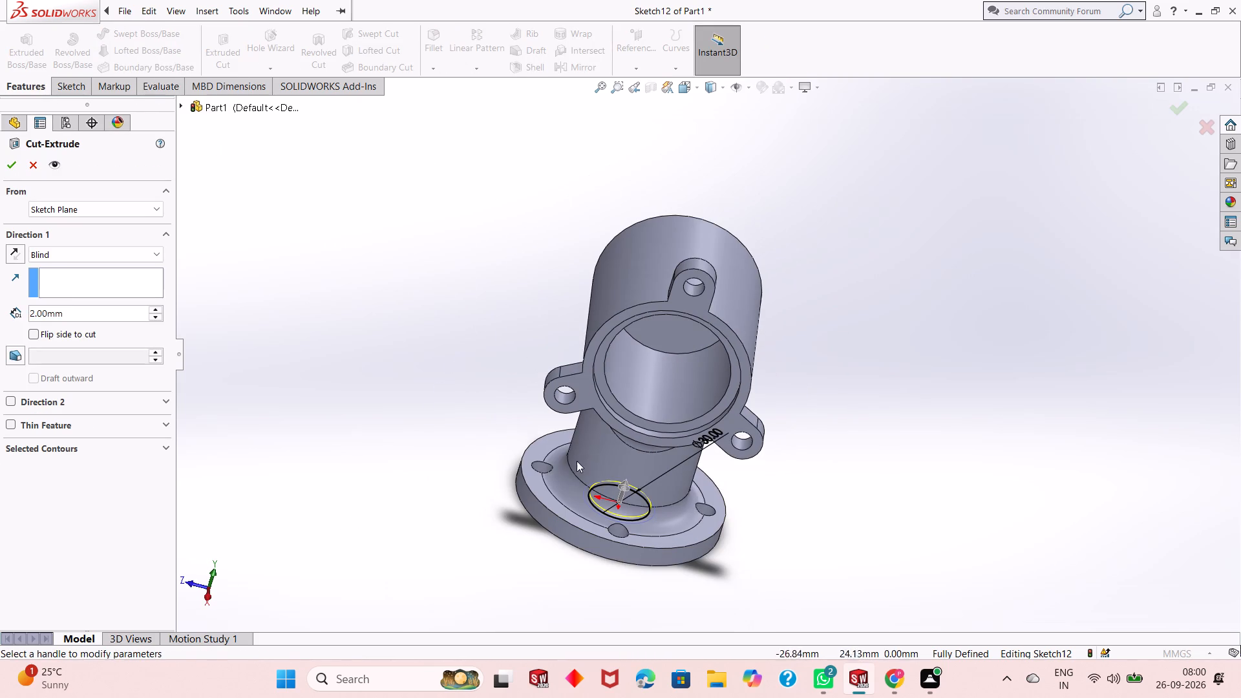
pyautogui.scroll(-1, 602, 465)
pyautogui.doubleClick(75, 319)
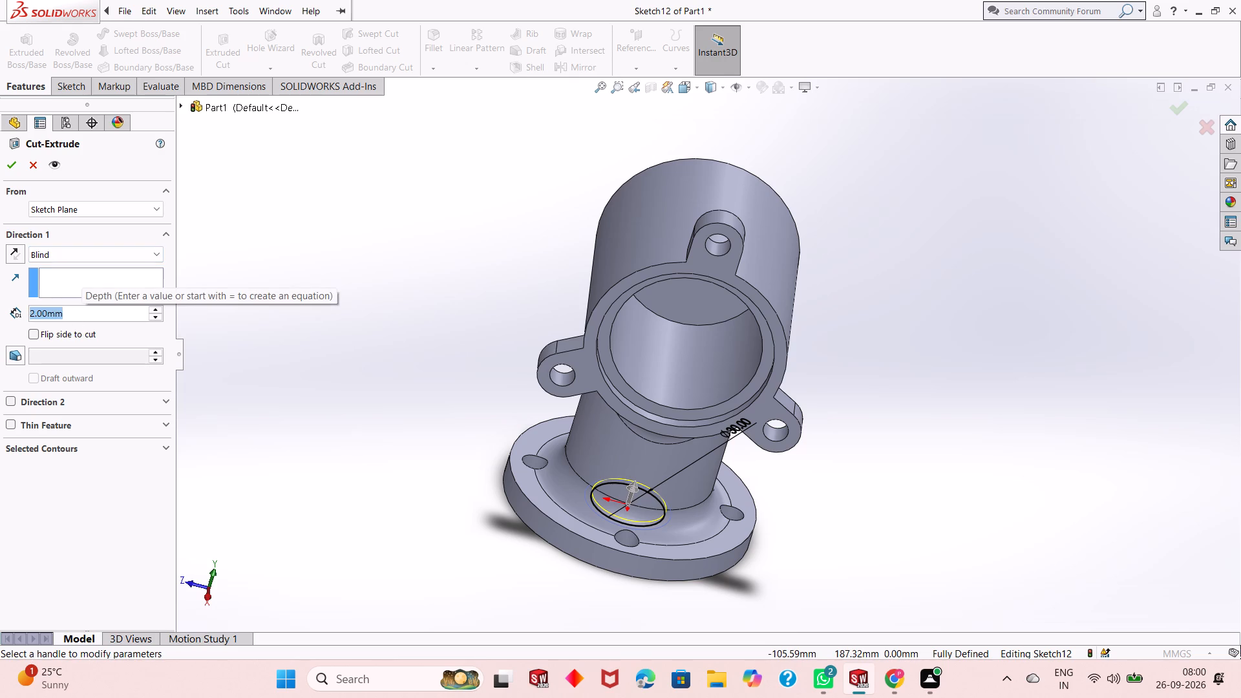
pyautogui.write('65')
pyautogui.press('Return')
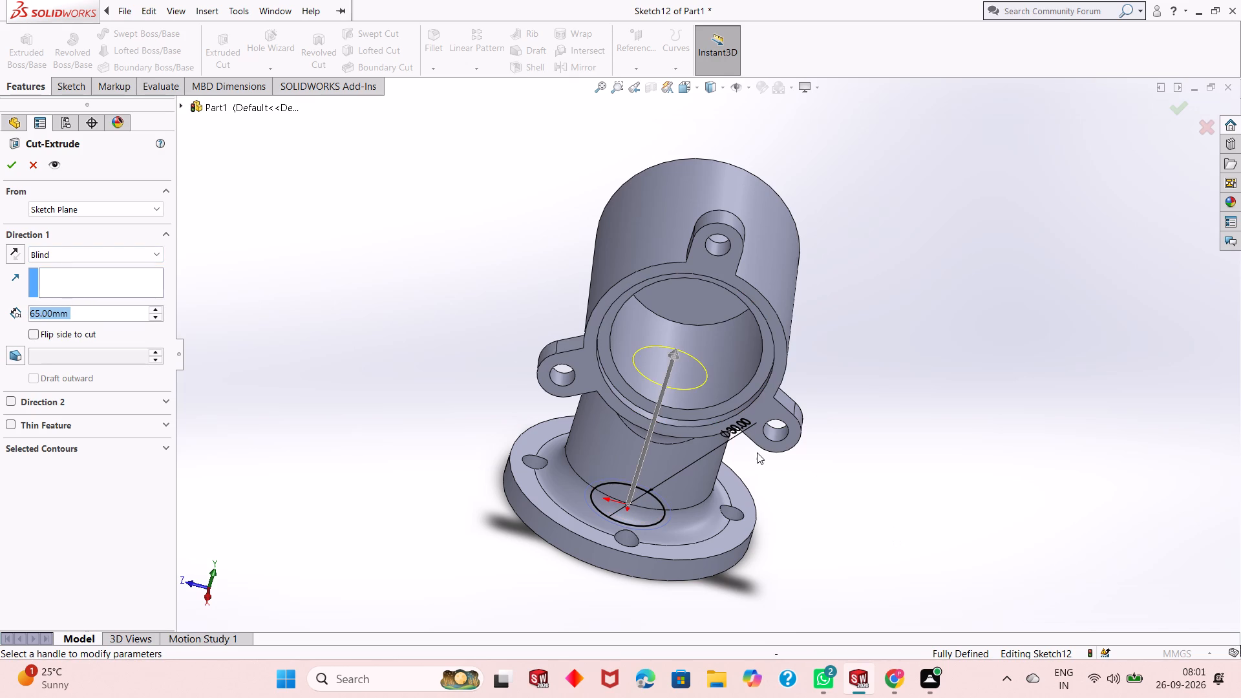
pyautogui.moveTo(757, 453); pyautogui.dragTo(774, 396, button='middle')
pyautogui.moveTo(773, 397); pyautogui.dragTo(767, 419, button='middle')
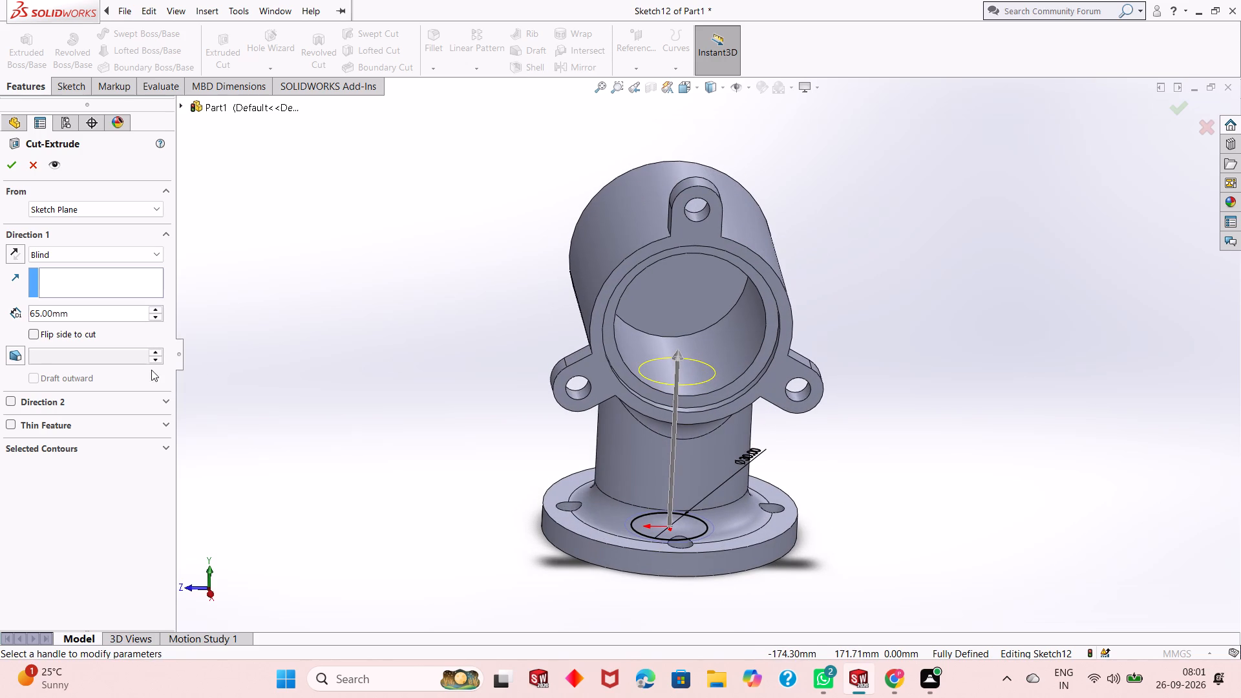
pyautogui.click(8, 163)
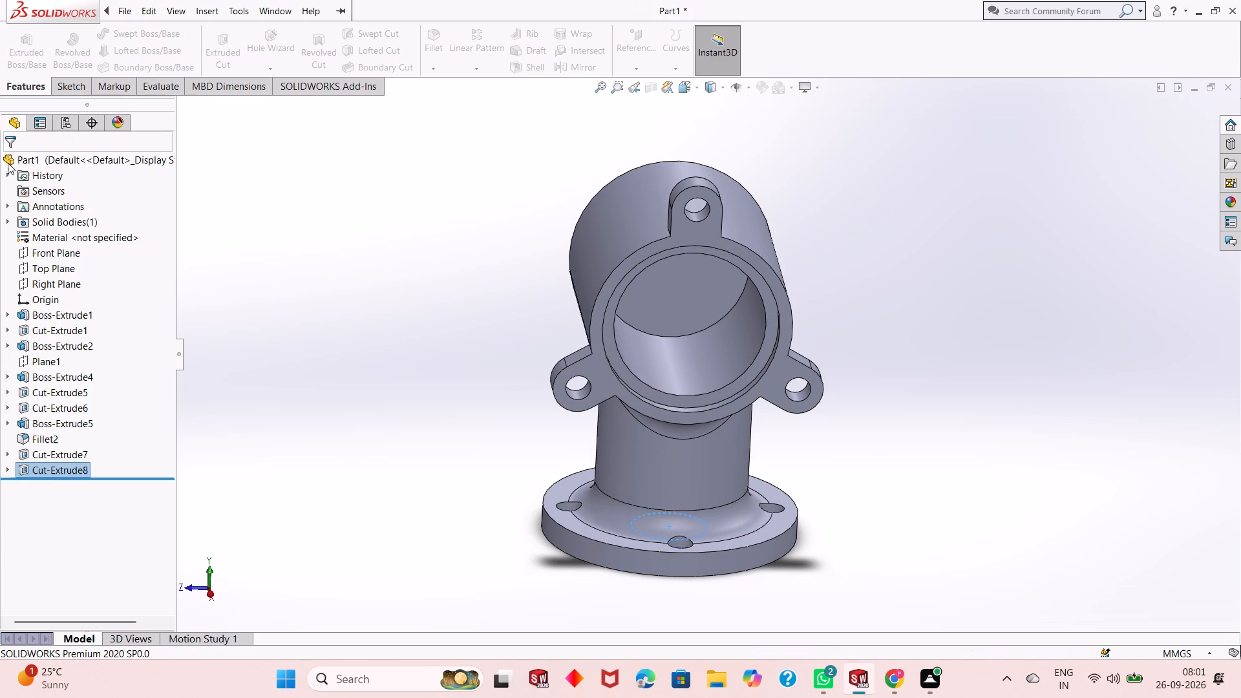
pyautogui.moveTo(518, 518); pyautogui.dragTo(516, 529, button='middle')
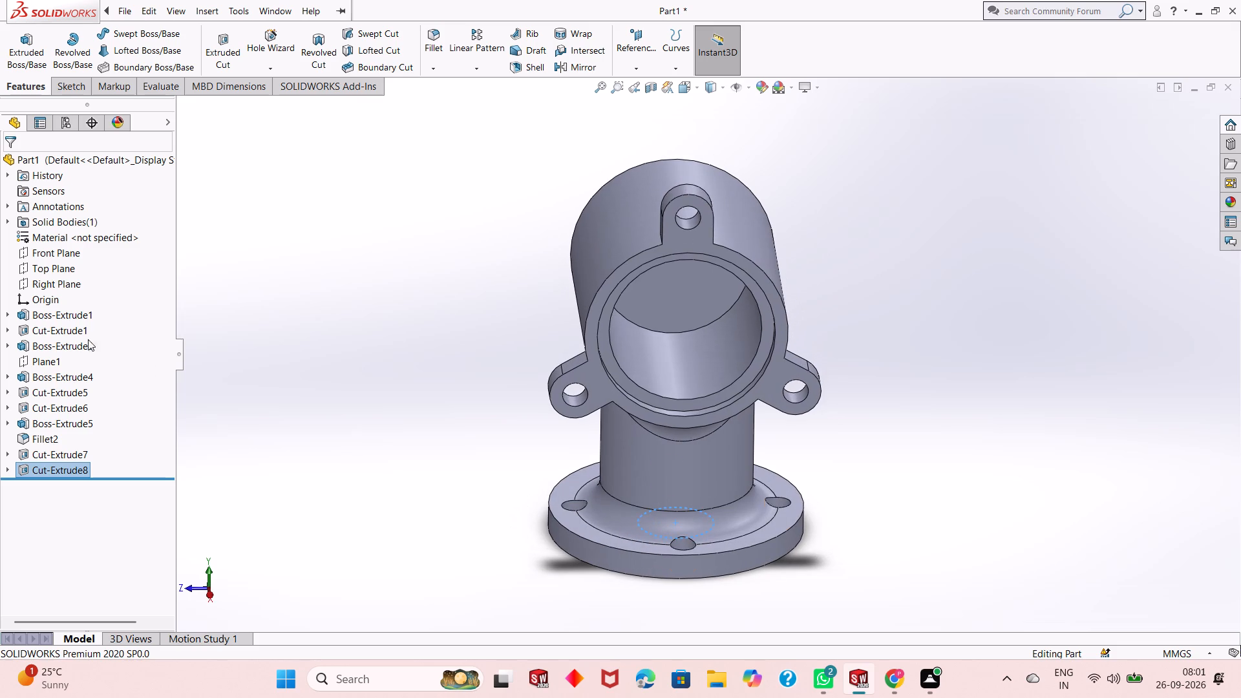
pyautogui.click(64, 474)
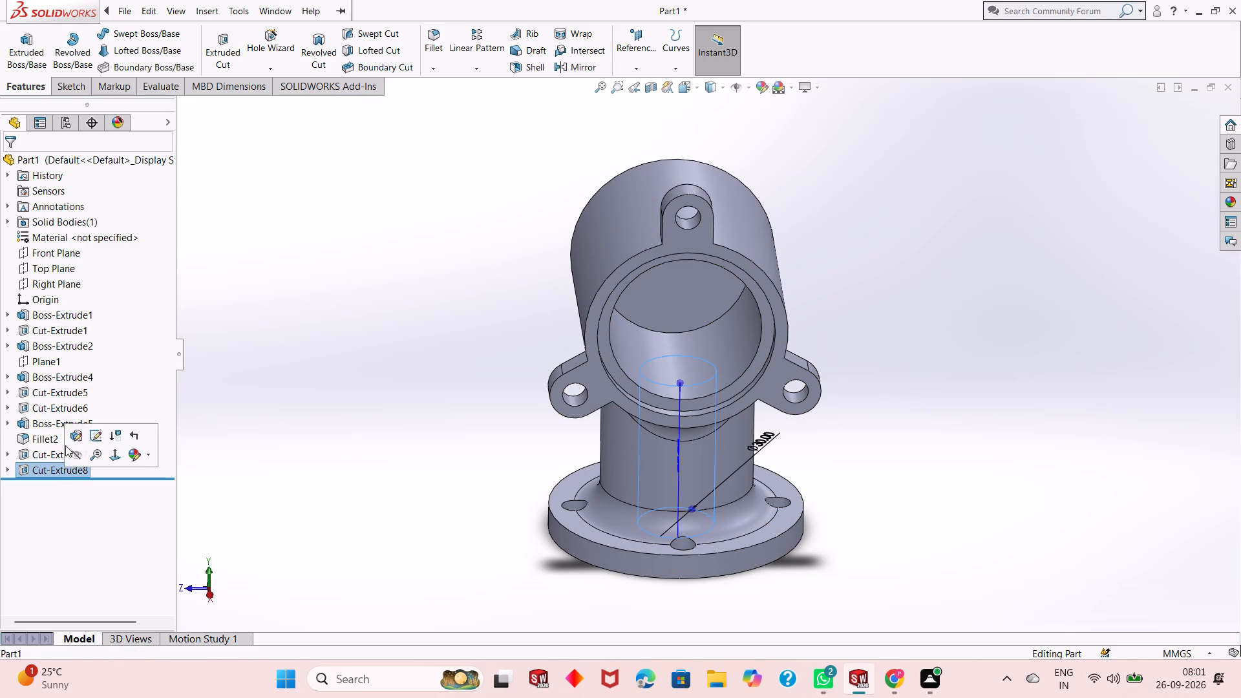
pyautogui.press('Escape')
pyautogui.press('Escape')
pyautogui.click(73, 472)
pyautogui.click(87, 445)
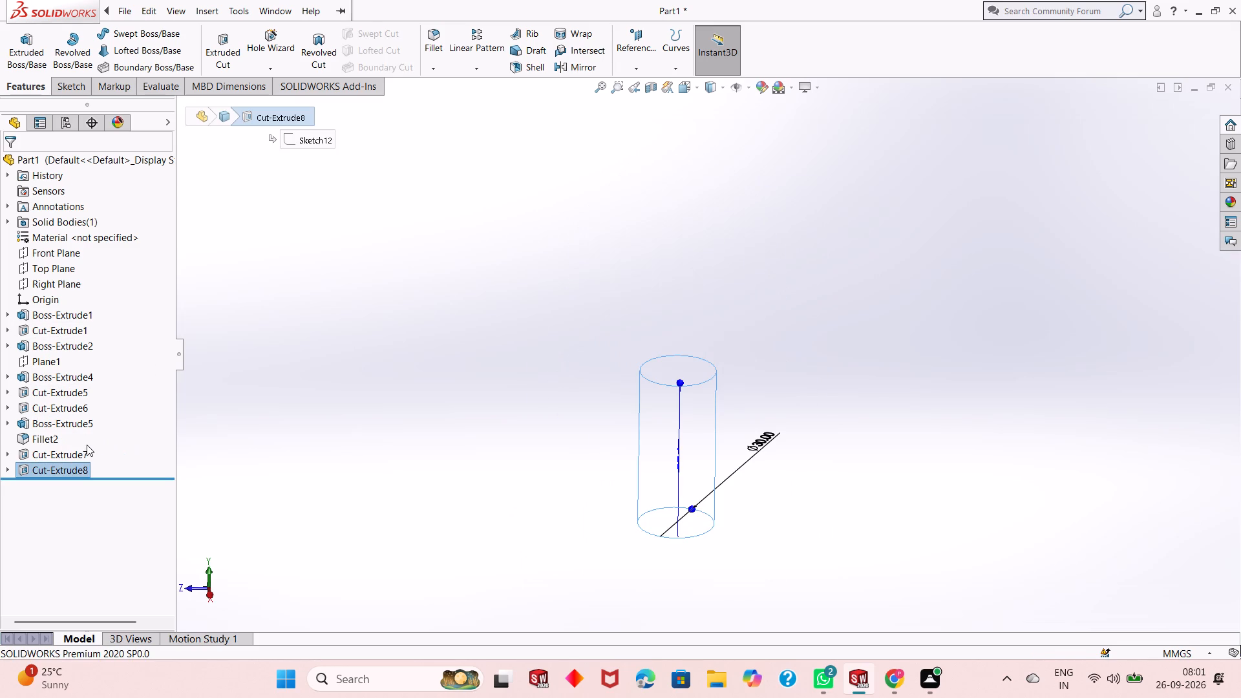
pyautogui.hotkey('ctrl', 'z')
# Edit the 30 mm bore's extruded cut, trying a depth of 70 mm before setting it to 80 mm.
pyautogui.click(81, 465)
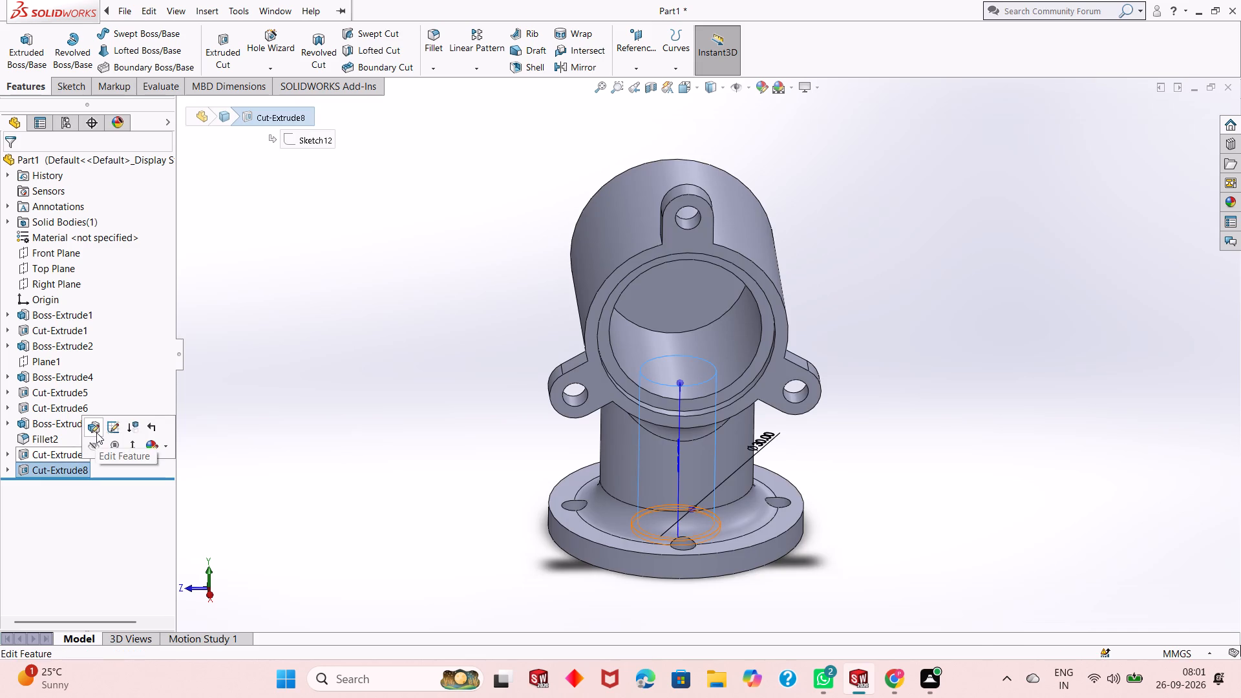
pyautogui.click(96, 432)
pyautogui.write('70')
pyautogui.press('Return')
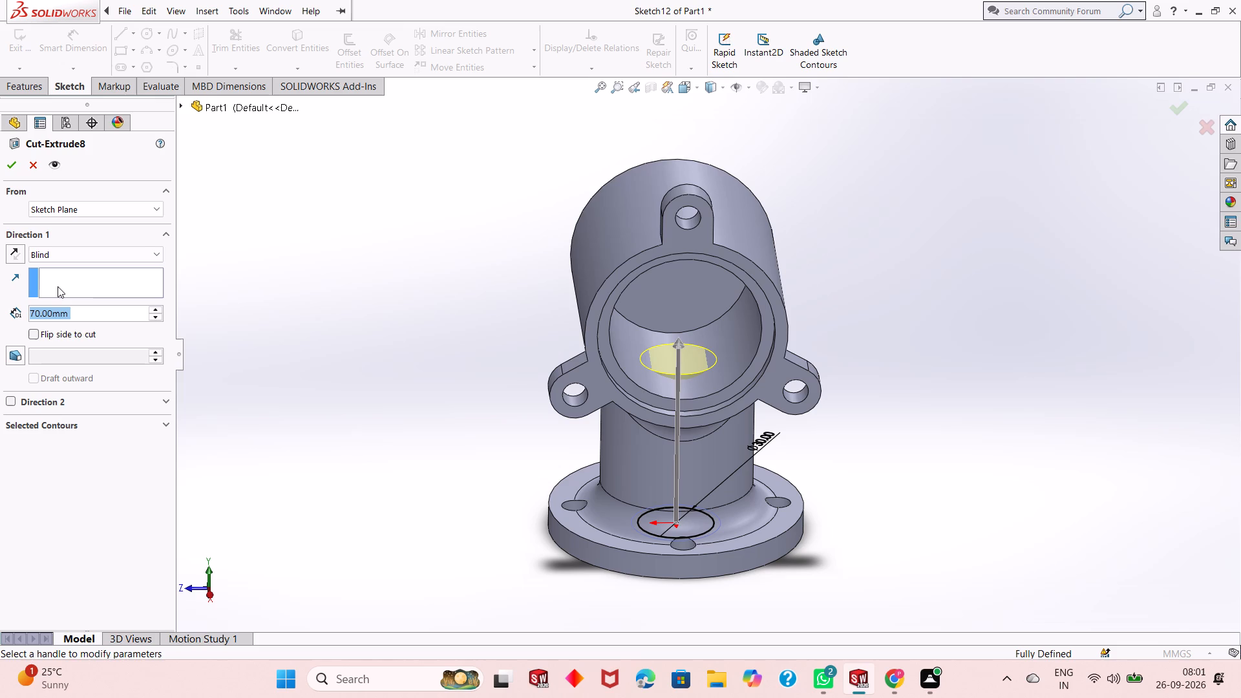
pyautogui.write('80')
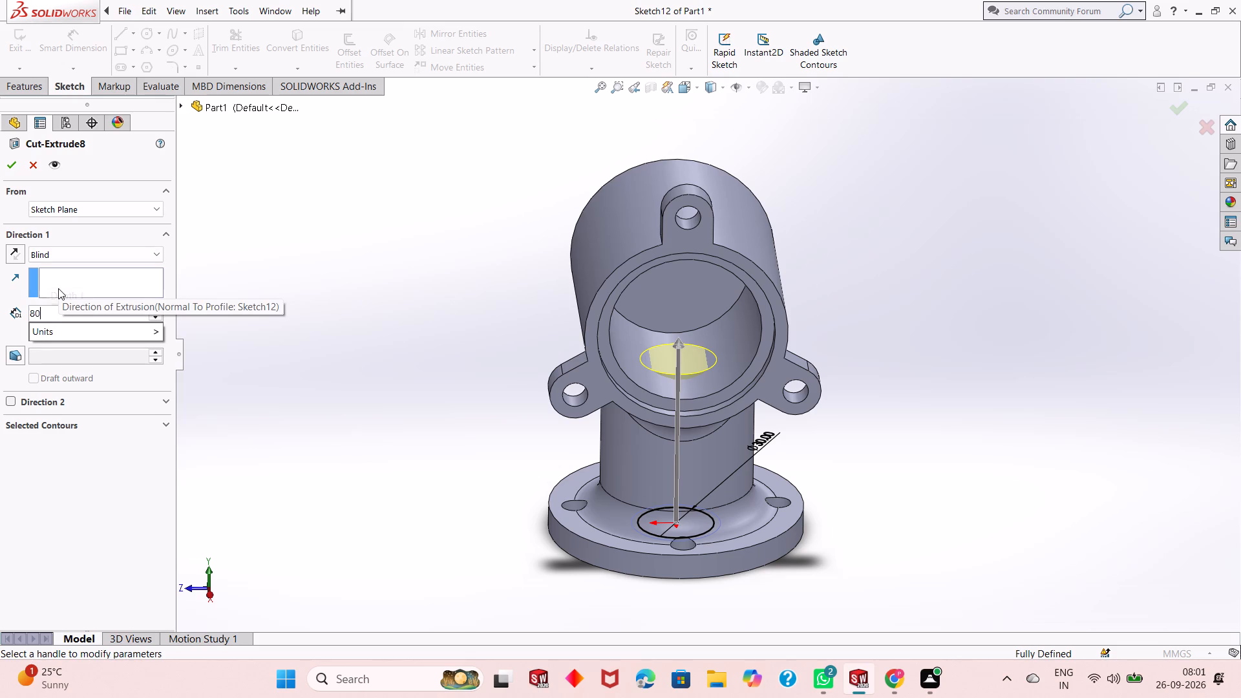
pyautogui.press('Return')
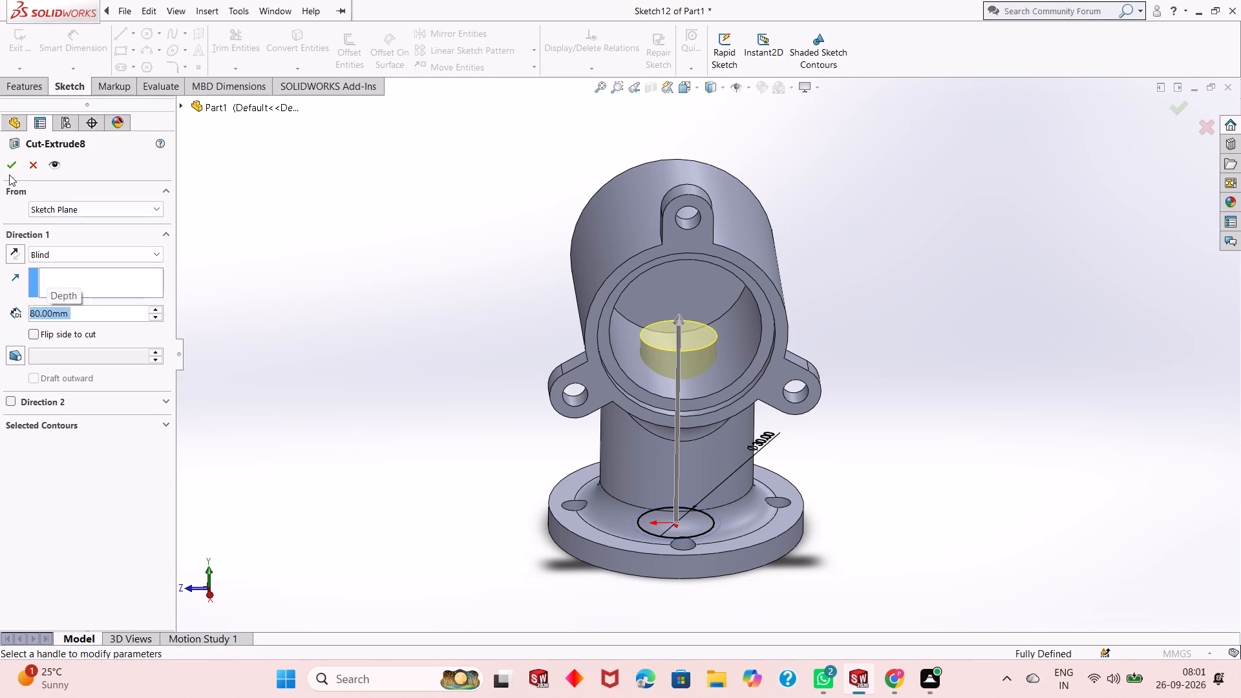
pyautogui.click(9, 174)
pyautogui.click(401, 312)
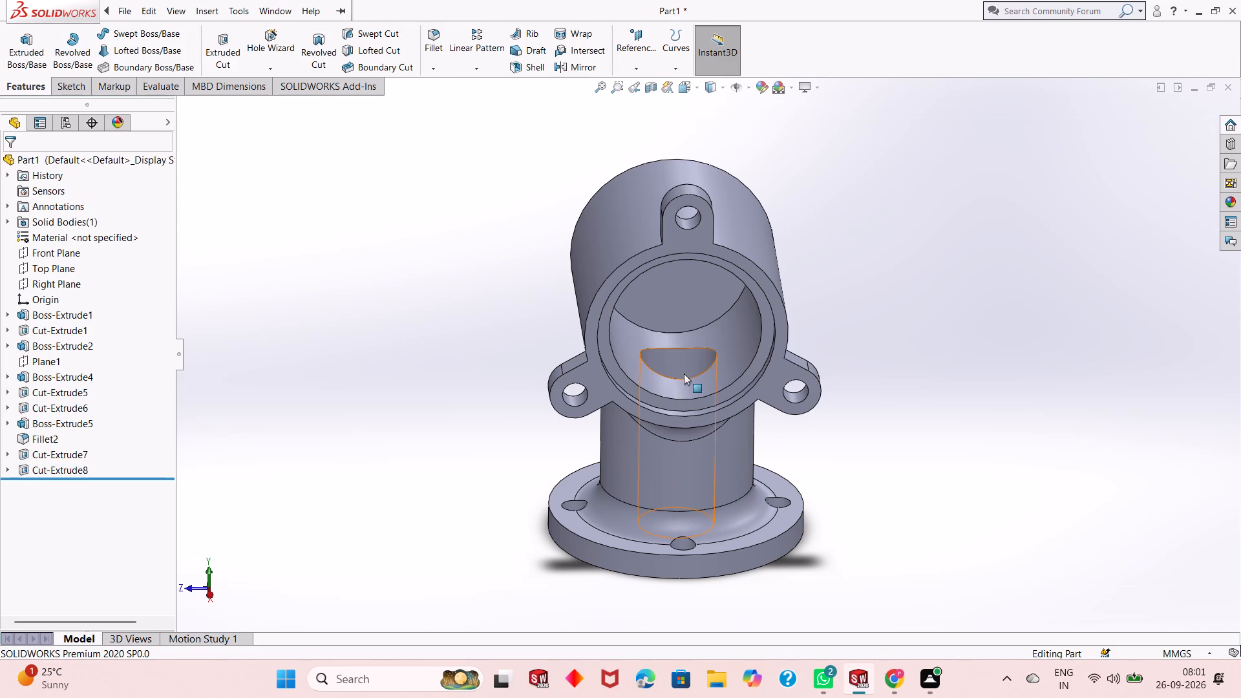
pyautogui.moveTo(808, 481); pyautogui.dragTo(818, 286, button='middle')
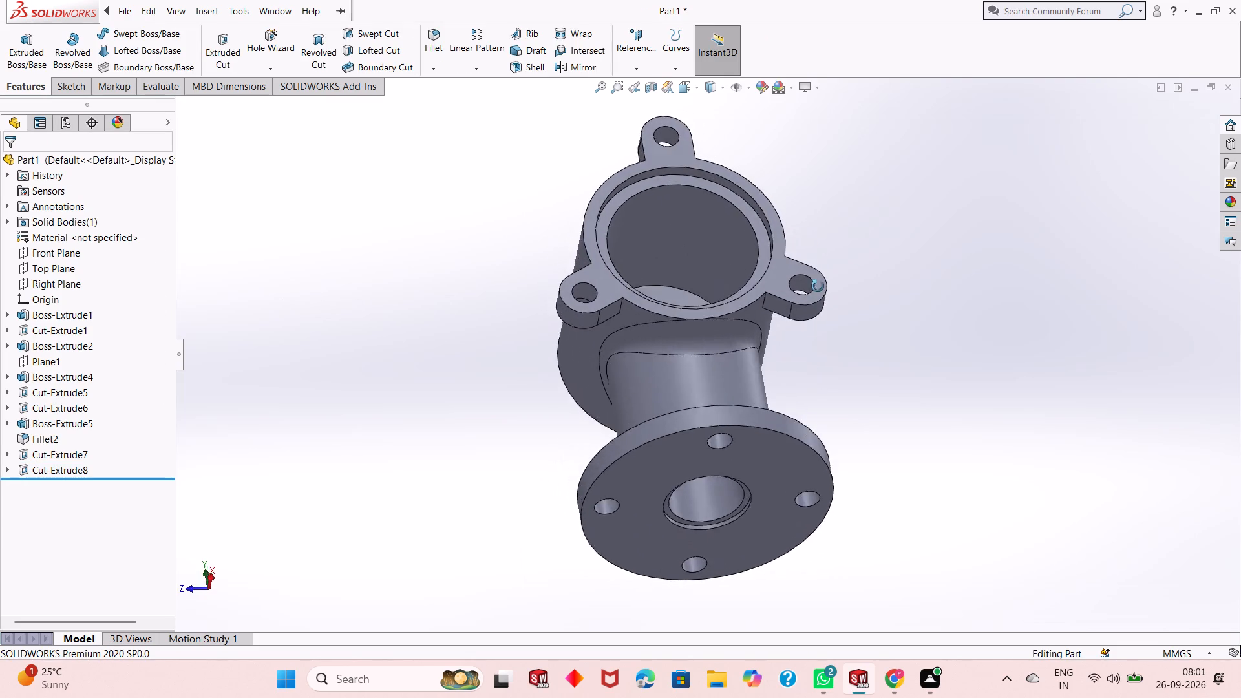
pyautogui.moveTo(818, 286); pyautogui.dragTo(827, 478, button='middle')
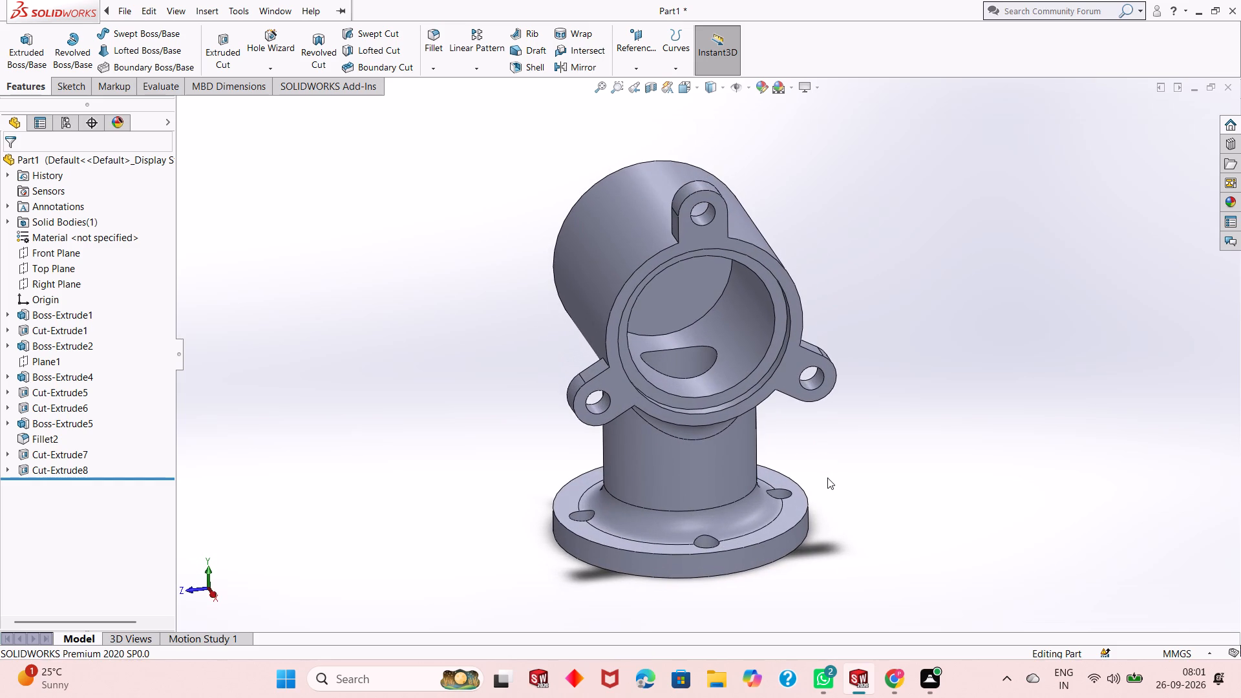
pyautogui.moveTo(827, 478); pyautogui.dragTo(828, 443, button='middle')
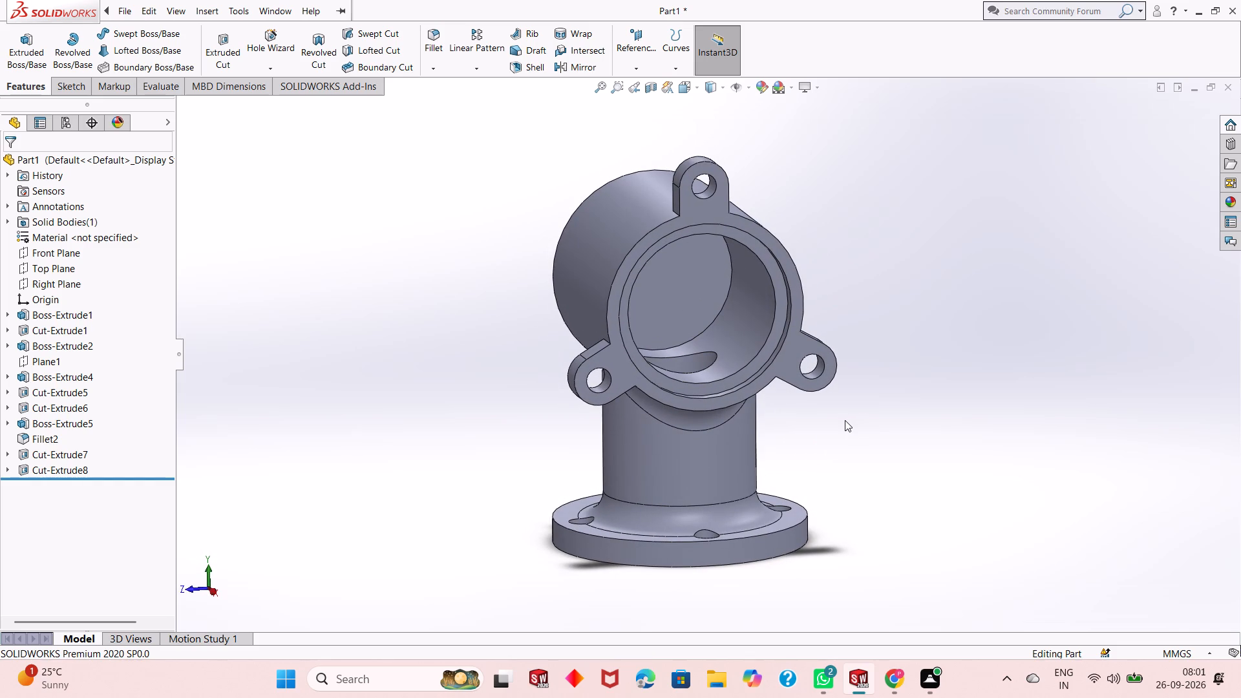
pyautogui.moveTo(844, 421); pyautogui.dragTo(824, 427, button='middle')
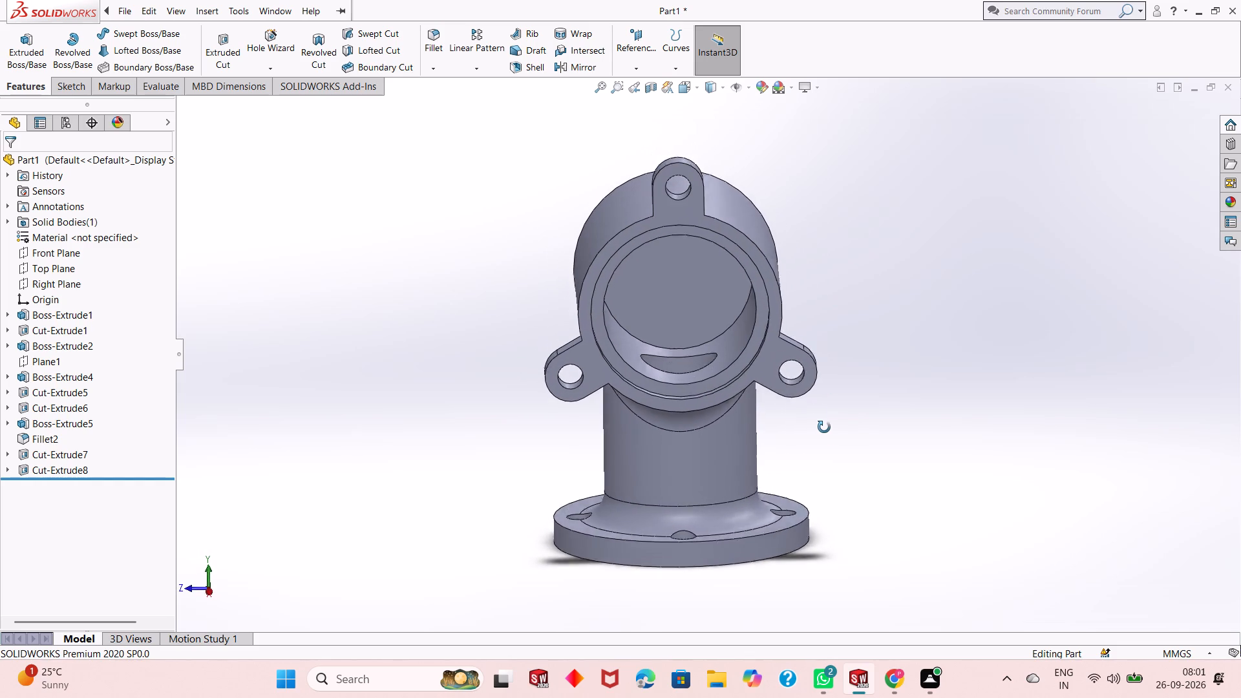
# Create a reference plane parallel to the Front Plane, trying an offset of 0 mm before setting it to 100 mm.
pyautogui.moveTo(824, 427); pyautogui.dragTo(826, 435, button='middle')
pyautogui.moveTo(826, 435); pyautogui.dragTo(874, 399, button='middle')
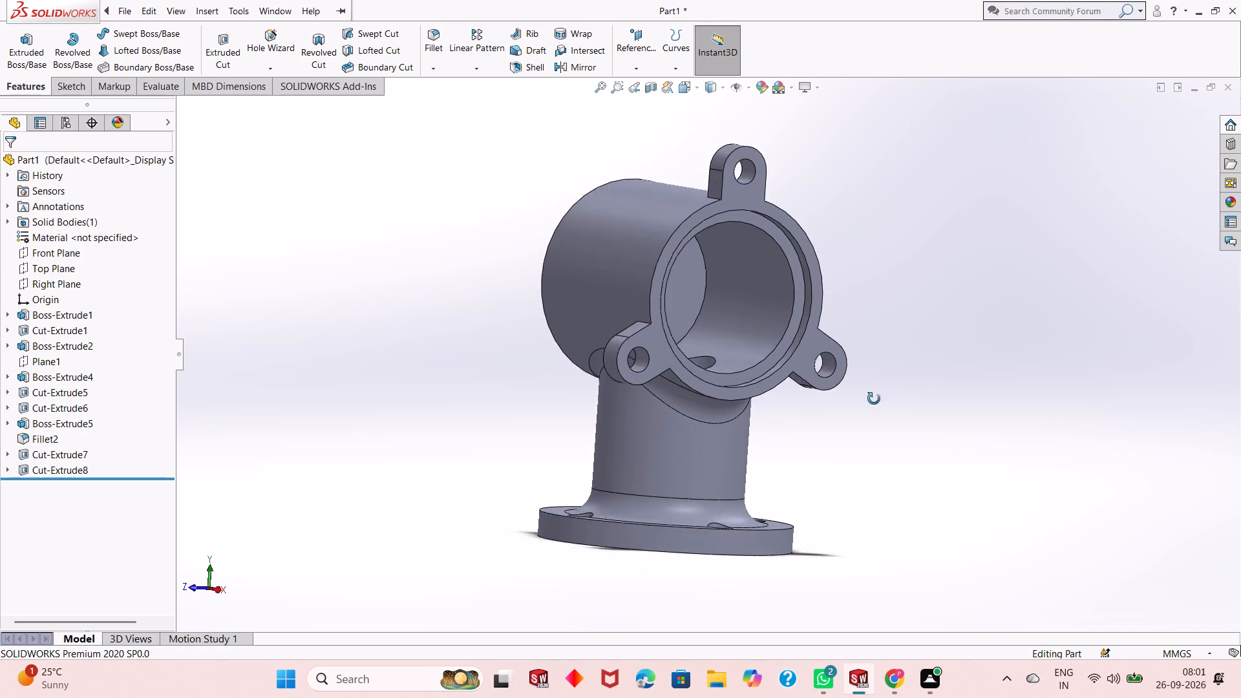
pyautogui.moveTo(874, 399); pyautogui.dragTo(905, 447, button='middle')
pyautogui.moveTo(873, 454); pyautogui.dragTo(820, 456, button='middle')
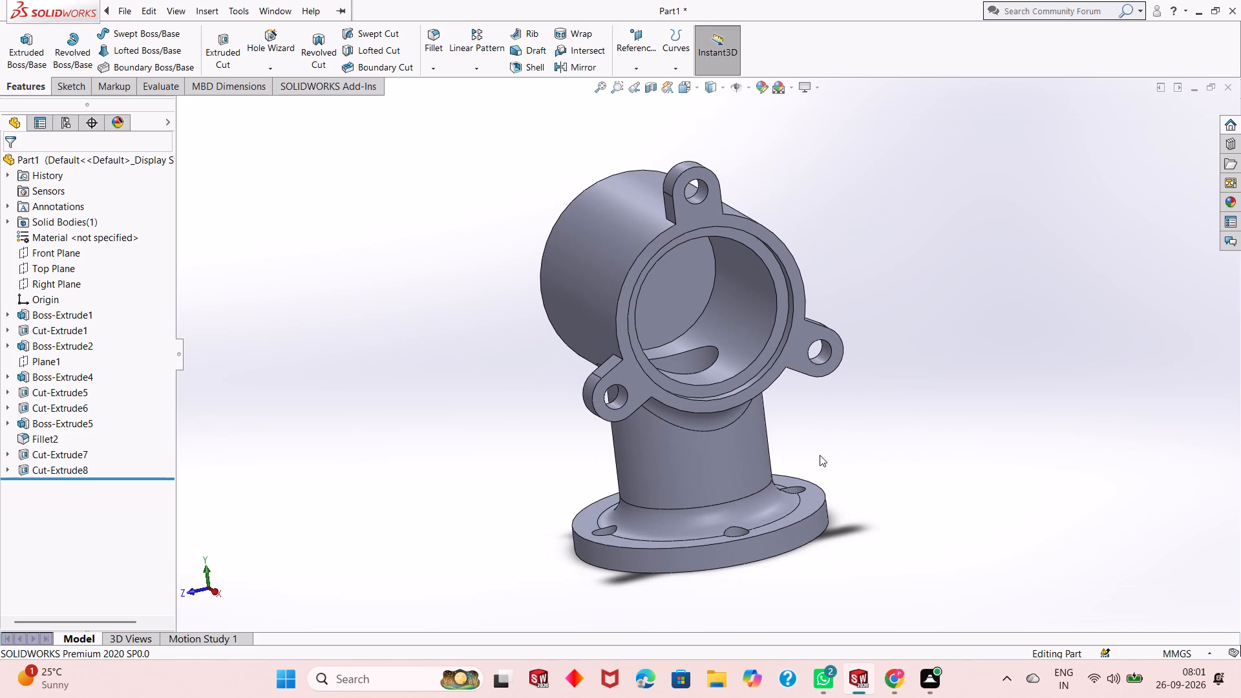
pyautogui.click(644, 67)
pyautogui.click(650, 85)
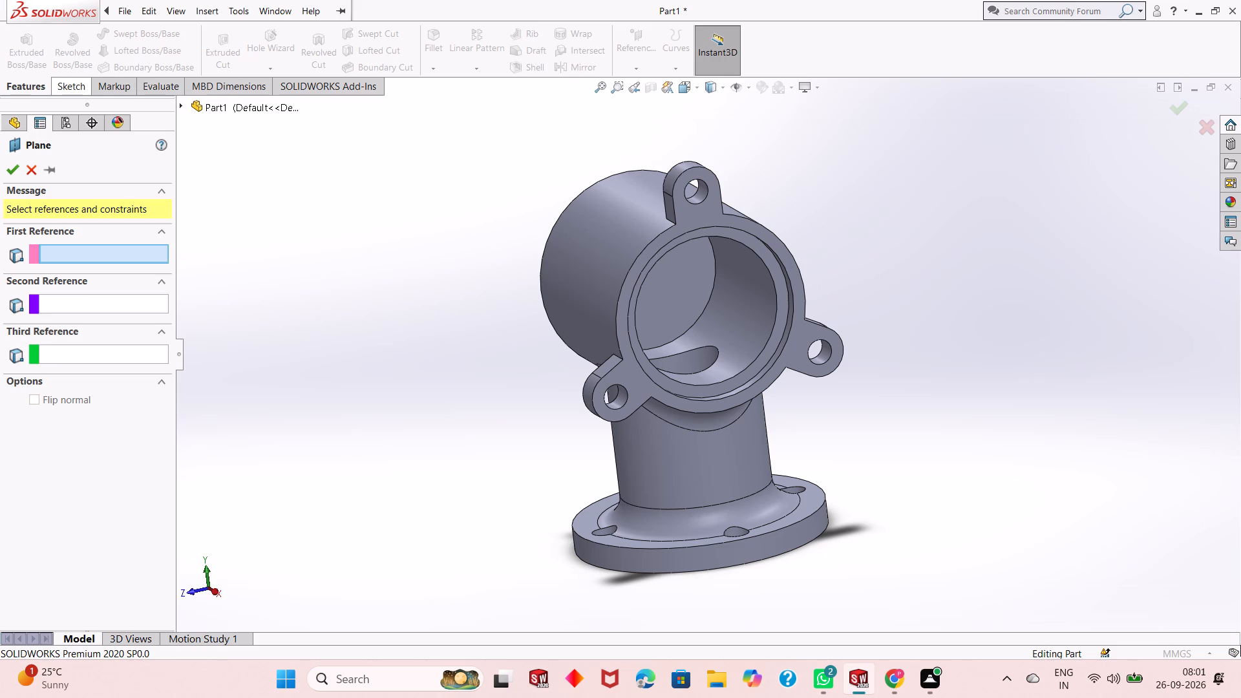
pyautogui.click(201, 110)
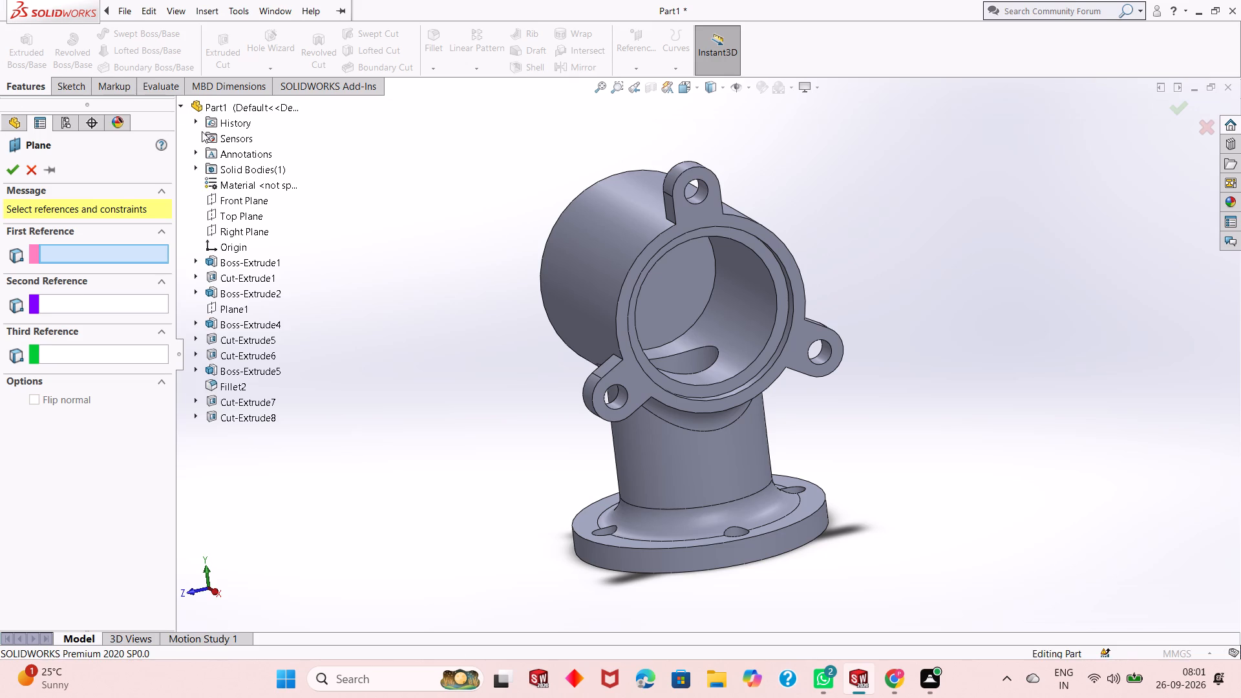
pyautogui.click(243, 196)
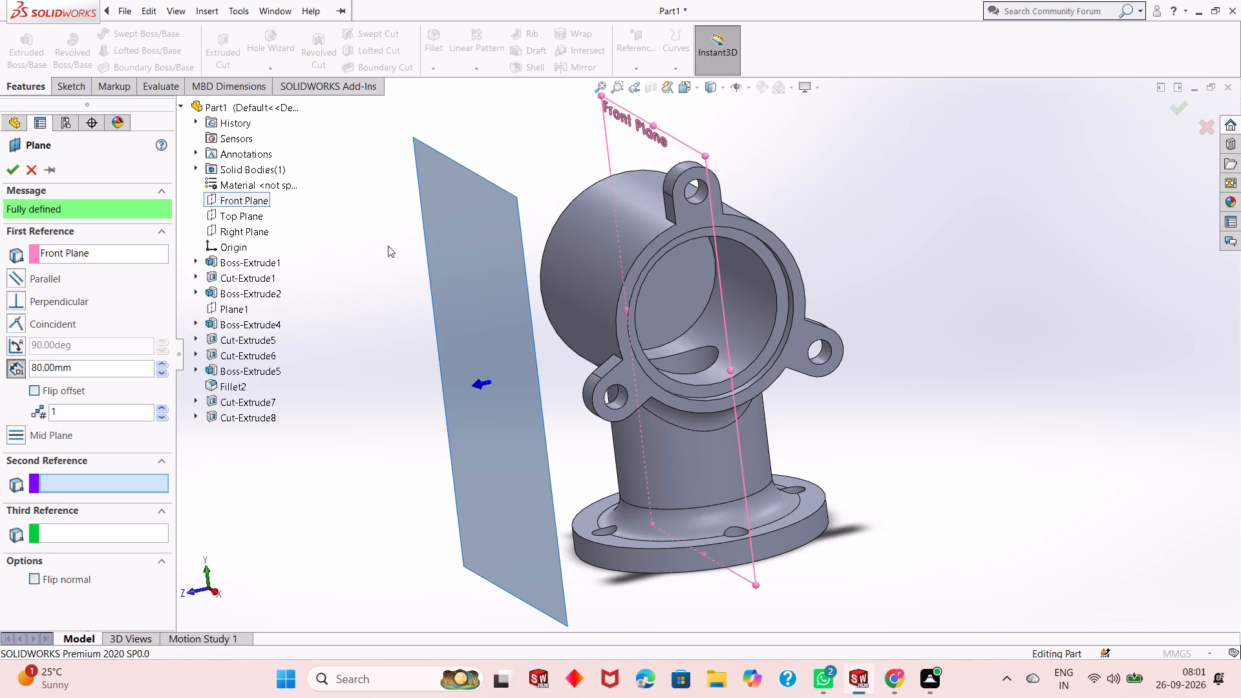
pyautogui.moveTo(629, 309); pyautogui.dragTo(579, 278, button='middle')
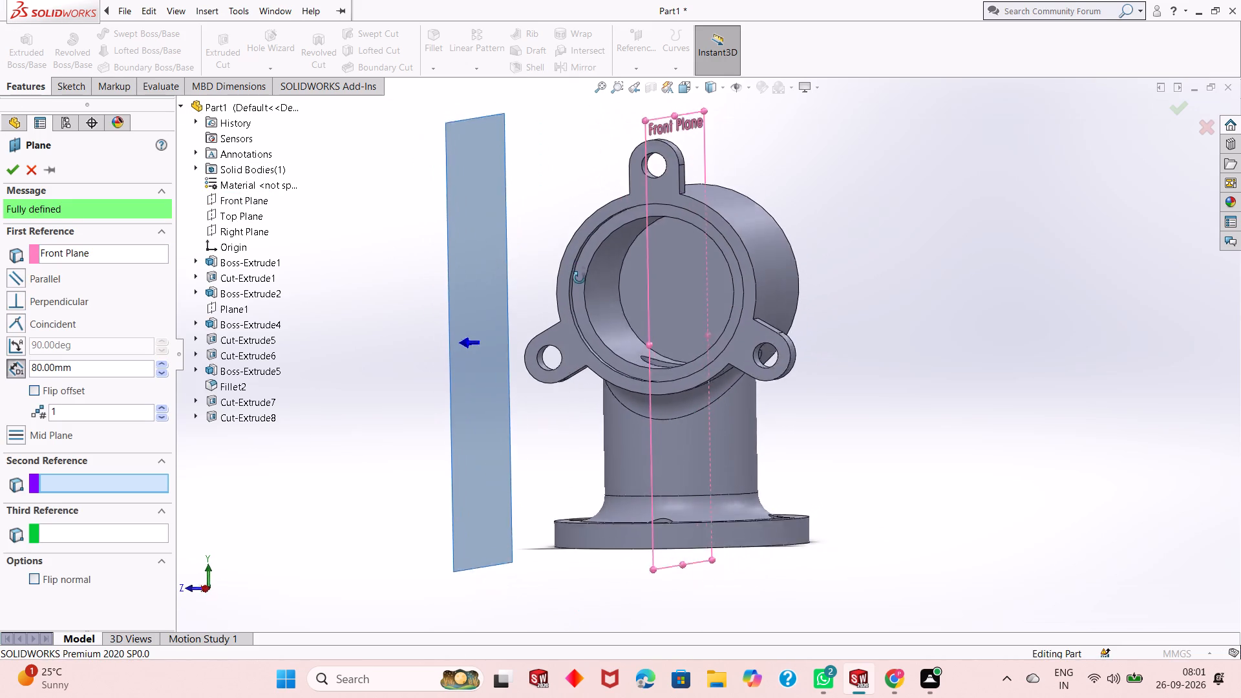
pyautogui.moveTo(579, 278); pyautogui.dragTo(589, 304, button='middle')
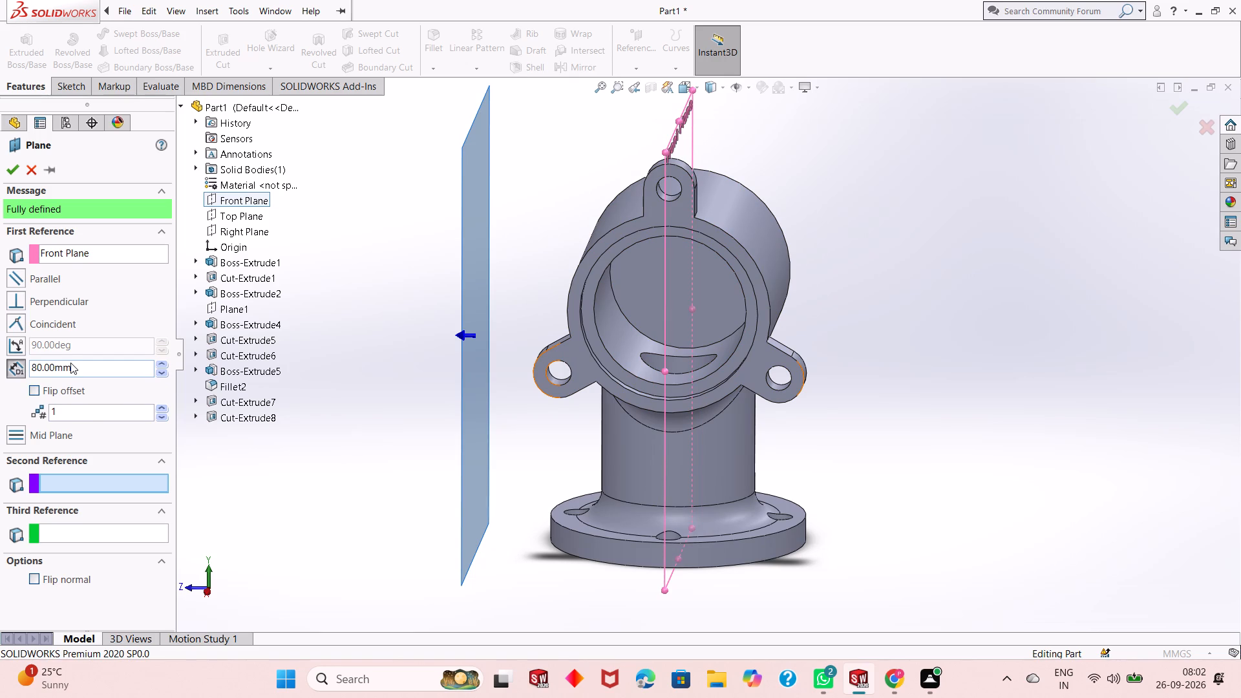
pyautogui.click(70, 363)
pyautogui.click(70, 363)
pyautogui.press('0')
pyautogui.press('Return')
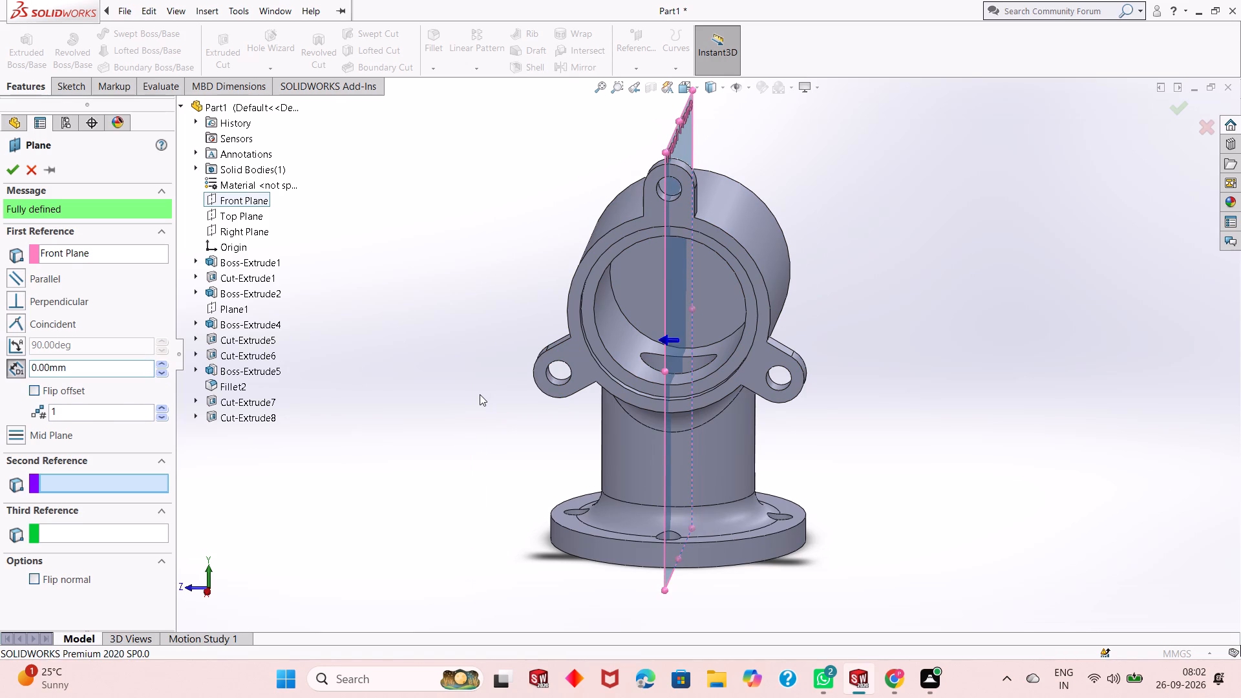
pyautogui.moveTo(843, 311); pyautogui.dragTo(827, 300, button='middle')
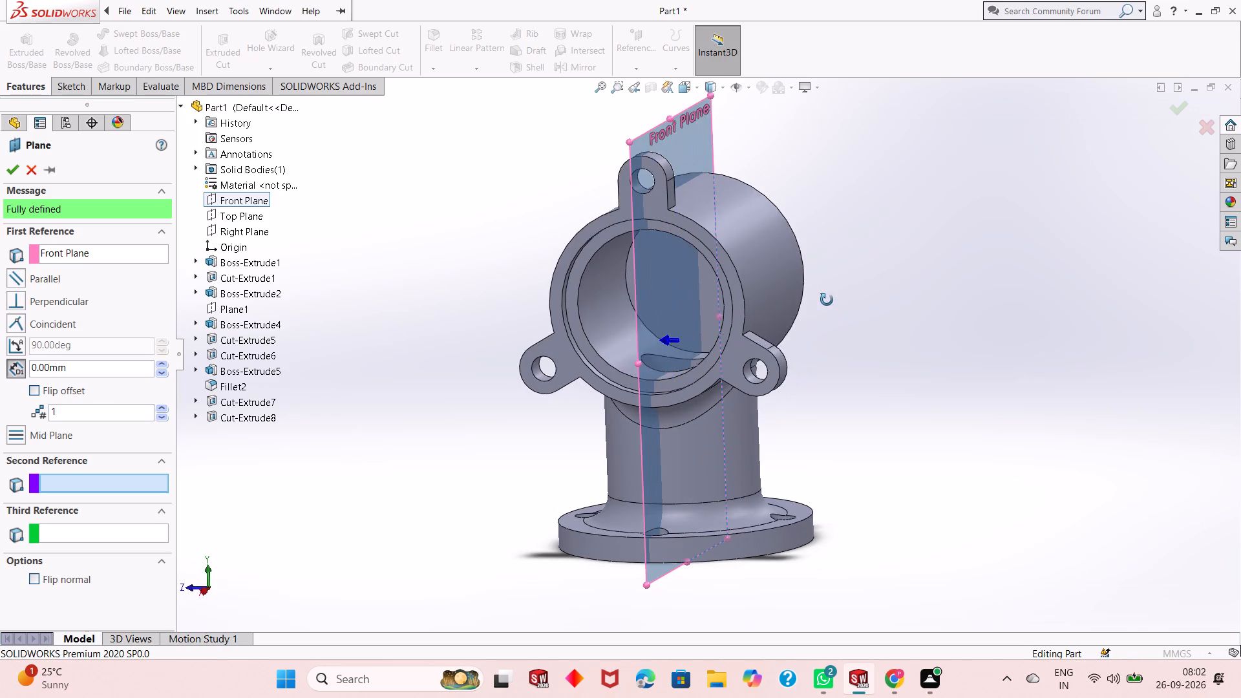
pyautogui.moveTo(827, 300); pyautogui.dragTo(854, 301, button='middle')
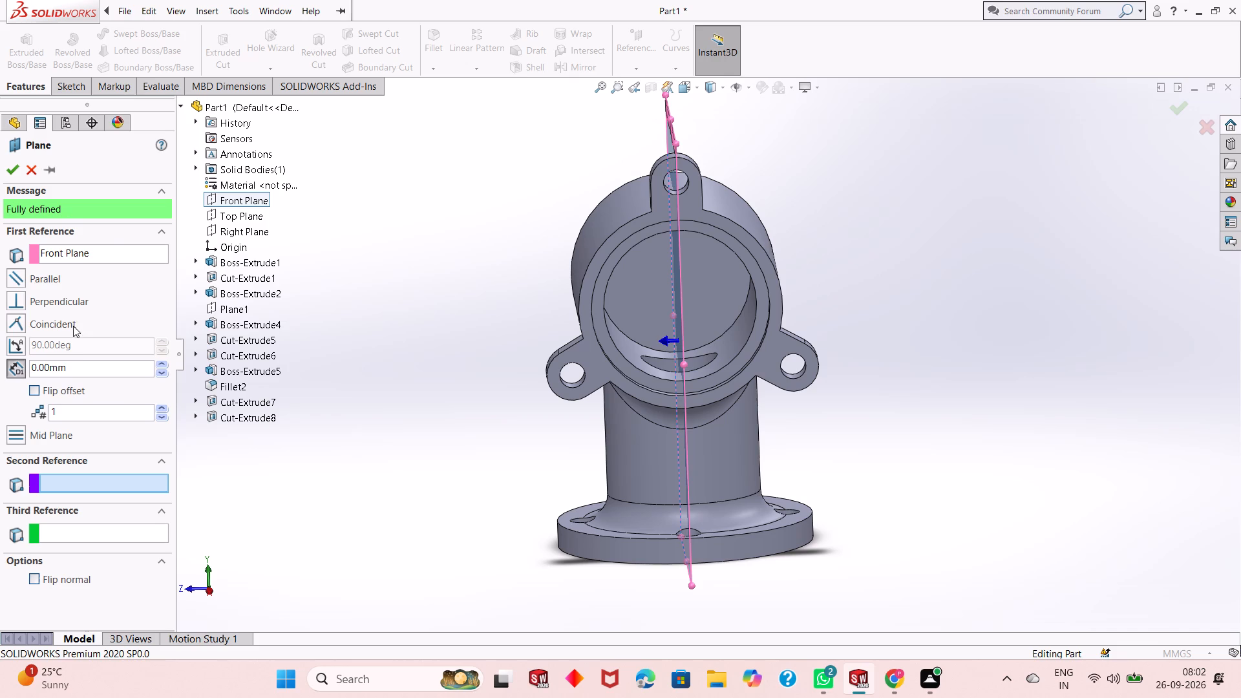
pyautogui.doubleClick(80, 367)
pyautogui.write('100')
pyautogui.press('Return')
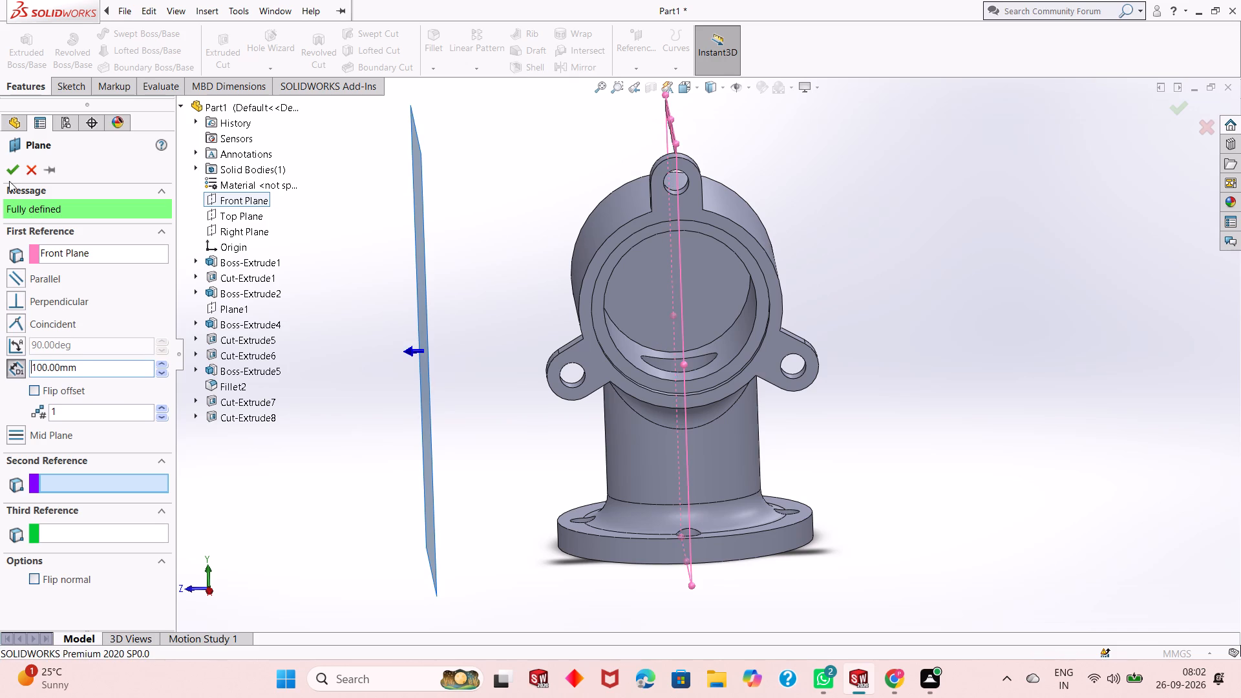
pyautogui.click(12, 169)
# Start a sketch on the 100 mm offset plane and draw a circle of about 15.2 mm radius, centred about 108 mm directly above the origin.
pyautogui.scroll(2, 476, 262)
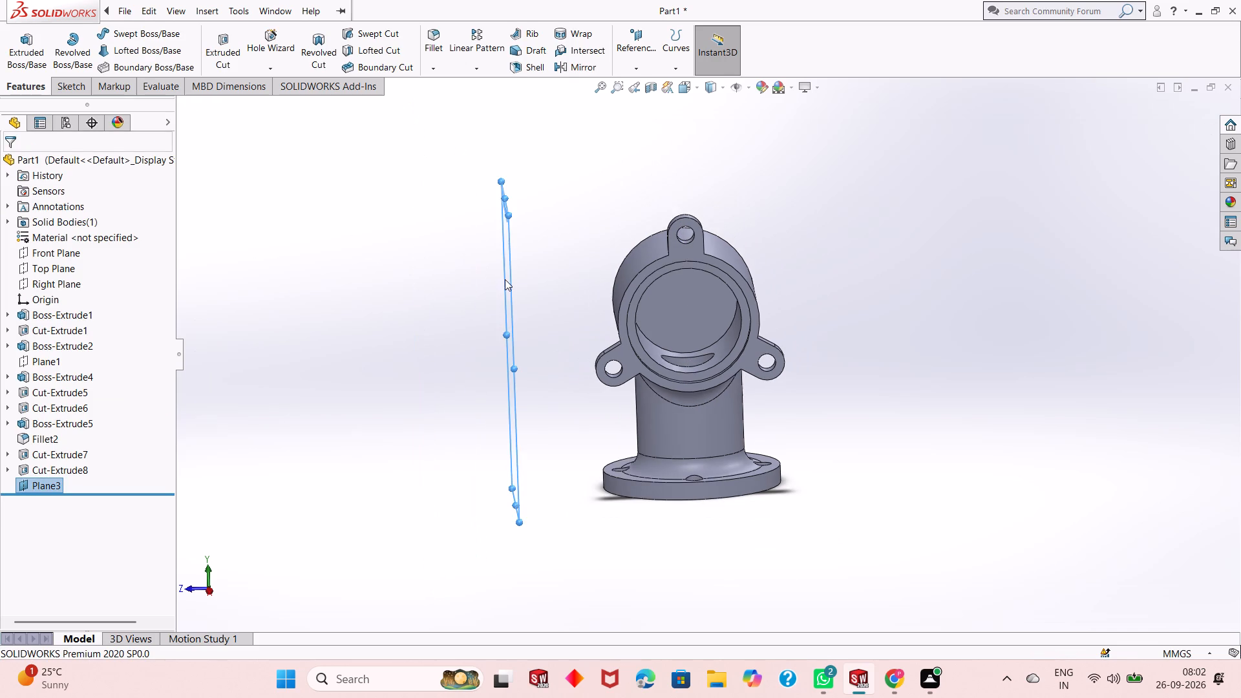
pyautogui.moveTo(650, 393); pyautogui.dragTo(704, 355, button='middle')
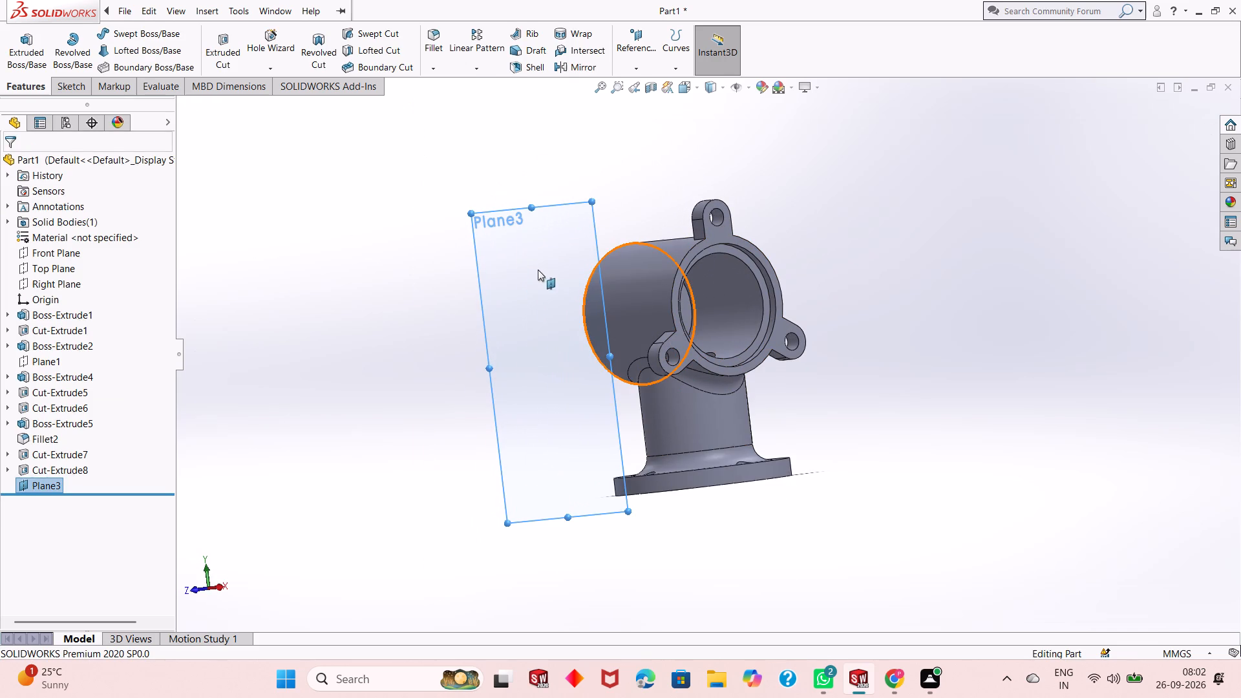
pyautogui.rightClick(512, 254)
pyautogui.click(548, 232)
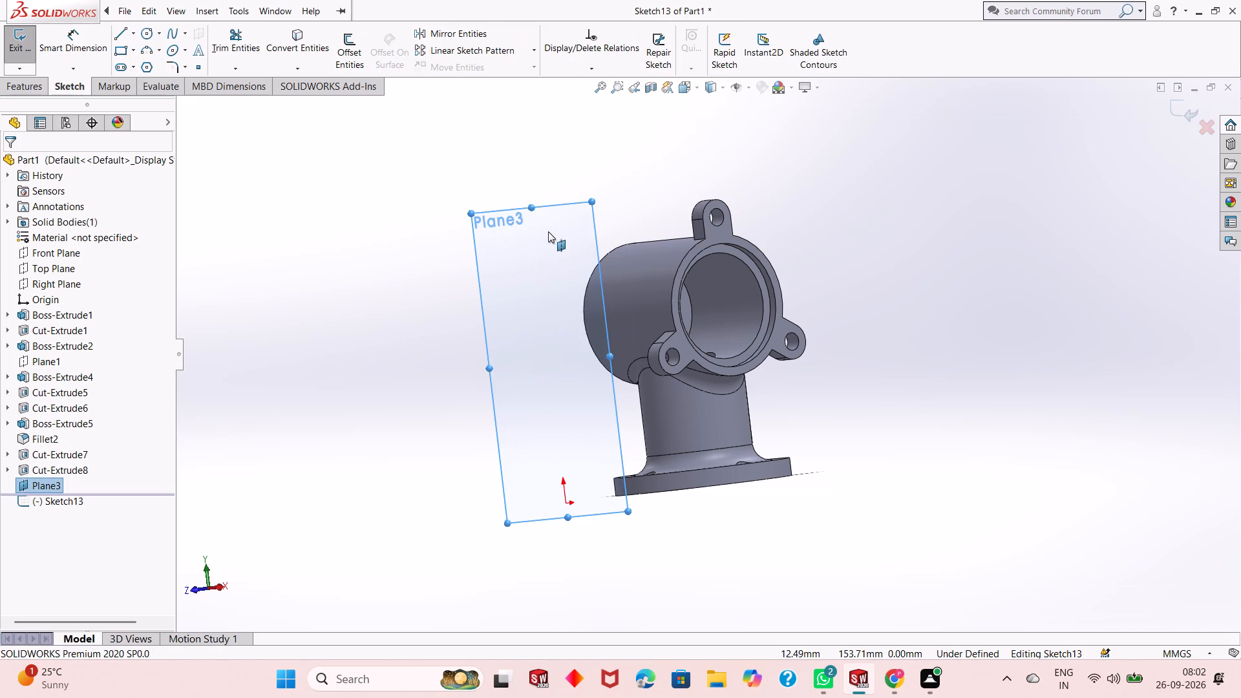
pyautogui.hotkey('ctrl', '8')
pyautogui.press('Escape')
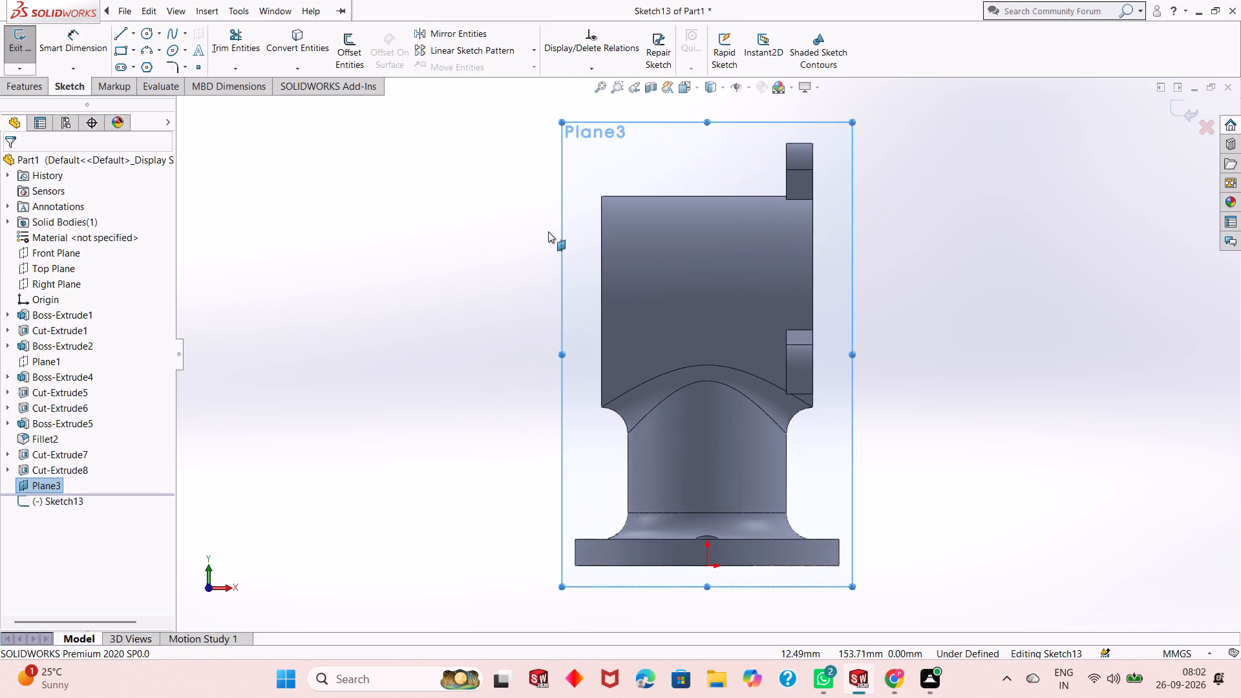
pyautogui.scroll(2, 562, 273)
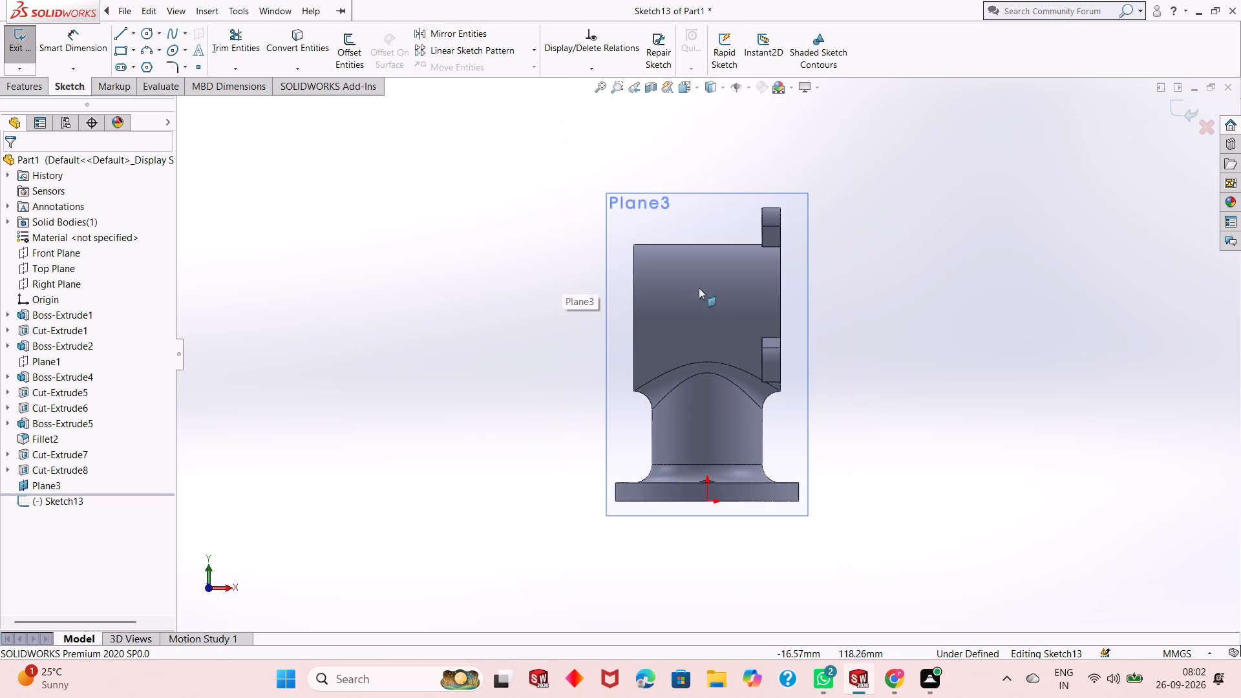
pyautogui.scroll(1, 699, 312)
pyautogui.scroll(-1, 812, 374)
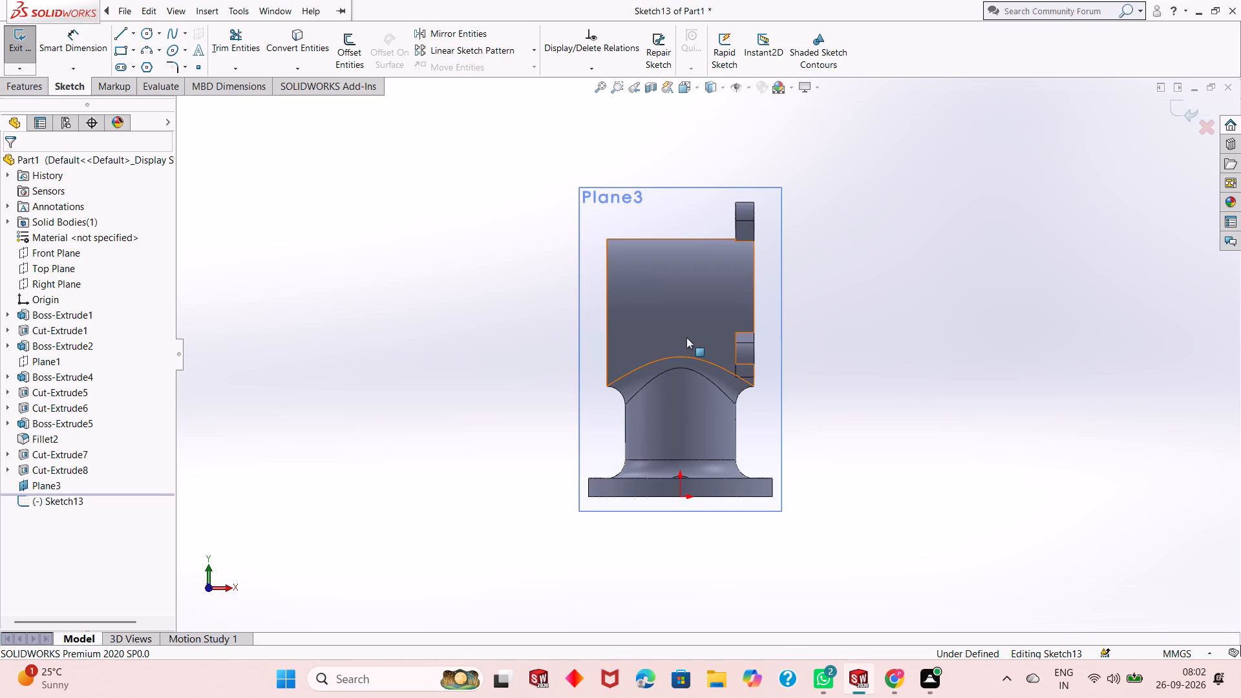
pyautogui.scroll(1, 684, 336)
pyautogui.scroll(-2, 686, 330)
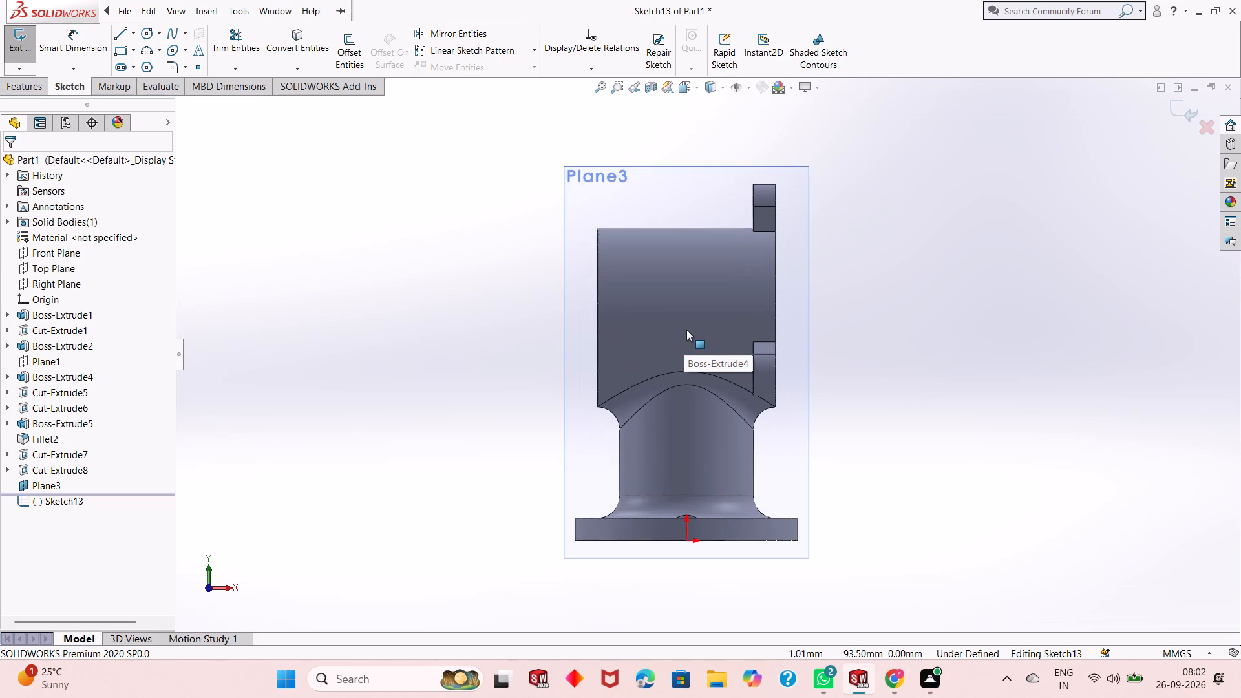
pyautogui.scroll(1, 686, 330)
pyautogui.scroll(-1, 717, 324)
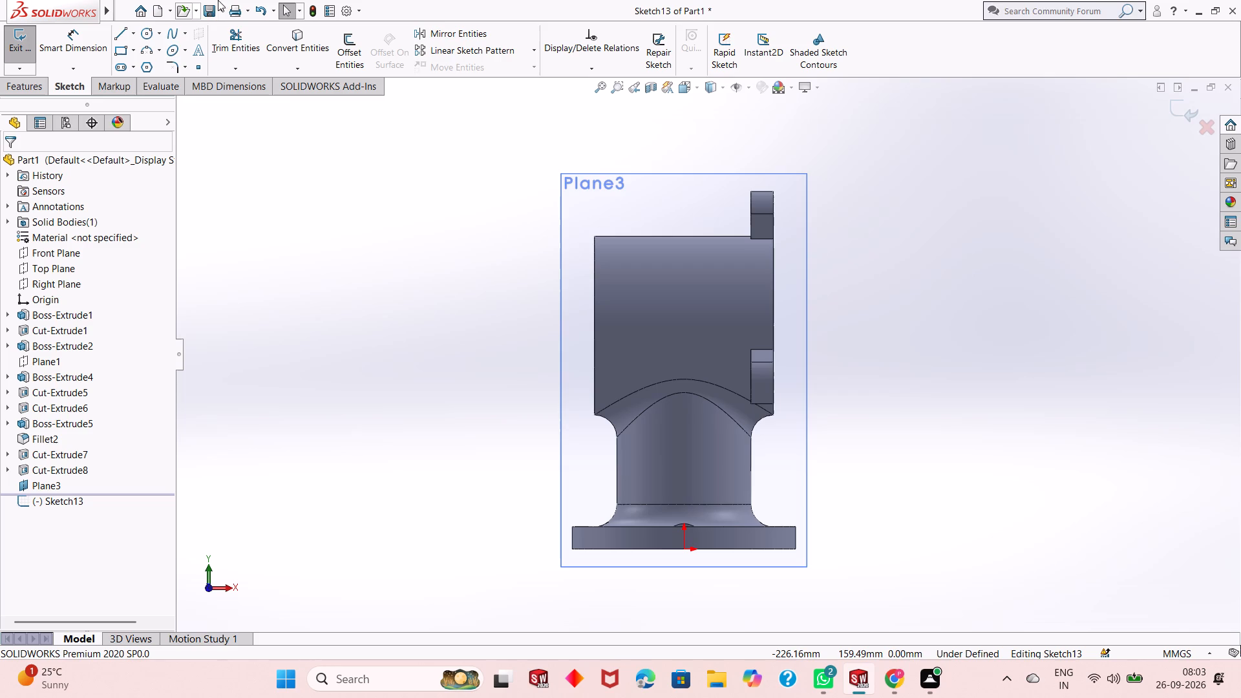
pyautogui.click(147, 37)
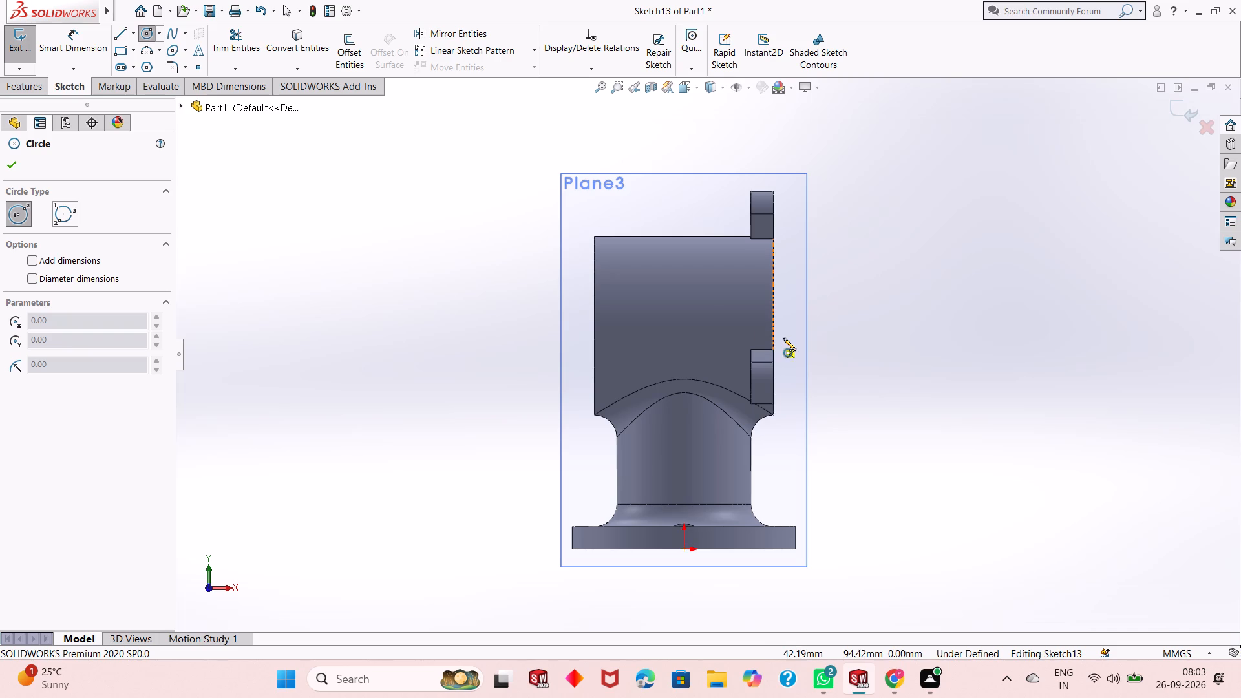
pyautogui.click(684, 307)
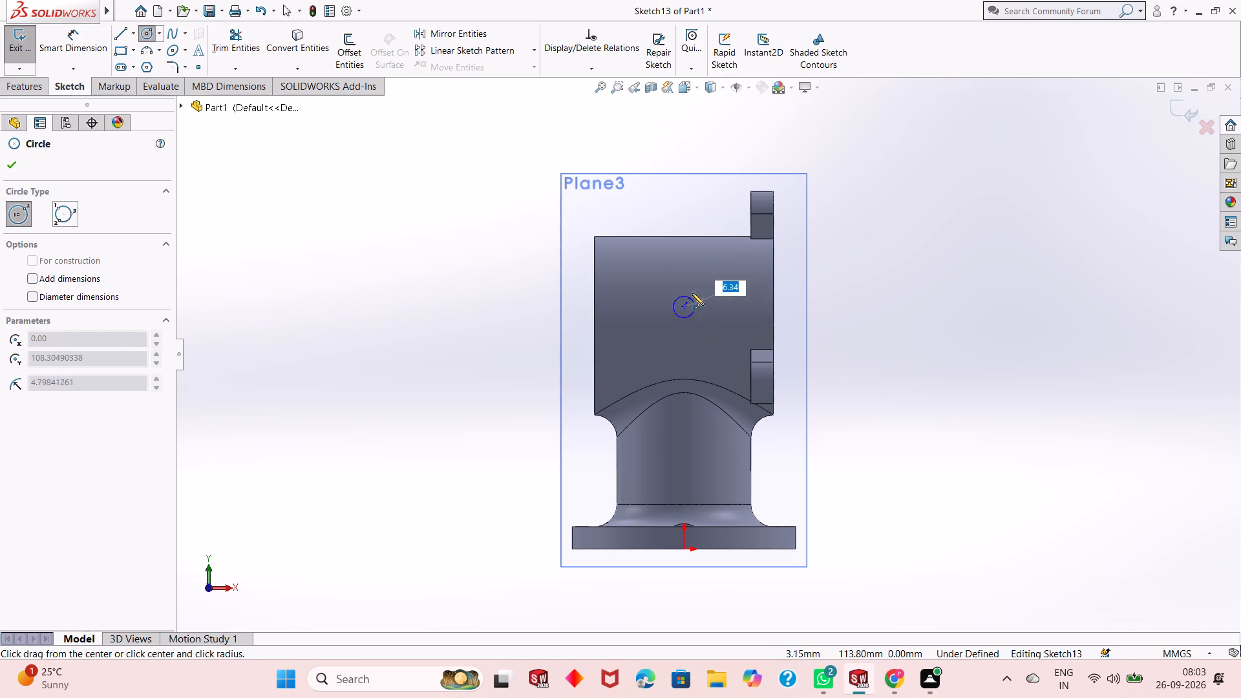
pyautogui.click(699, 277)
pyautogui.click(11, 169)
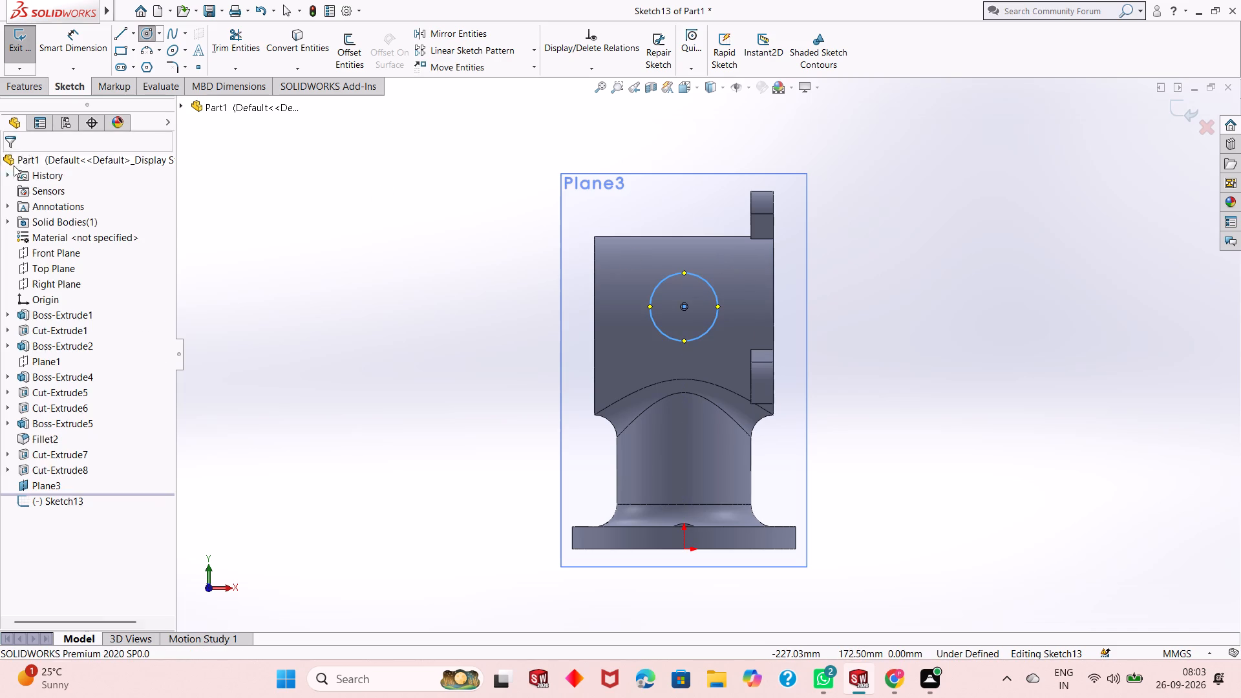
# Dimension the circle on the offset plane to a diameter of 50 mm.
pyautogui.click(70, 39)
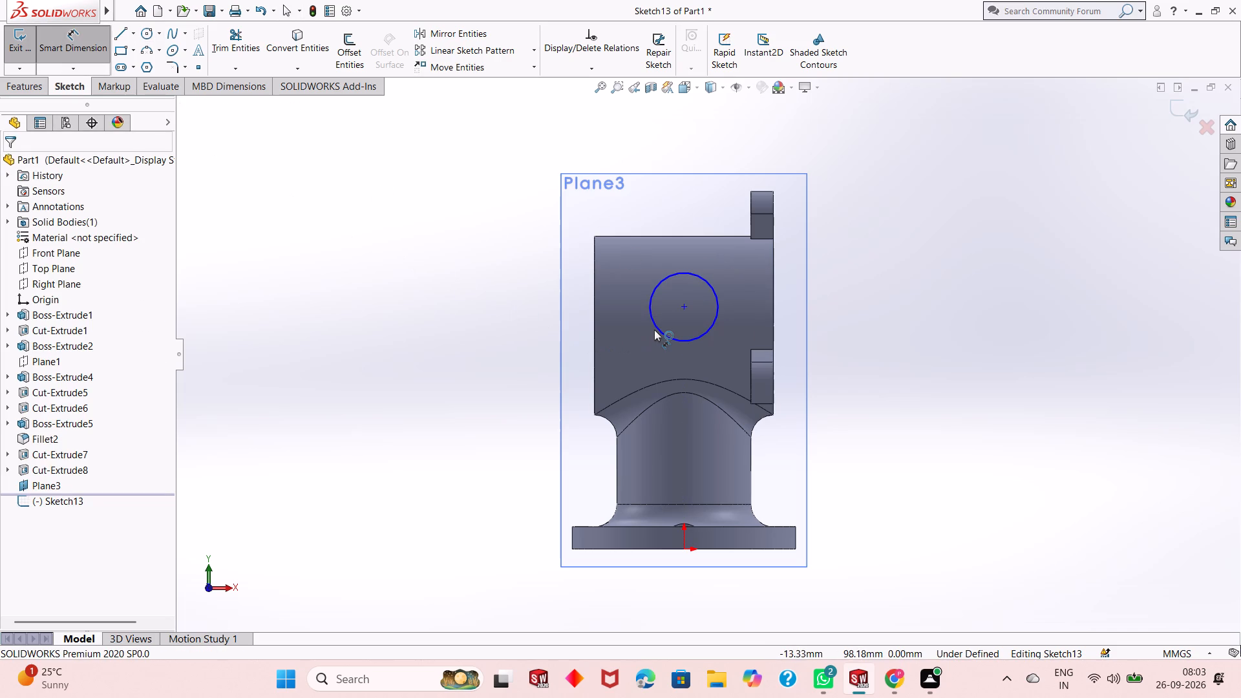
pyautogui.click(654, 330)
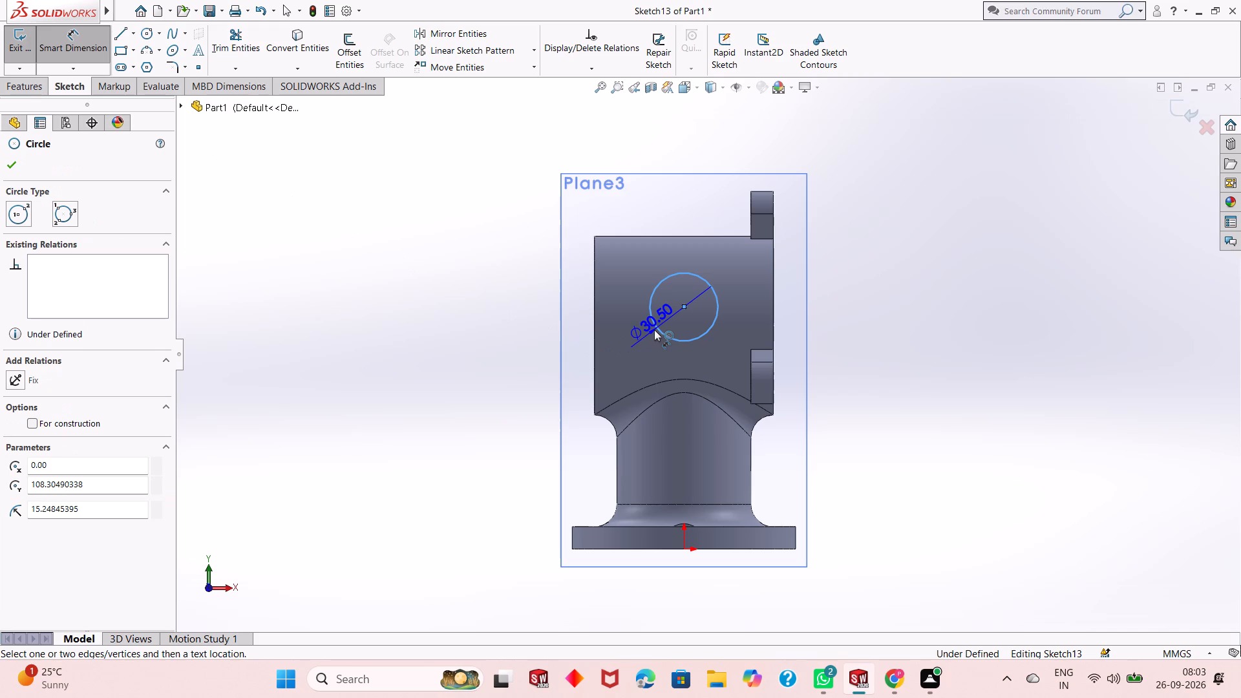
pyautogui.click(522, 401)
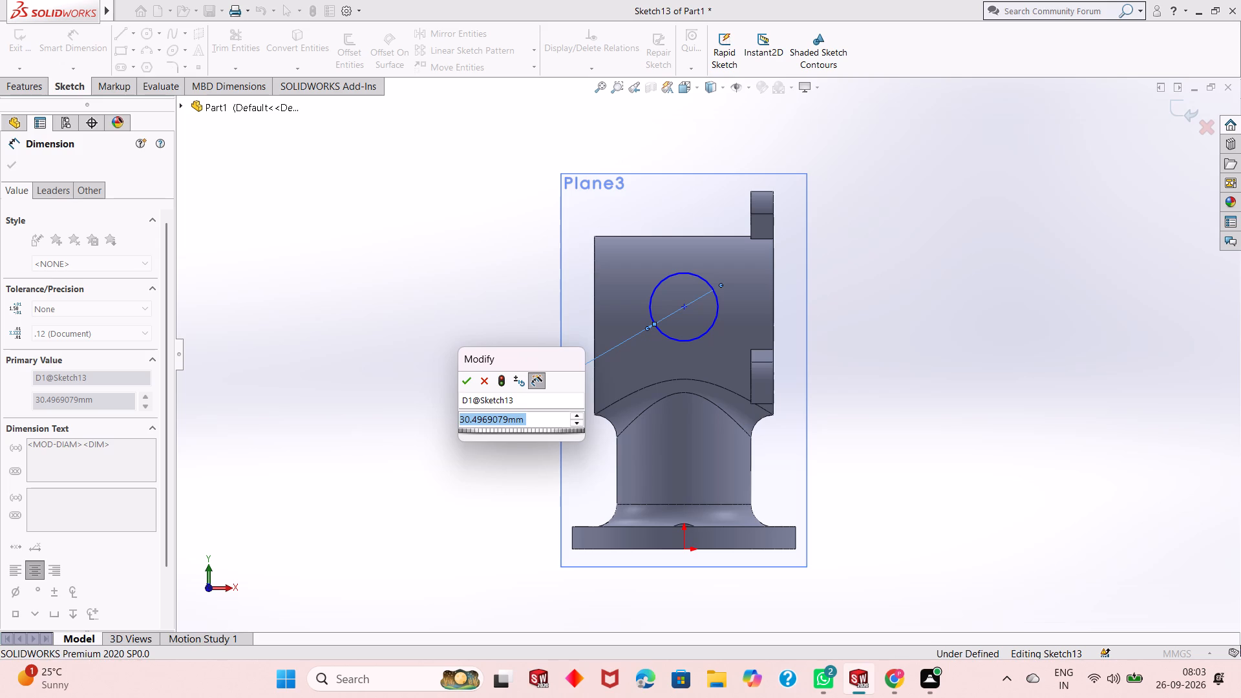
pyautogui.write('50')
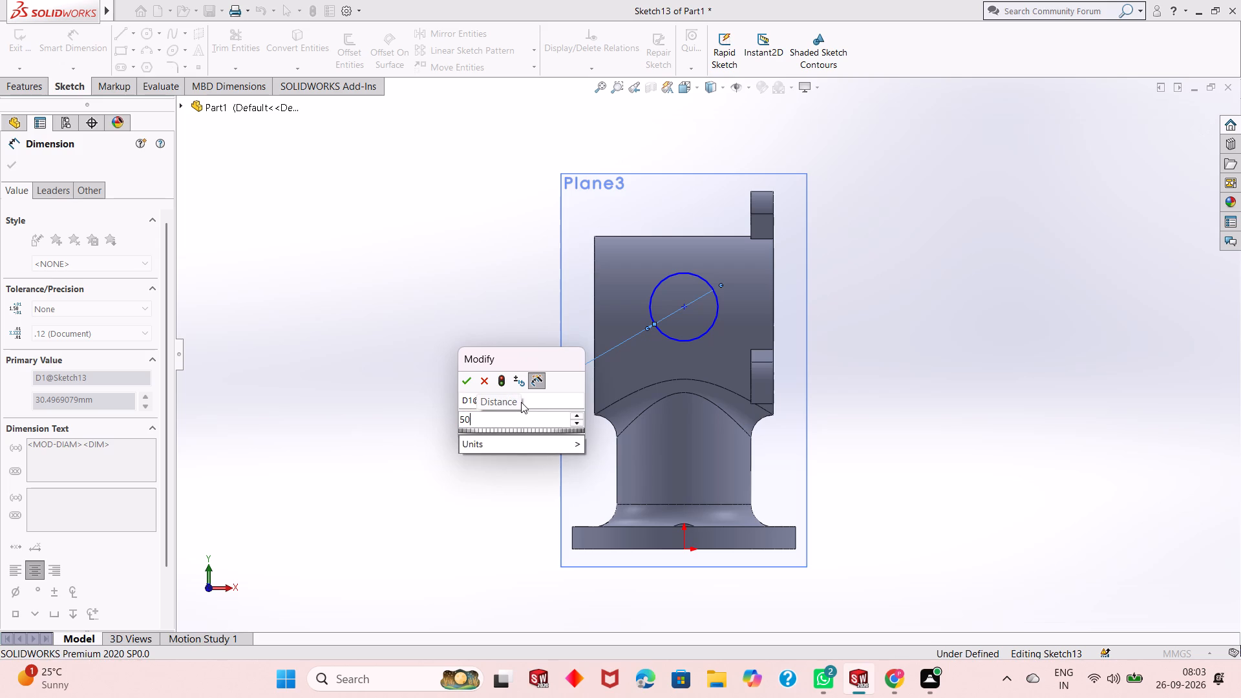
pyautogui.press('Return')
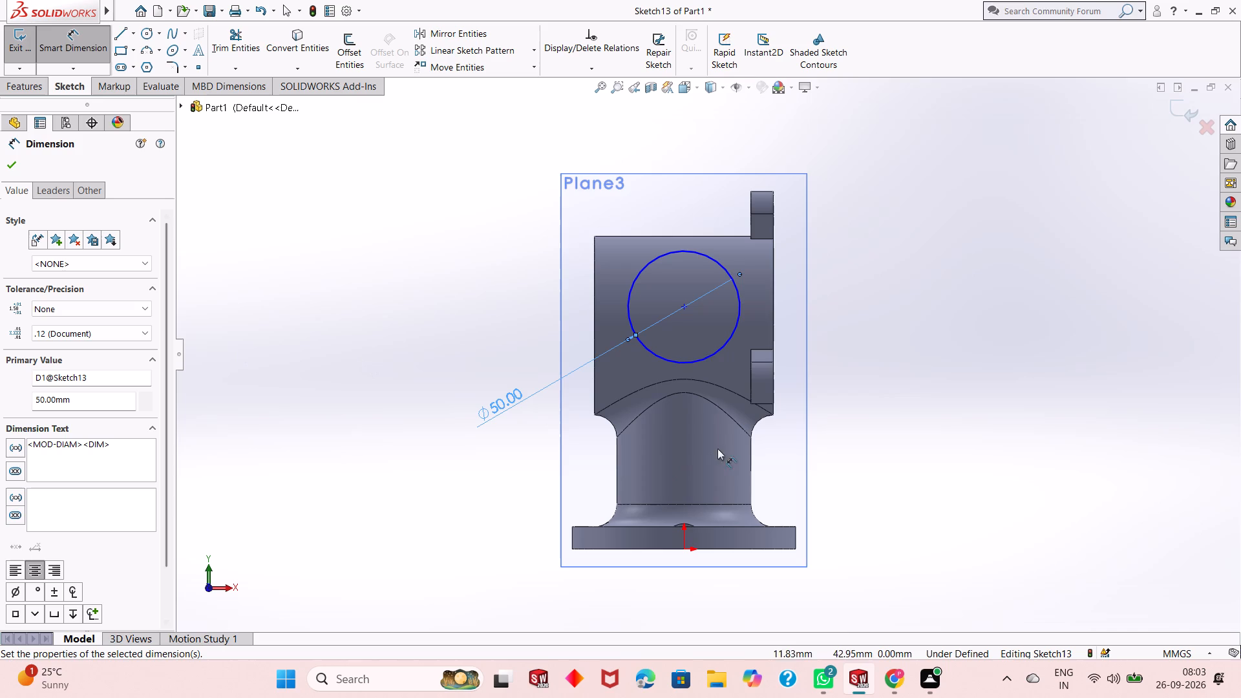
# Dimension the circle's centre to a height of 100 mm above the origin.
pyautogui.click(684, 310)
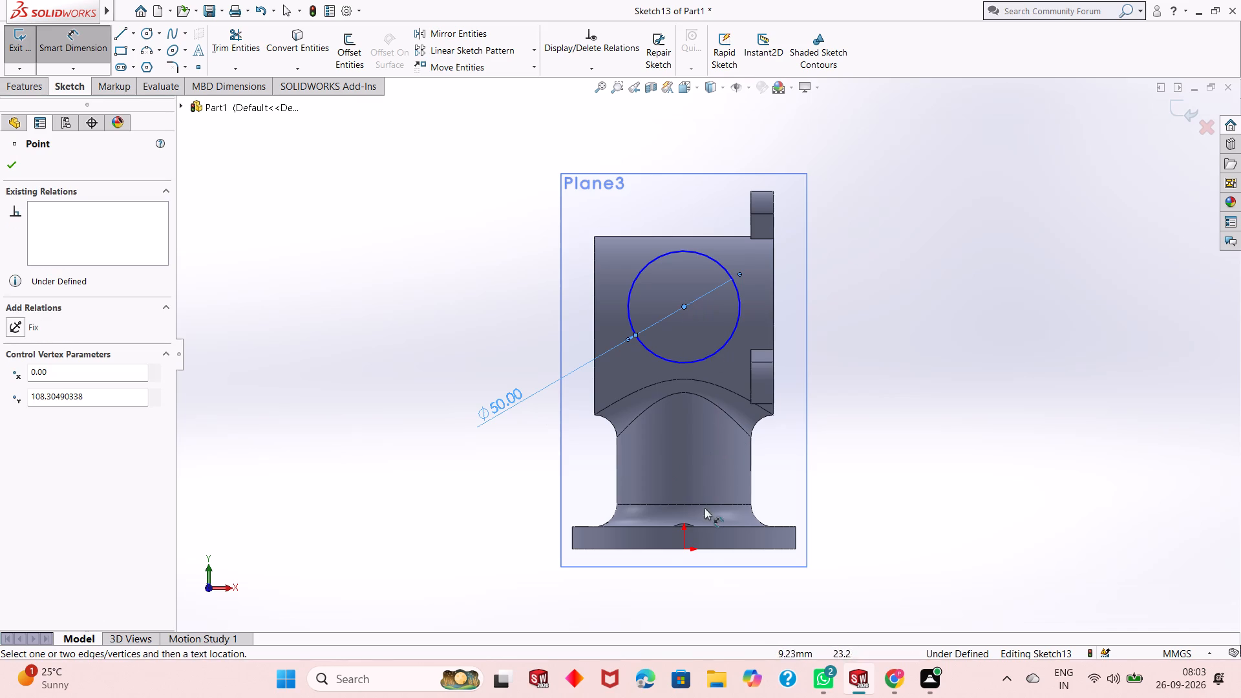
pyautogui.click(685, 551)
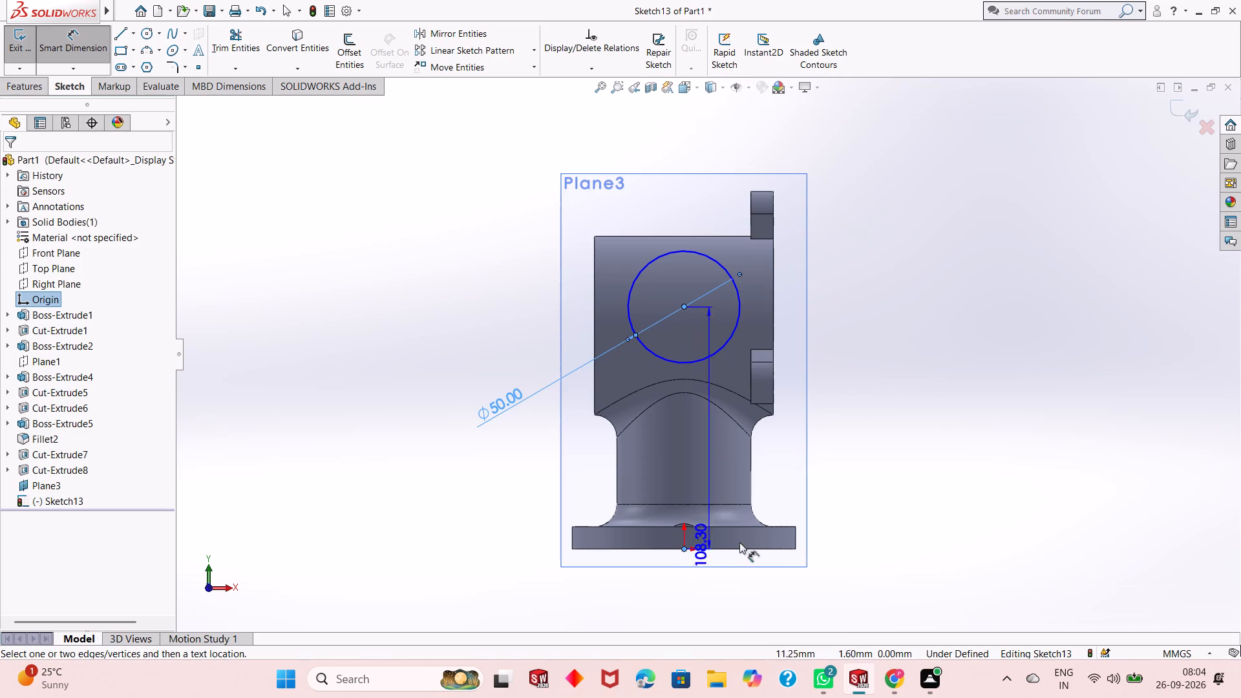
pyautogui.click(915, 523)
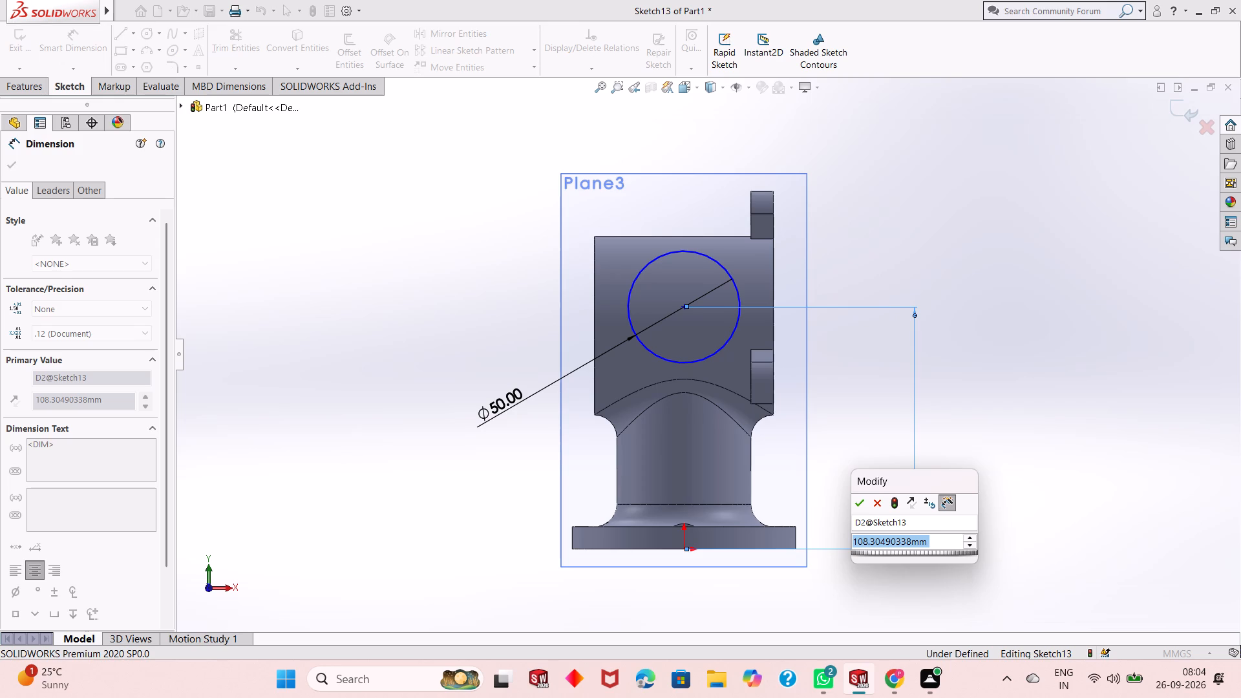
pyautogui.write('100')
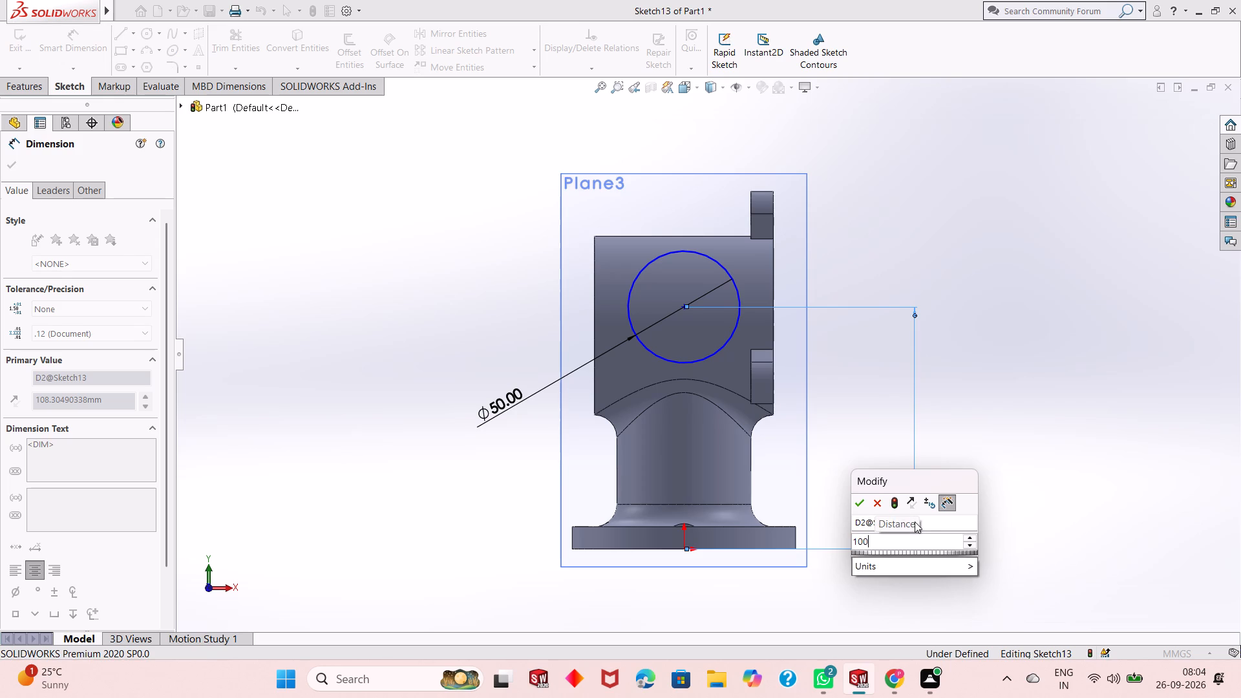
pyautogui.press('Return')
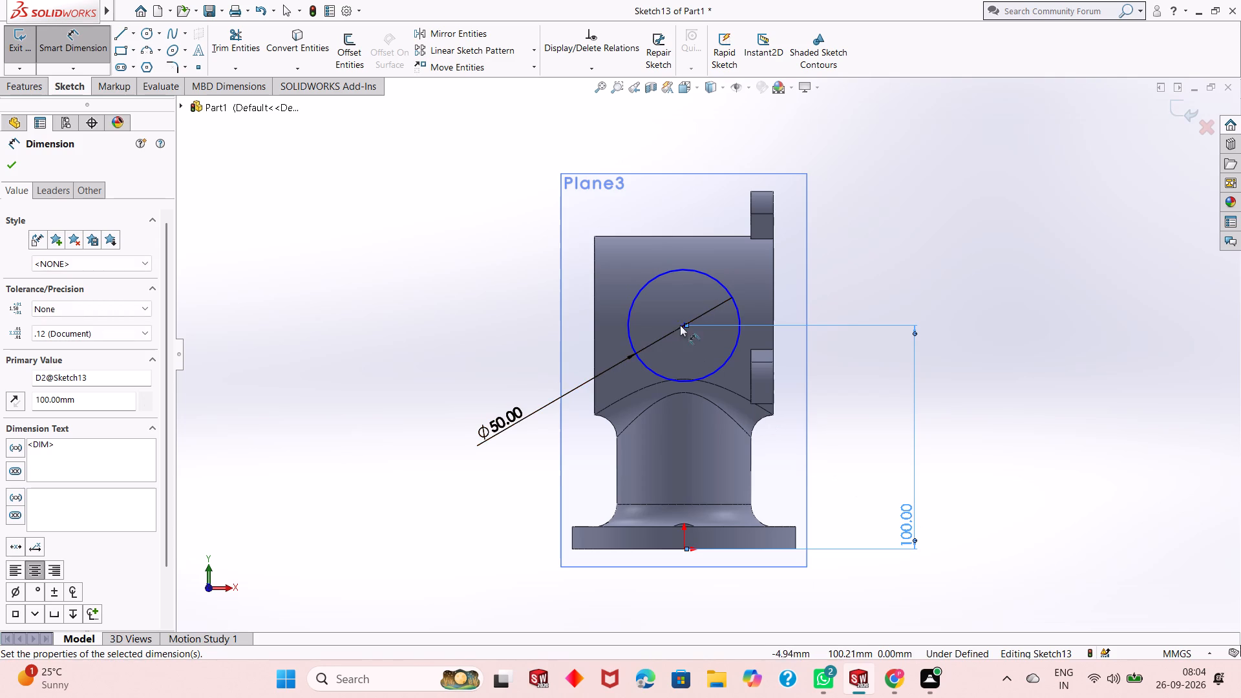
# Dimension the circle's centre horizontally to the base flange's outer bottom corner at 50 mm, and leave the dimension tool.
pyautogui.click(683, 328)
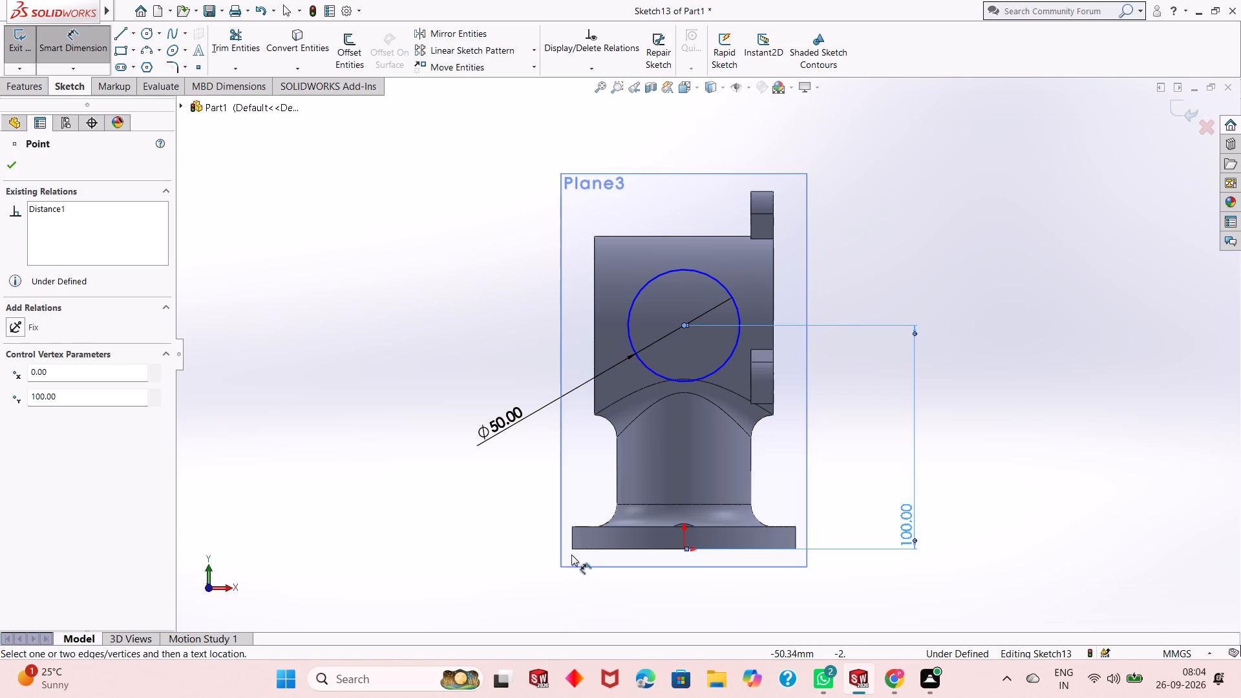
pyautogui.click(573, 549)
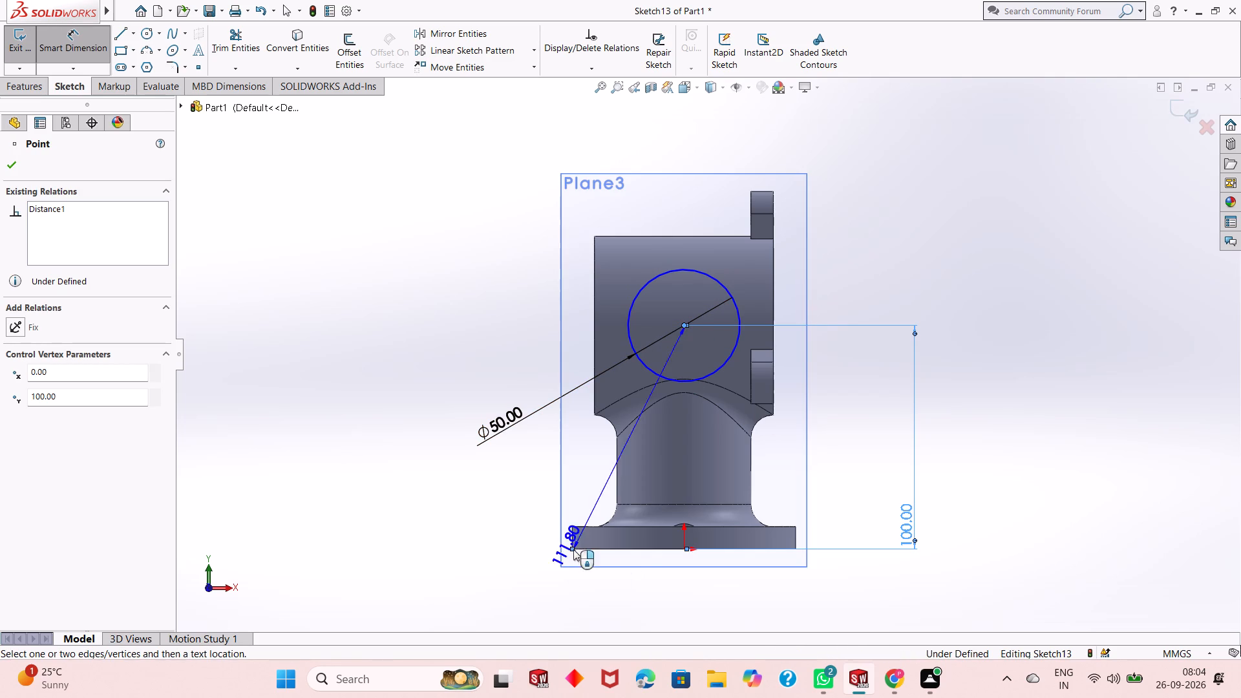
pyautogui.click(605, 598)
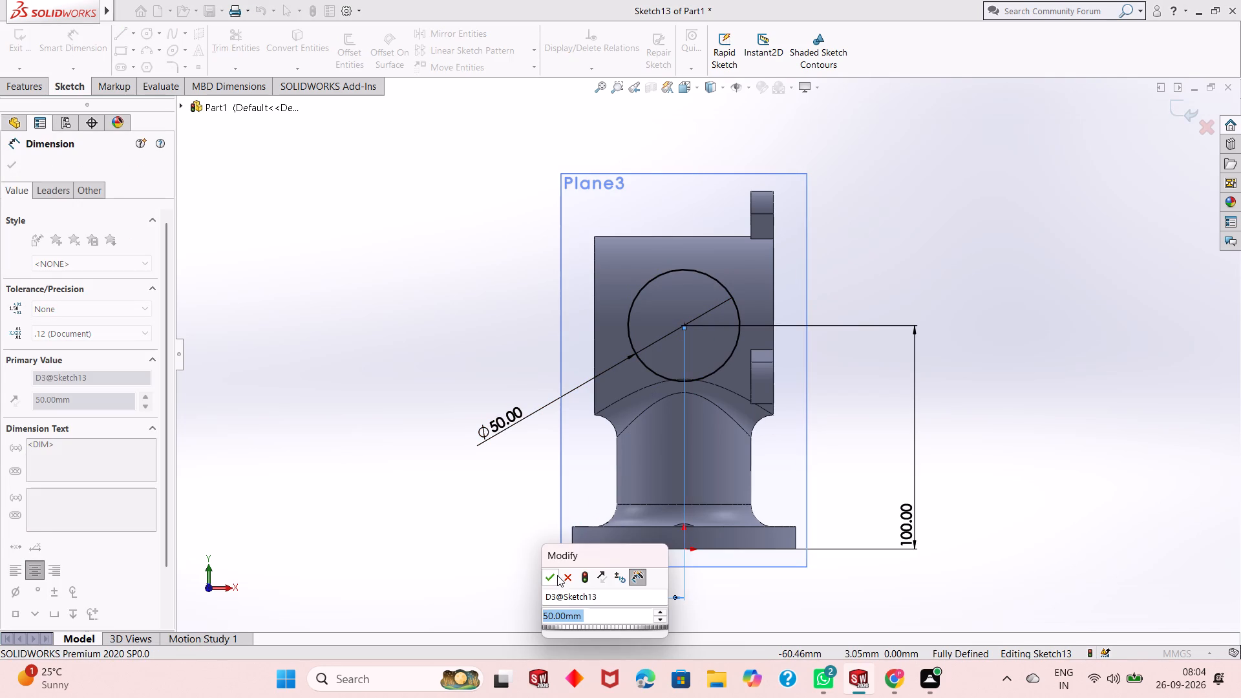
pyautogui.click(557, 575)
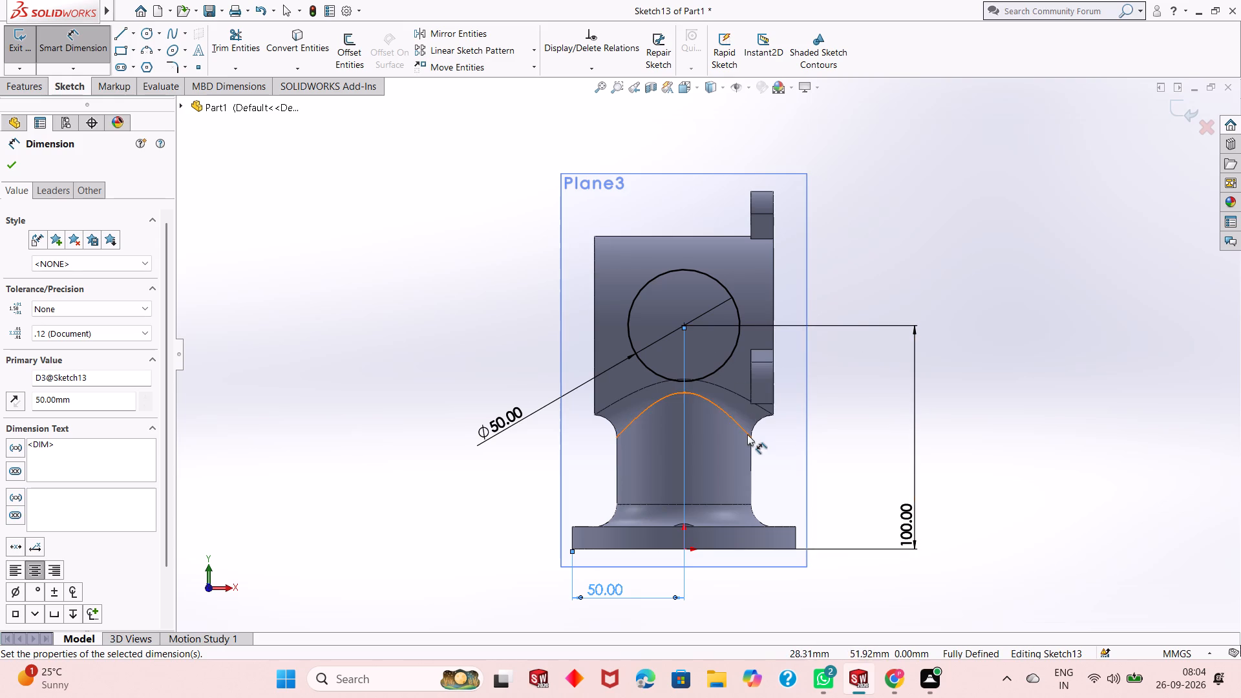
pyautogui.scroll(3, 747, 434)
pyautogui.scroll(-3, 727, 364)
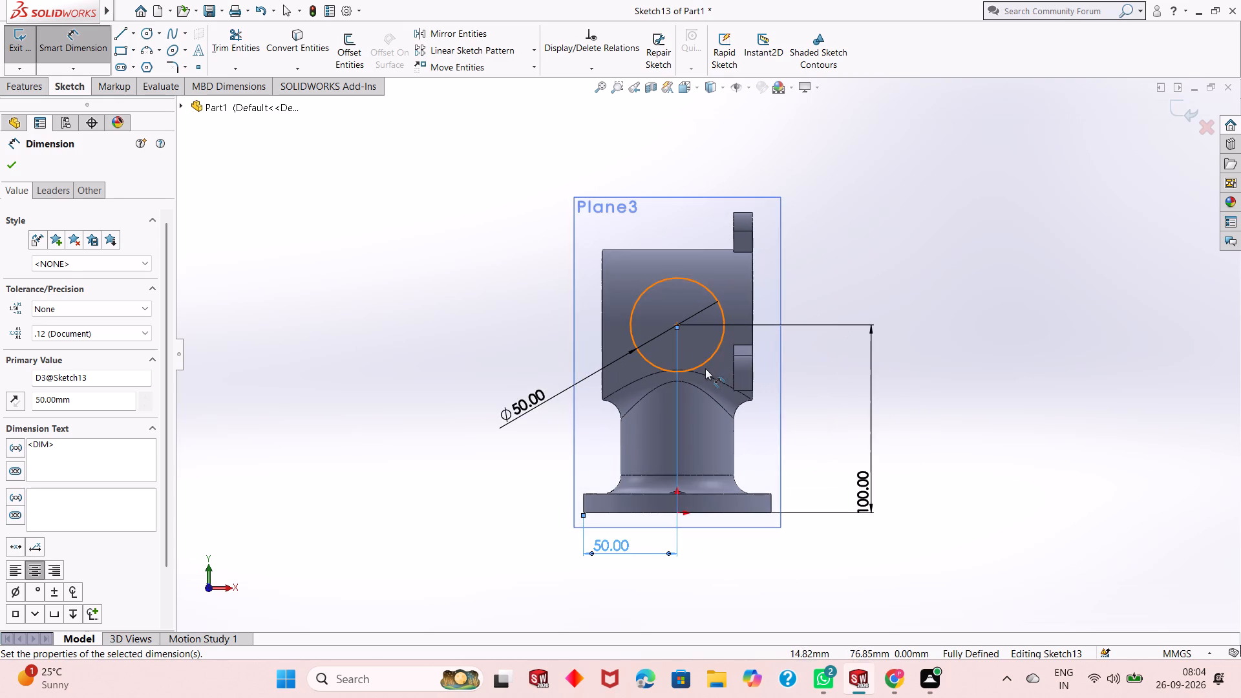
pyautogui.scroll(1, 706, 369)
pyautogui.scroll(-1, 706, 369)
pyautogui.rightClick(856, 204)
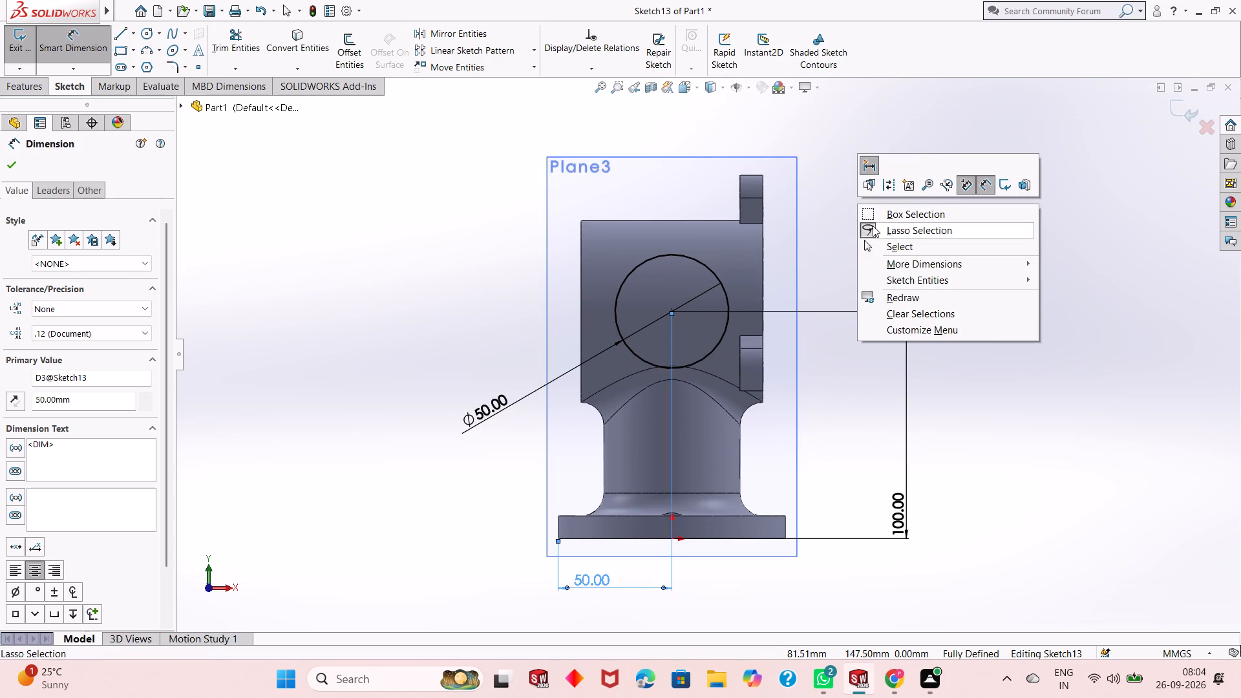
pyautogui.click(883, 245)
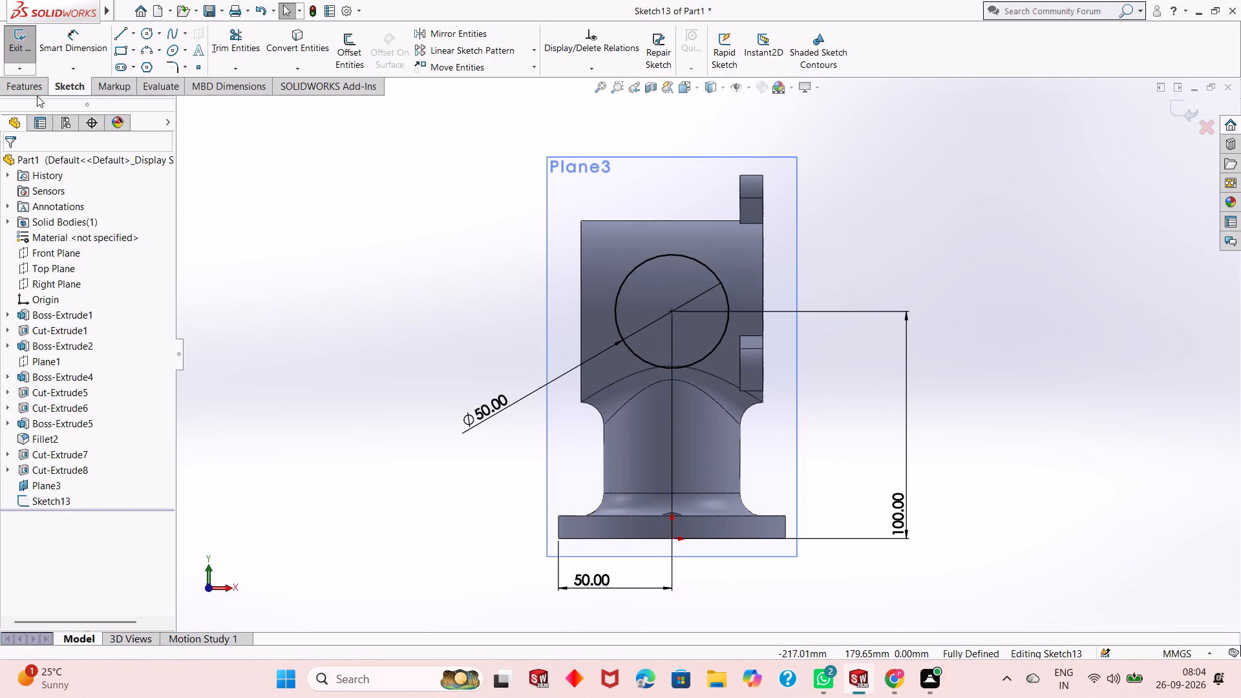
# Start a blind boss extrude of the 50 mm circle, reversed towards the three-lug cylinder, with a depth of 80 mm.
pyautogui.click(28, 87)
pyautogui.click(29, 73)
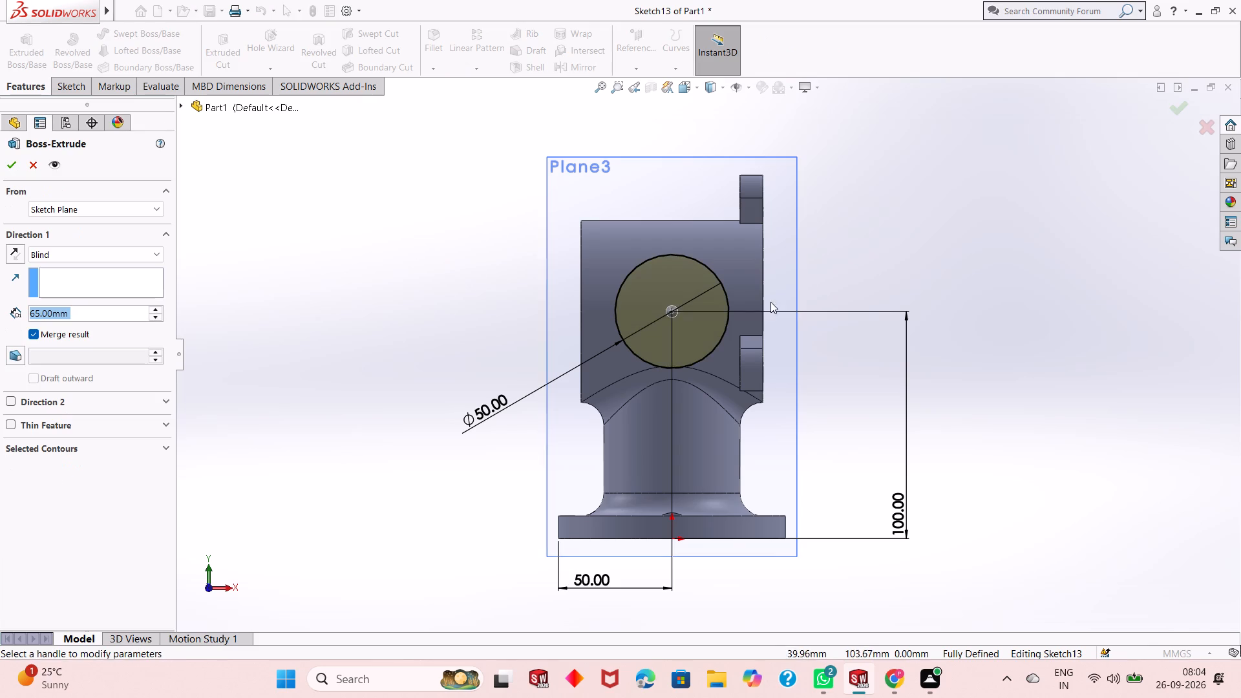
pyautogui.moveTo(825, 292); pyautogui.dragTo(782, 319, button='middle')
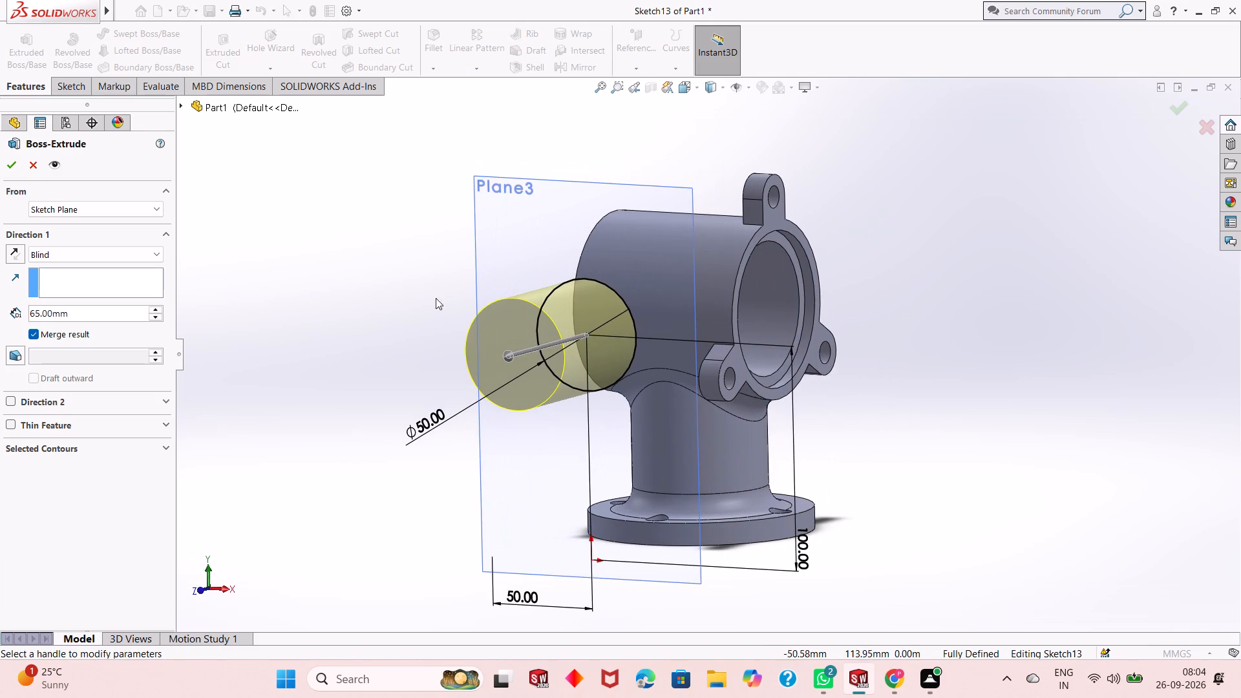
pyautogui.click(12, 254)
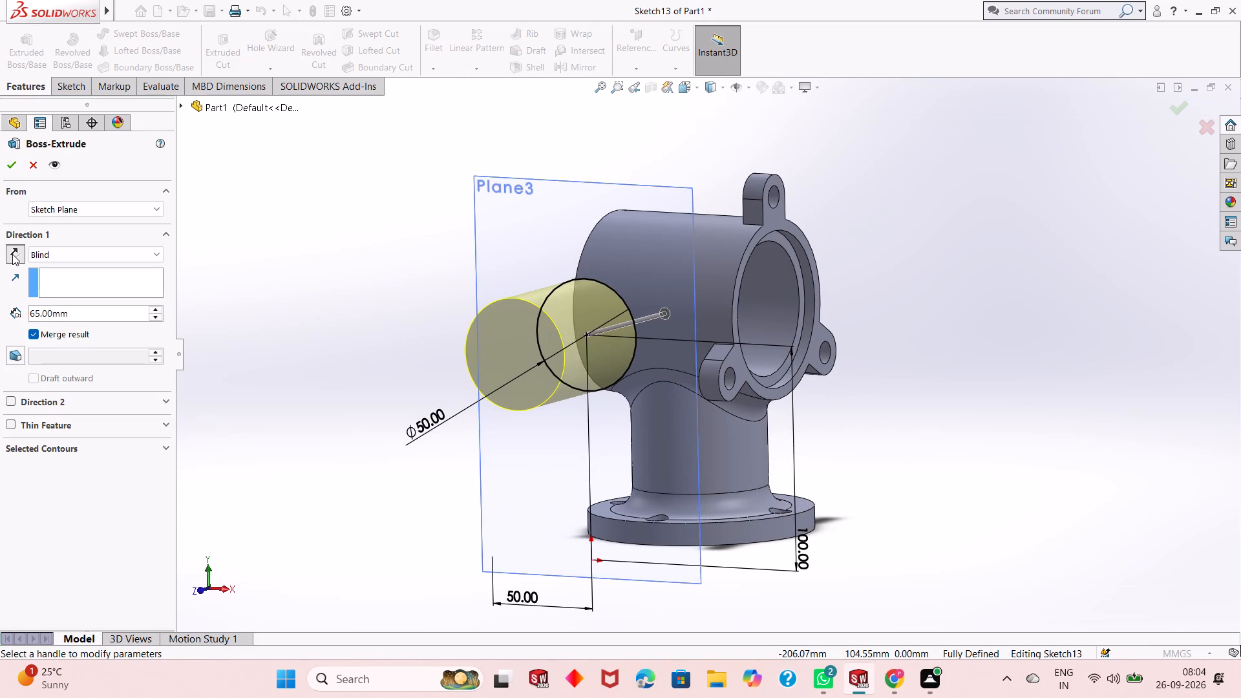
pyautogui.moveTo(944, 432); pyautogui.dragTo(878, 409, button='middle')
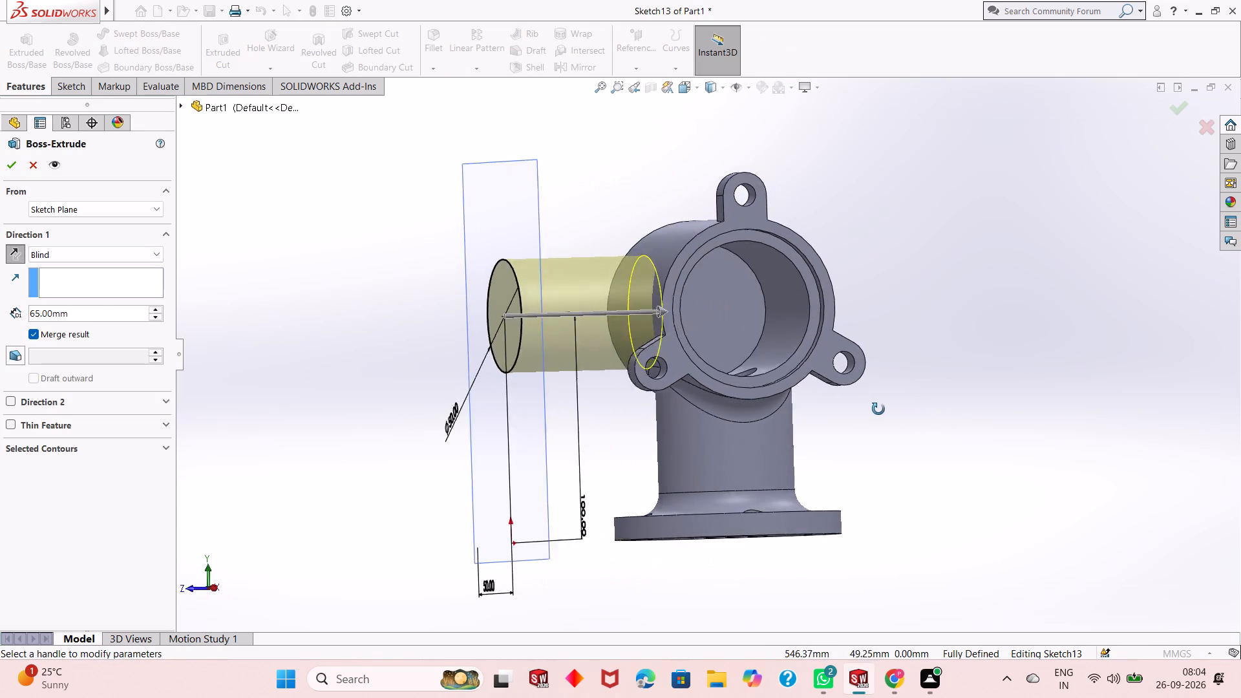
pyautogui.moveTo(878, 409); pyautogui.dragTo(892, 436, button='middle')
pyautogui.doubleClick(103, 318)
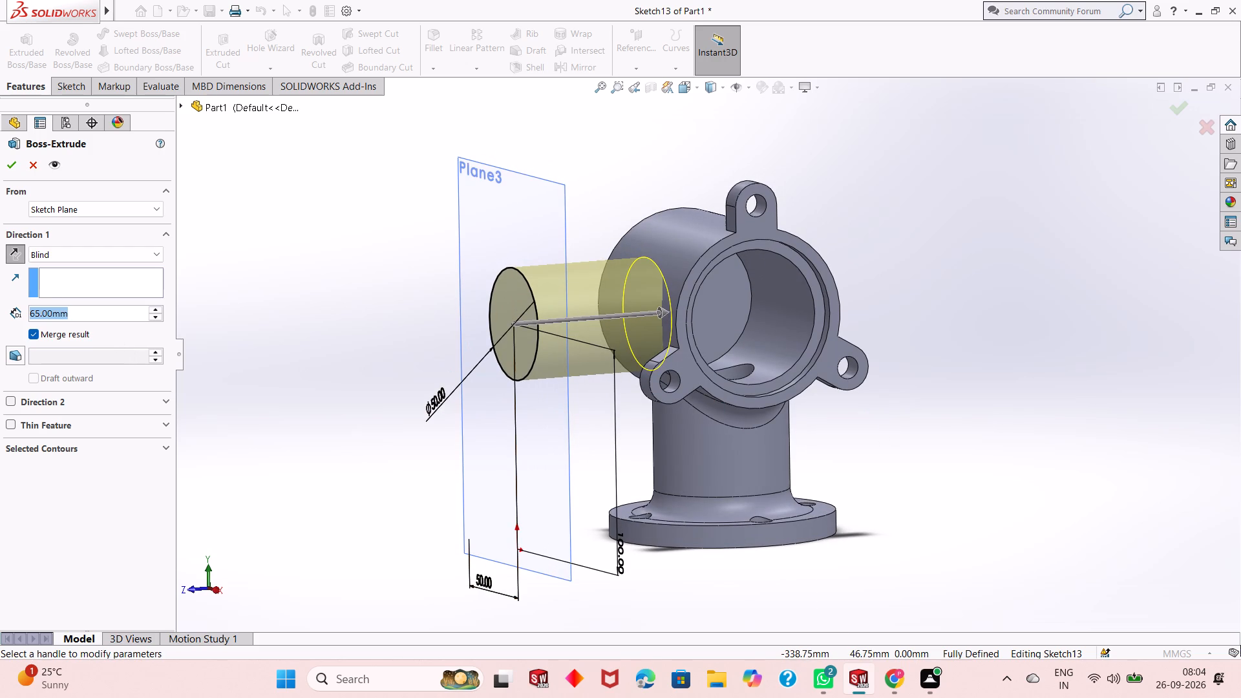
pyautogui.write('80')
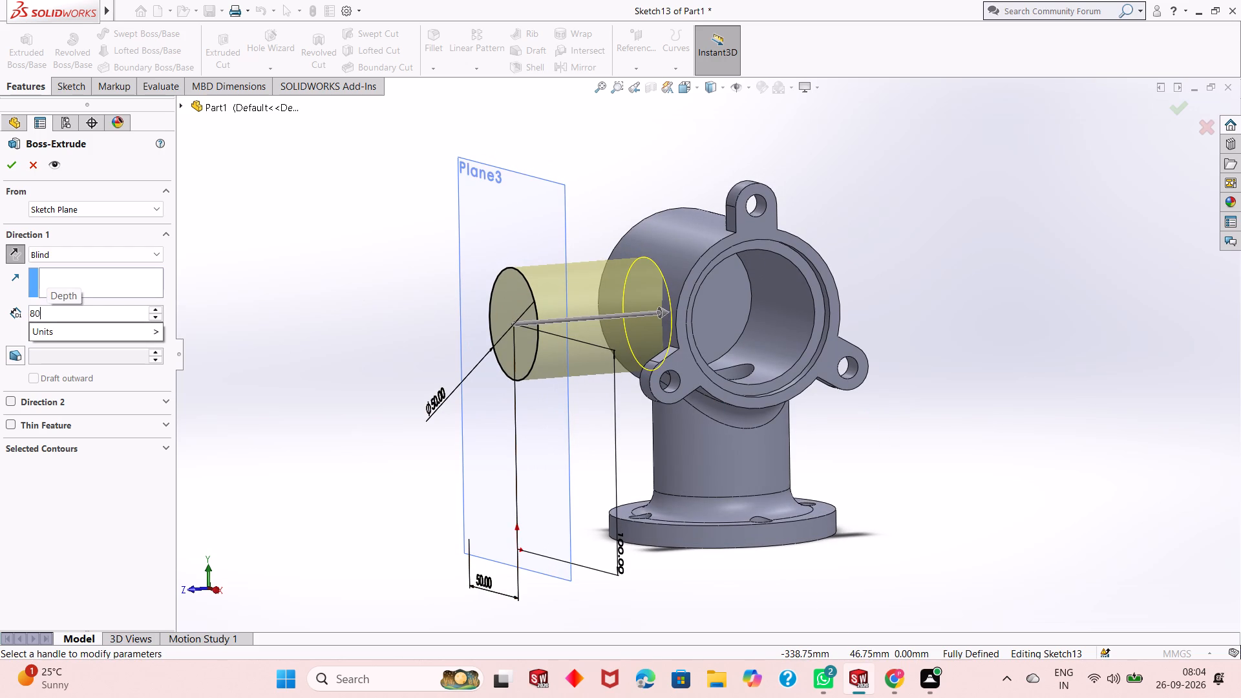
pyautogui.press('Return')
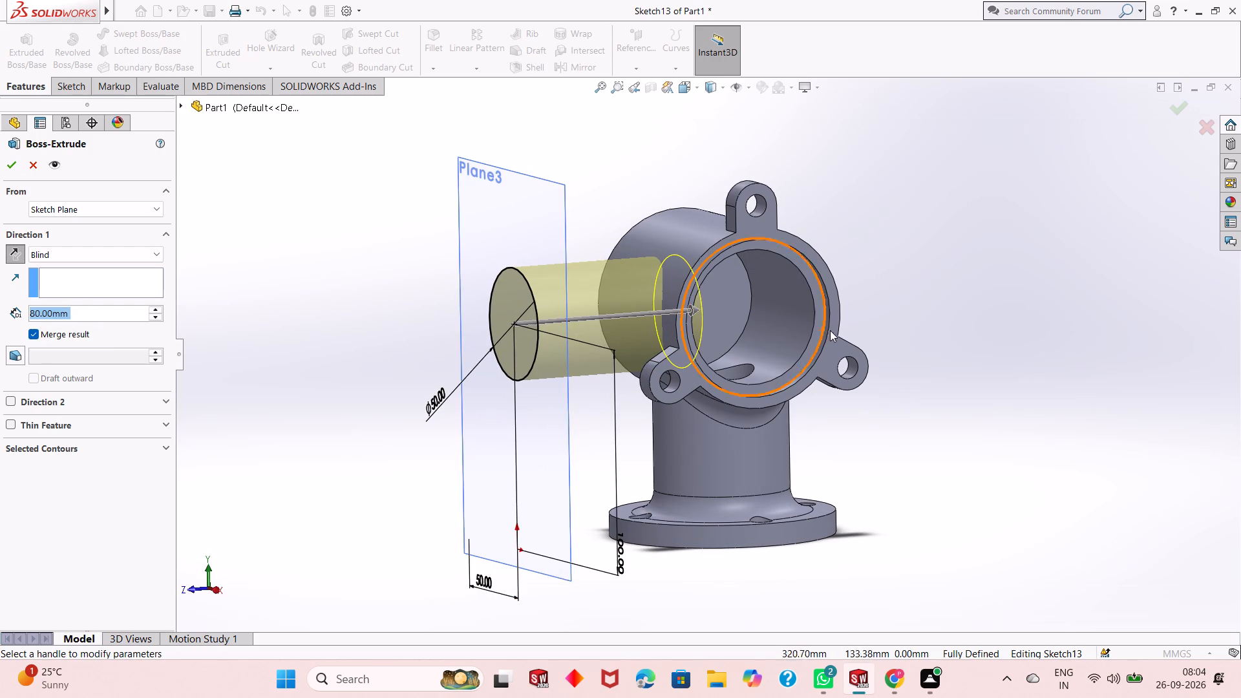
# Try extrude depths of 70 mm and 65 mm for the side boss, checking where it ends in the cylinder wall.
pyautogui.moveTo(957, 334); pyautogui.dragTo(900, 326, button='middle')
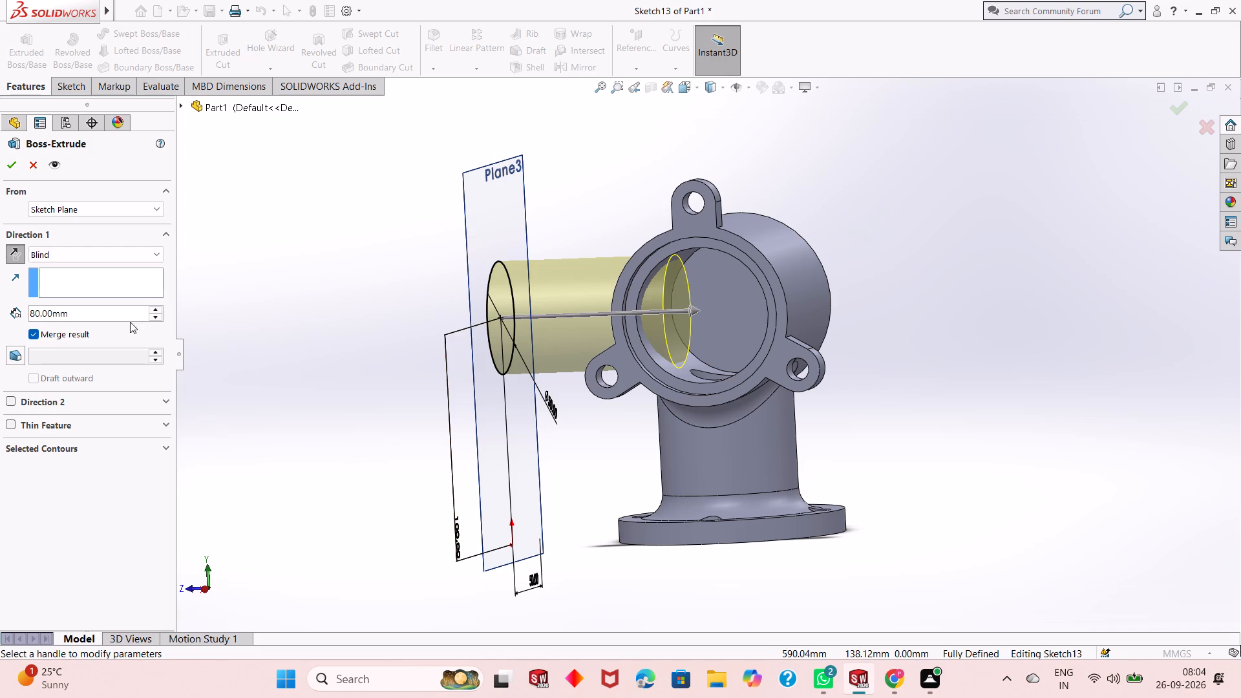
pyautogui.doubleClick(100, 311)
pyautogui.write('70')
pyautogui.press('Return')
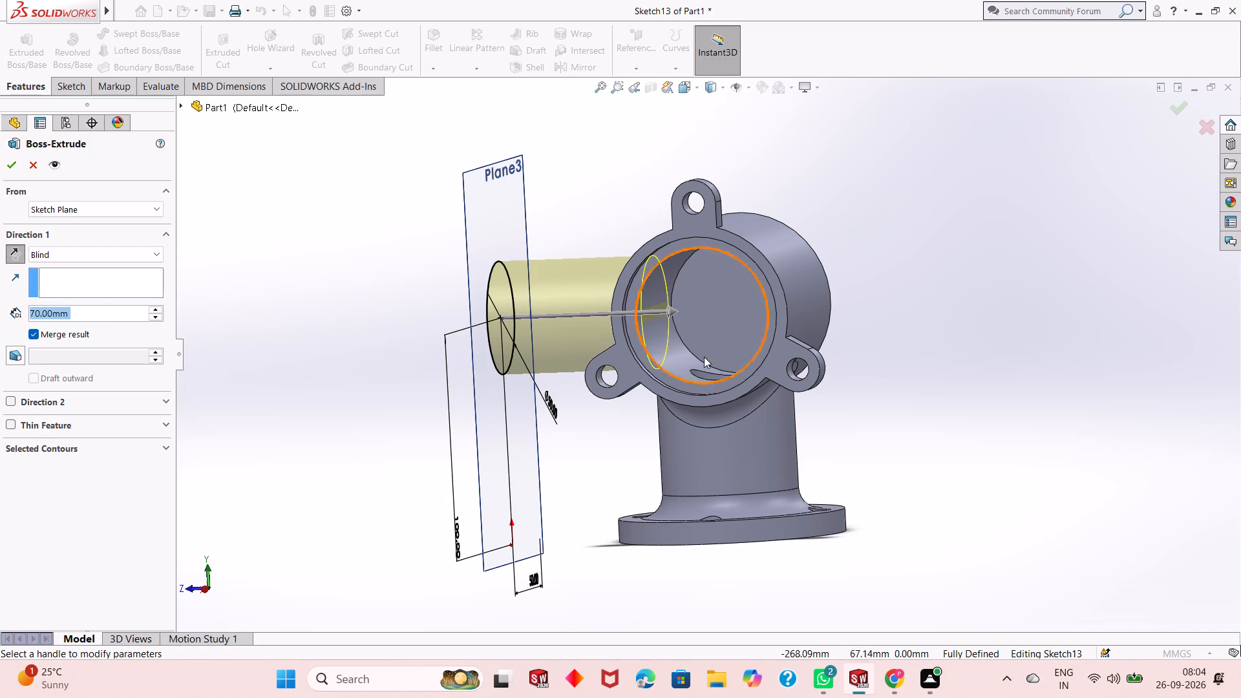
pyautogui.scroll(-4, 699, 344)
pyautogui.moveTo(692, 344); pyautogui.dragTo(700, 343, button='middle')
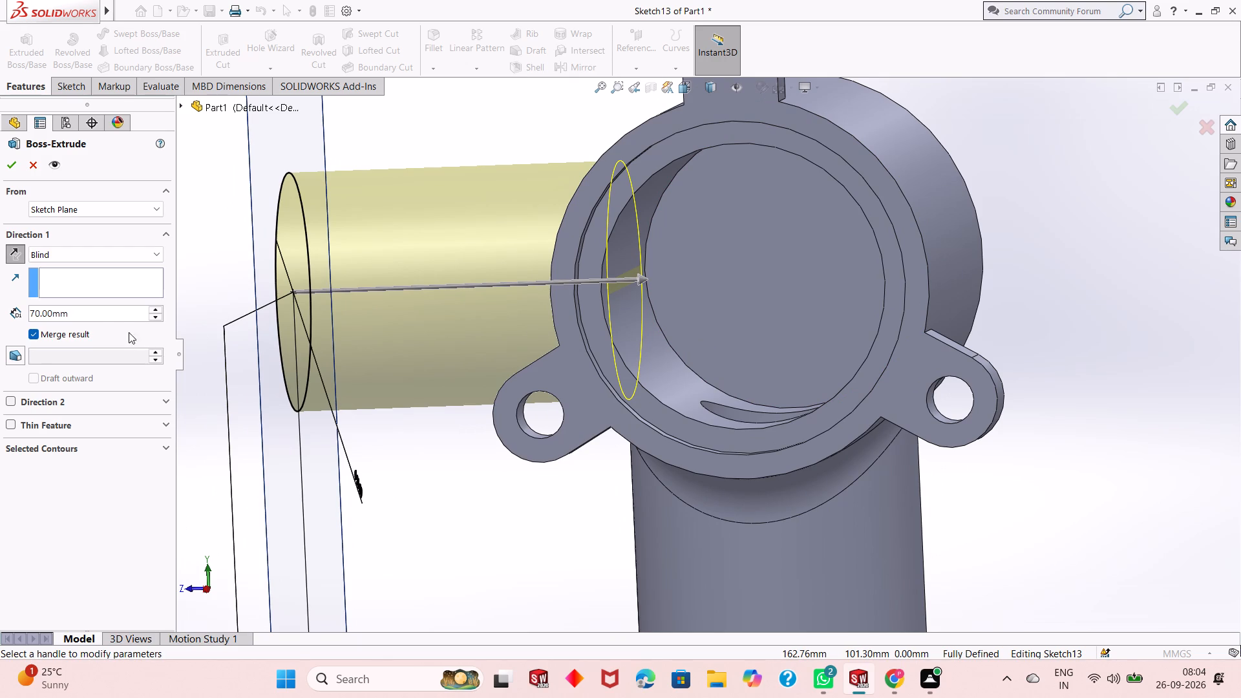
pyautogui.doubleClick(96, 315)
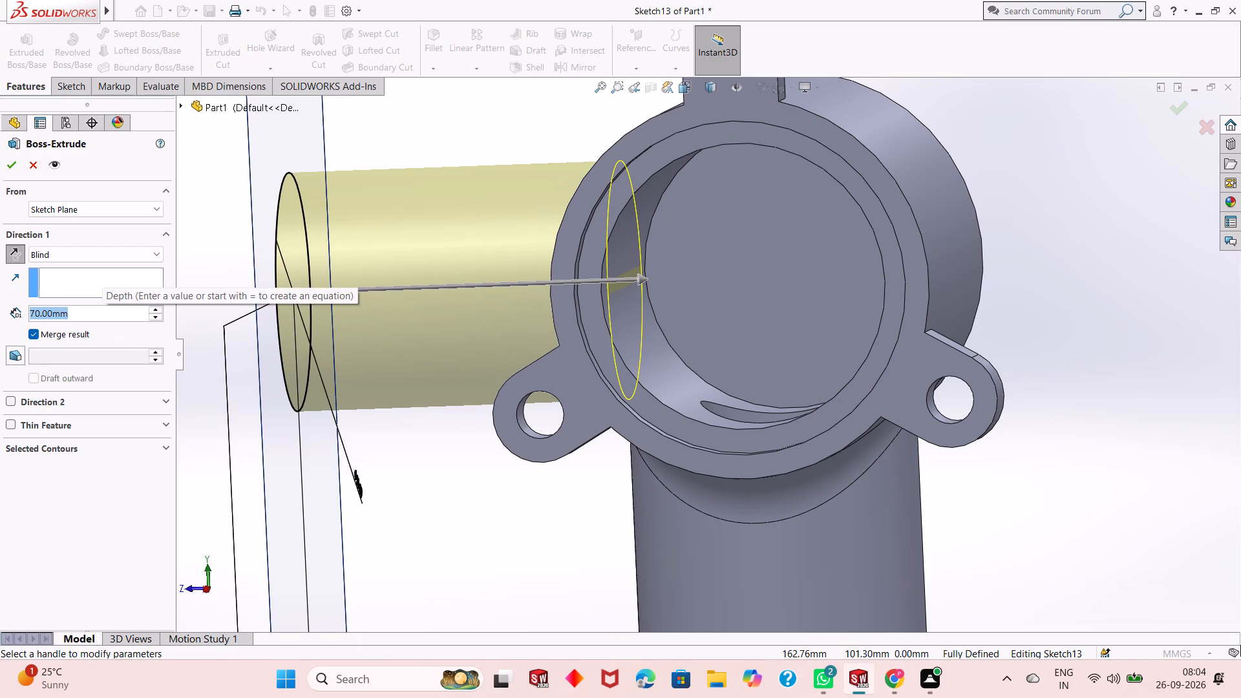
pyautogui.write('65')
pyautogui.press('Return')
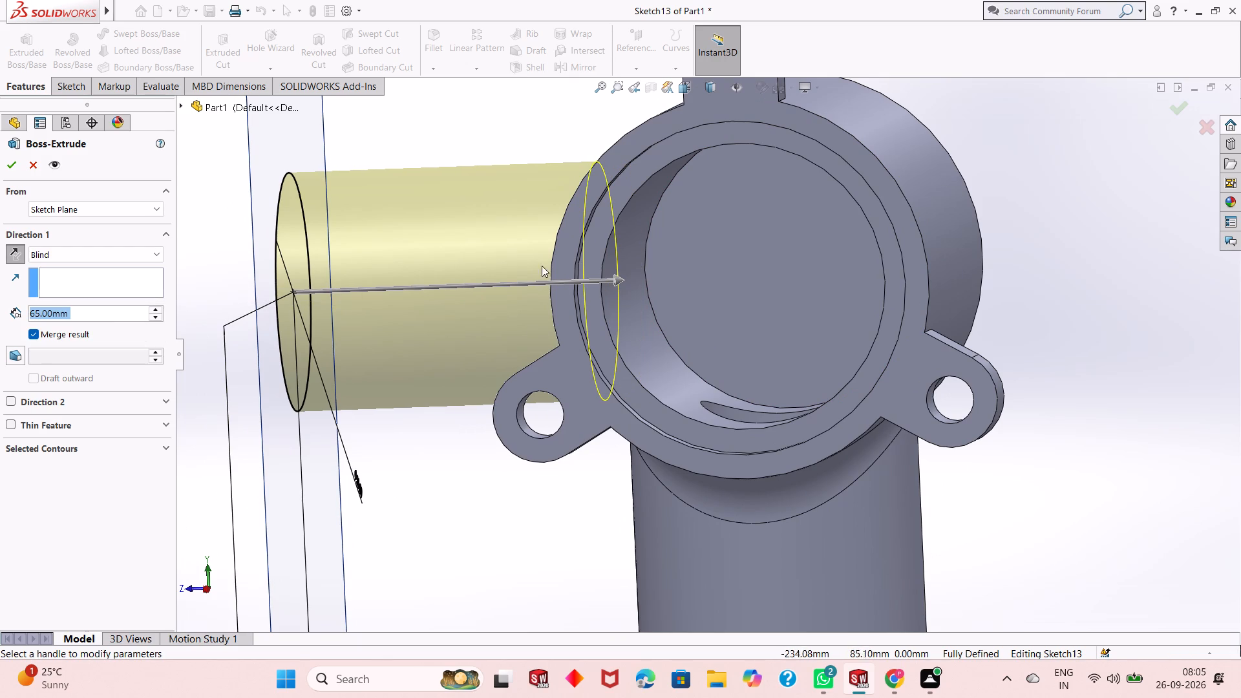
# Inspect the boss end against the cylinder wall, set the extrude depth to 68 mm and finish the merged boss.
pyautogui.moveTo(595, 129); pyautogui.dragTo(618, 192, button='middle')
pyautogui.scroll(1, 618, 192)
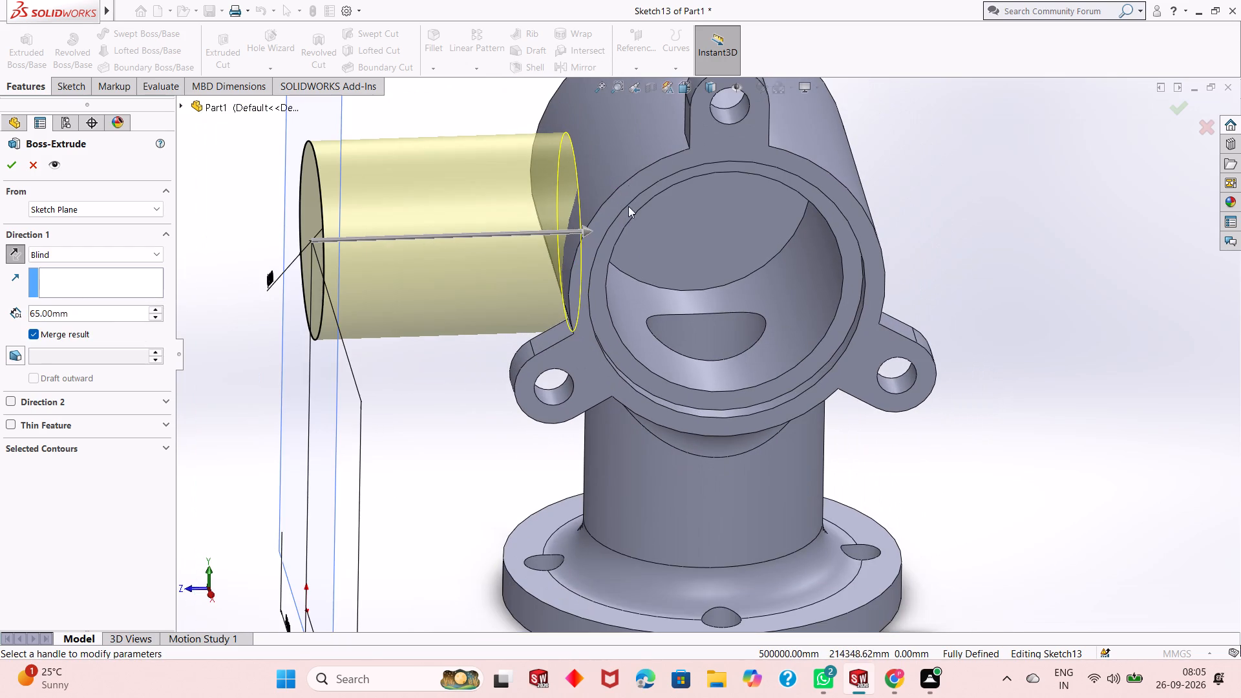
pyautogui.moveTo(600, 122); pyautogui.dragTo(573, 164, button='middle')
pyautogui.scroll(-6, 587, 134)
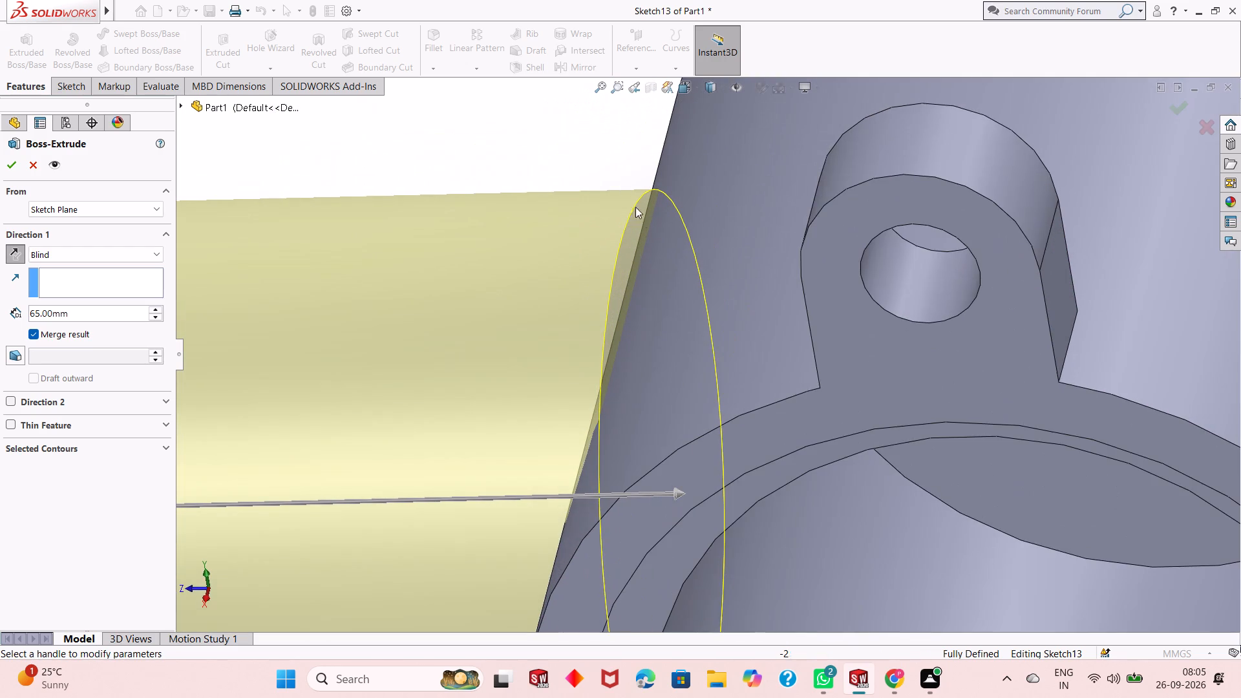
pyautogui.scroll(-3, 646, 225)
pyautogui.scroll(6, 661, 300)
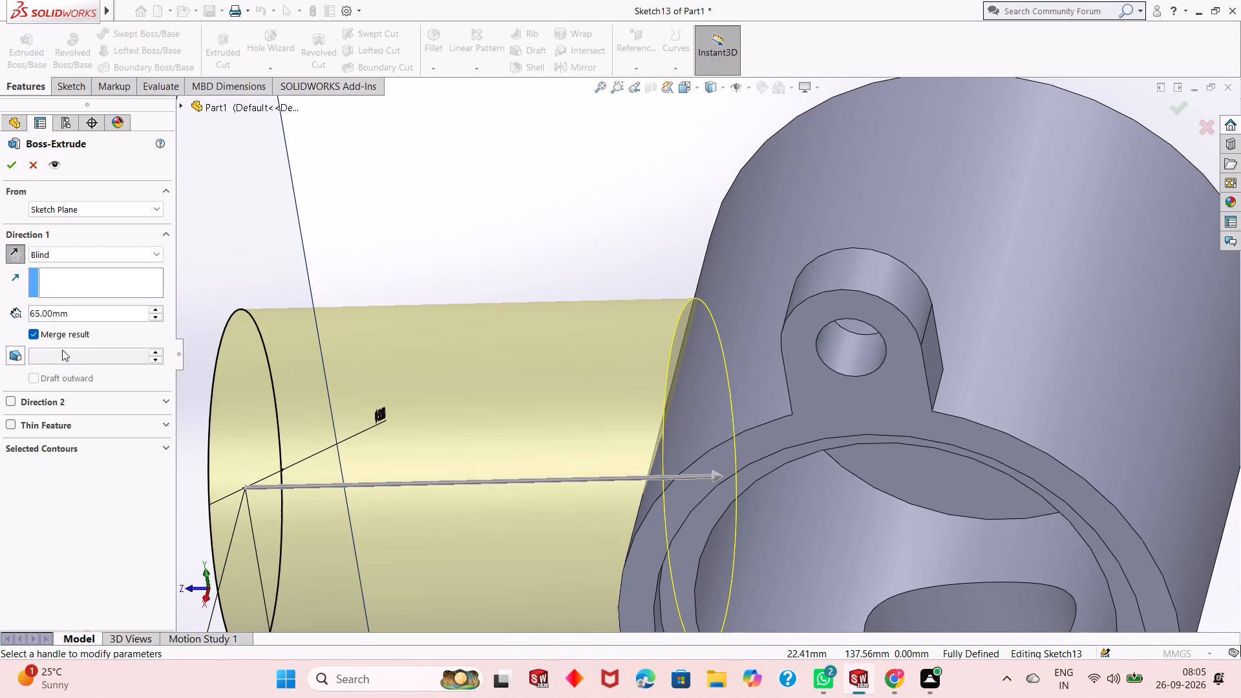
pyautogui.doubleClick(87, 313)
pyautogui.write('68')
pyautogui.press('Return')
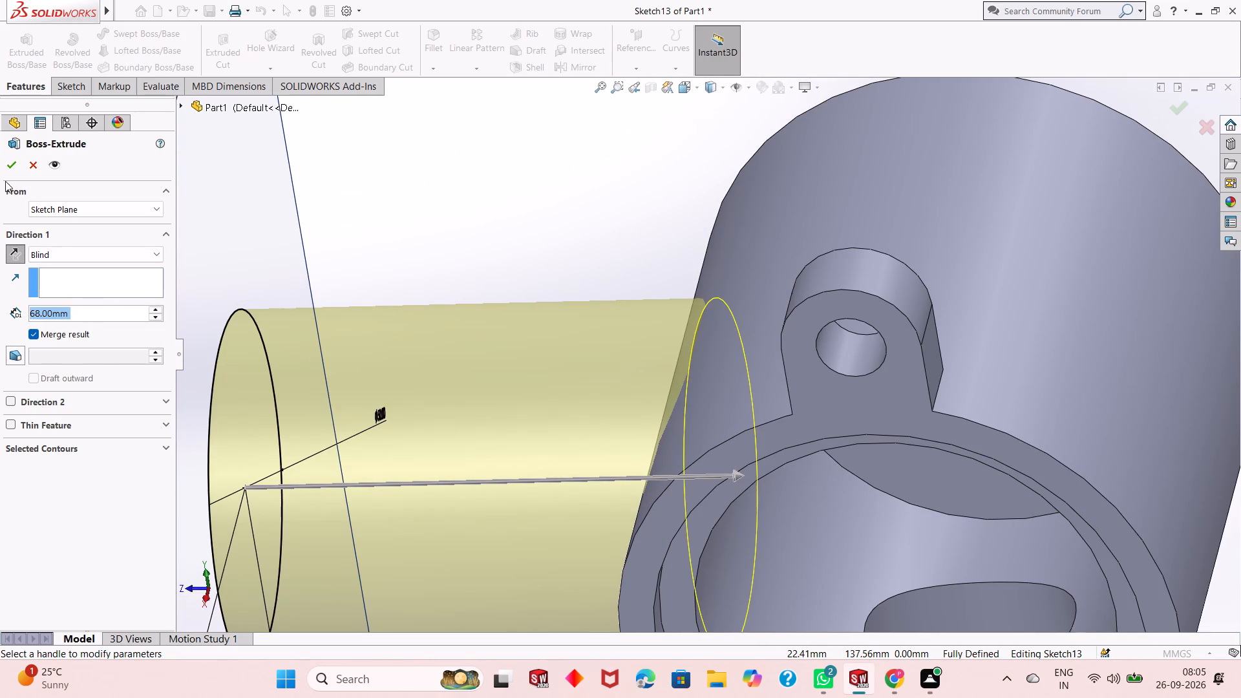
pyautogui.click(7, 171)
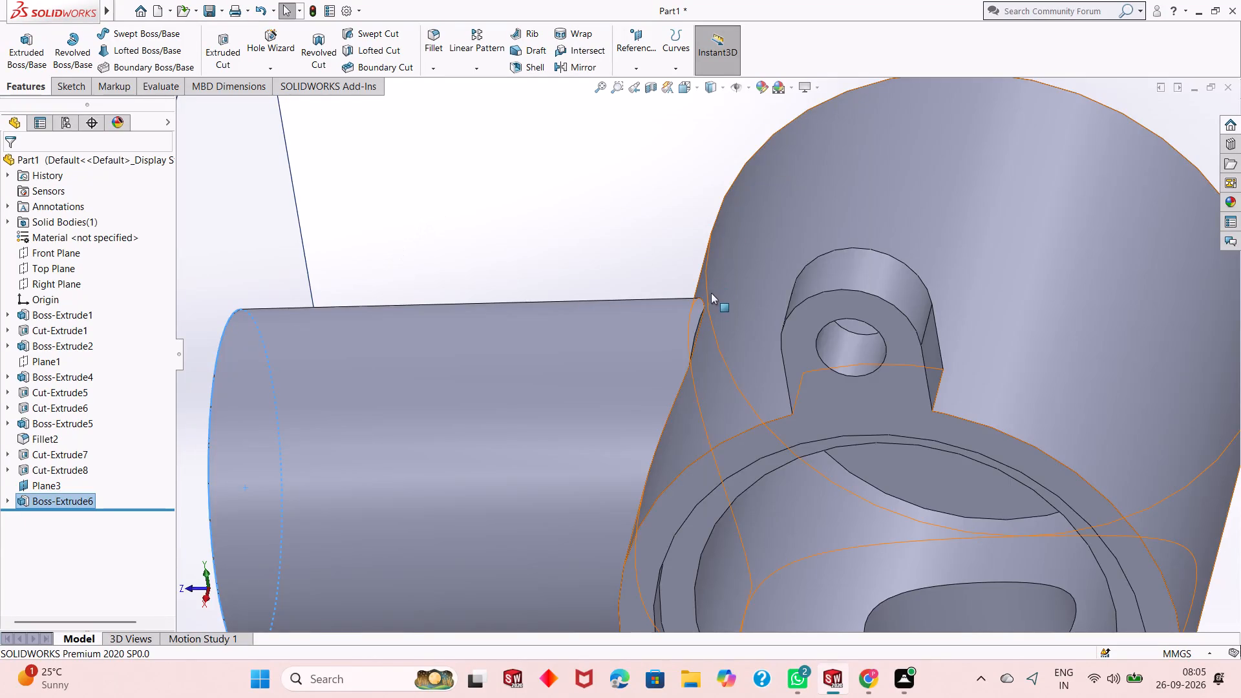
# Examine the joint between the new side boss and the cylinder, both outside and through the cylinder's bore.
pyautogui.scroll(-7, 701, 357)
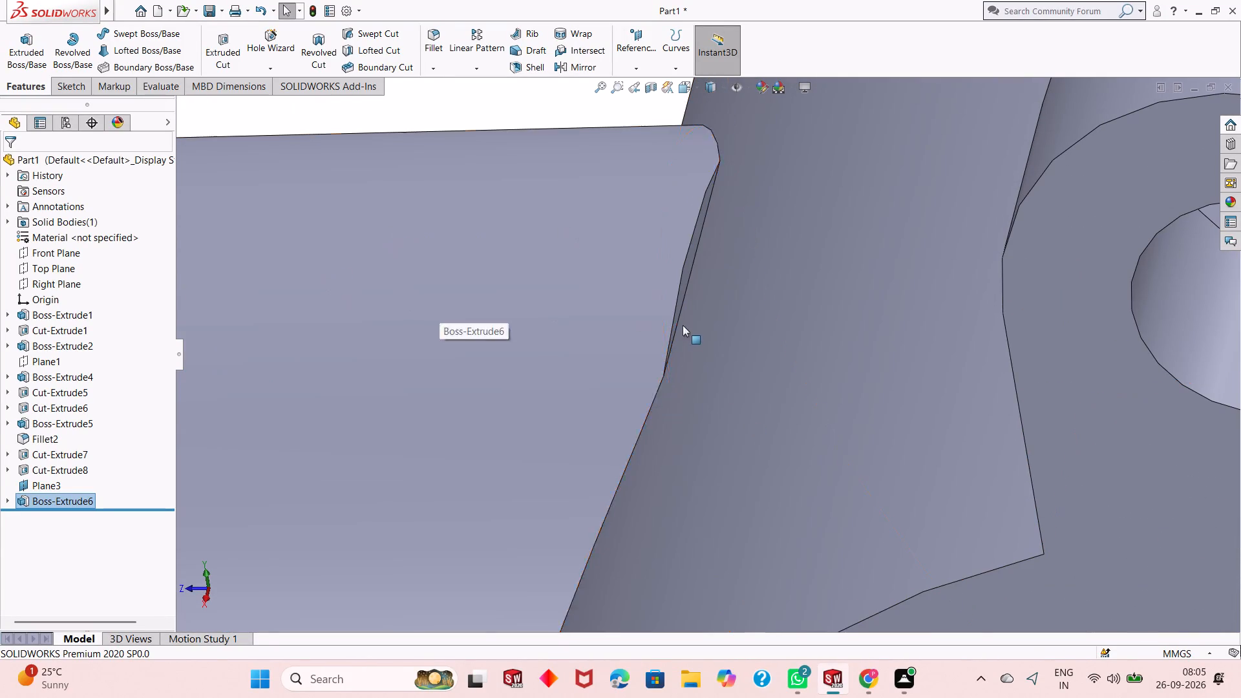
pyautogui.moveTo(699, 336); pyautogui.dragTo(701, 259, button='middle')
pyautogui.scroll(8, 721, 375)
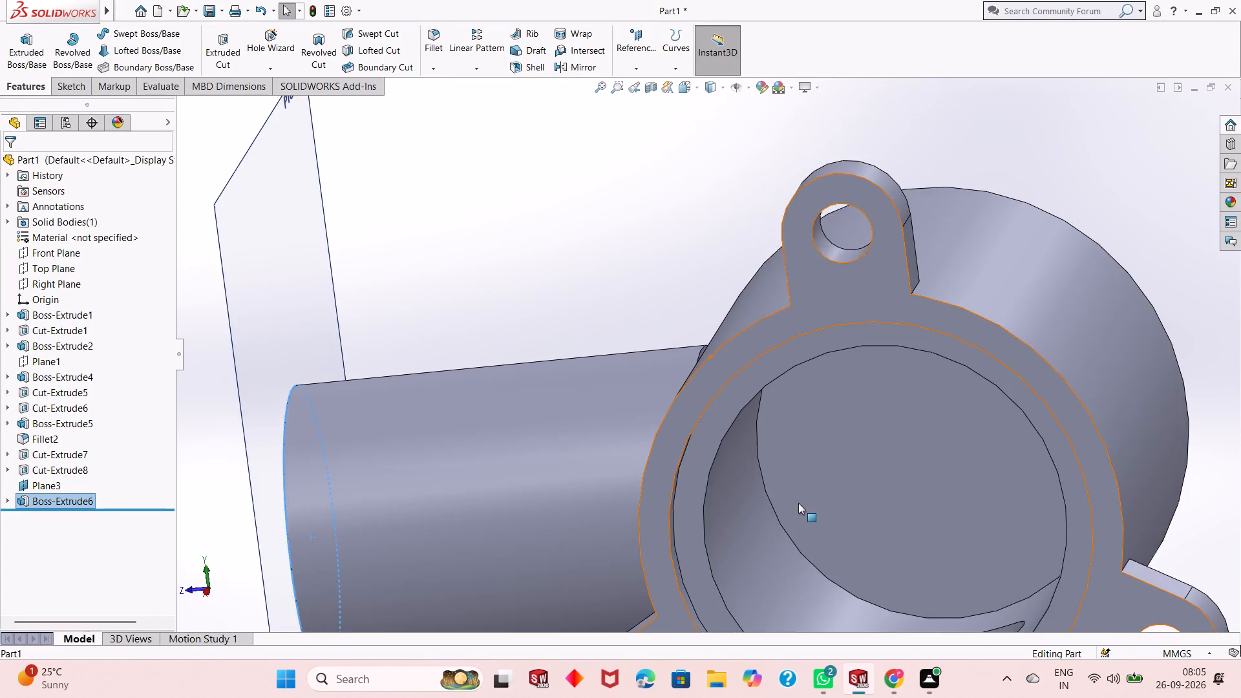
pyautogui.scroll(2, 798, 503)
pyautogui.moveTo(793, 499); pyautogui.dragTo(834, 342, button='middle')
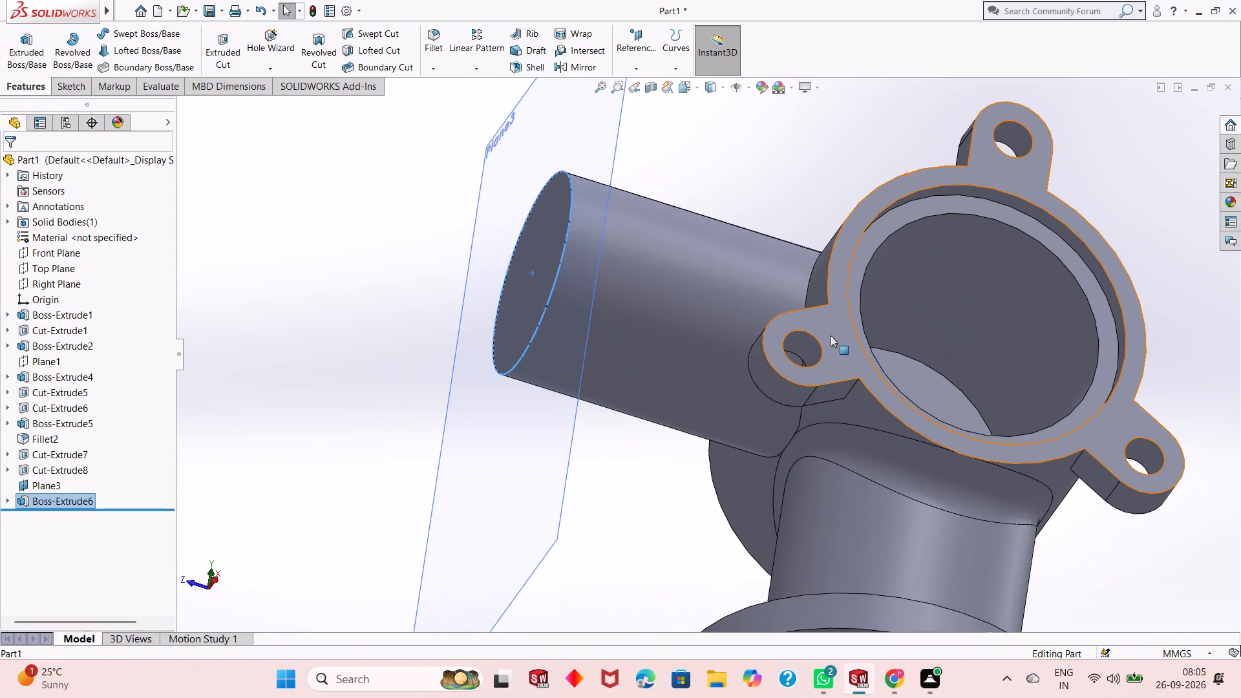
pyautogui.moveTo(823, 300); pyautogui.dragTo(815, 405, button='middle')
pyautogui.scroll(2, 805, 368)
pyautogui.moveTo(893, 179); pyautogui.dragTo(889, 181, button='middle')
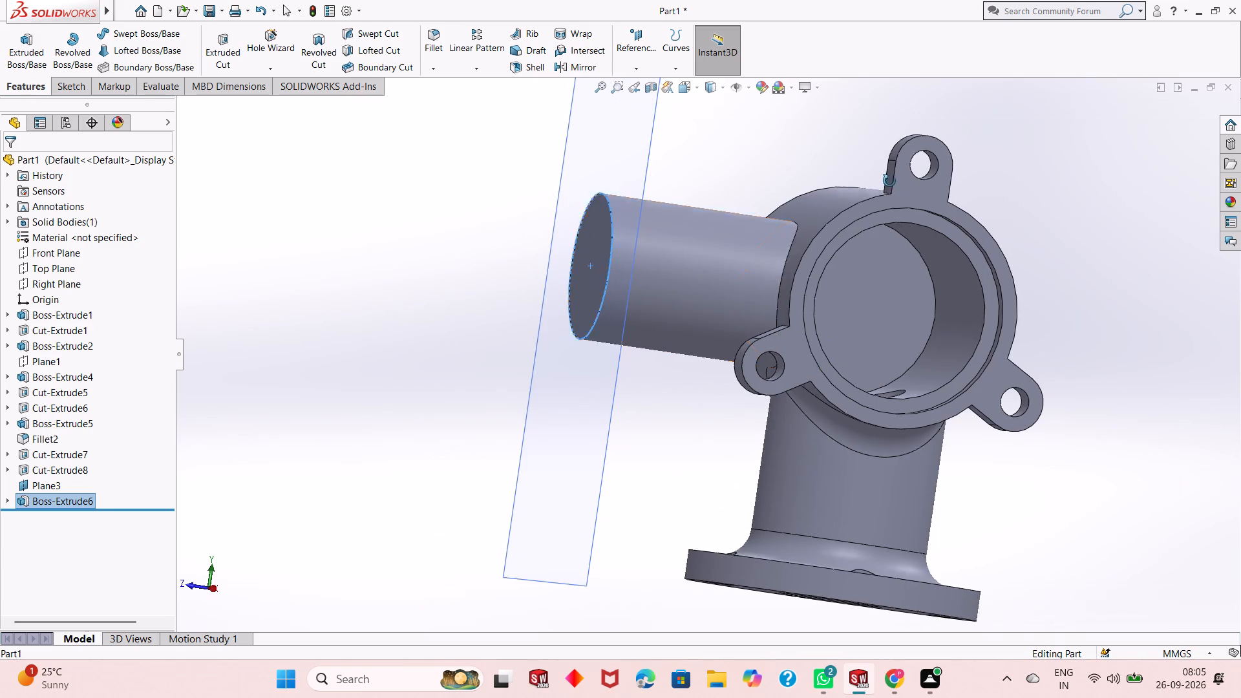
pyautogui.moveTo(889, 181); pyautogui.dragTo(853, 202, button='middle')
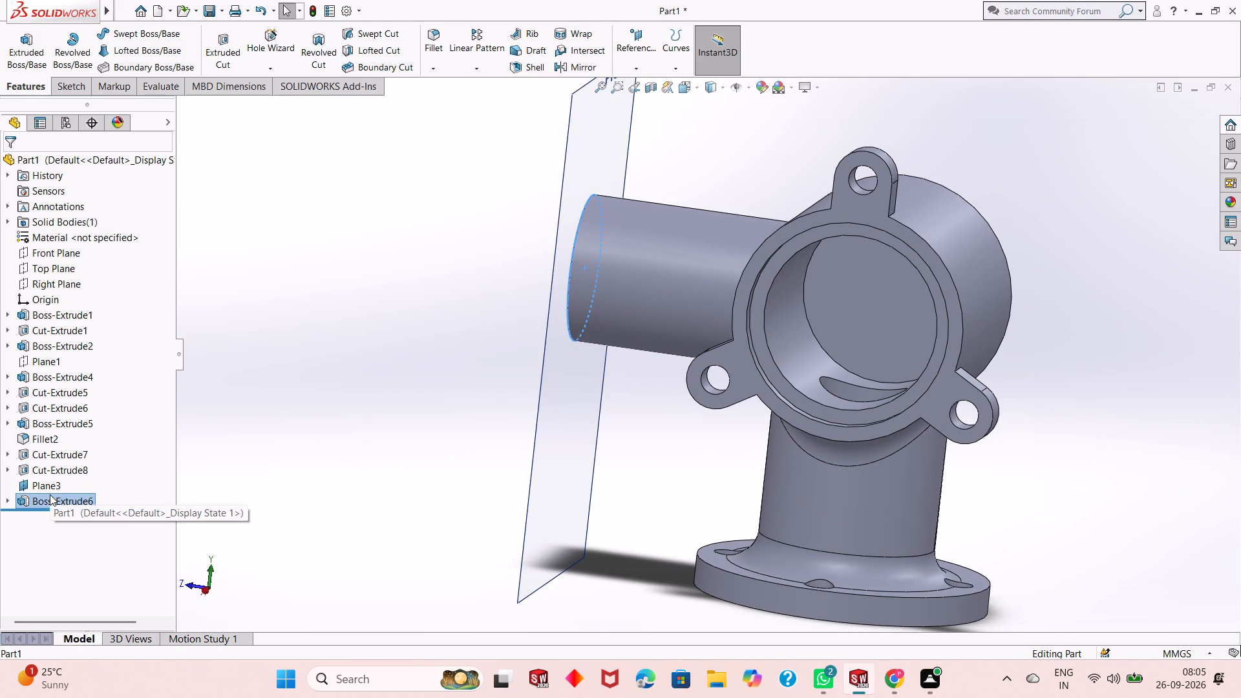
pyautogui.click(268, 459)
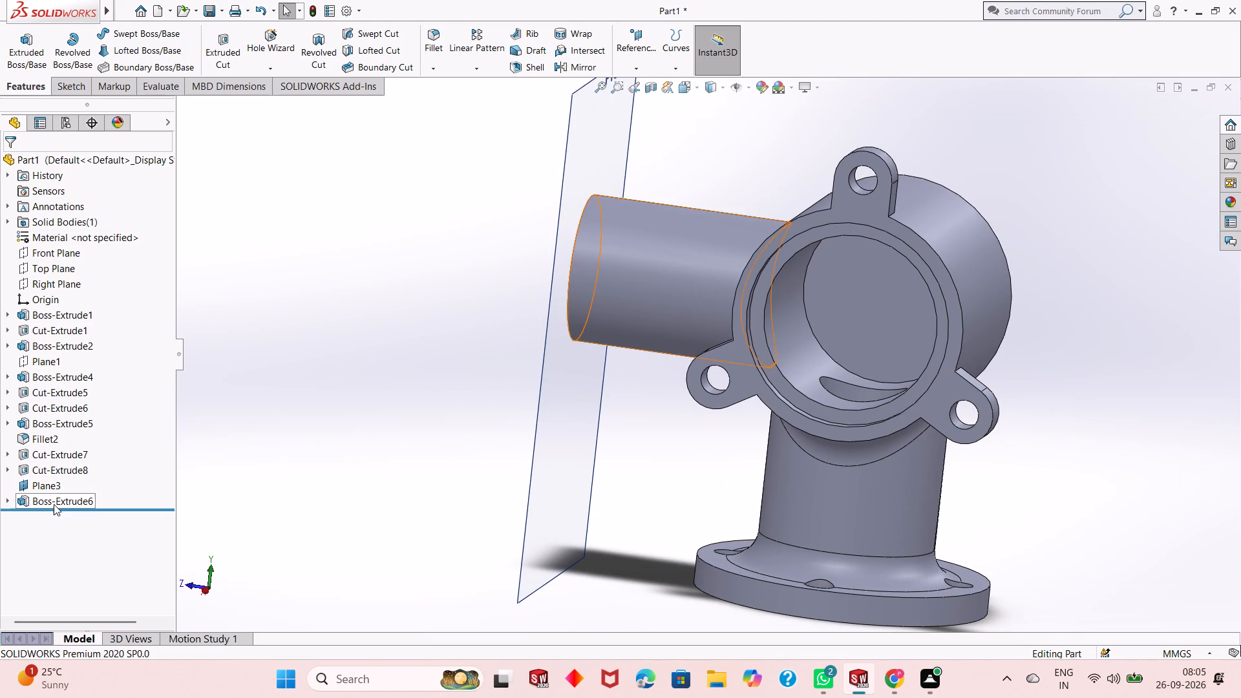
# Edit the side boss extrusion to a depth of 69 mm and check its joint with the cylinder.
pyautogui.click(54, 504)
pyautogui.click(64, 469)
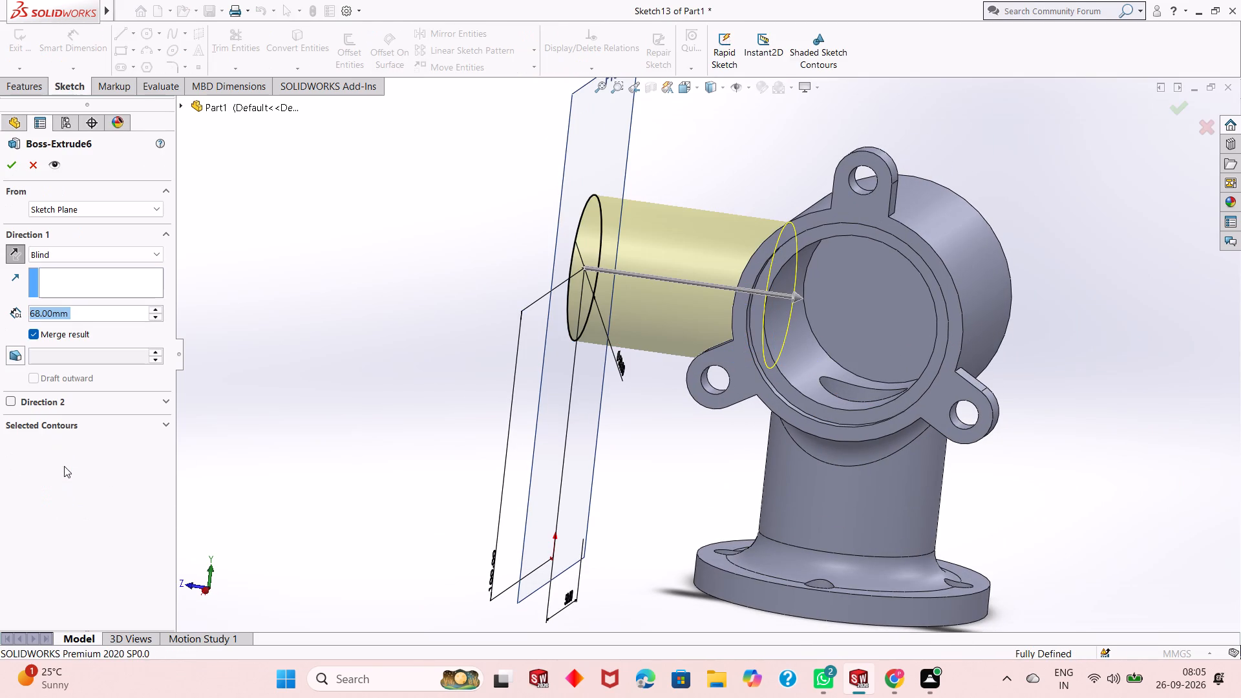
pyautogui.write('69')
pyautogui.press('Return')
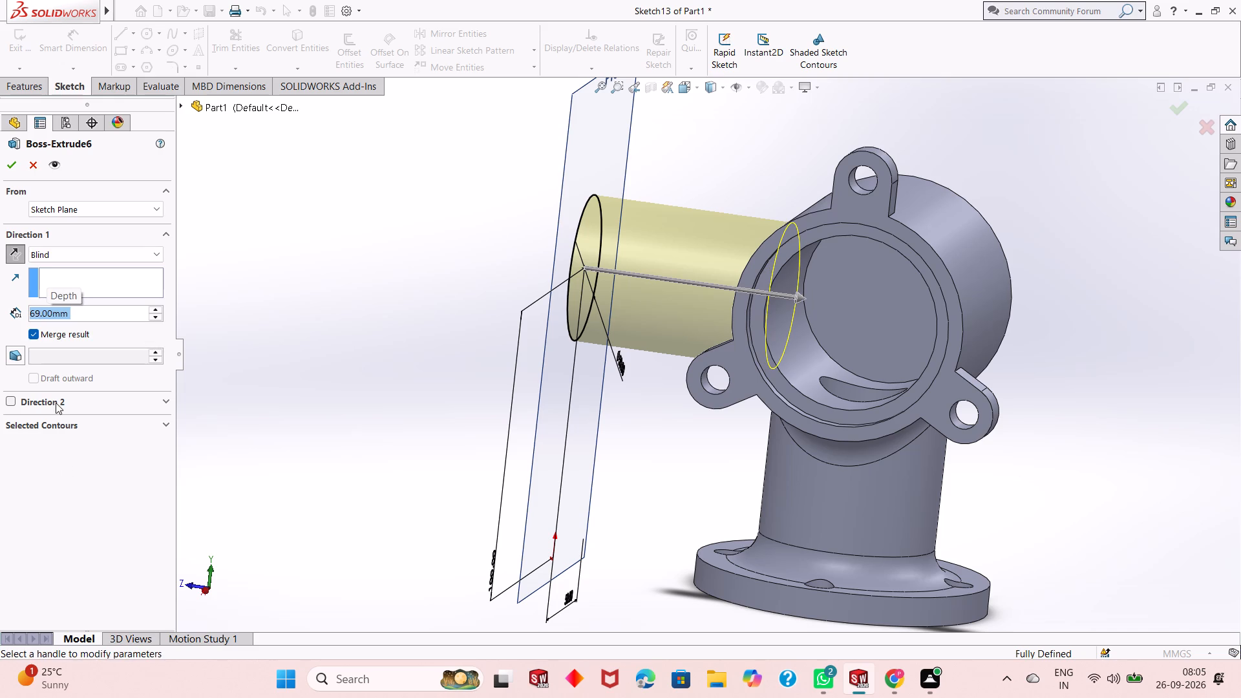
pyautogui.click(8, 163)
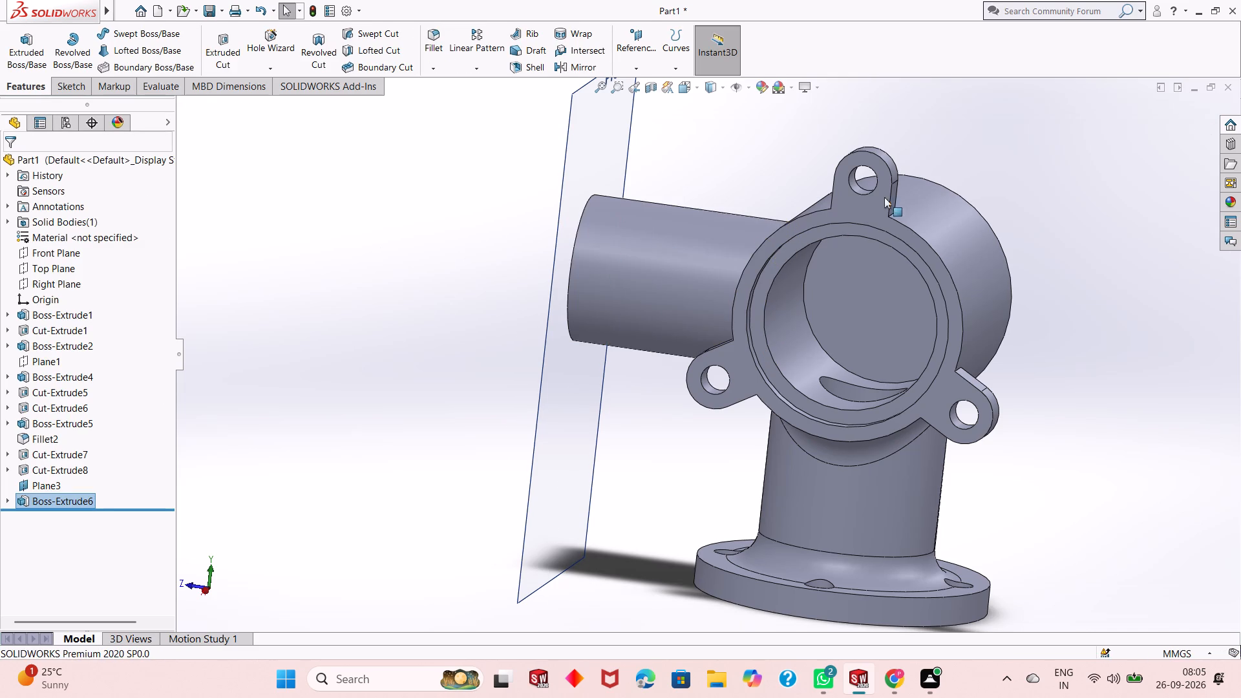
pyautogui.moveTo(770, 215); pyautogui.dragTo(805, 295, button='middle')
pyautogui.scroll(-4, 820, 180)
pyautogui.scroll(-3, 811, 290)
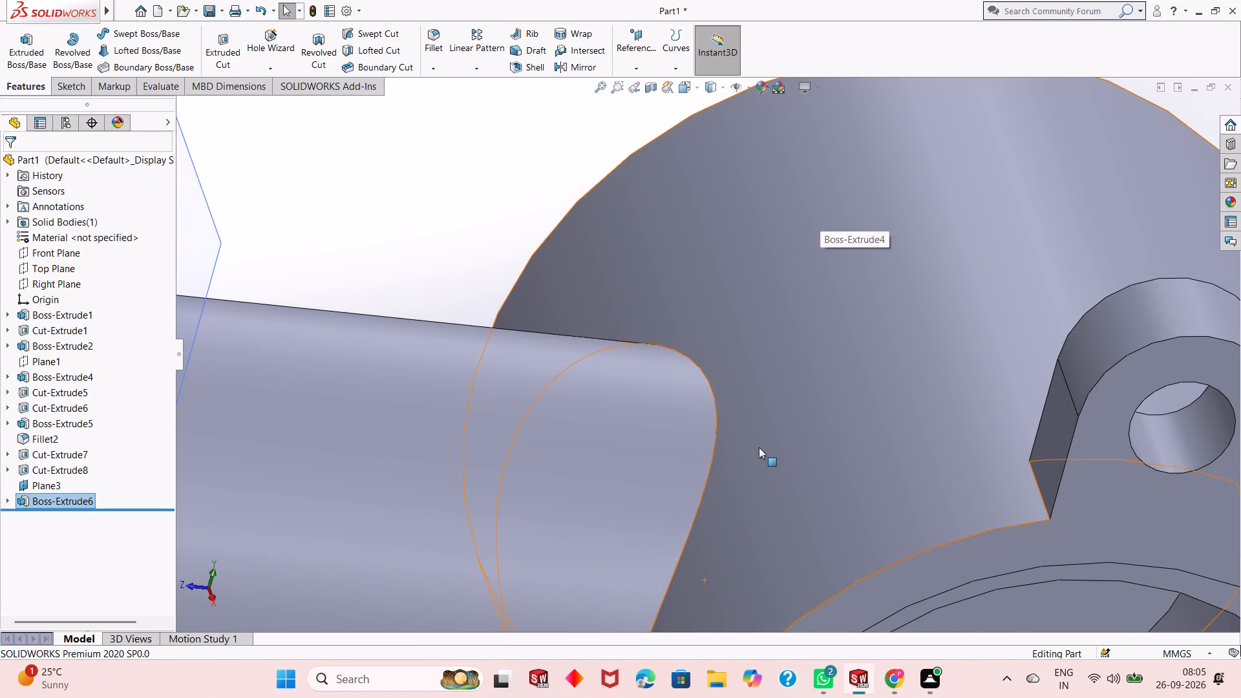
pyautogui.moveTo(759, 448); pyautogui.dragTo(730, 457, button='middle')
pyautogui.scroll(7, 732, 458)
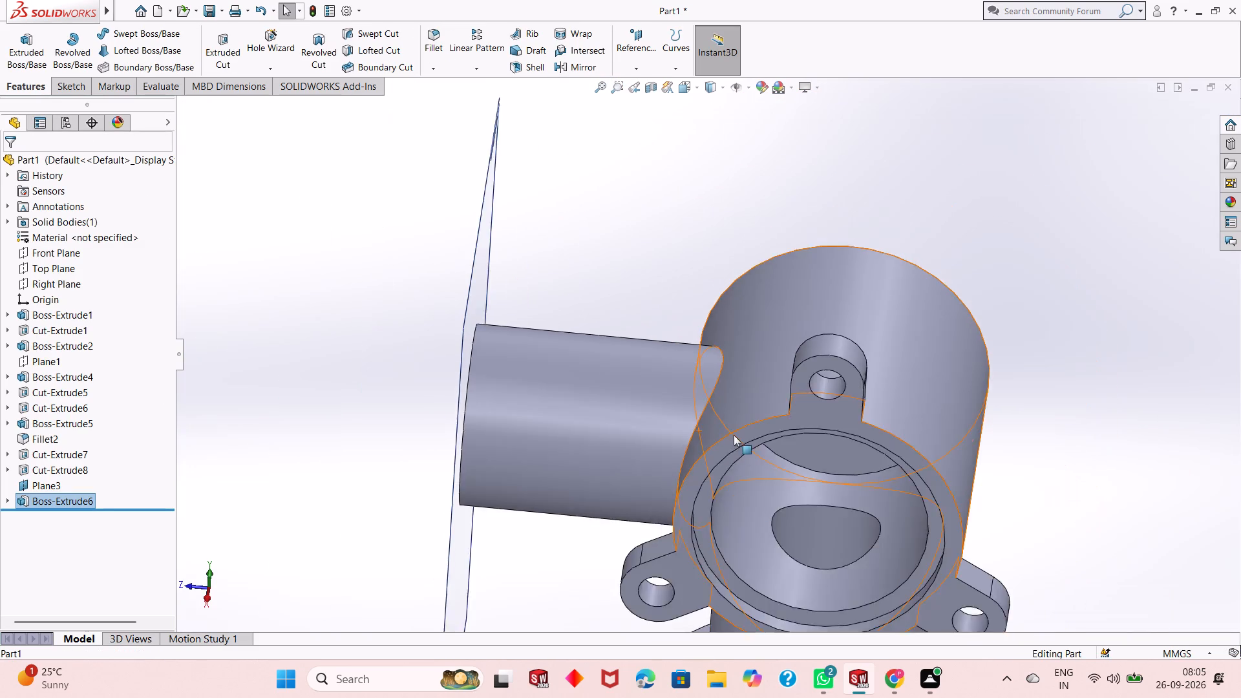
# Examine the side boss and its joint with the cylinder from below, the front and through the bore.
pyautogui.scroll(1, 734, 435)
pyautogui.moveTo(719, 476); pyautogui.dragTo(800, 220, button='middle')
pyautogui.scroll(-4, 716, 531)
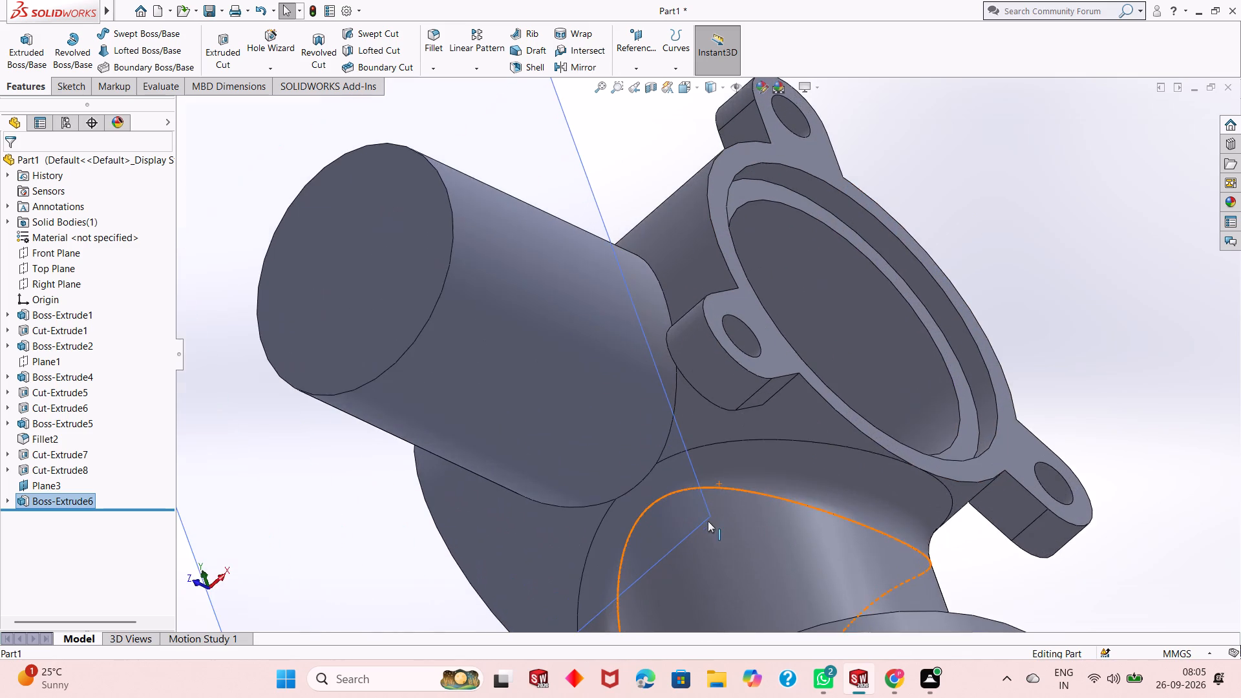
pyautogui.moveTo(713, 457); pyautogui.dragTo(671, 490, button='middle')
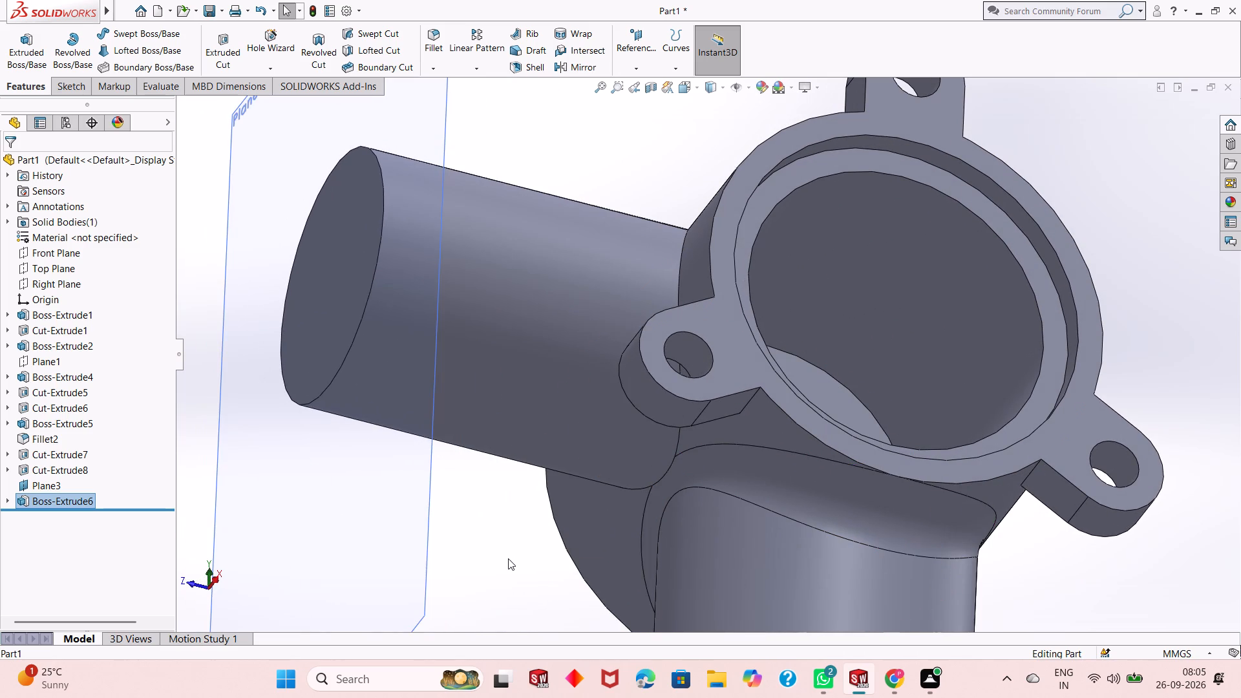
pyautogui.moveTo(680, 497); pyautogui.dragTo(646, 604, button='middle')
pyautogui.scroll(1, 711, 376)
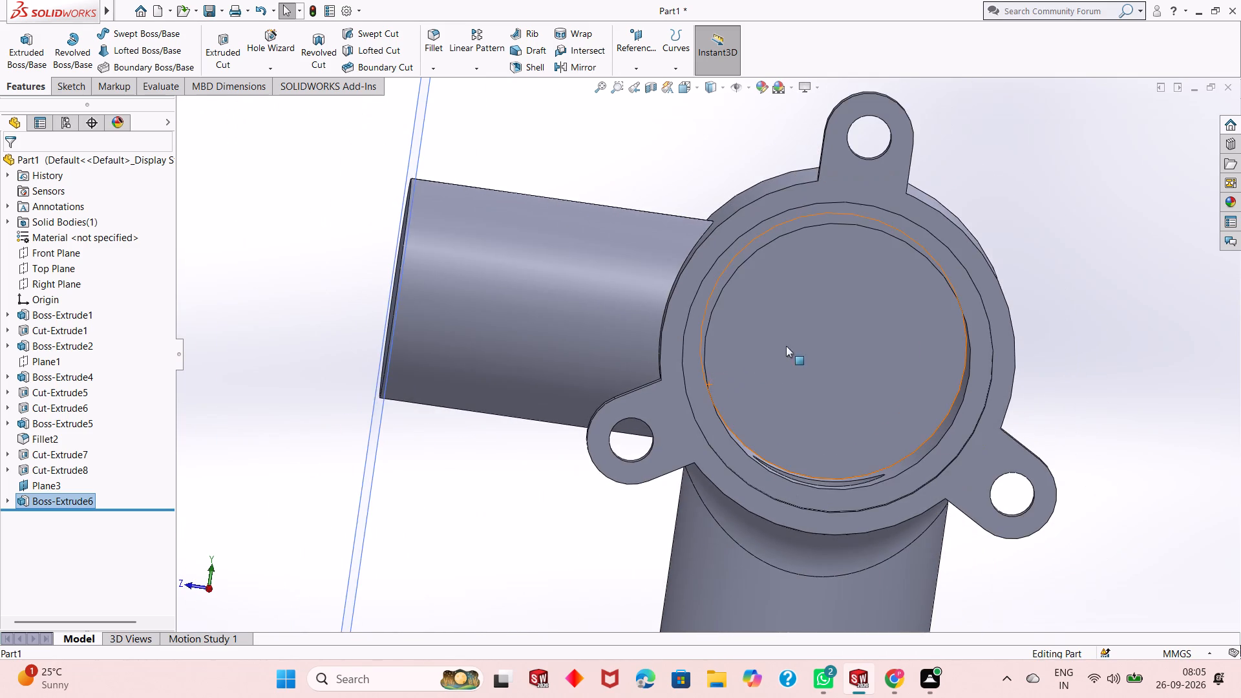
pyautogui.scroll(1, 786, 346)
pyautogui.moveTo(787, 349); pyautogui.dragTo(780, 364, button='middle')
pyautogui.scroll(1, 782, 390)
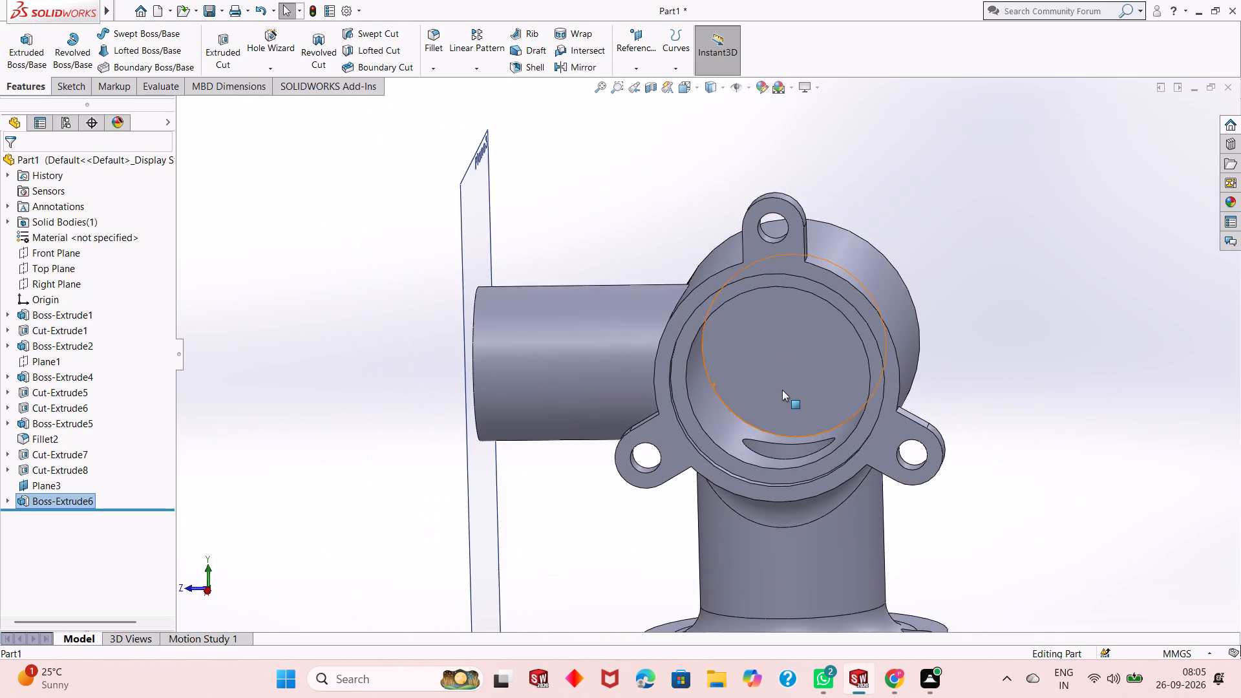
pyautogui.scroll(2, 782, 390)
pyautogui.moveTo(779, 386); pyautogui.dragTo(797, 382, button='middle')
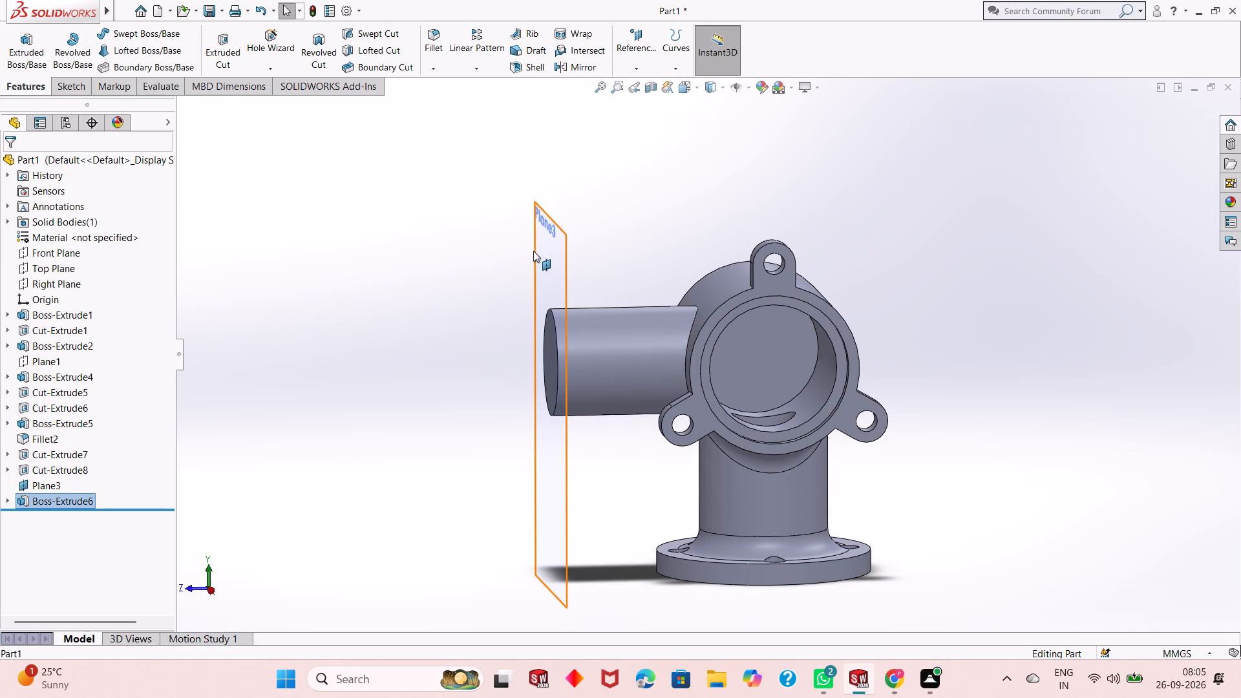
# Hide Plane3, the reference plane at the outer end of the side boss.
pyautogui.rightClick(537, 252)
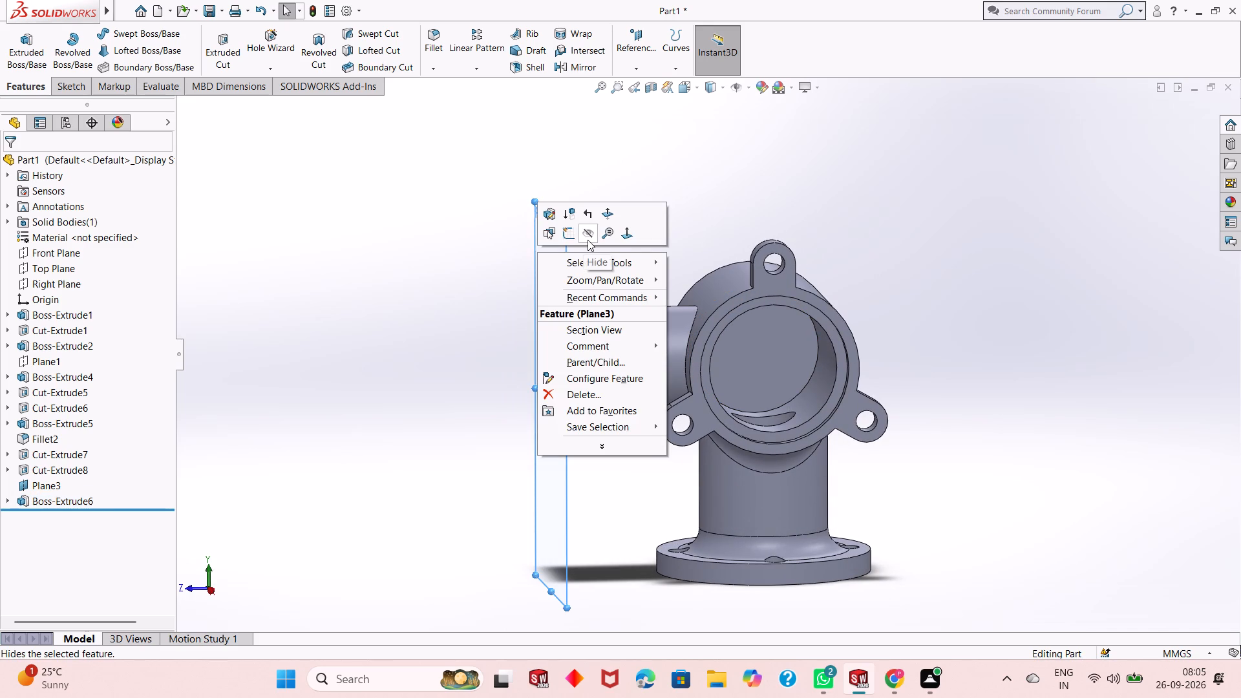
pyautogui.click(588, 240)
pyautogui.press('Escape')
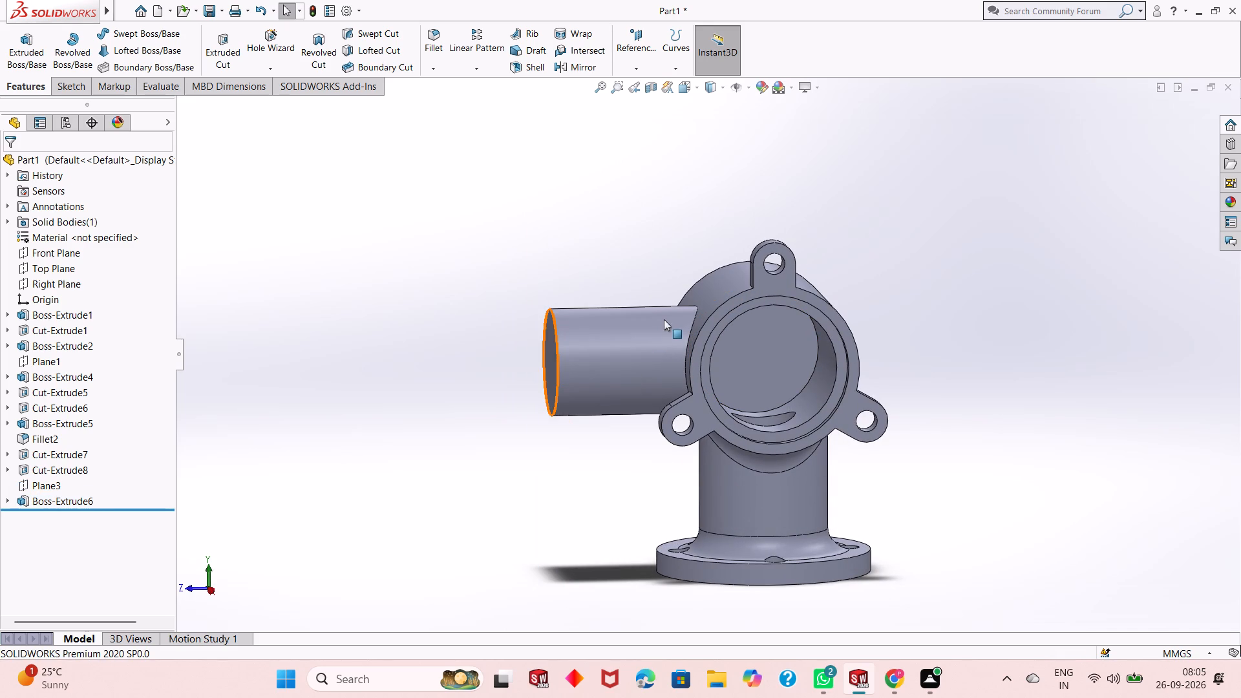
# Start a sketch on the side boss's outer end face and draw a concentric circle of about 17 mm radius.
pyautogui.scroll(-1, 611, 348)
pyautogui.scroll(1, 611, 348)
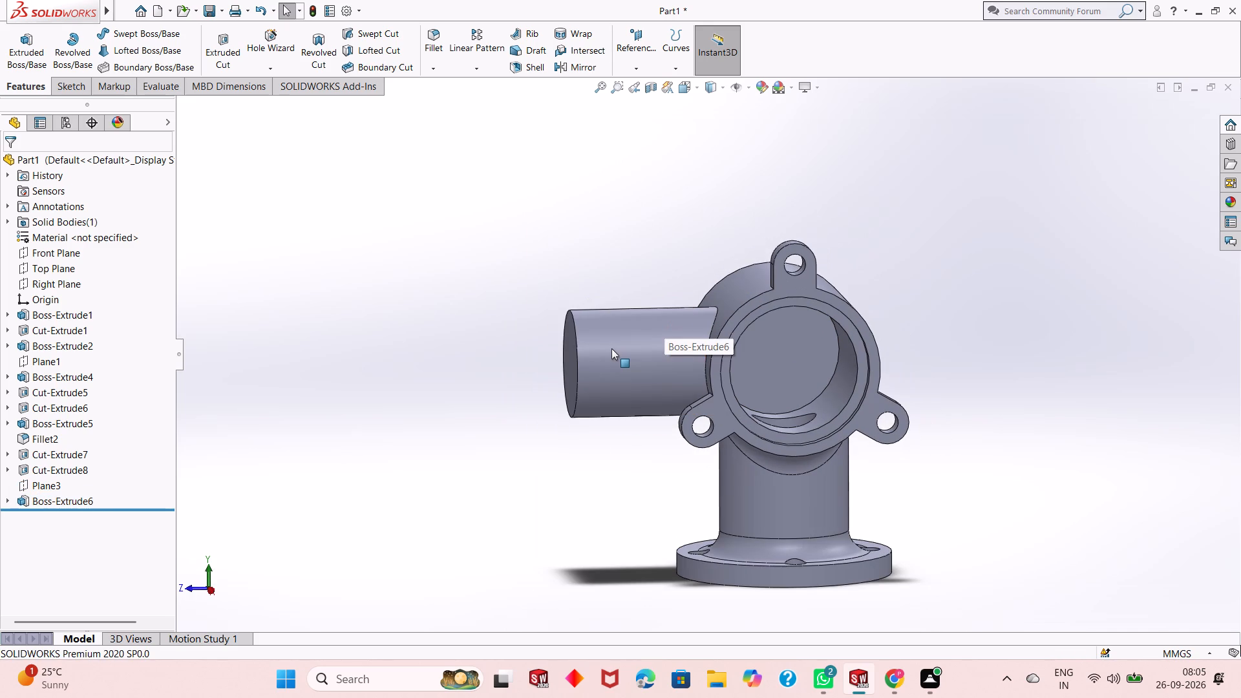
pyautogui.moveTo(591, 374); pyautogui.dragTo(655, 374, button='middle')
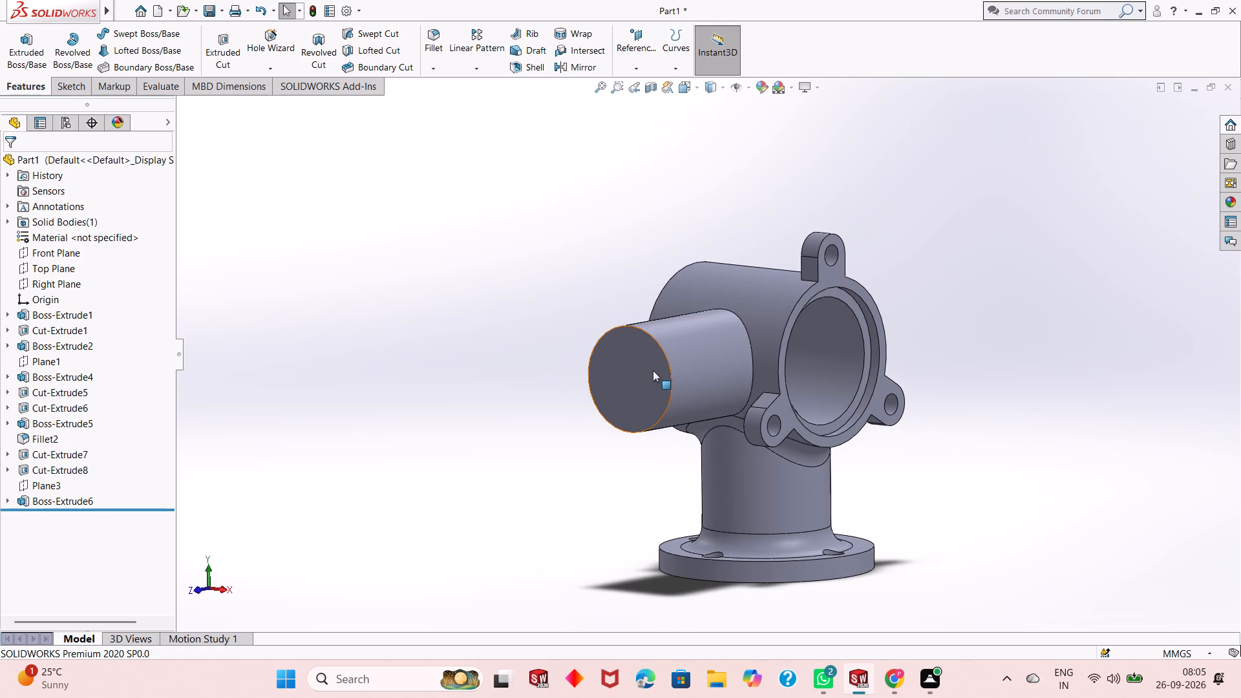
pyautogui.click(652, 370)
pyautogui.click(710, 333)
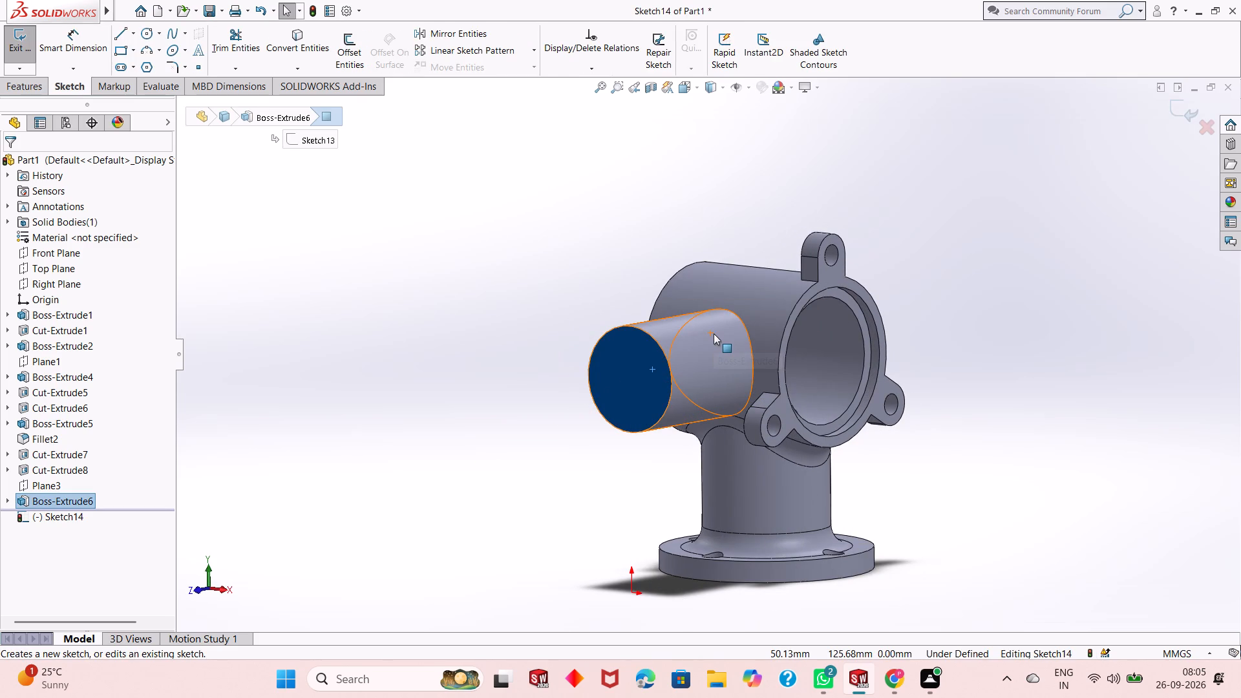
pyautogui.hotkey('ctrl', '8')
pyautogui.press('Escape')
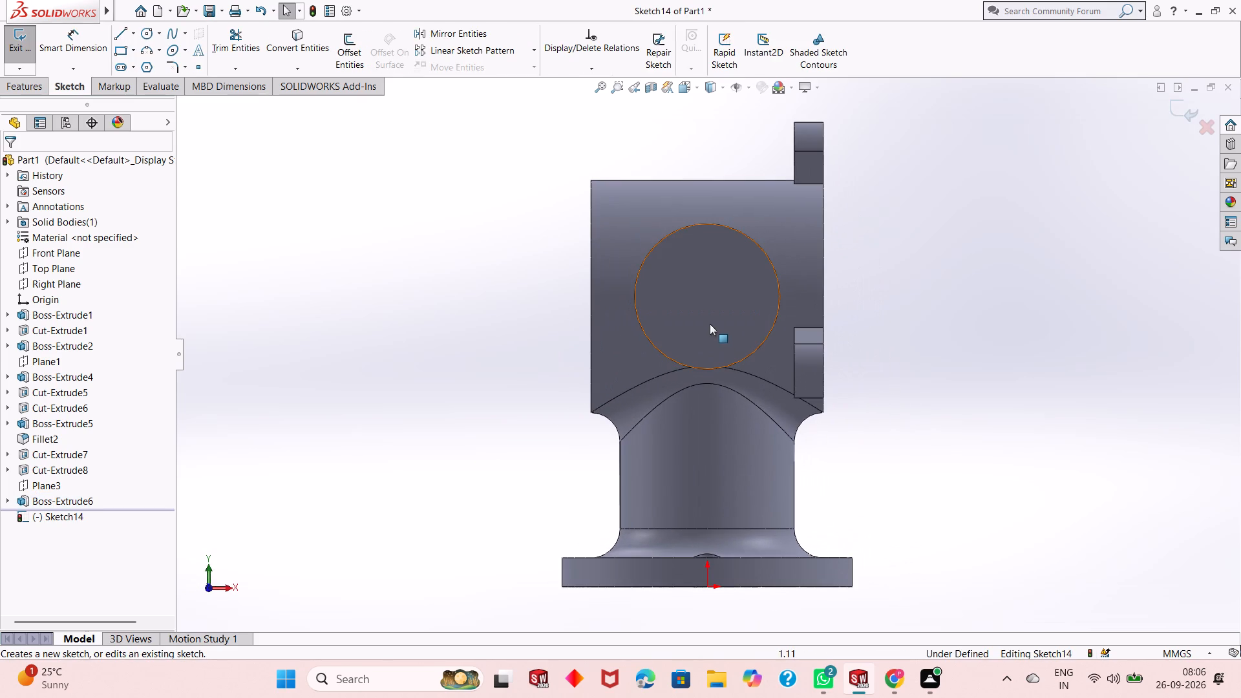
pyautogui.click(143, 39)
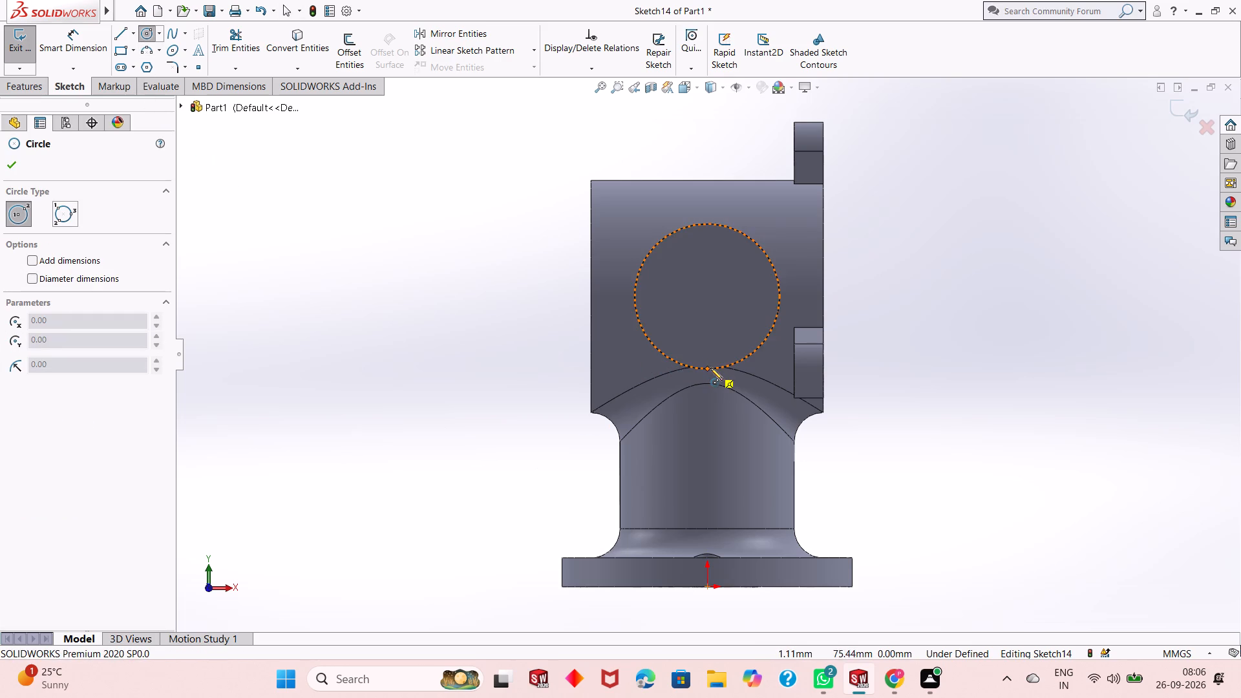
pyautogui.click(708, 297)
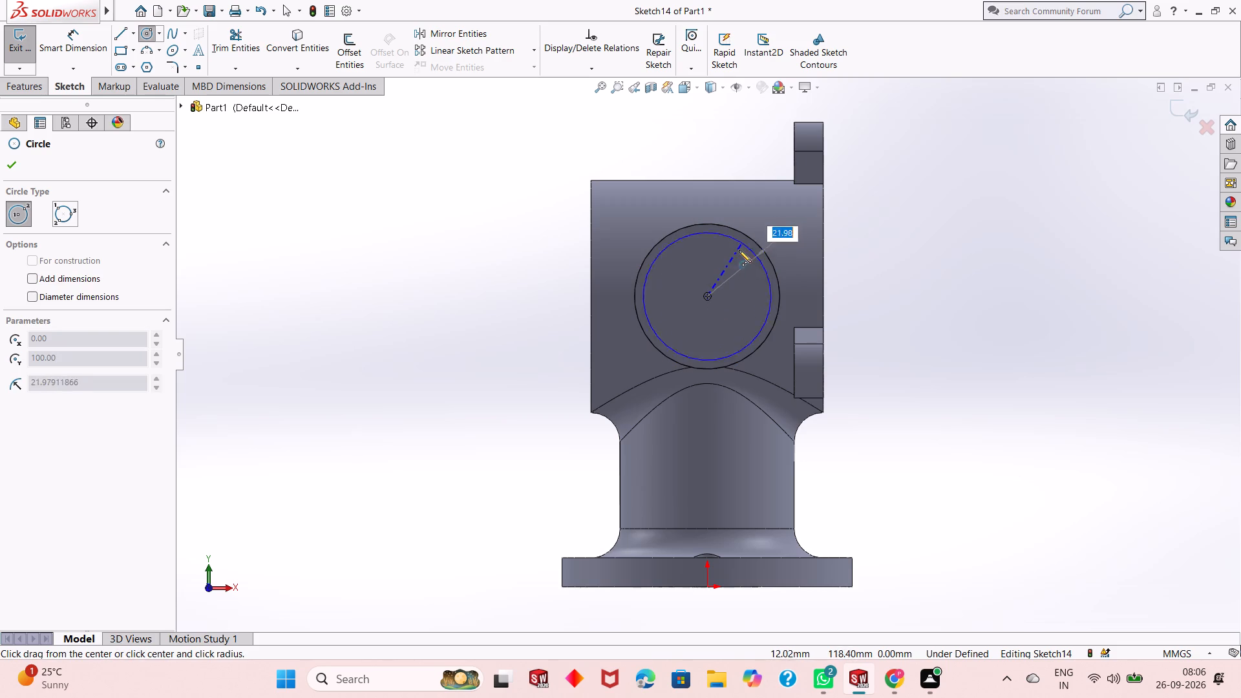
pyautogui.click(736, 257)
pyautogui.rightClick(309, 266)
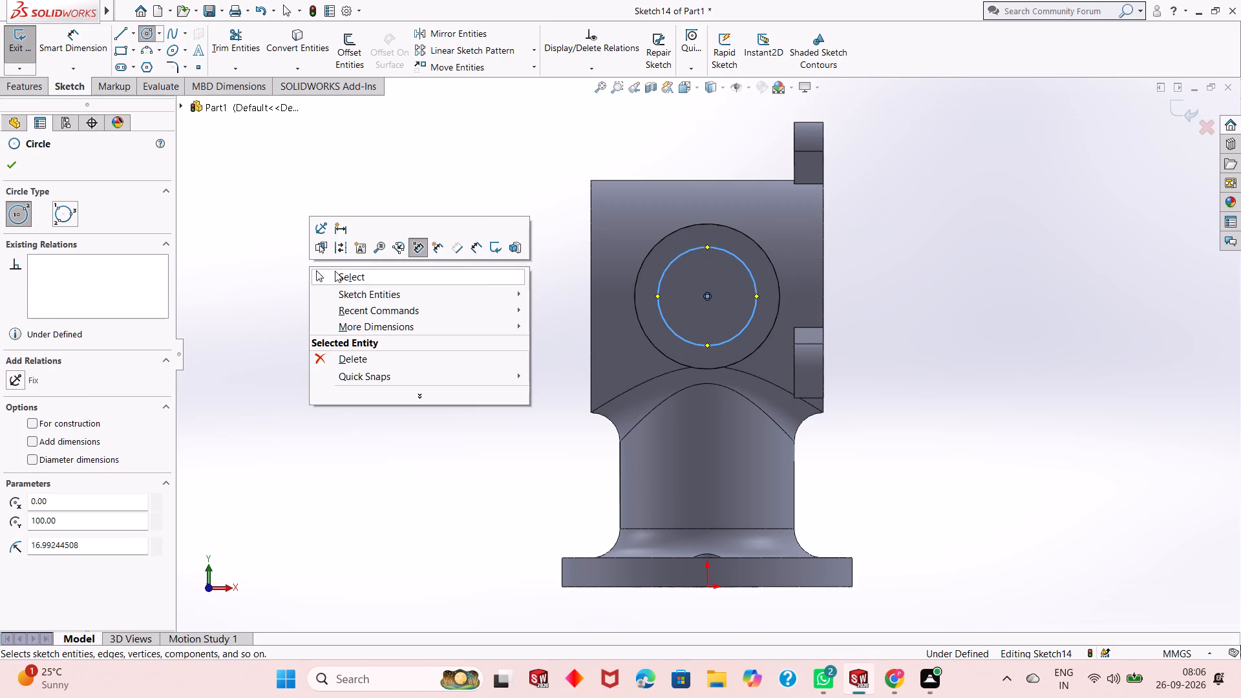
pyautogui.click(335, 272)
# Dimension the new circle's diameter at 65 mm.
pyautogui.click(85, 44)
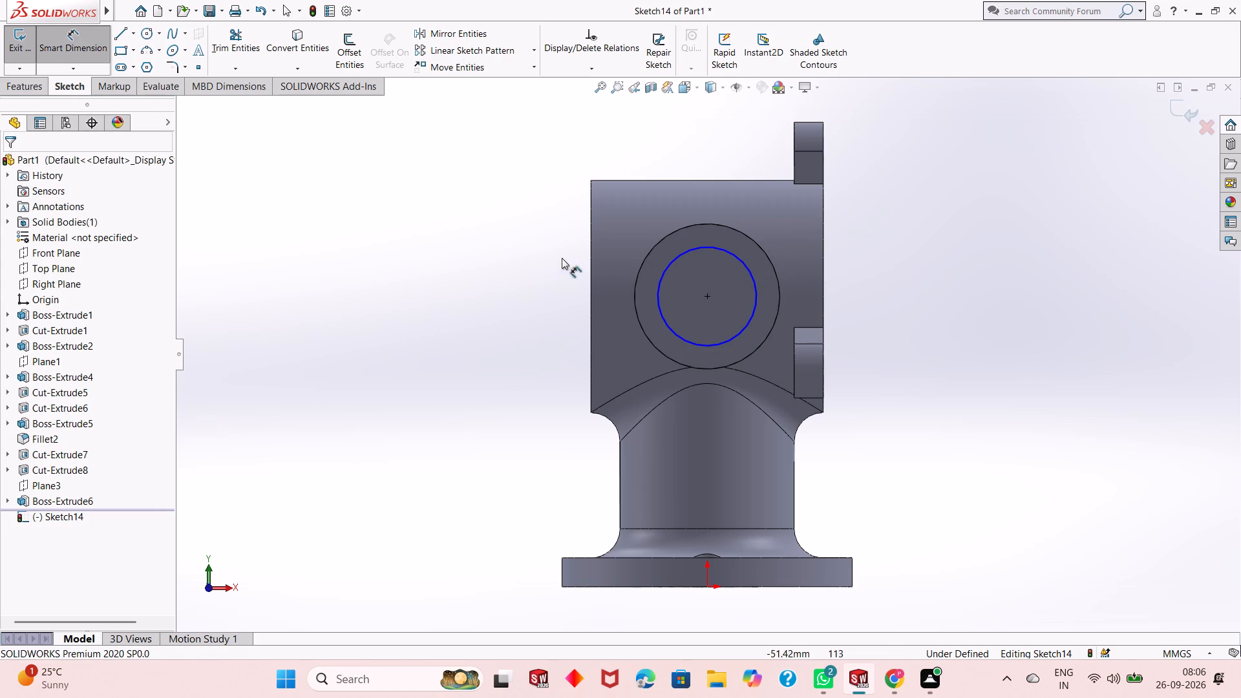
pyautogui.click(668, 329)
pyautogui.click(457, 476)
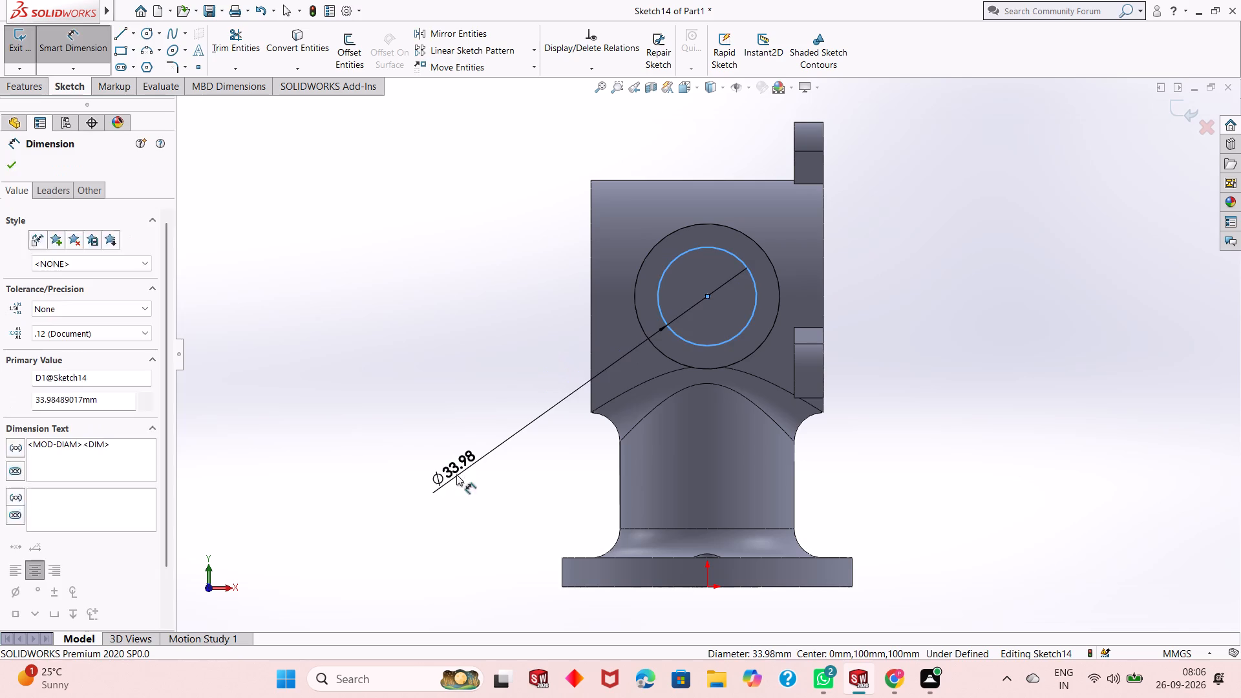
pyautogui.write('65')
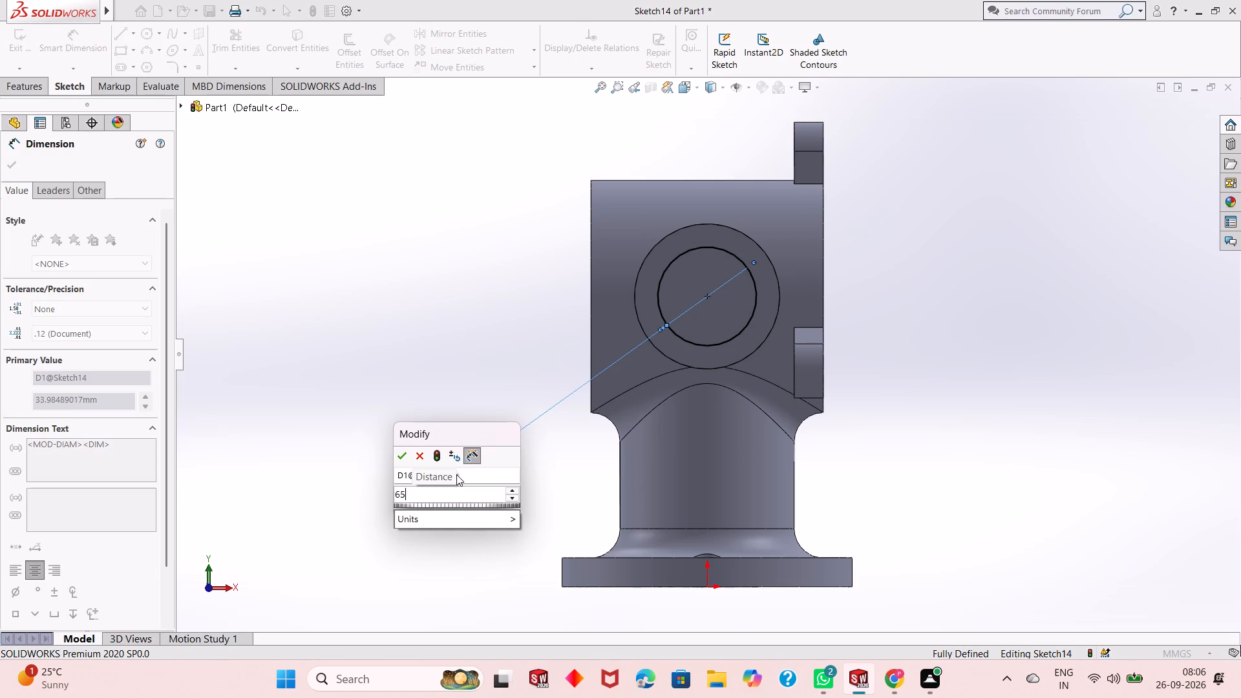
pyautogui.press('Return')
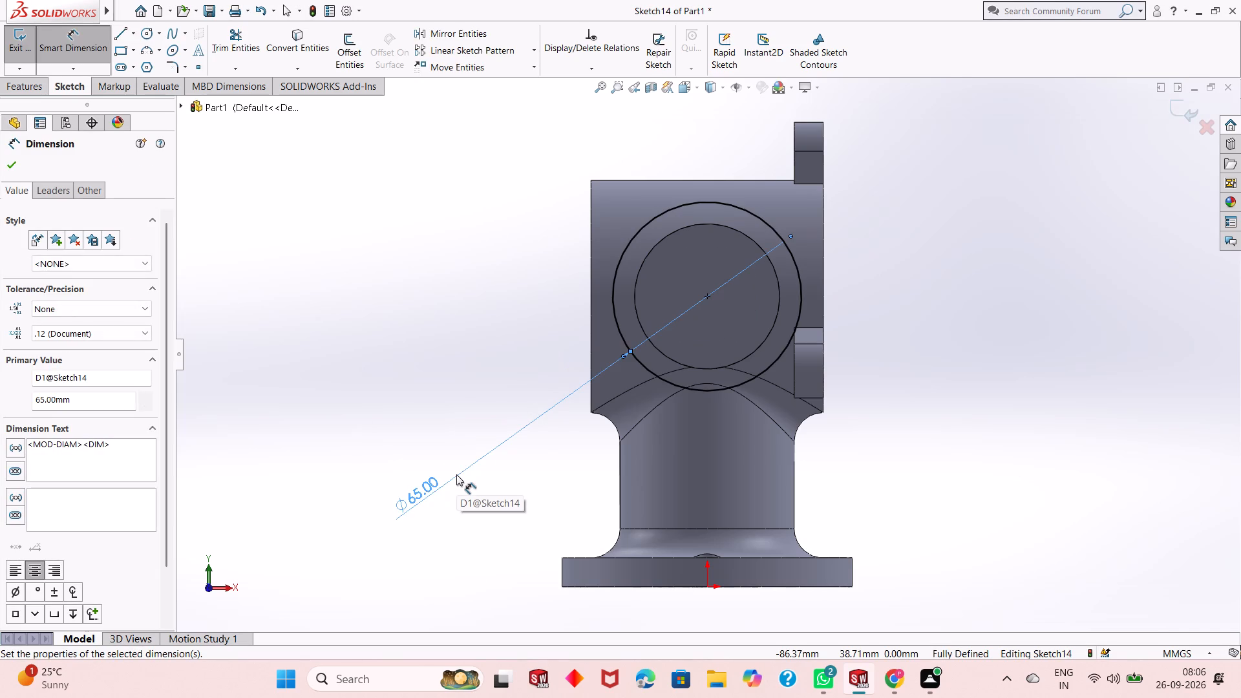
# Set the circle's diameter dimension to 60 mm and leave dimensioning.
pyautogui.doubleClick(411, 498)
pyautogui.click(412, 500)
pyautogui.doubleClick(412, 500)
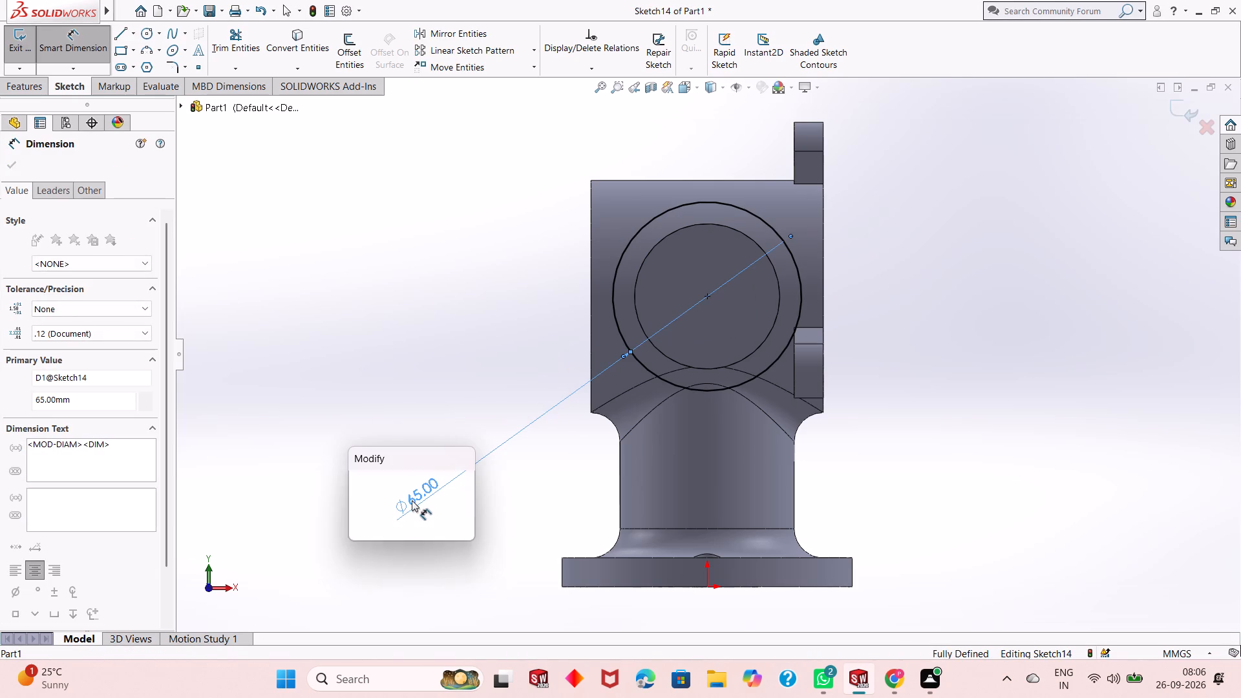
pyautogui.write('60')
pyautogui.press('Return')
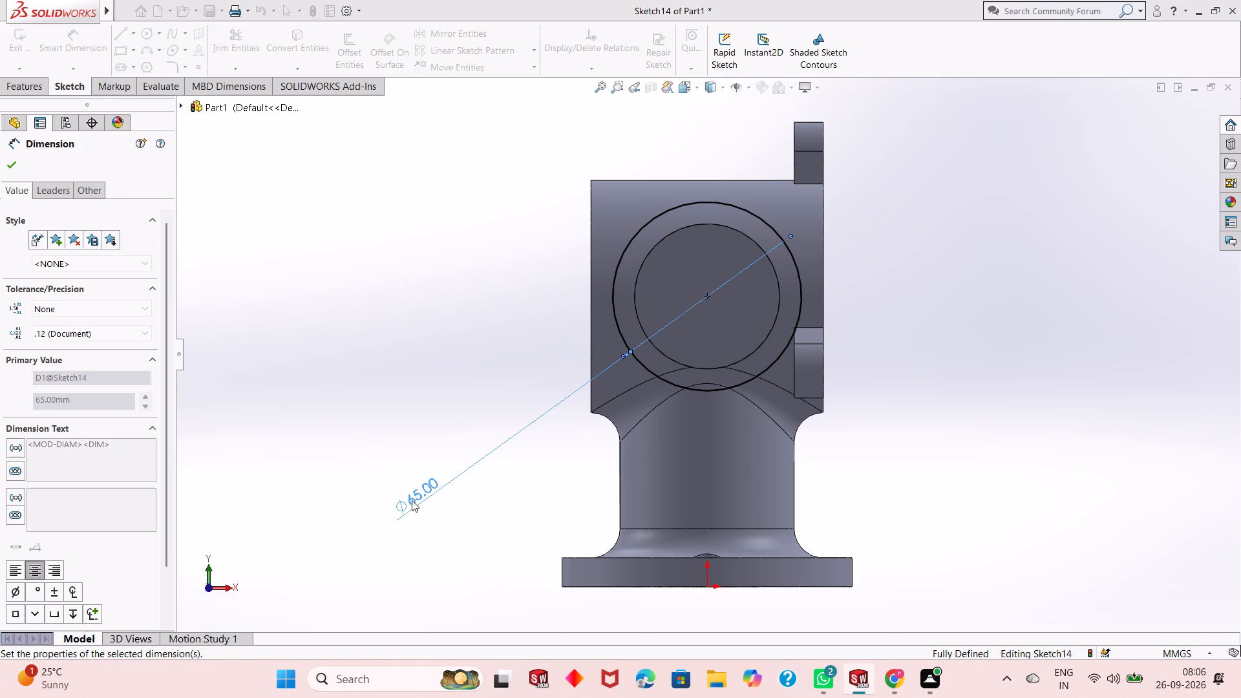
pyautogui.rightClick(429, 238)
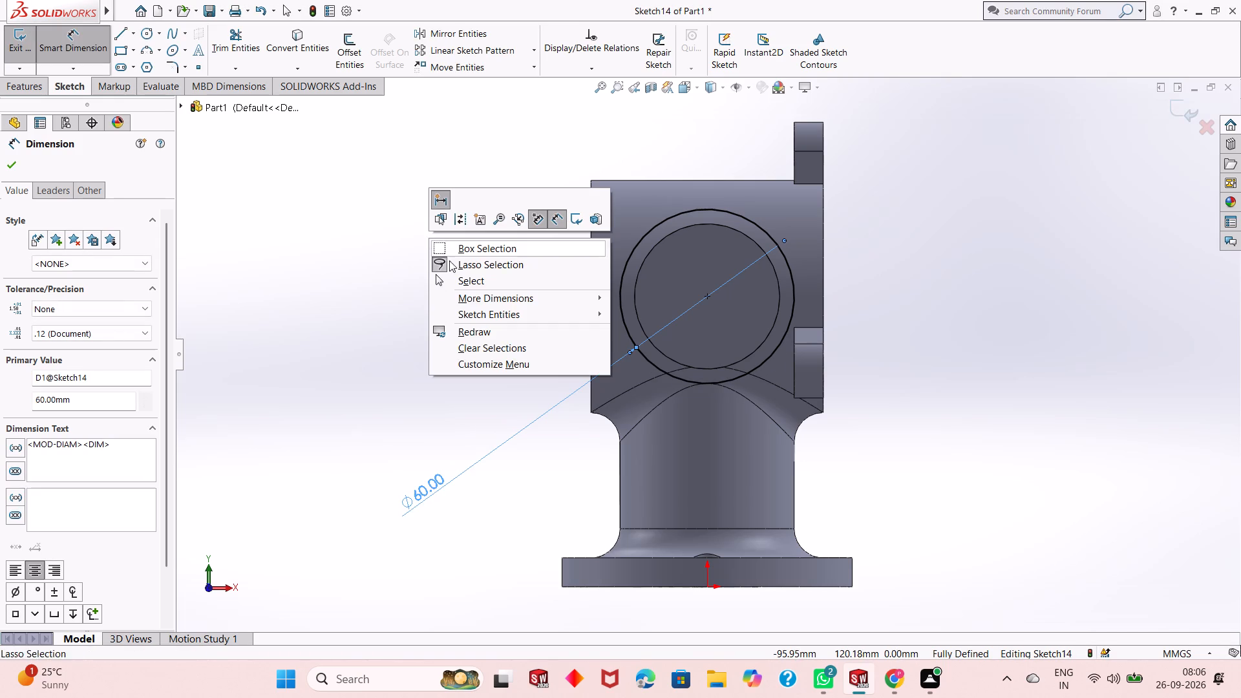
pyautogui.click(461, 282)
# Set up a merged blind boss extrusion of the 60 mm circle, reversed toward the cylinder, with a 10 mm depth.
pyautogui.moveTo(780, 276); pyautogui.dragTo(730, 280, button='middle')
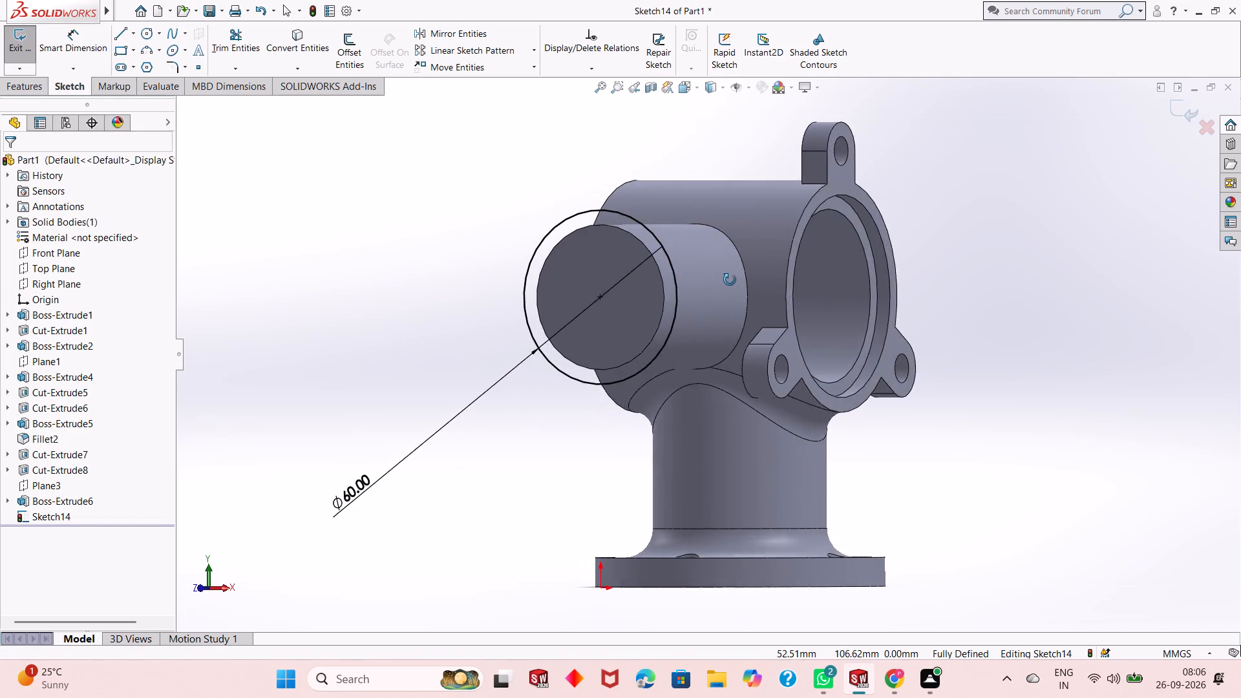
pyautogui.moveTo(730, 280); pyautogui.dragTo(723, 285, button='middle')
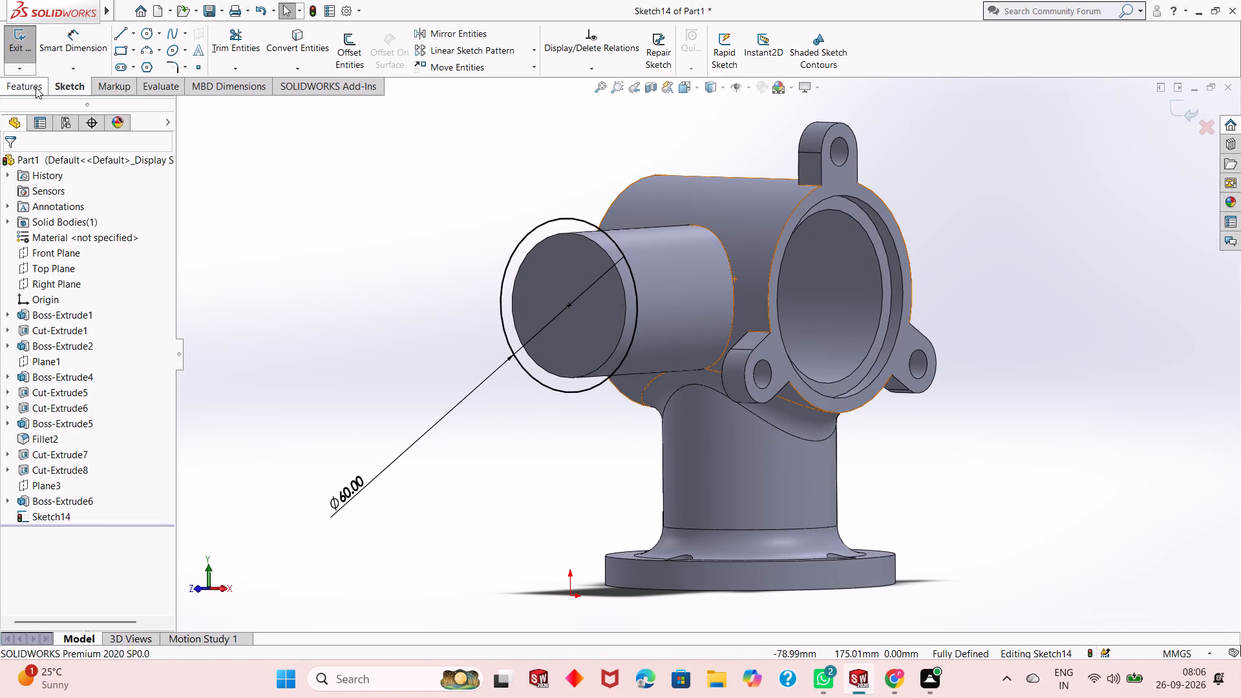
pyautogui.click(36, 87)
pyautogui.click(31, 59)
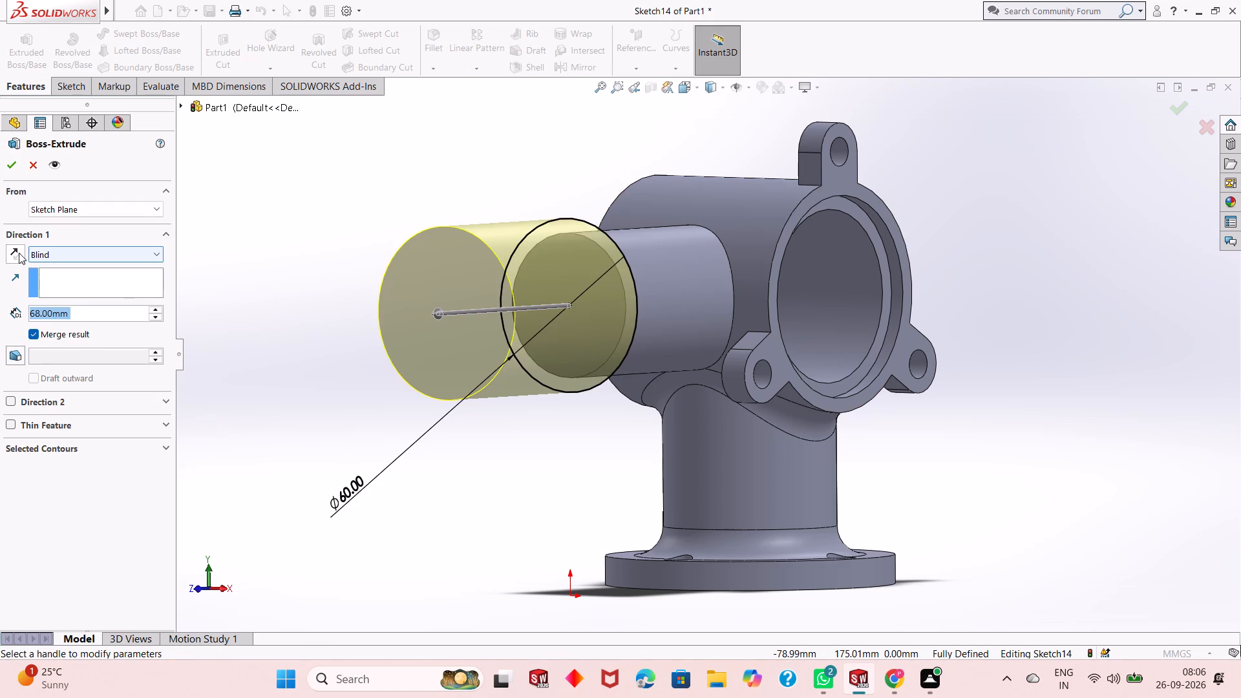
pyautogui.click(17, 252)
pyautogui.doubleClick(80, 317)
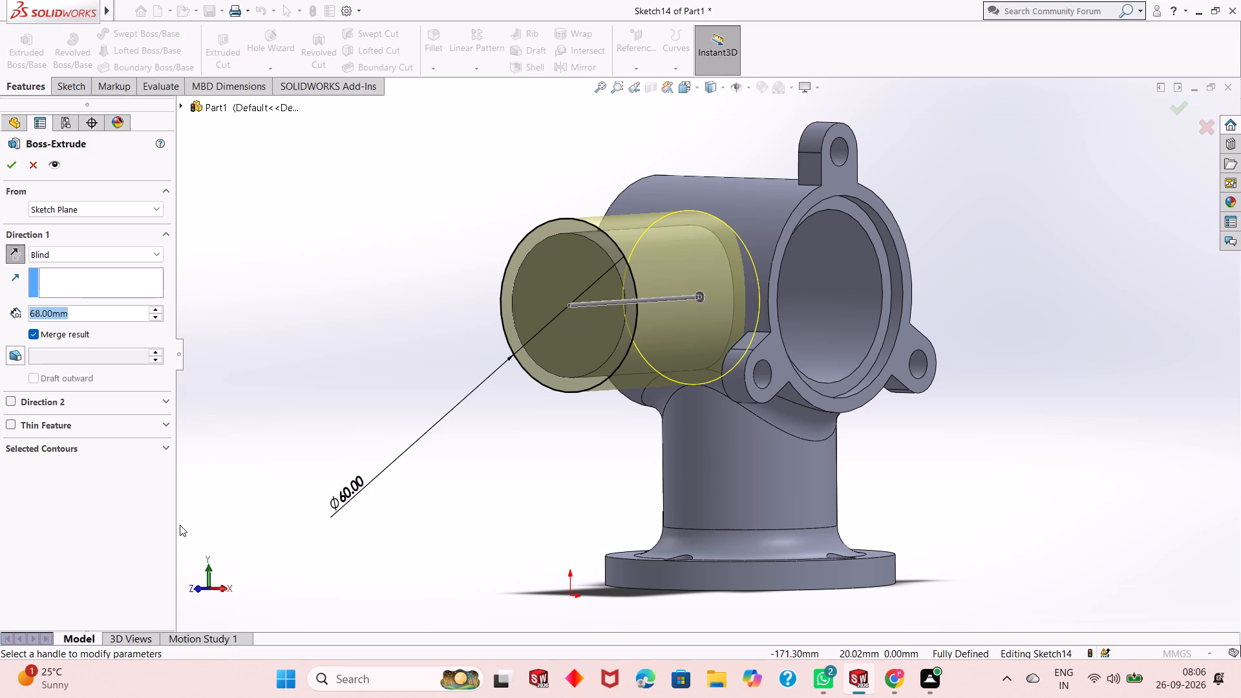
pyautogui.write('10')
pyautogui.press('Return')
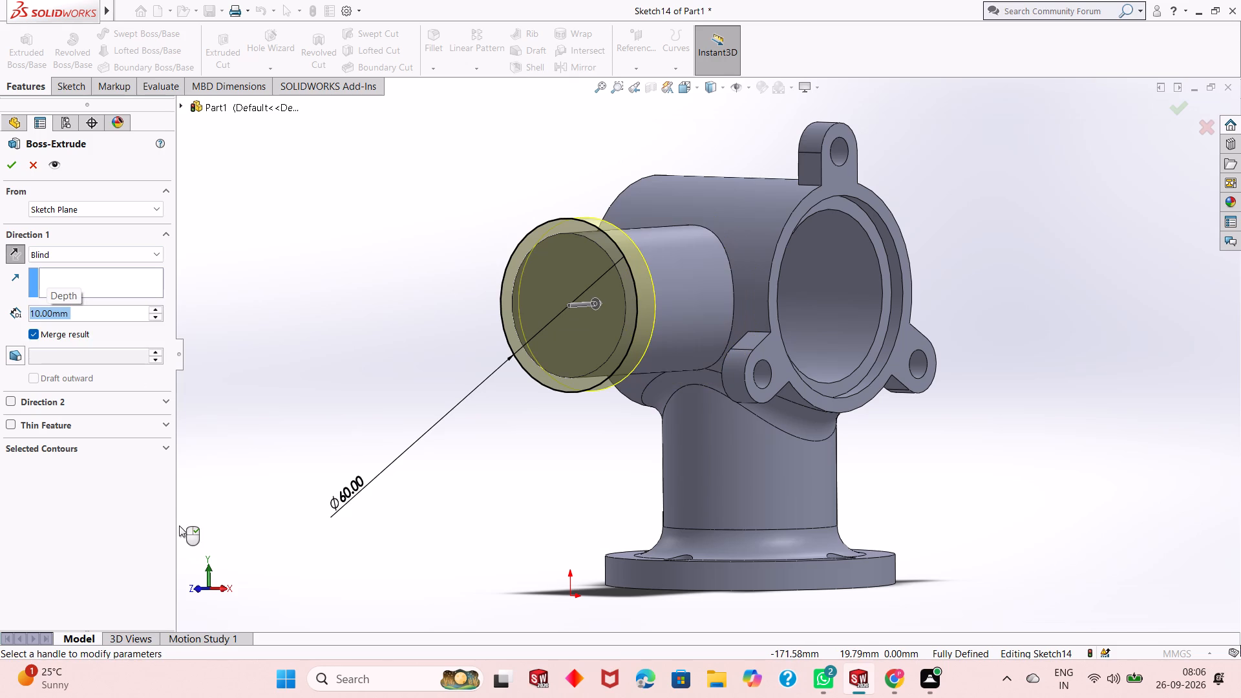
pyautogui.moveTo(487, 408); pyautogui.dragTo(455, 458, button='middle')
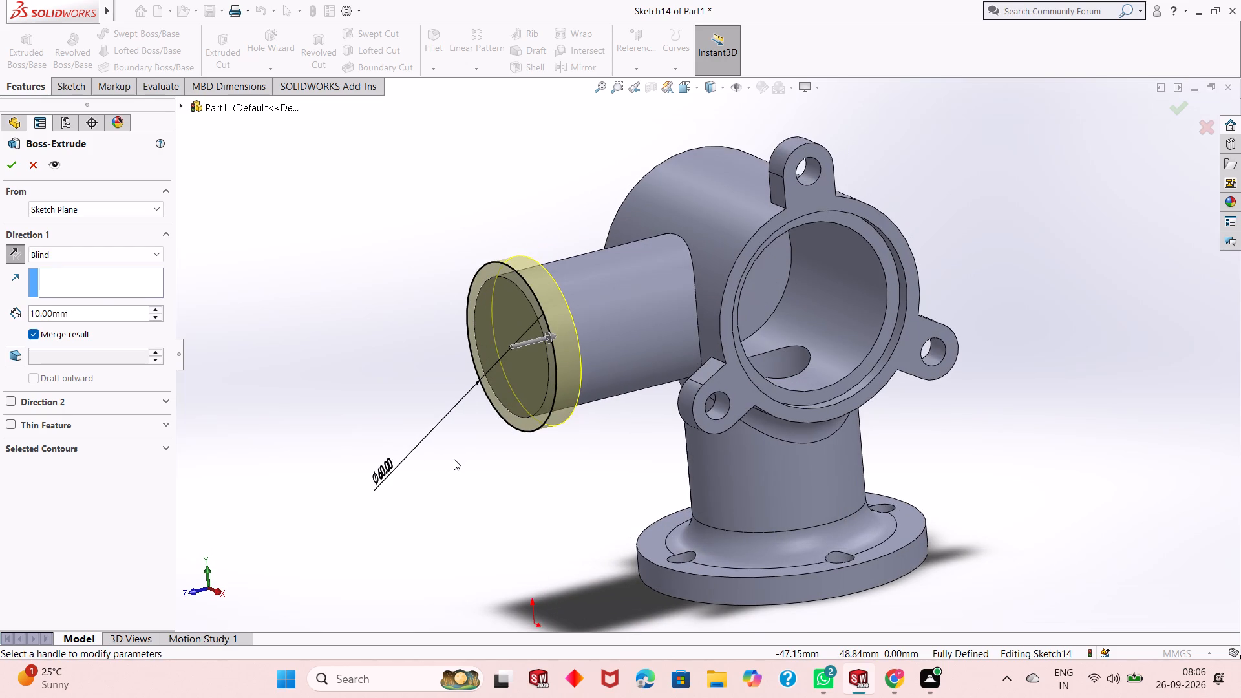
# Set the collar's extrusion depth to 20 mm and finish the boss.
pyautogui.doubleClick(75, 312)
pyautogui.write('20')
pyautogui.press('Return')
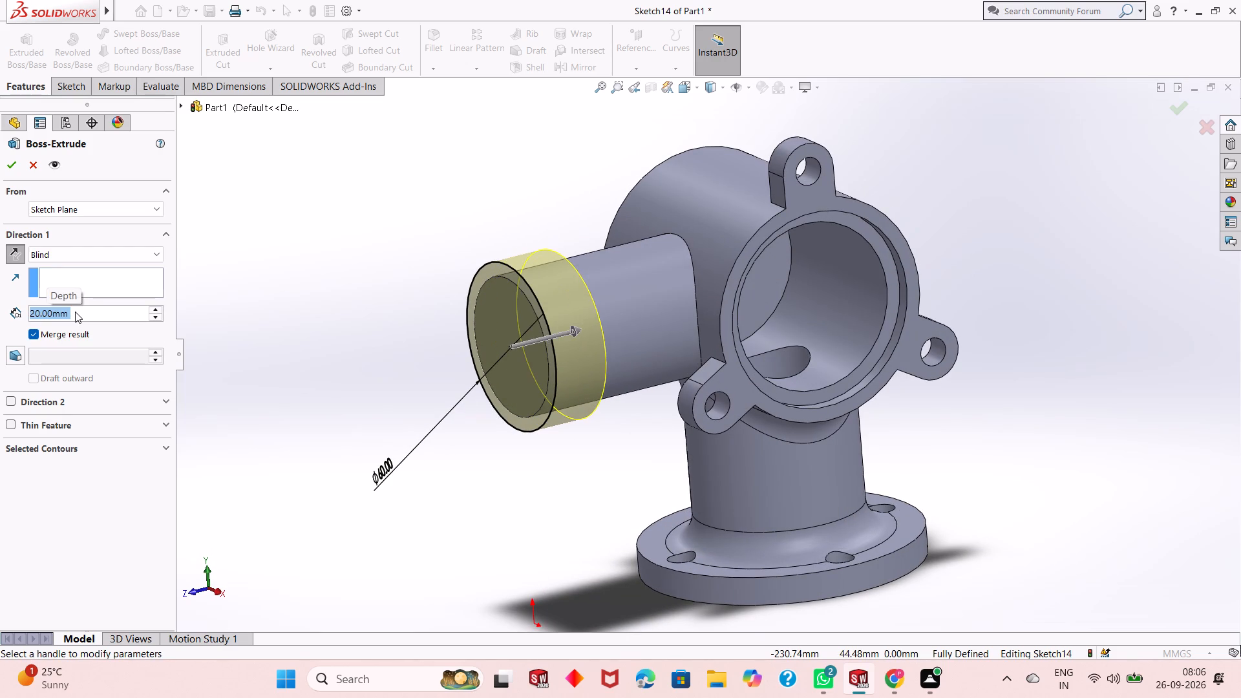
pyautogui.click(6, 169)
pyautogui.click(390, 390)
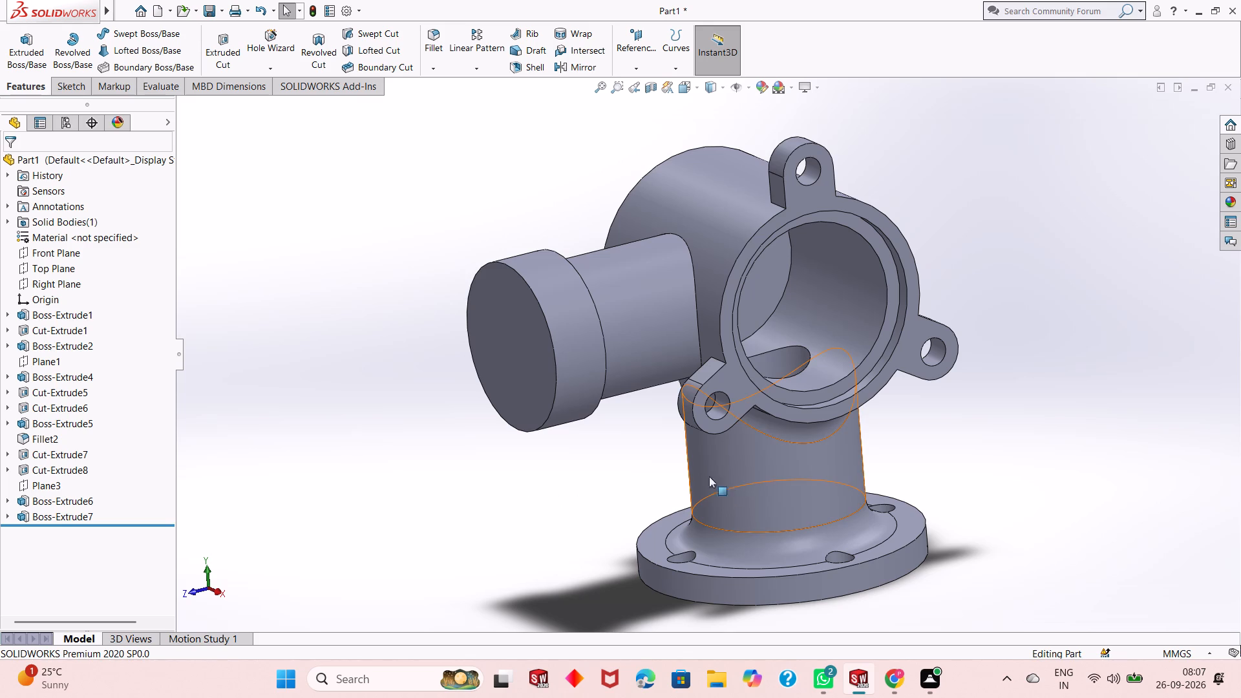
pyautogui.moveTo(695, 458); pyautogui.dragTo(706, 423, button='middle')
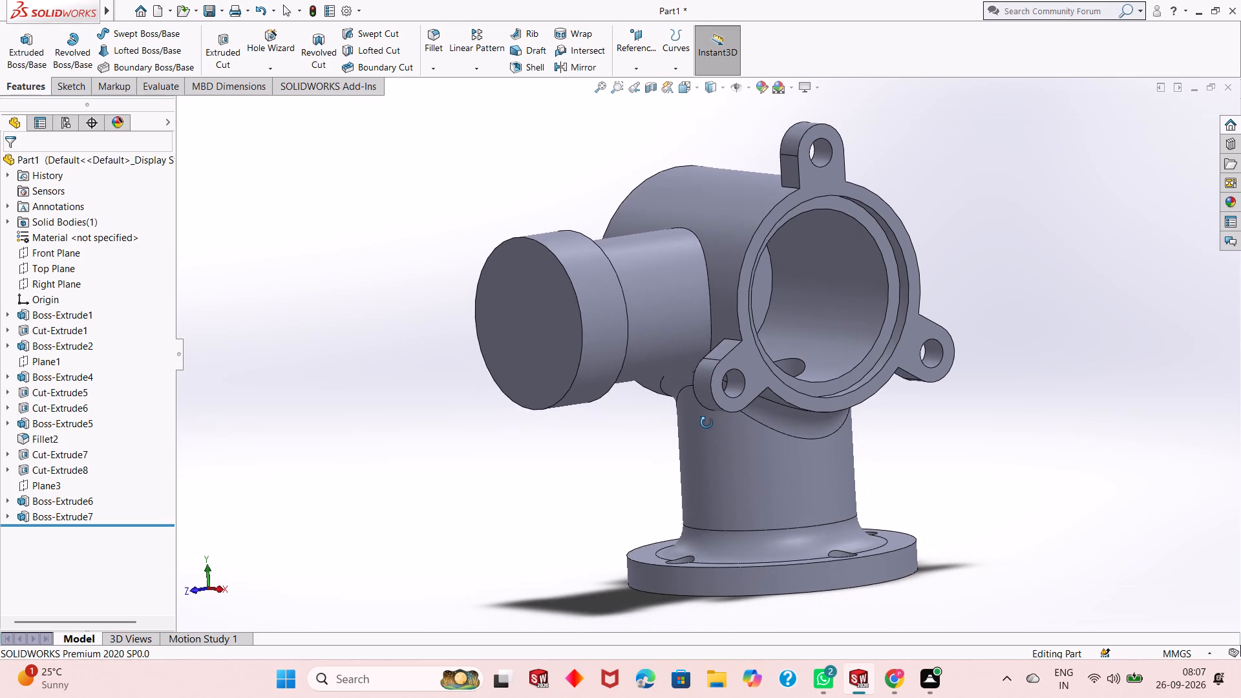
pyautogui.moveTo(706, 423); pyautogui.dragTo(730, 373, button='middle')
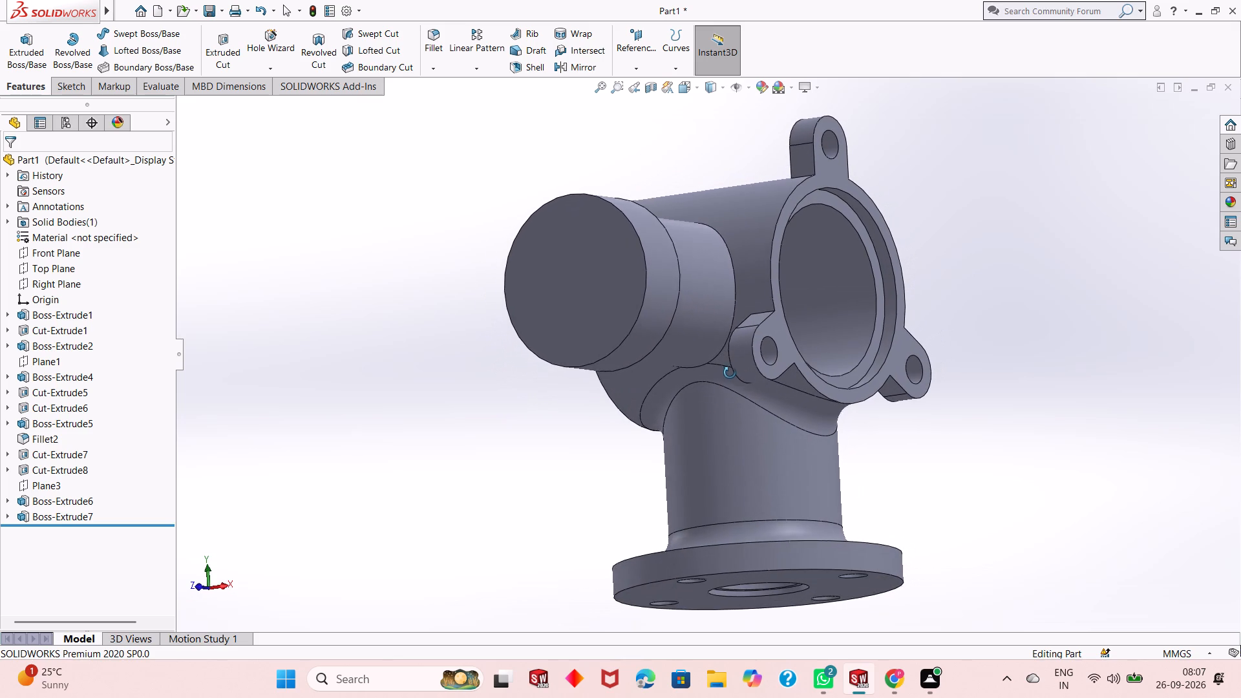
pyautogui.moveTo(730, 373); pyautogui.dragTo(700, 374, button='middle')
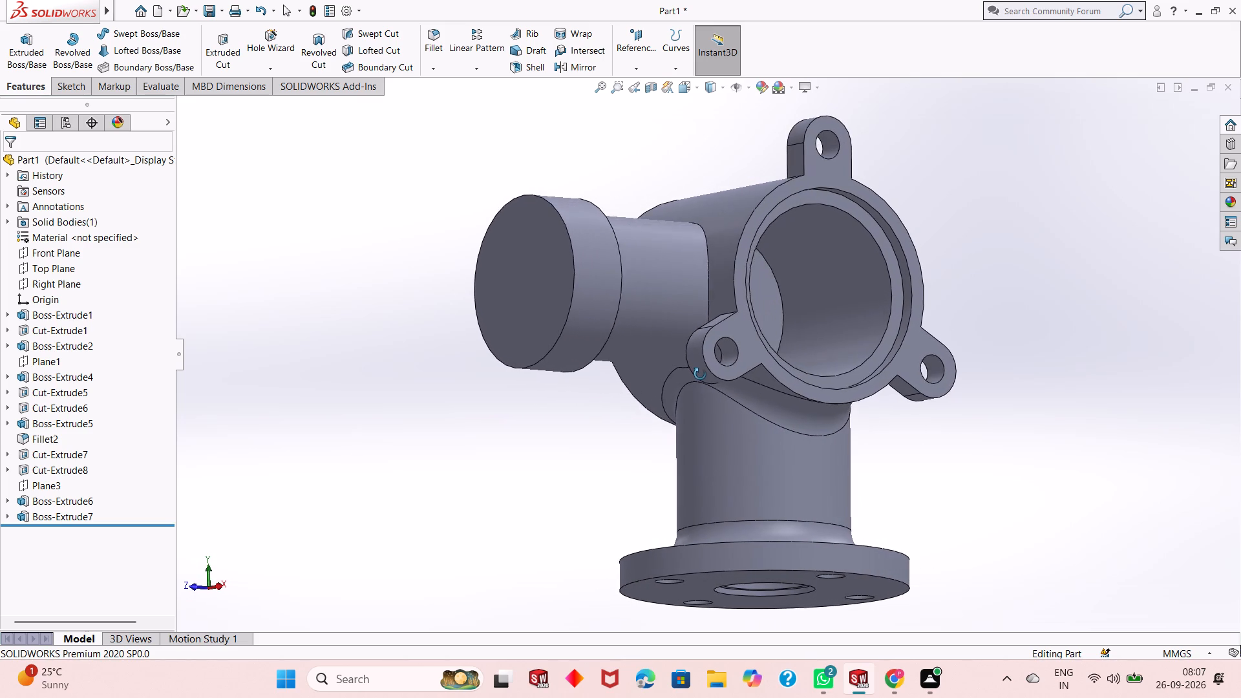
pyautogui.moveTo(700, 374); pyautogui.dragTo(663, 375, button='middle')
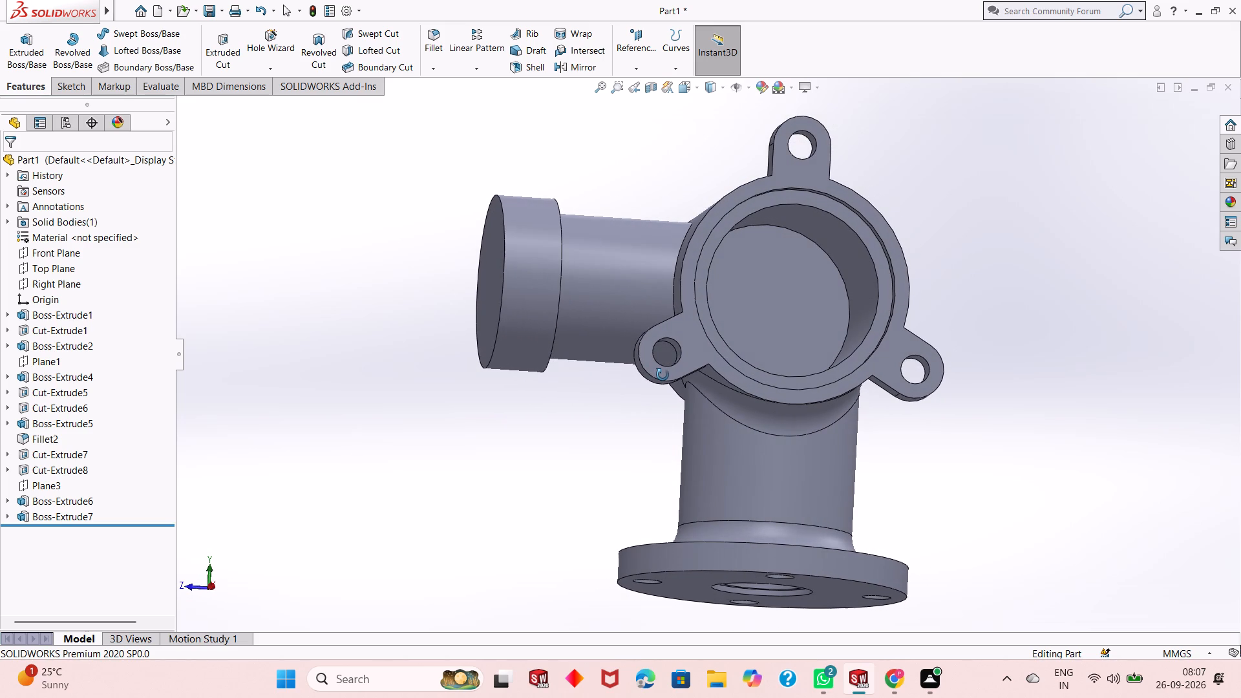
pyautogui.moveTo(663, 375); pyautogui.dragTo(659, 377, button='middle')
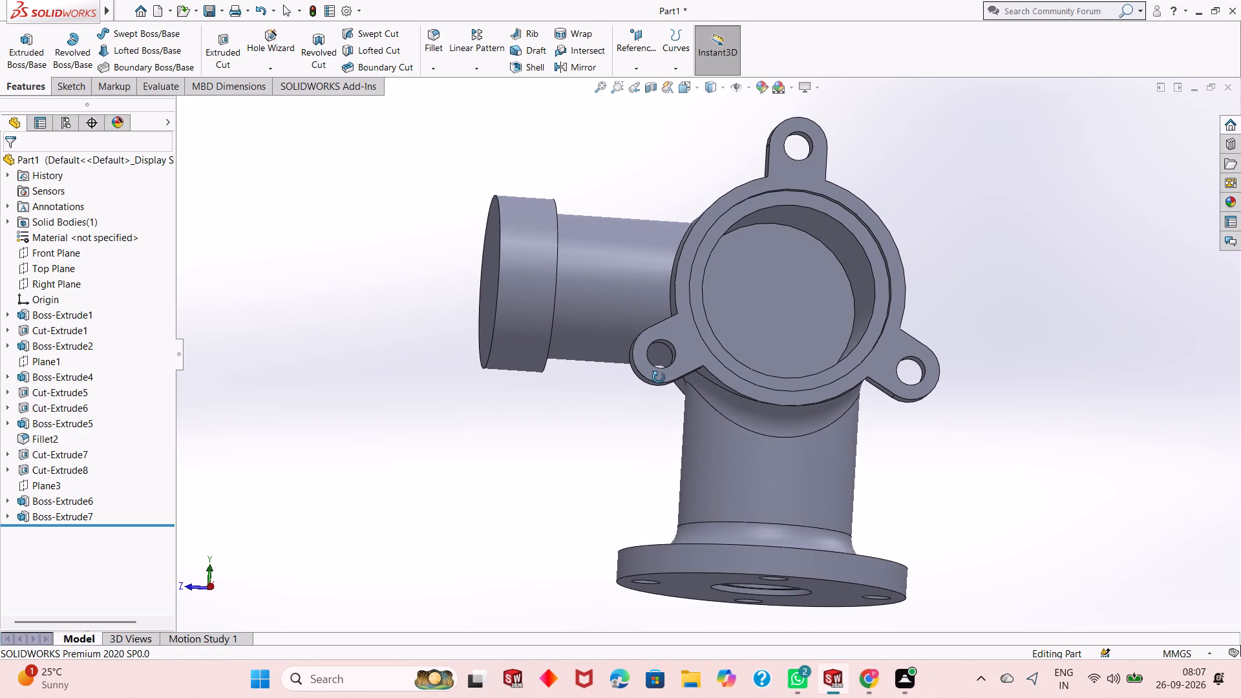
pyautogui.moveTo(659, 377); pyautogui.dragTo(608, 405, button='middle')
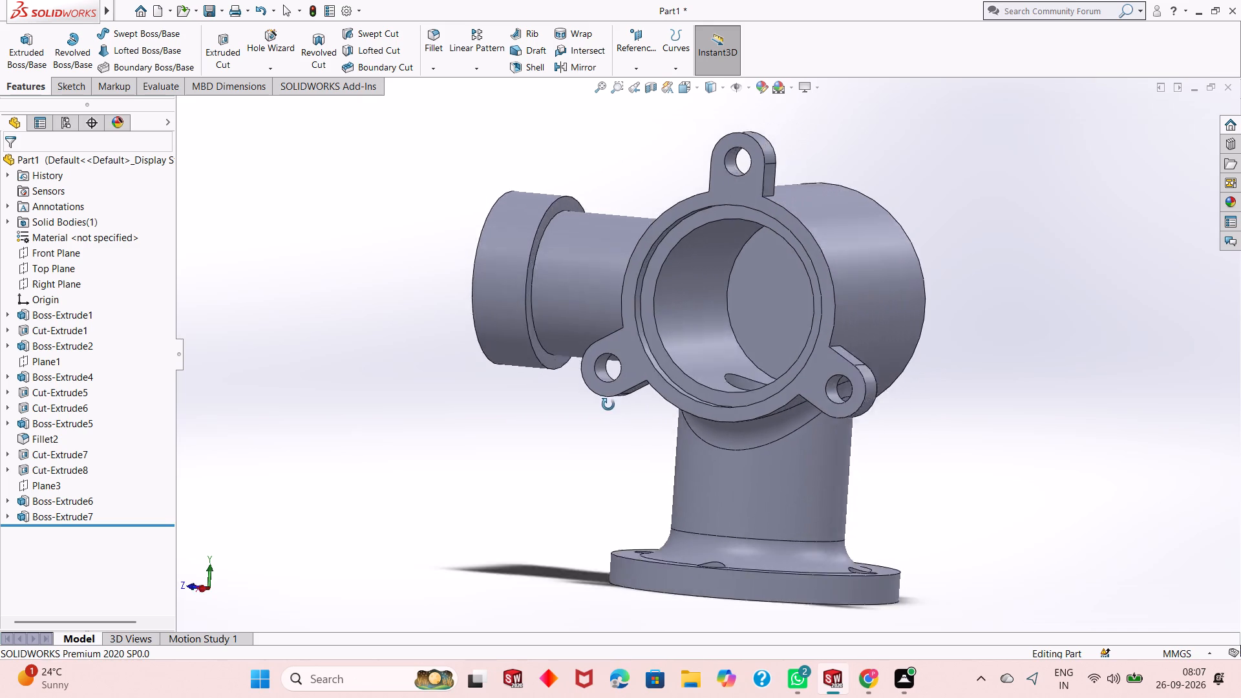
# Start a sketch on the collar's outer end face and draw a concentric circle about 30 mm in diameter.
pyautogui.moveTo(608, 405); pyautogui.dragTo(757, 350, button='middle')
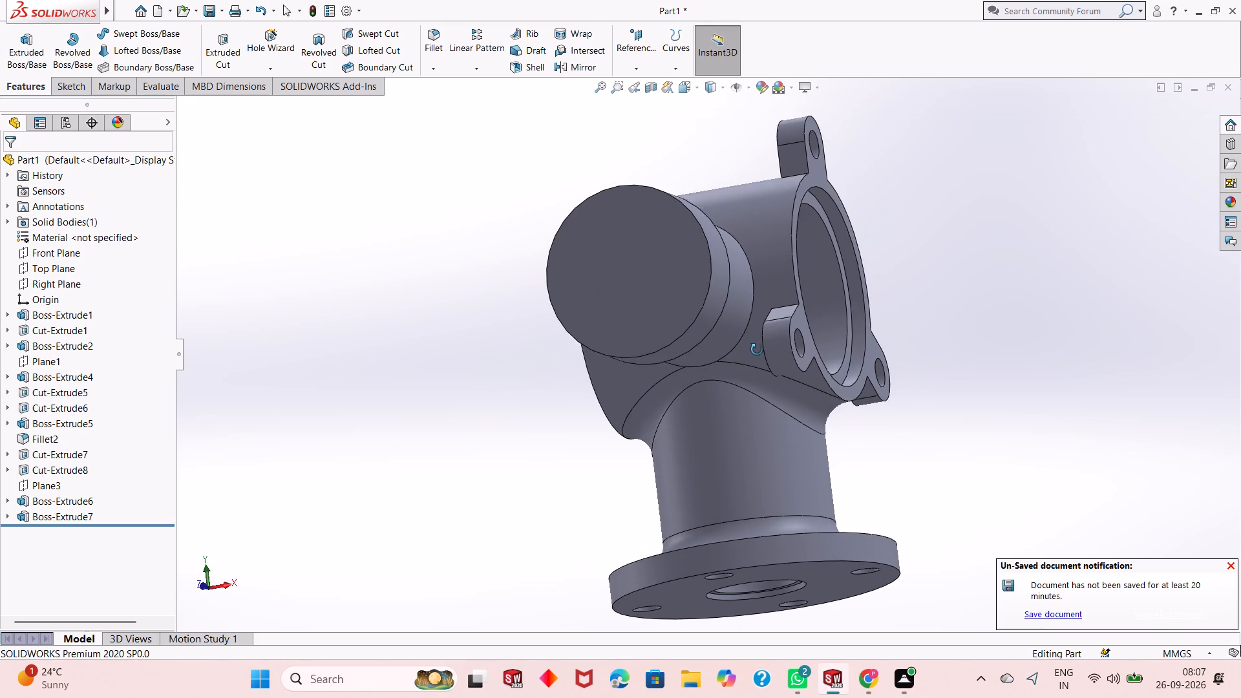
pyautogui.moveTo(757, 350); pyautogui.dragTo(759, 351, button='middle')
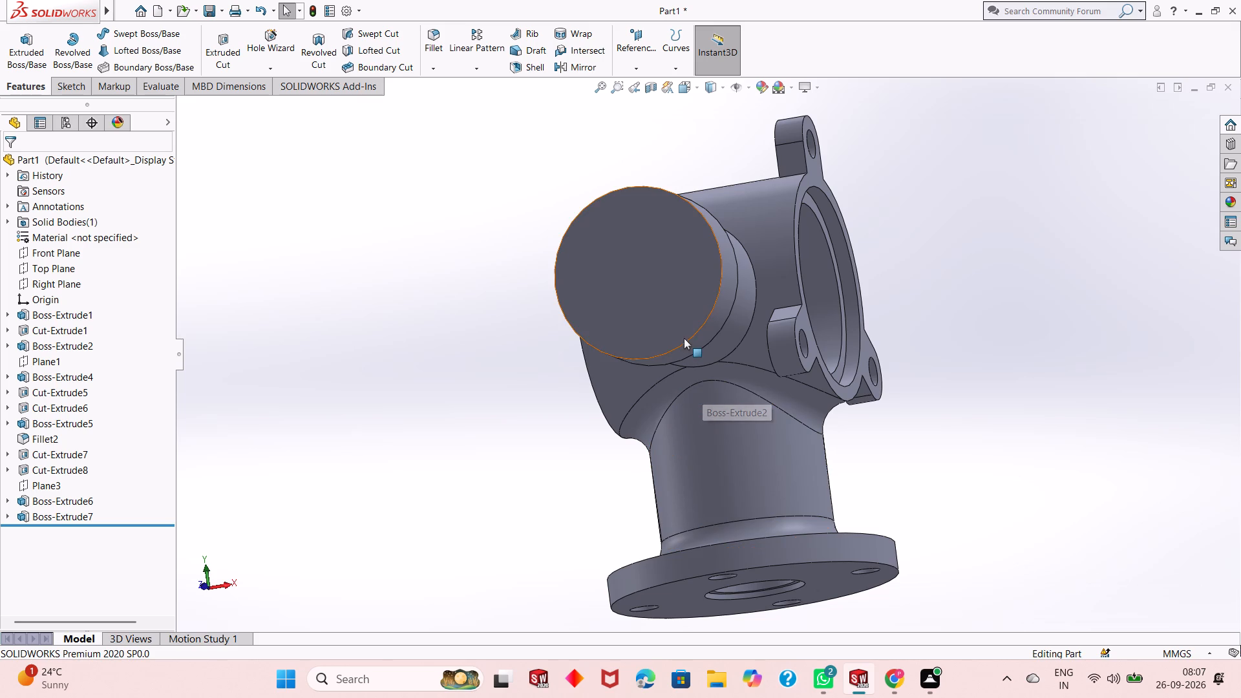
pyautogui.click(668, 303)
pyautogui.click(726, 262)
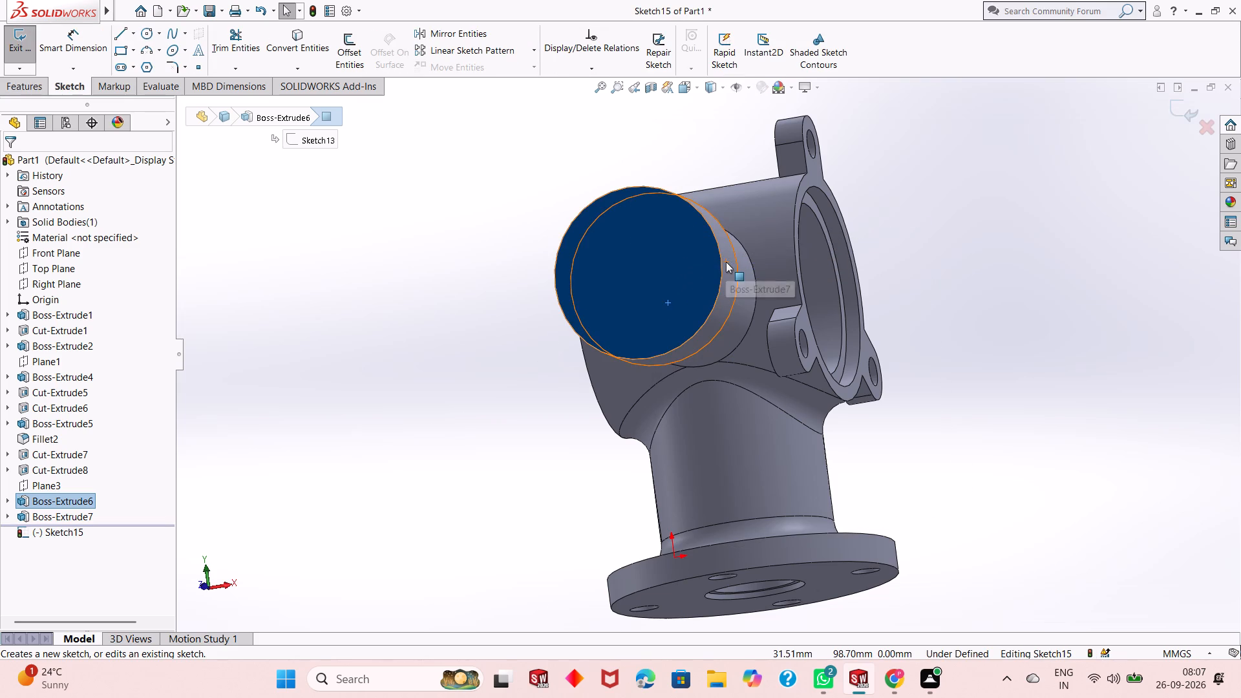
pyautogui.hotkey('ctrl', '8')
pyautogui.press('Escape')
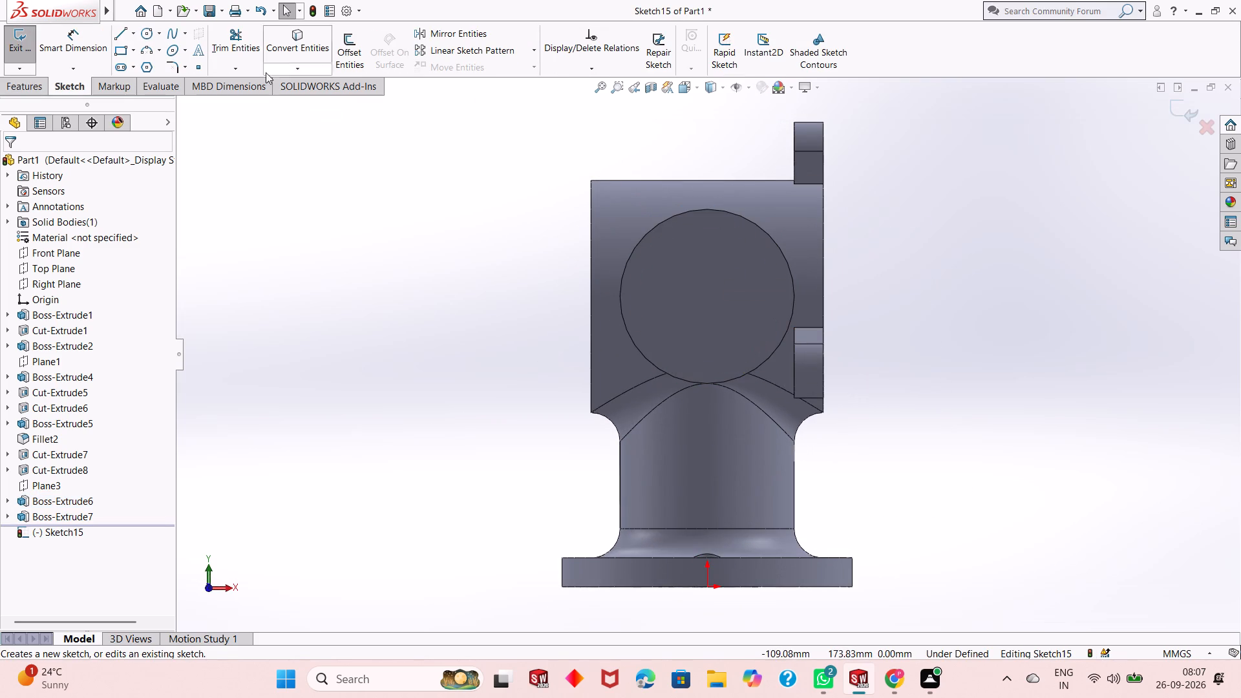
pyautogui.click(147, 32)
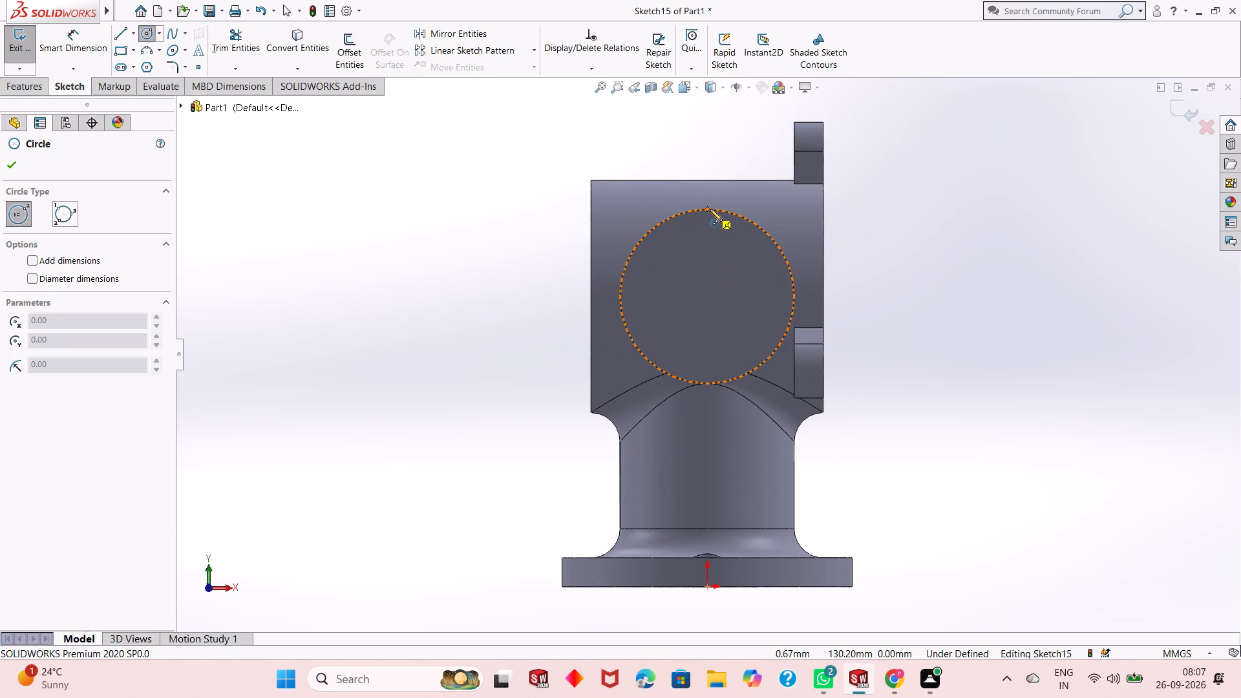
pyautogui.click(706, 296)
pyautogui.click(716, 253)
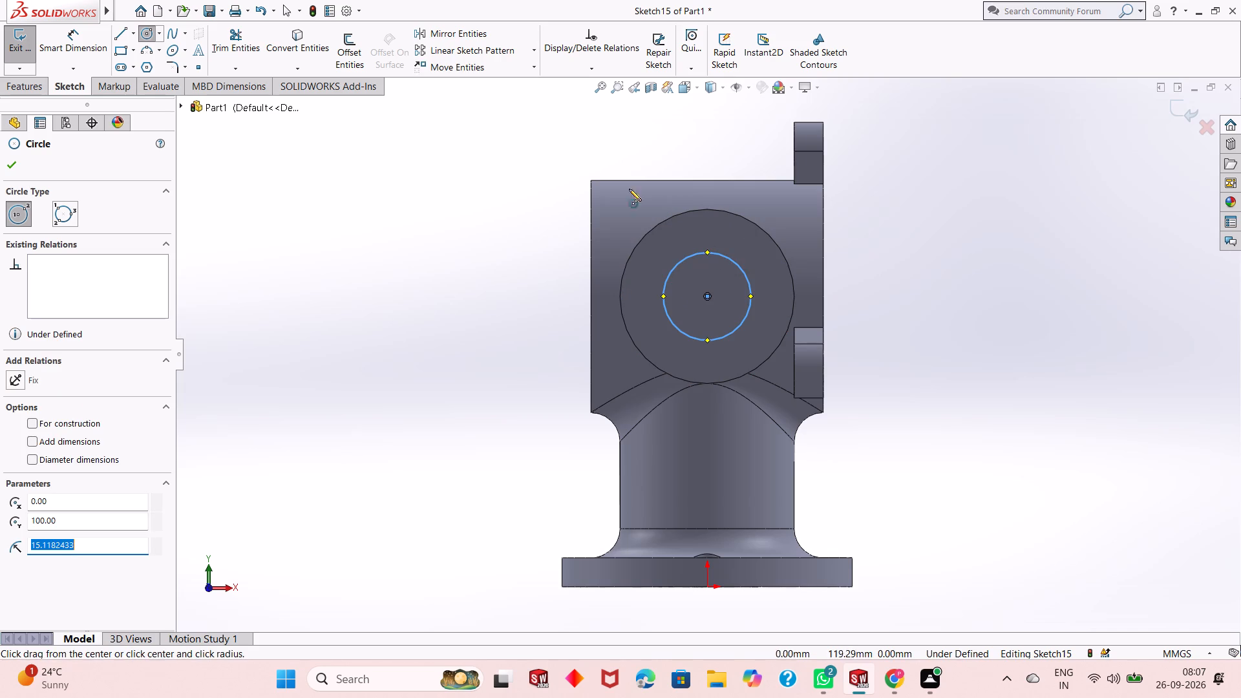
pyautogui.rightClick(324, 181)
pyautogui.click(370, 196)
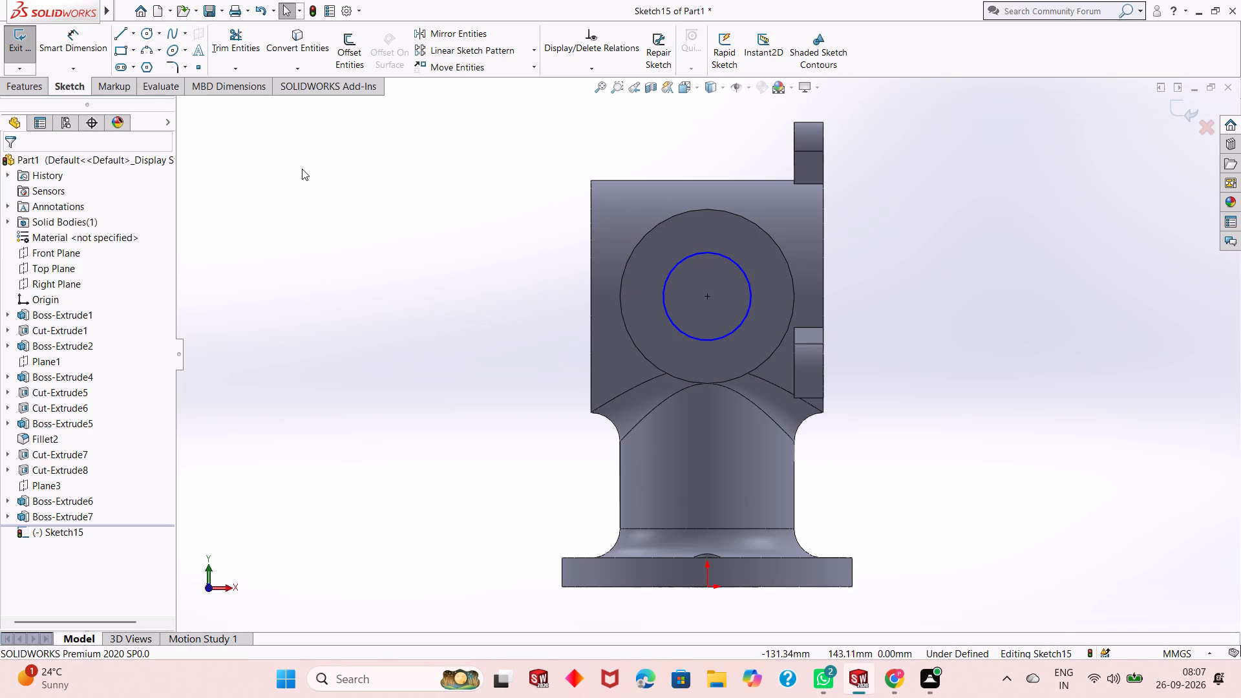
# Dimension the new circle's diameter at 50 mm and leave dimensioning.
pyautogui.click(97, 54)
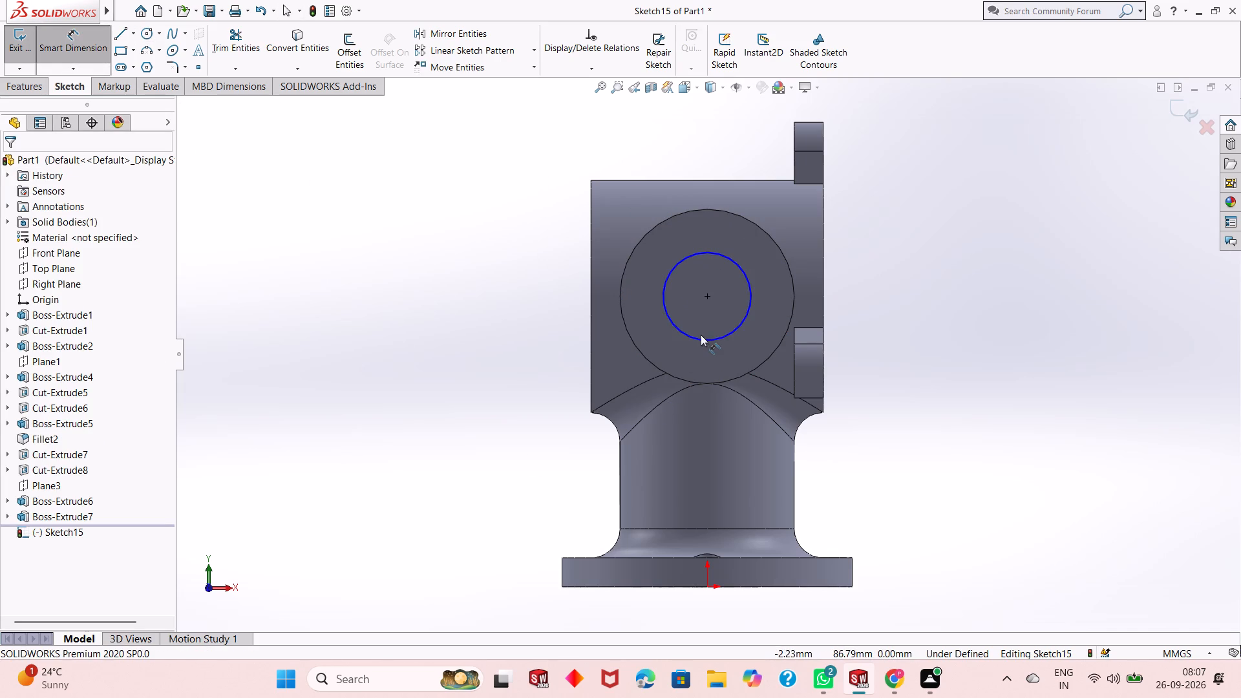
pyautogui.click(701, 335)
pyautogui.click(692, 340)
pyautogui.click(471, 453)
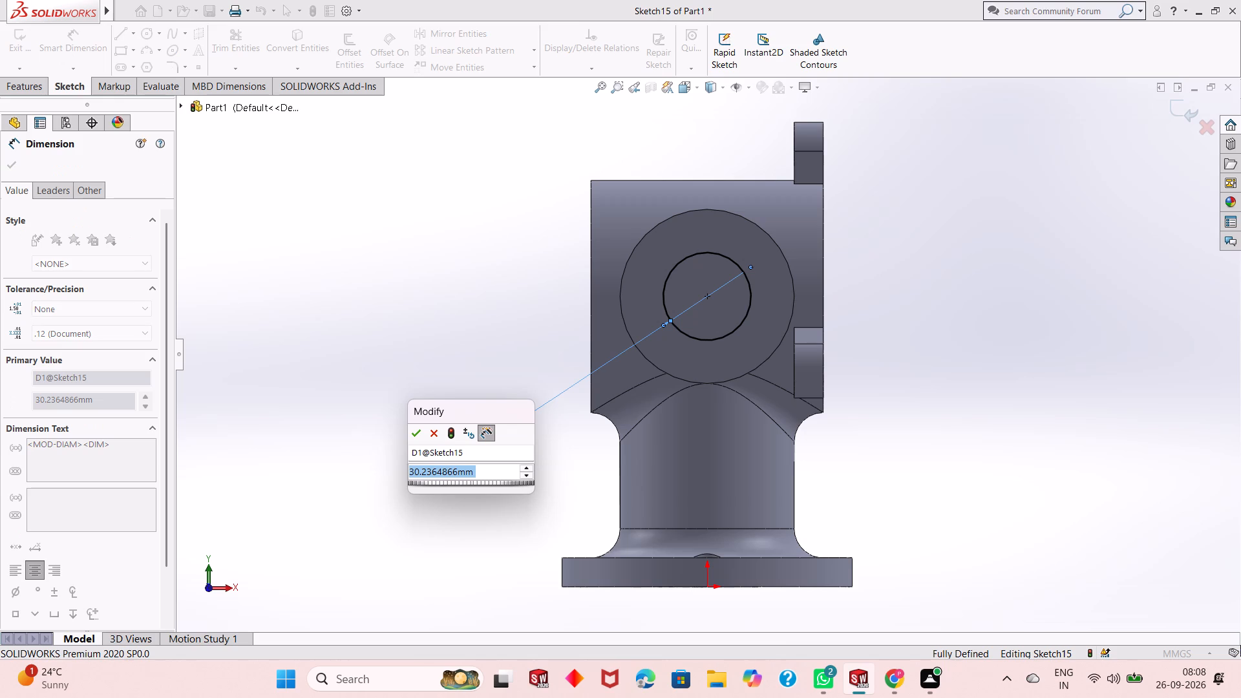
pyautogui.write('50')
pyautogui.press('Return')
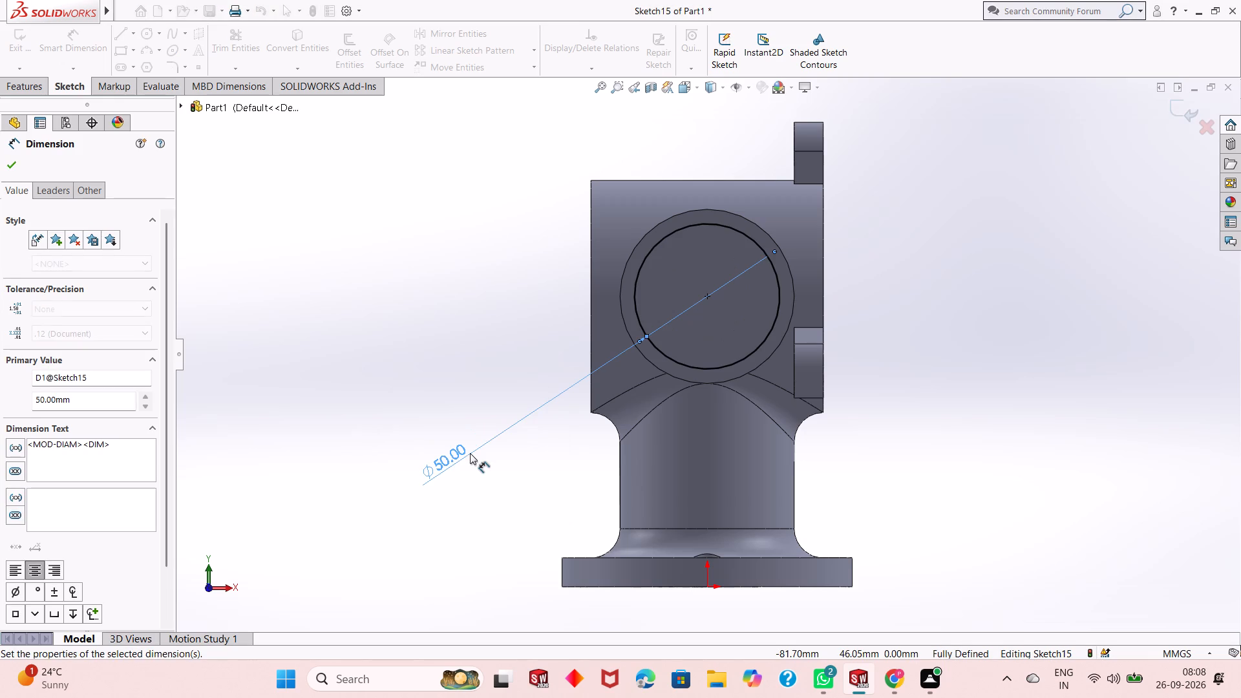
pyautogui.click(17, 174)
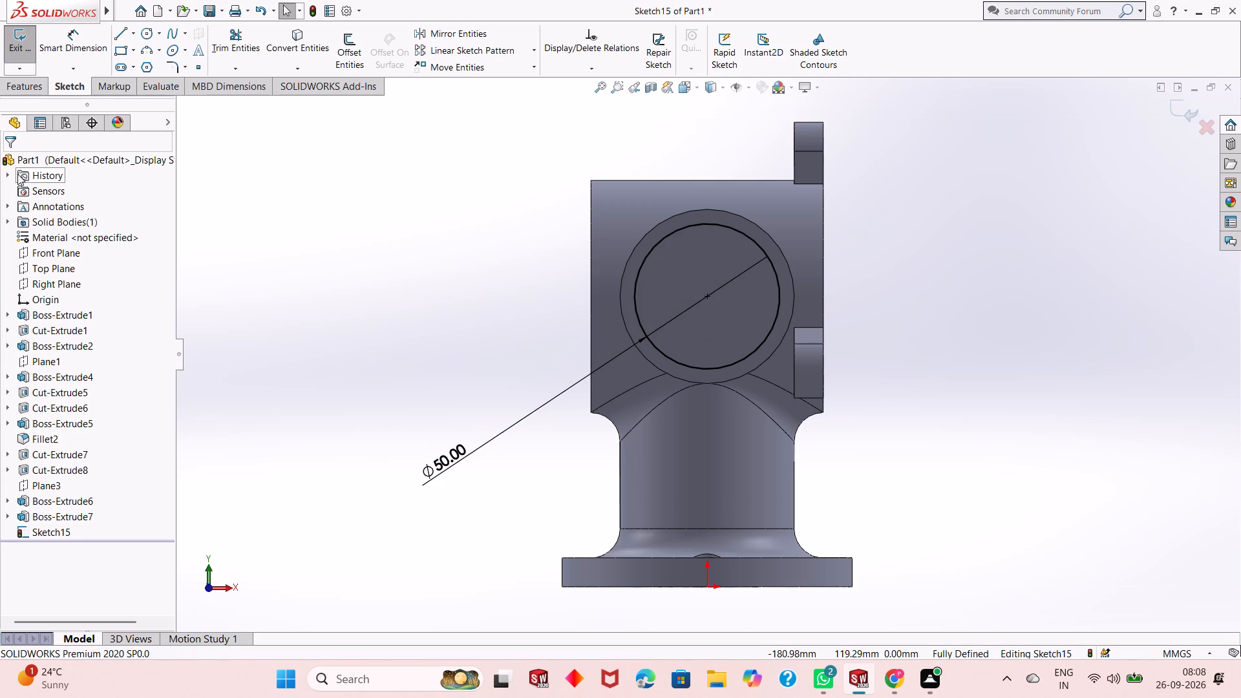
# Cut the 50 mm circle into the collar's end face as a blind extruded cut, settling on a 5 mm depth.
pyautogui.click(17, 97)
pyautogui.click(18, 94)
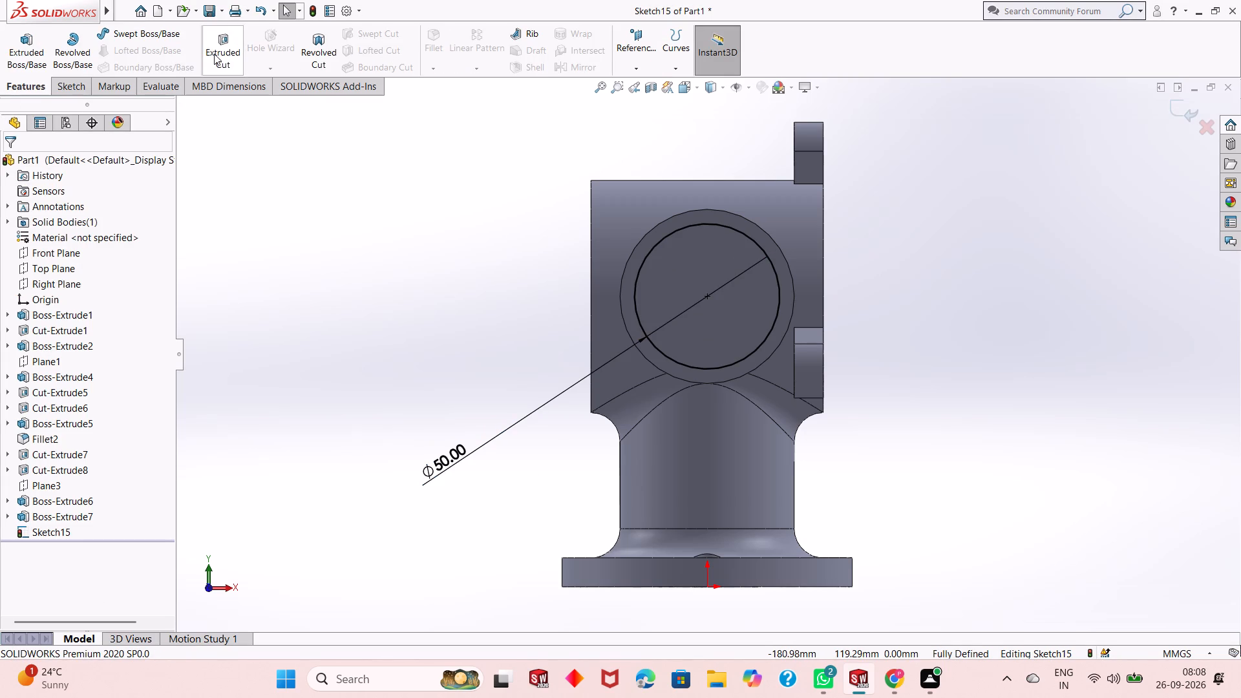
pyautogui.click(217, 52)
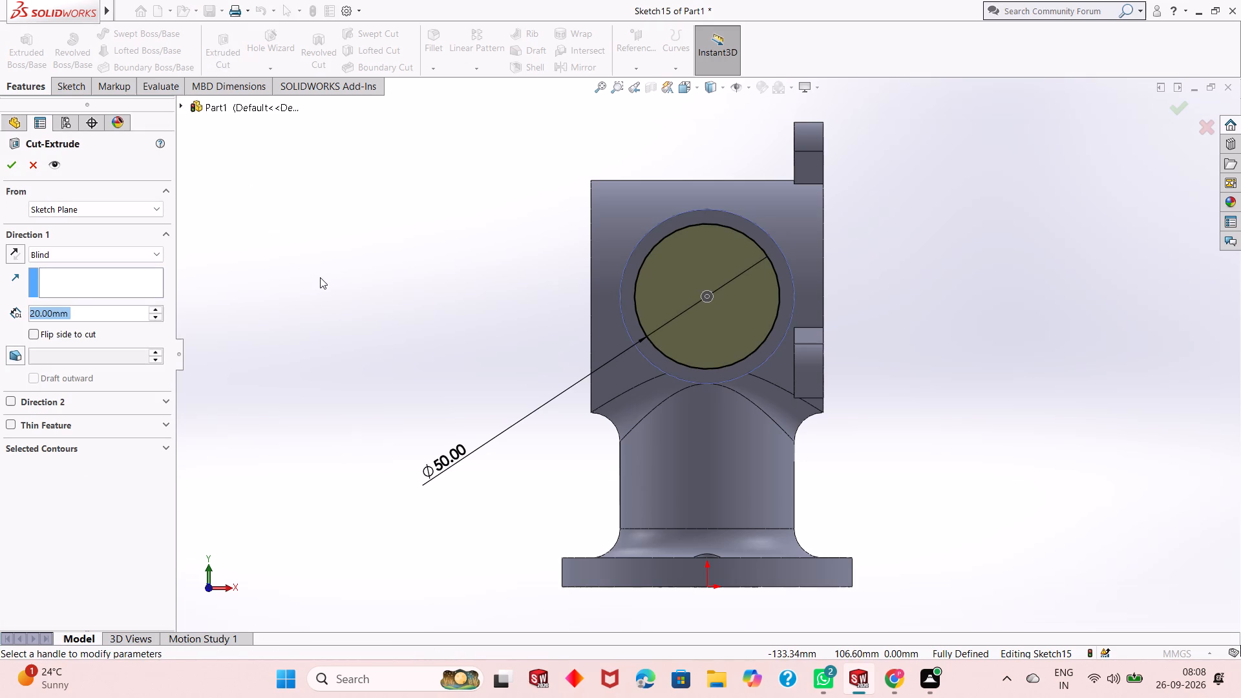
pyautogui.moveTo(648, 287); pyautogui.dragTo(606, 312, button='middle')
pyautogui.doubleClick(116, 310)
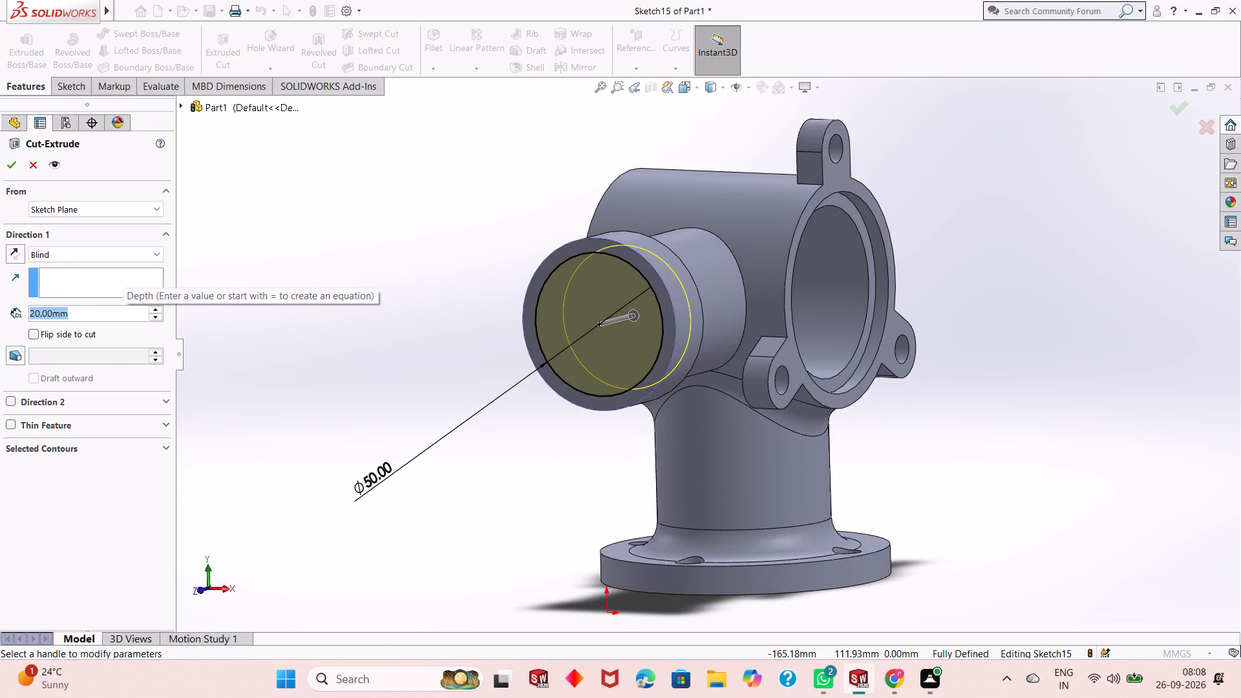
pyautogui.press('3')
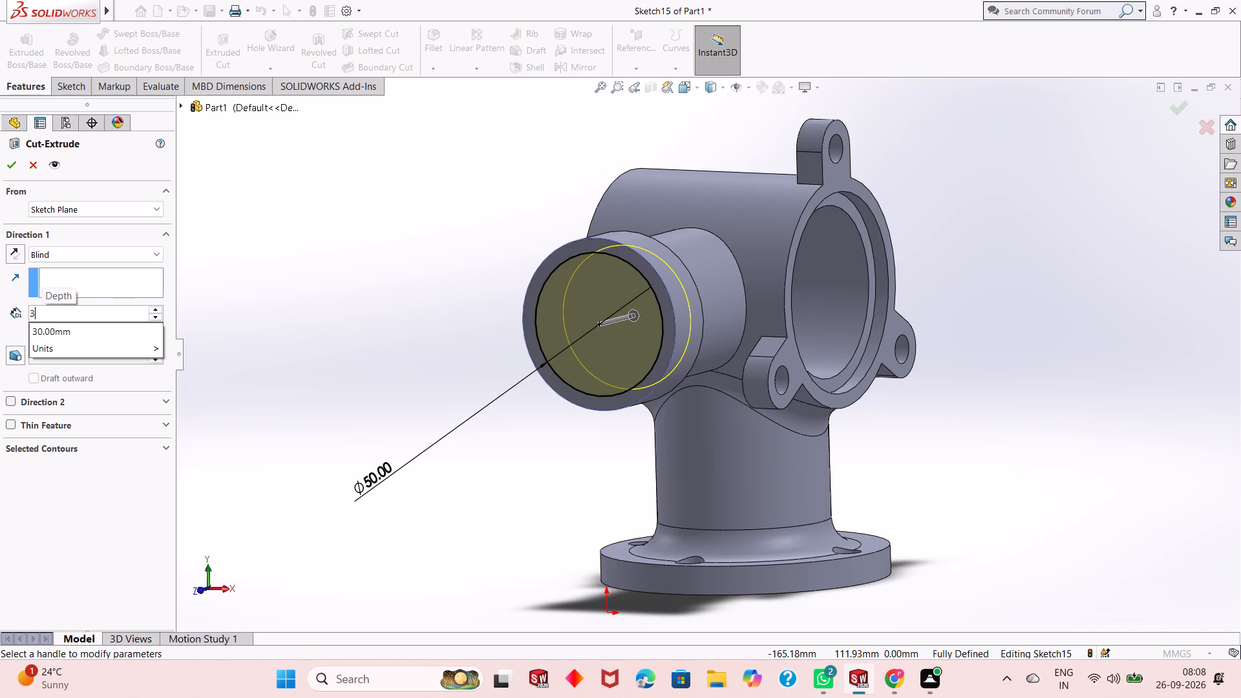
pyautogui.press('Return')
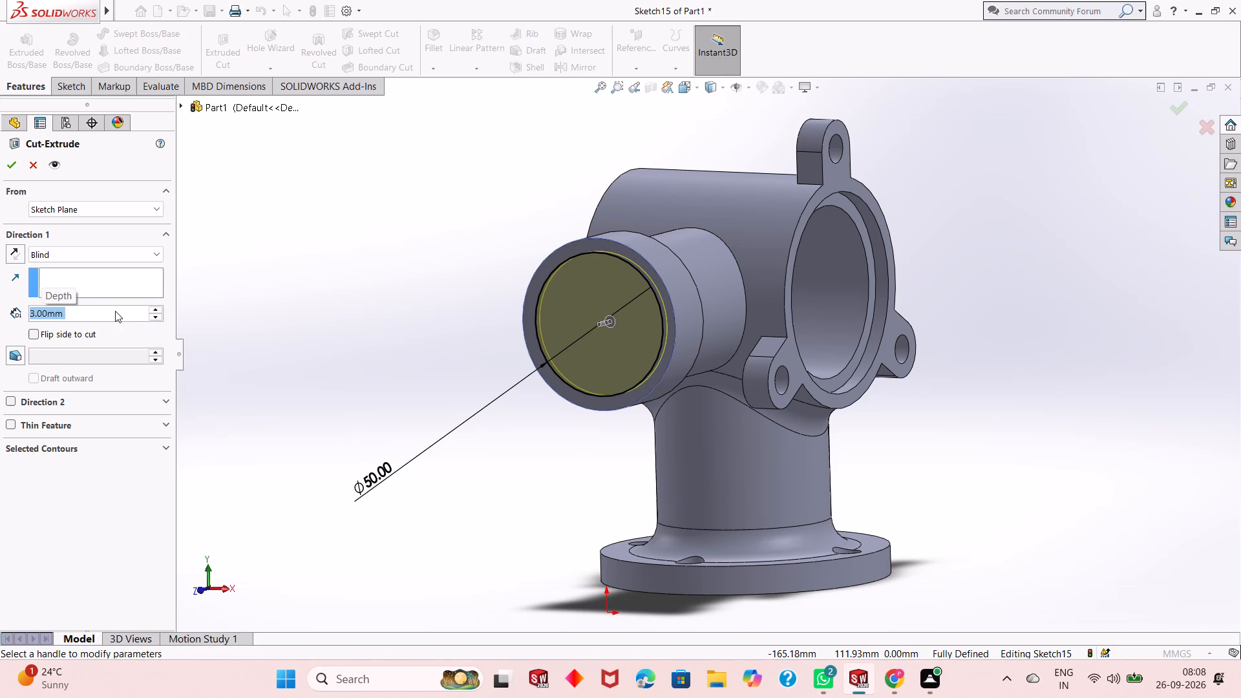
pyautogui.press('4')
pyautogui.press('Return')
pyautogui.press('5')
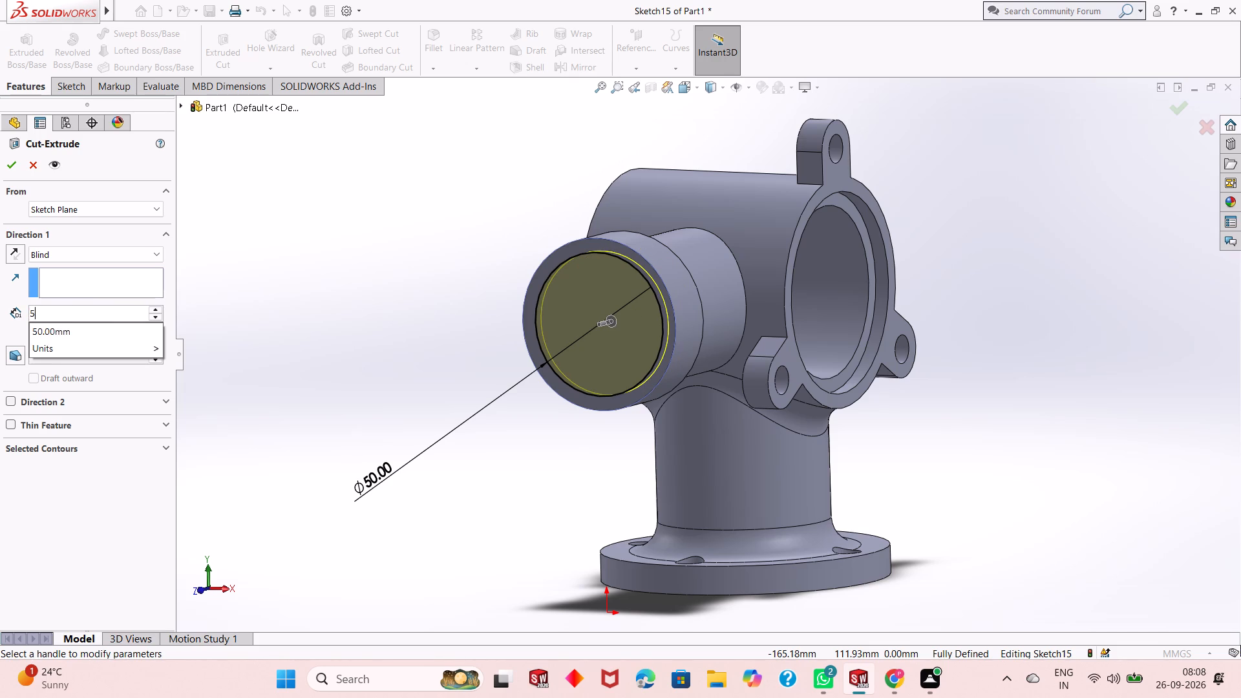
pyautogui.press('Return')
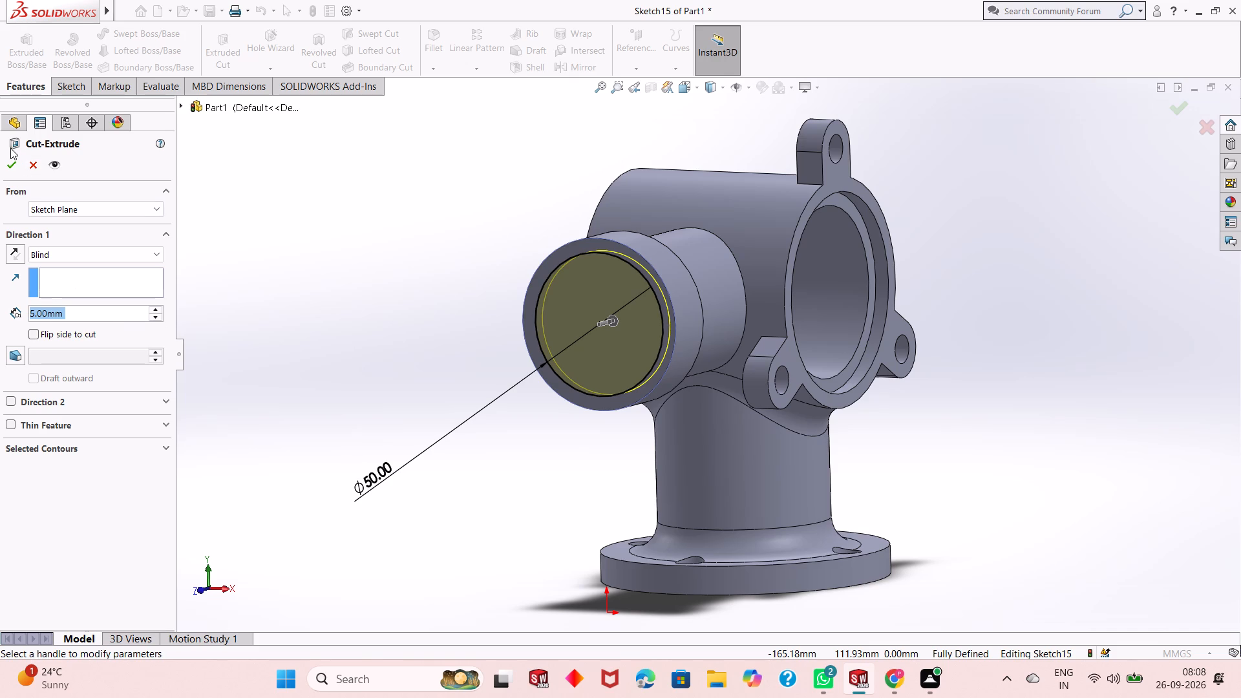
pyautogui.click(9, 164)
pyautogui.click(281, 238)
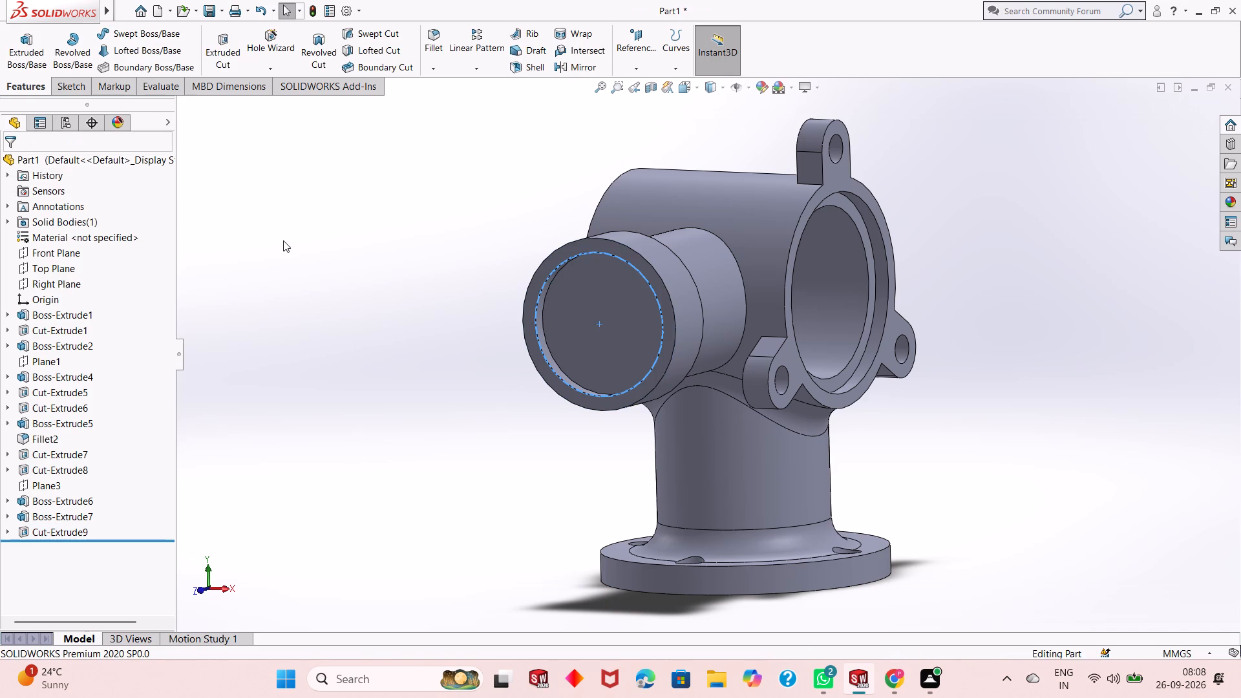
# Start a sketch on the floor of the collar's recess and draw a concentric circle about 25 mm in diameter.
pyautogui.click(589, 328)
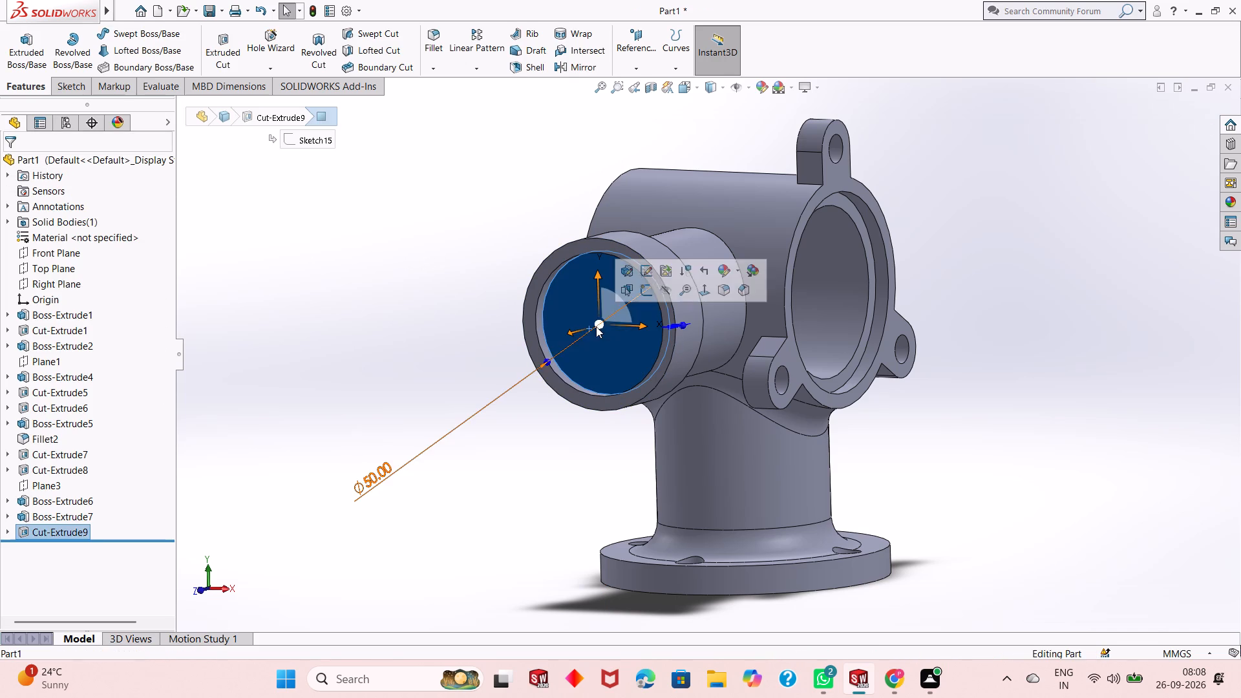
pyautogui.click(643, 295)
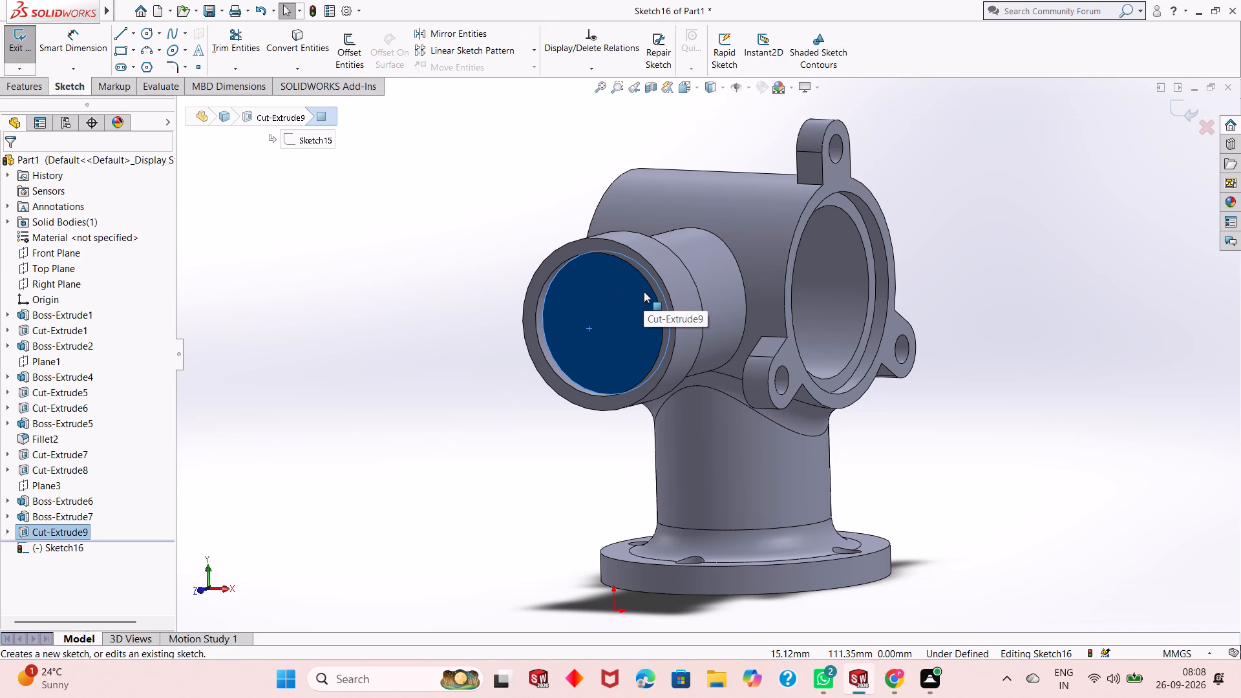
pyautogui.hotkey('ctrl', '8')
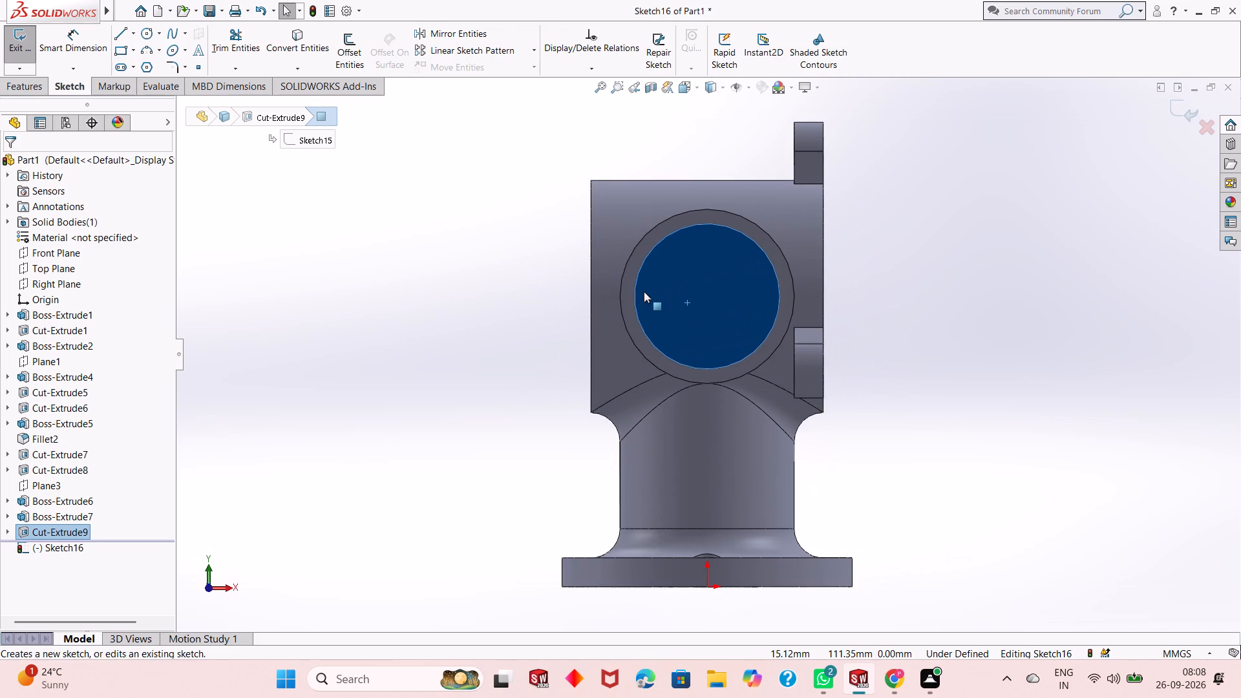
pyautogui.click(538, 294)
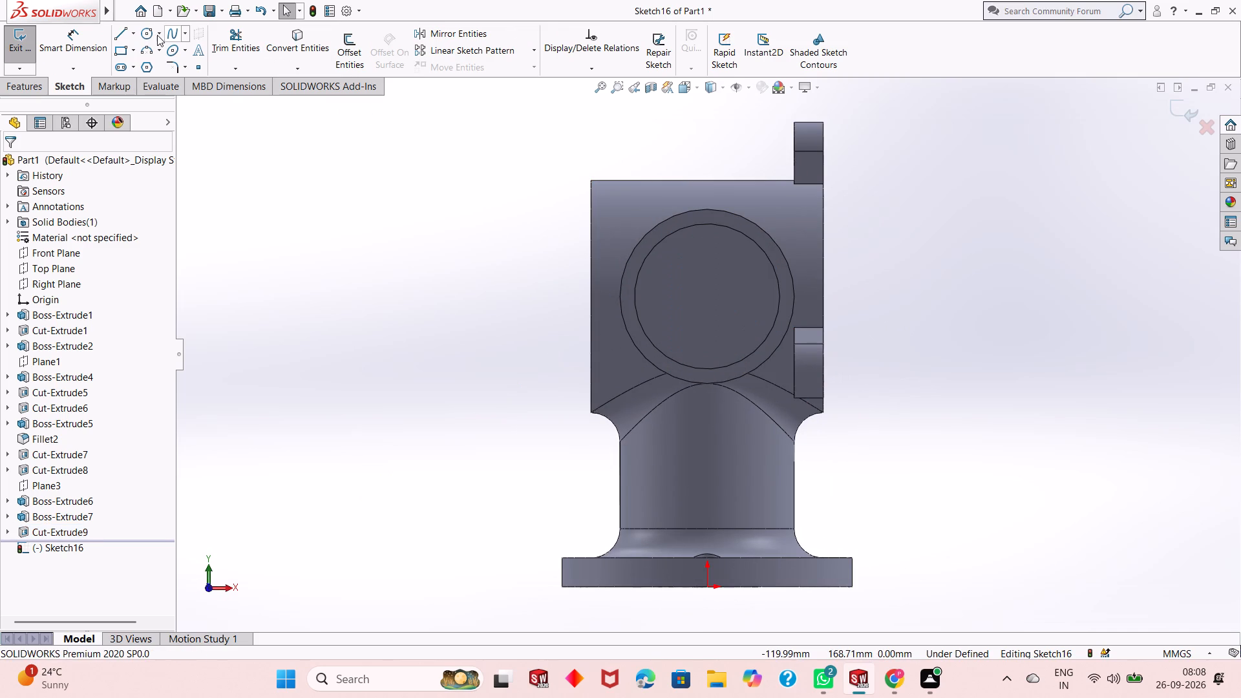
pyautogui.click(147, 37)
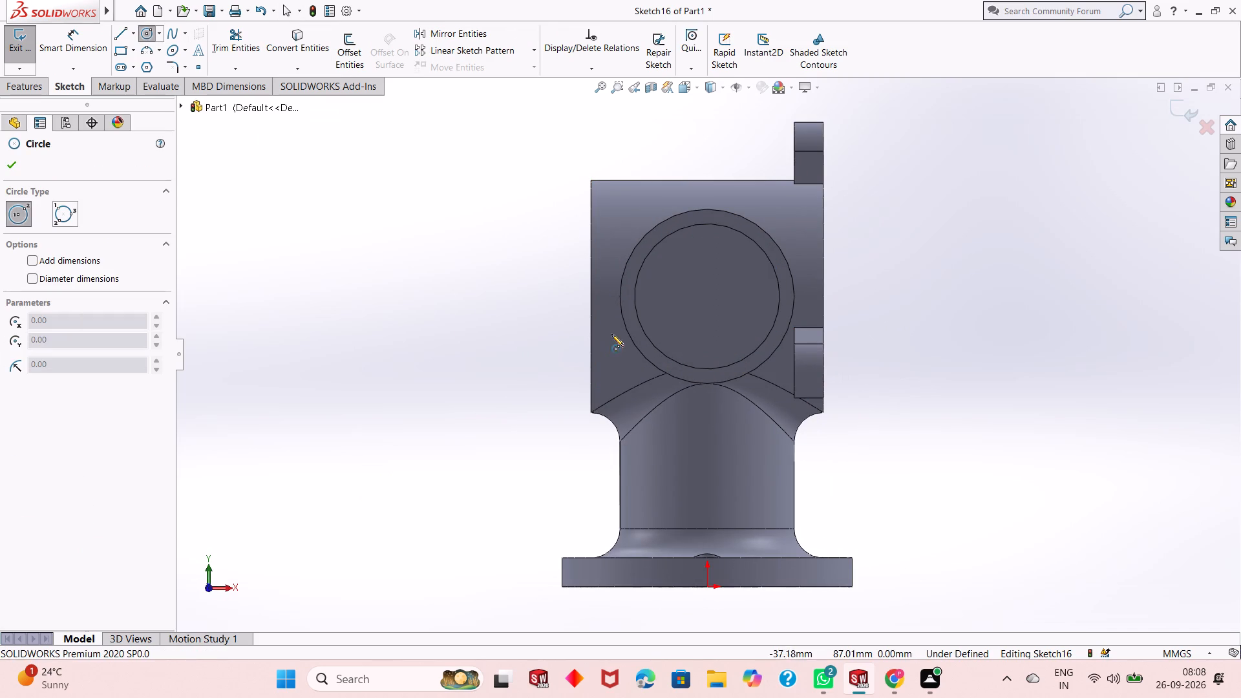
pyautogui.click(710, 296)
pyautogui.click(736, 274)
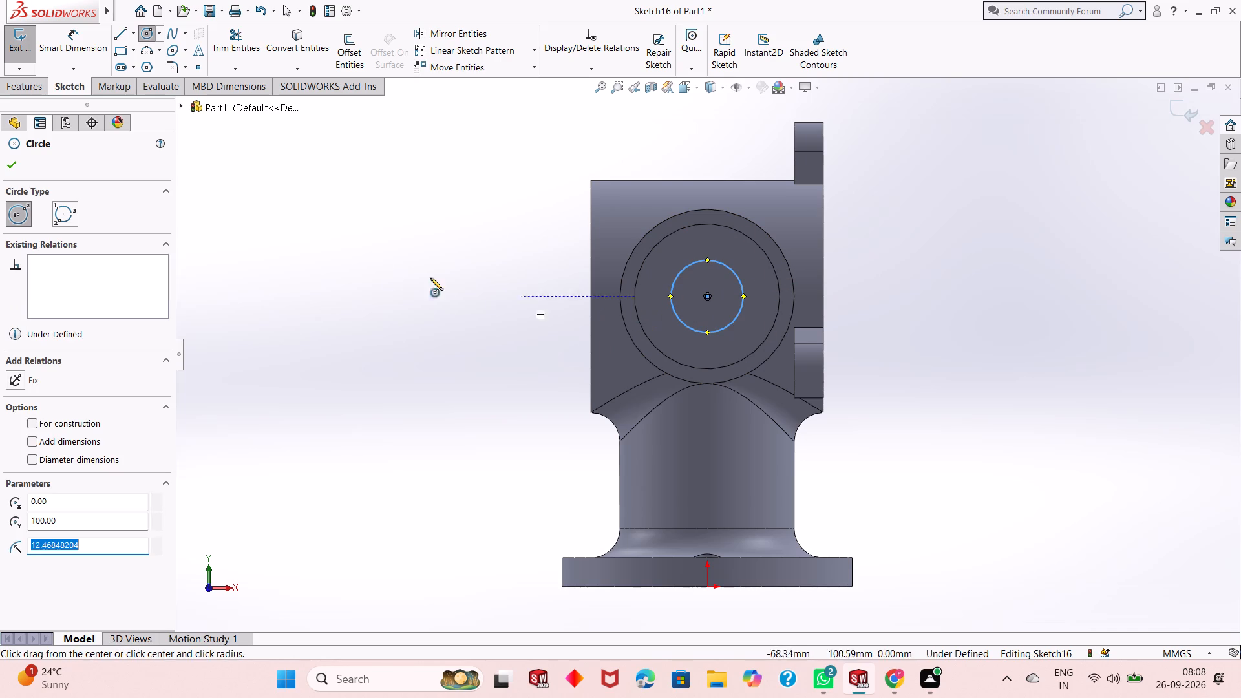
pyautogui.rightClick(368, 258)
pyautogui.click(409, 268)
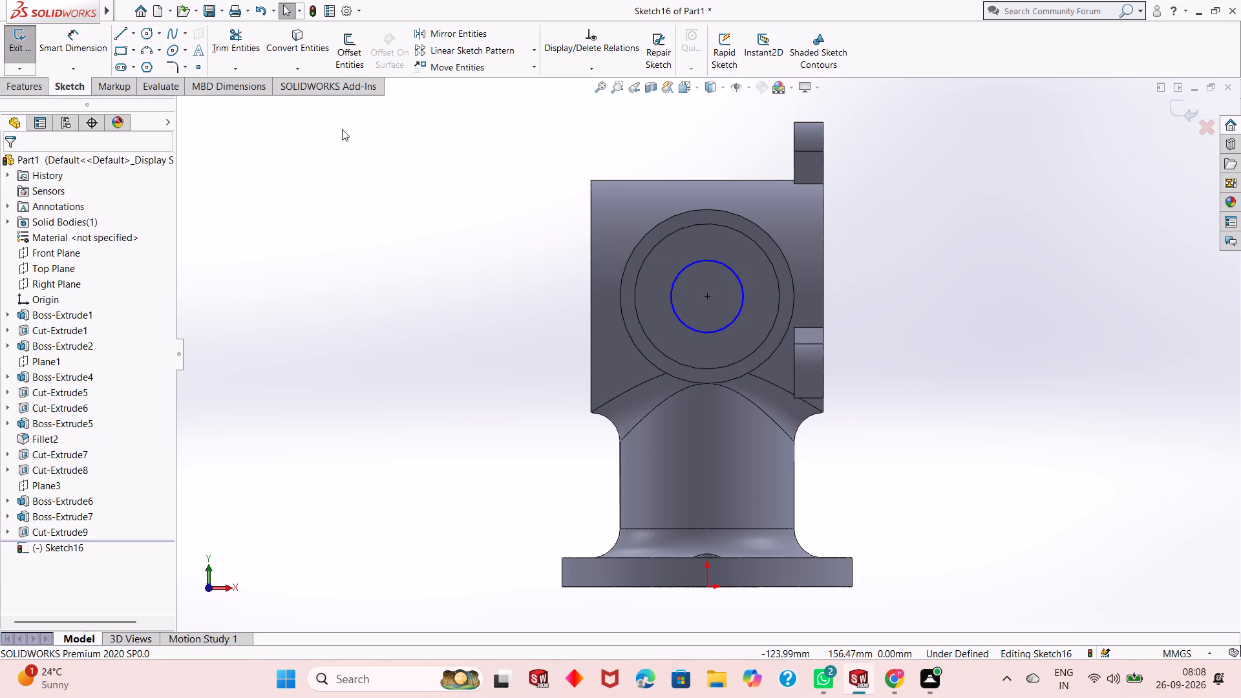
# Dimension the recess circle's diameter at 40 mm and leave dimensioning.
pyautogui.click(82, 41)
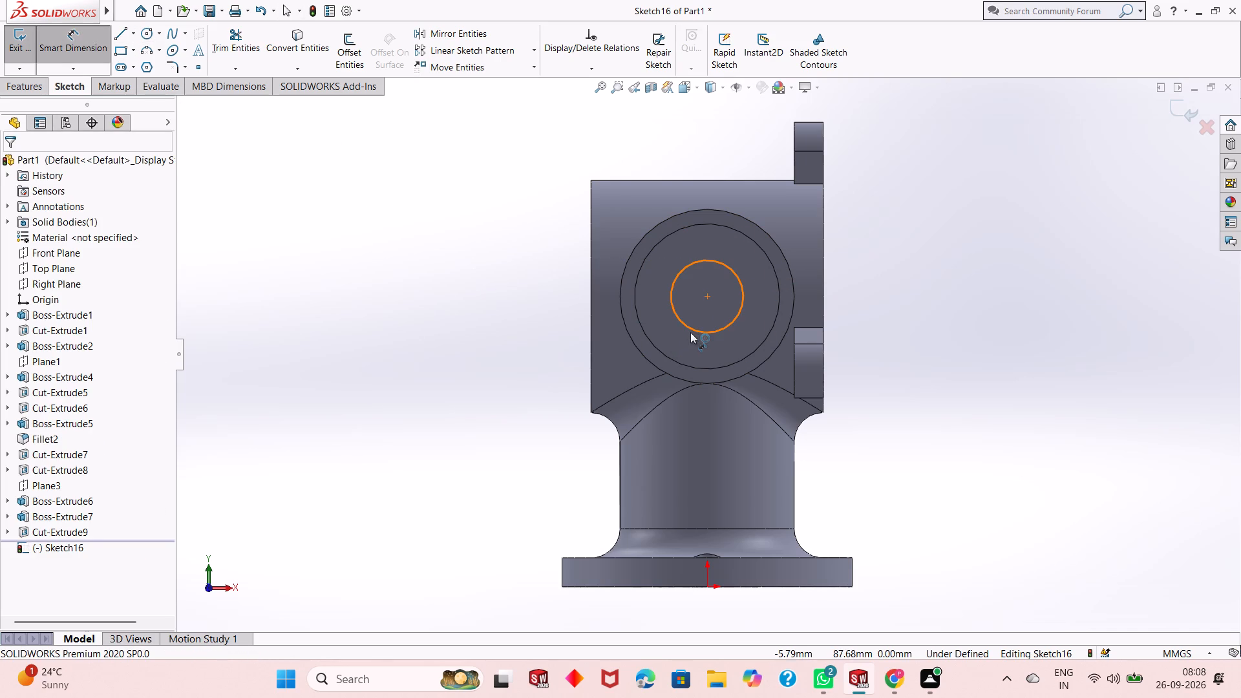
pyautogui.click(692, 332)
pyautogui.click(499, 463)
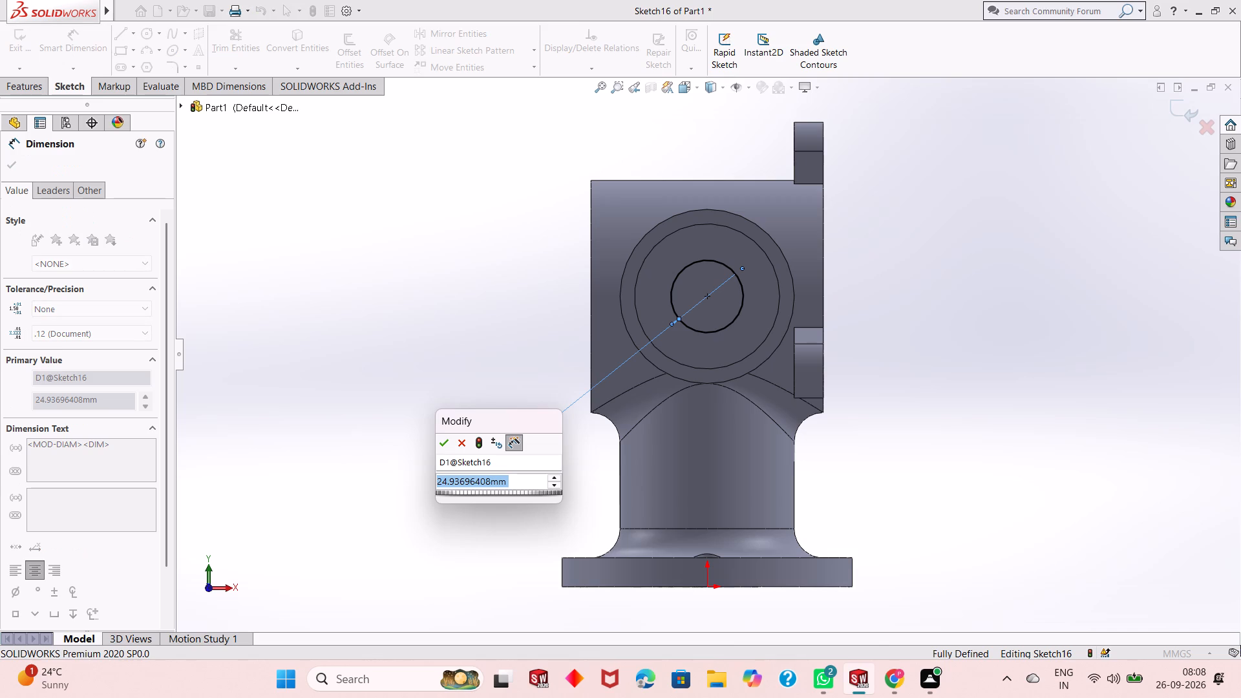
pyautogui.write('40')
pyautogui.press('Return')
pyautogui.rightClick(349, 382)
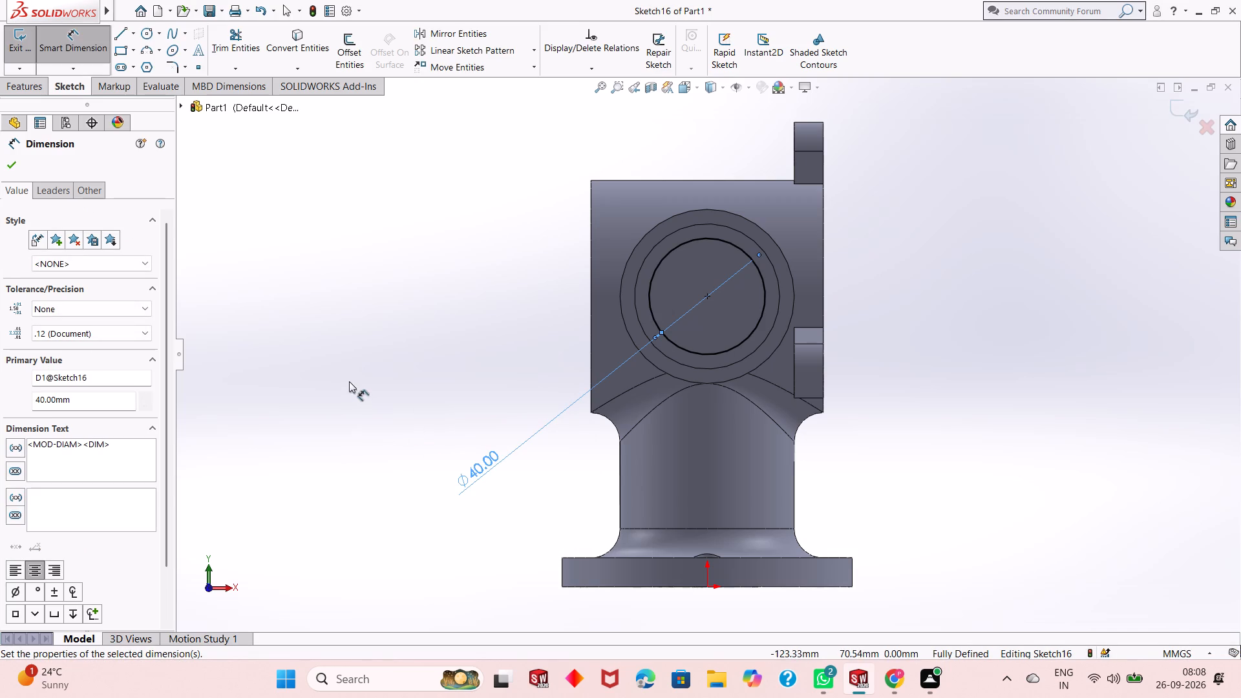
pyautogui.click(398, 428)
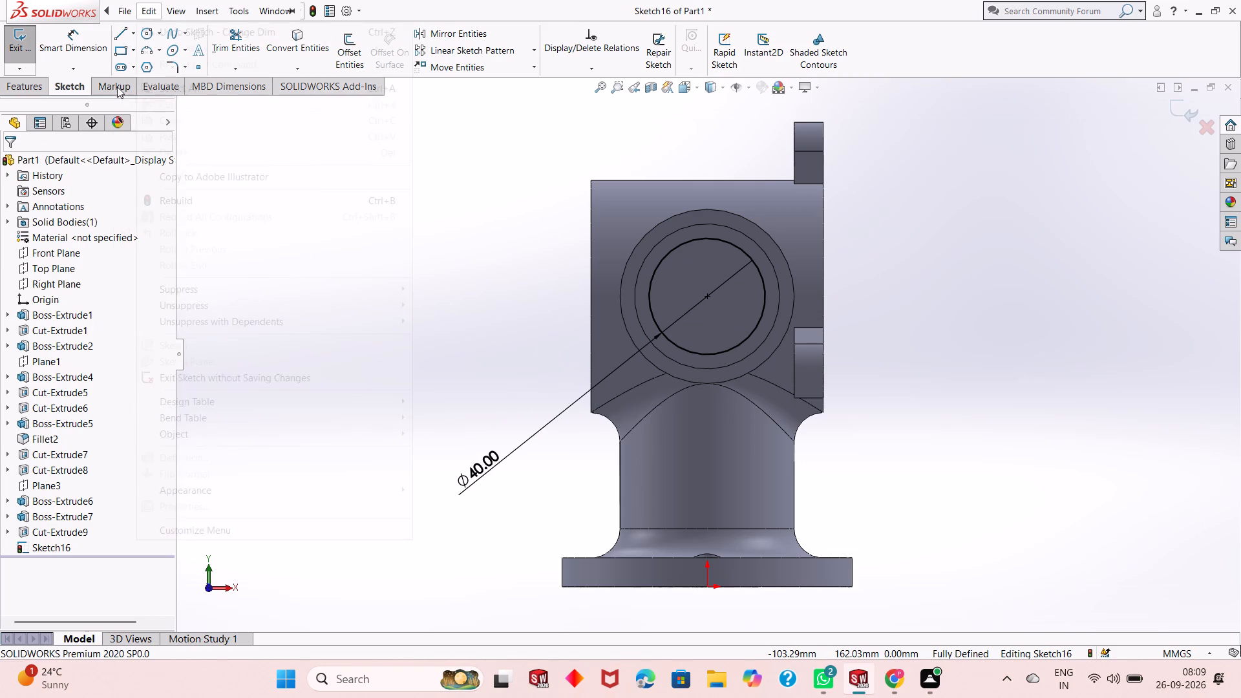
pyautogui.click(553, 247)
# Cut the 40 mm circle from the collar's recess floor into the side boss as an 80 mm blind extruded cut.
pyautogui.scroll(1, 716, 319)
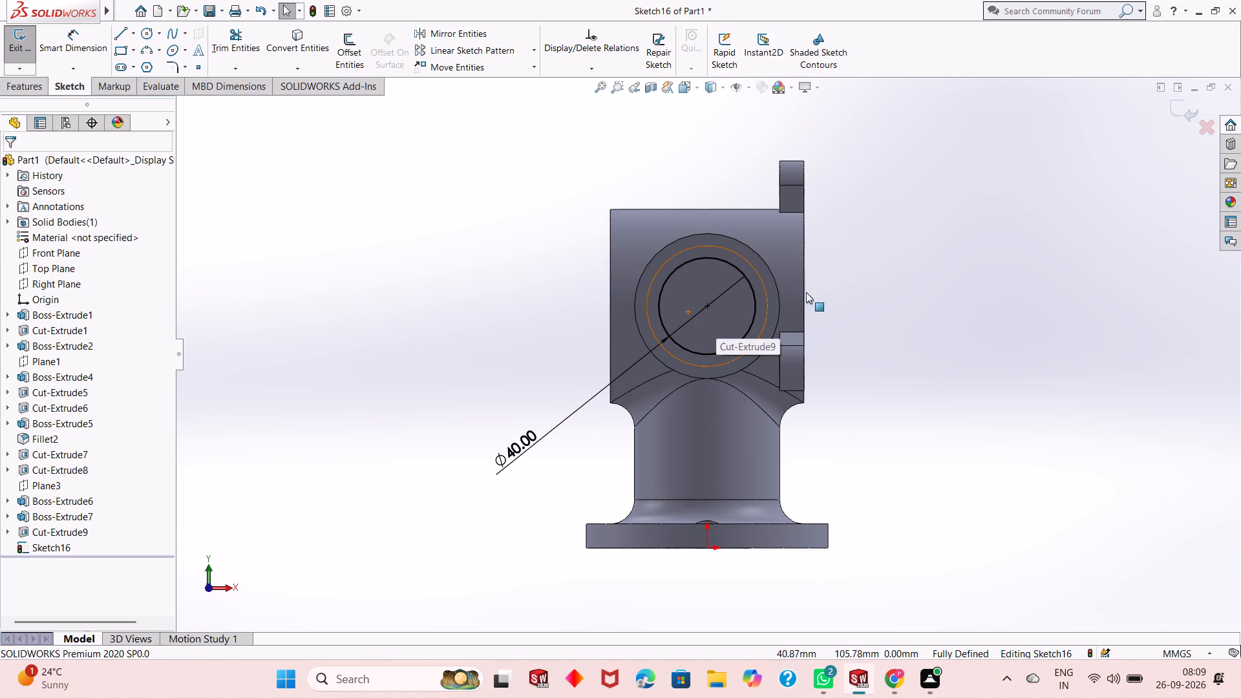
pyautogui.moveTo(875, 313); pyautogui.dragTo(857, 313, button='middle')
pyautogui.moveTo(816, 320); pyautogui.dragTo(781, 346, button='middle')
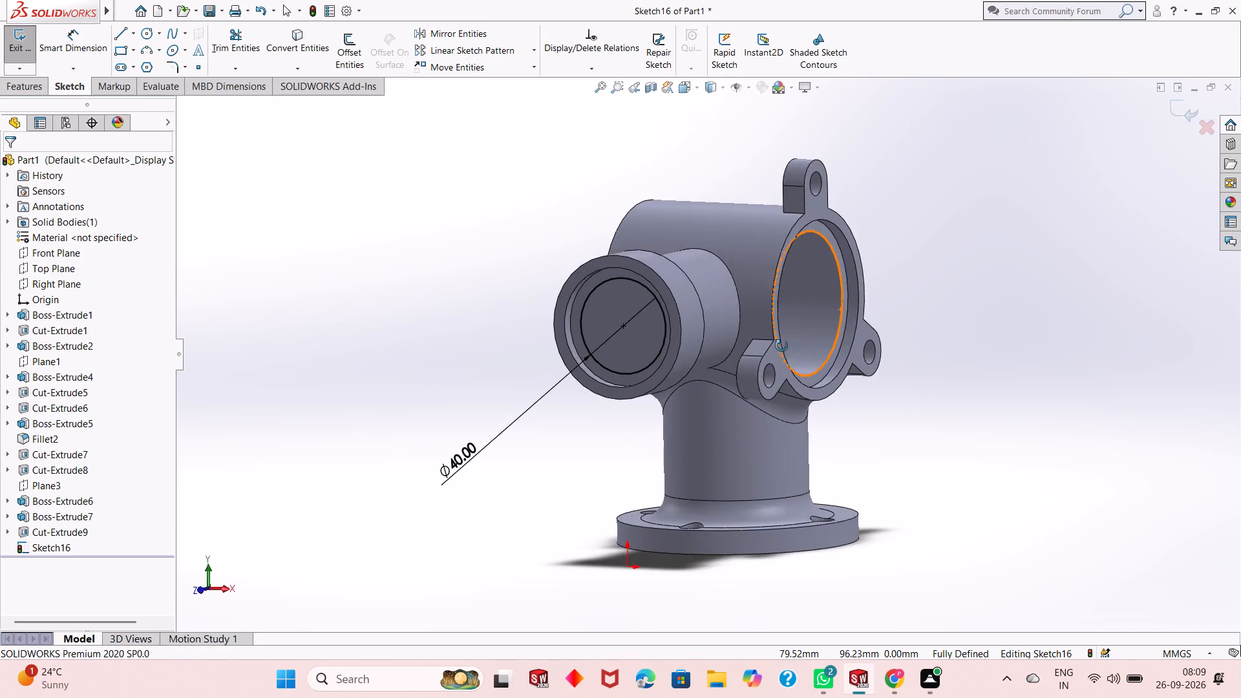
pyautogui.moveTo(781, 346); pyautogui.dragTo(729, 350, button='middle')
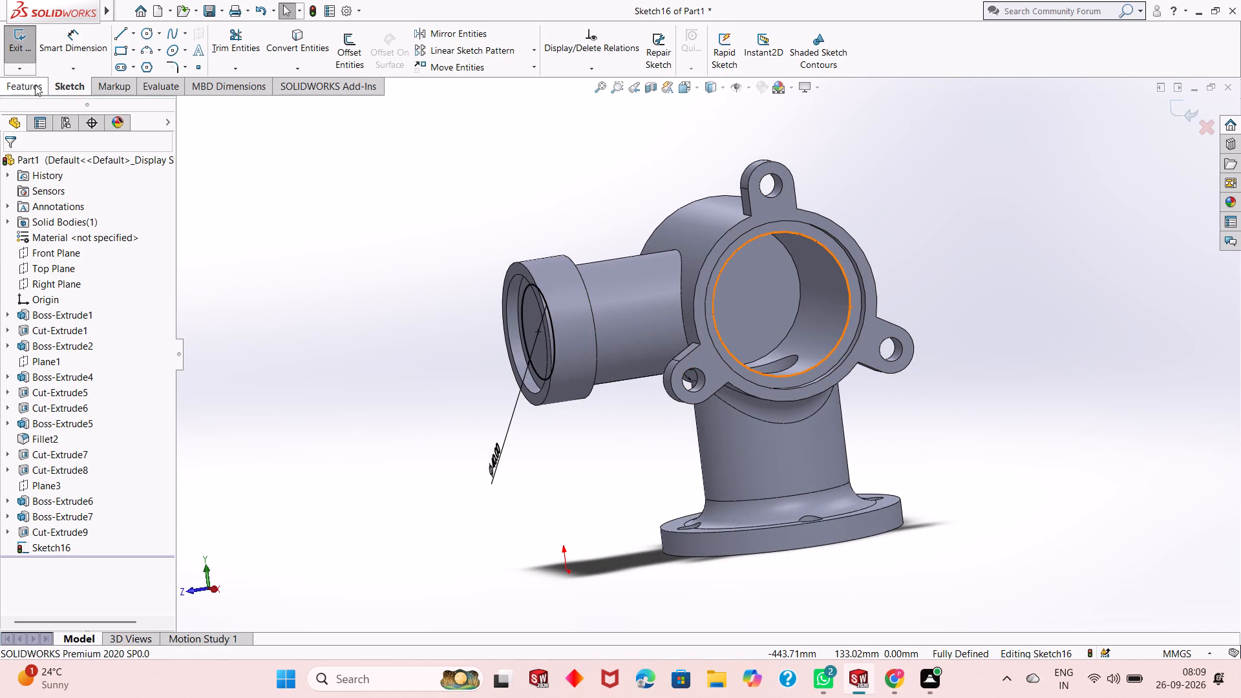
pyautogui.click(22, 87)
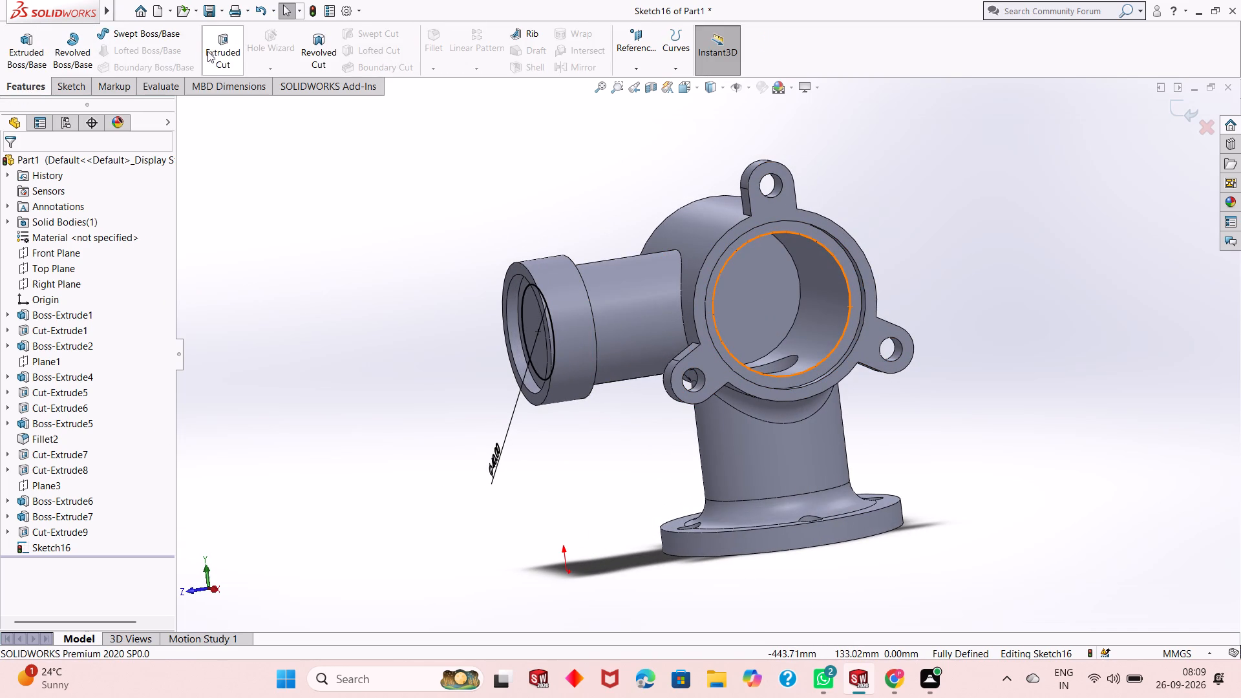
pyautogui.click(222, 54)
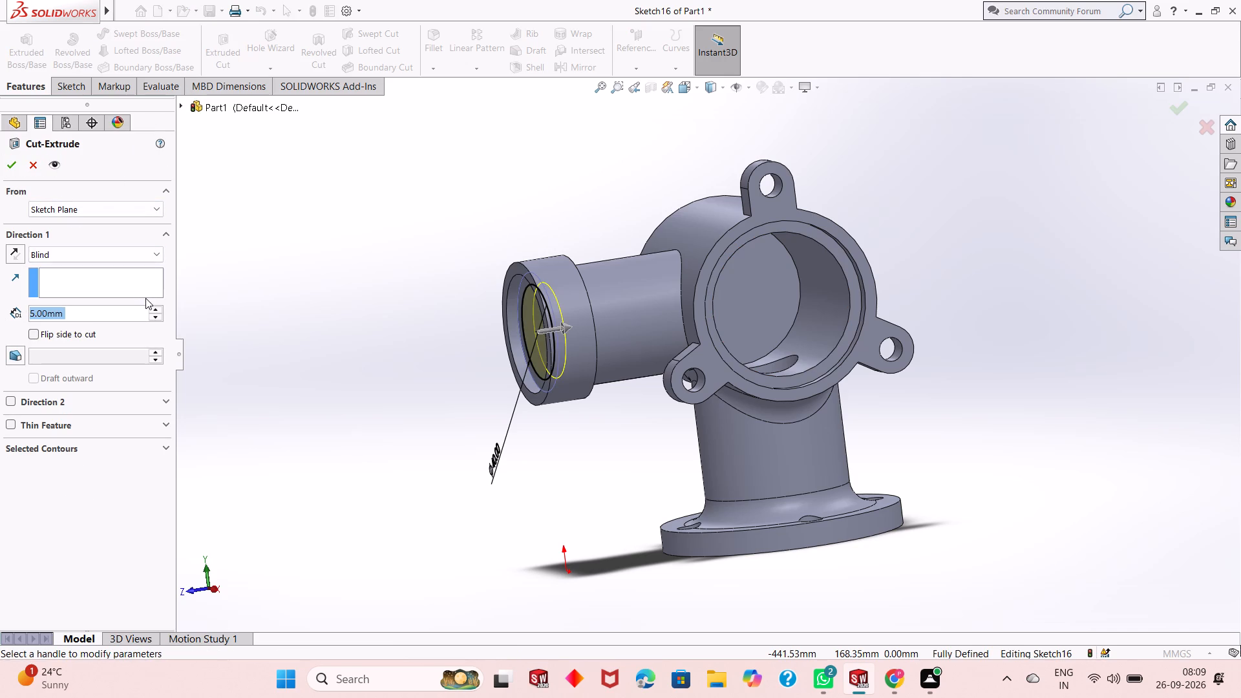
pyautogui.press('6')
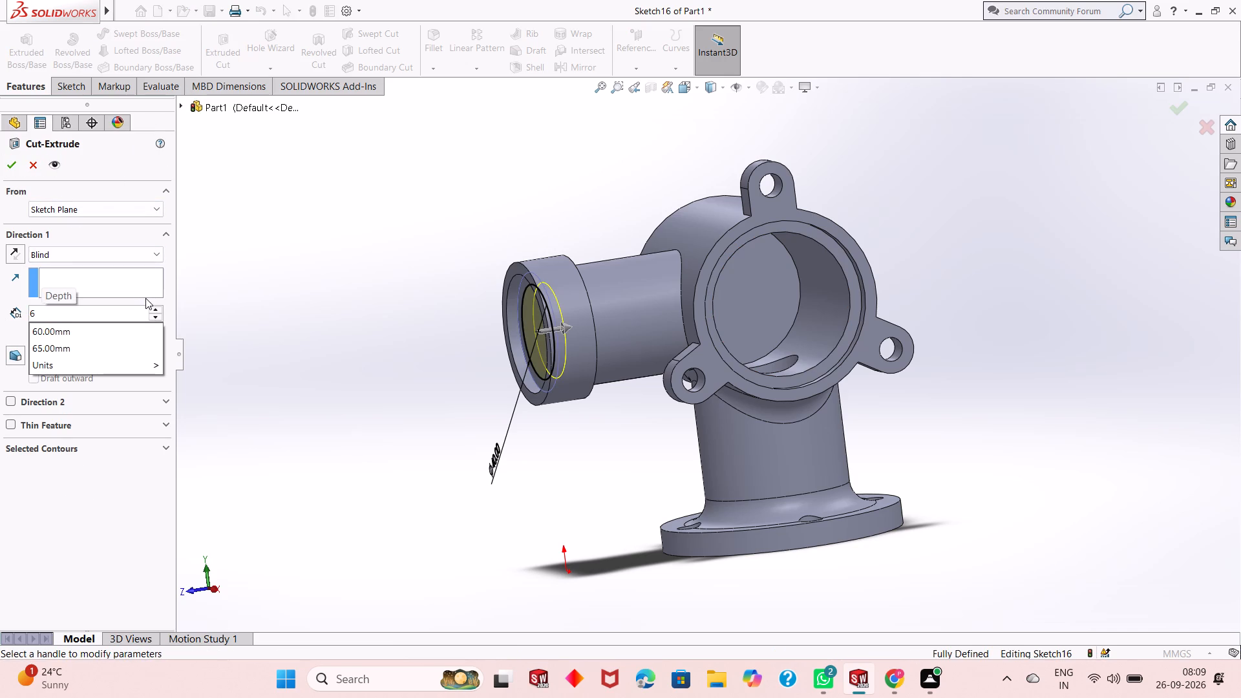
pyautogui.press('BackSpace')
pyautogui.write('80')
pyautogui.press('Return')
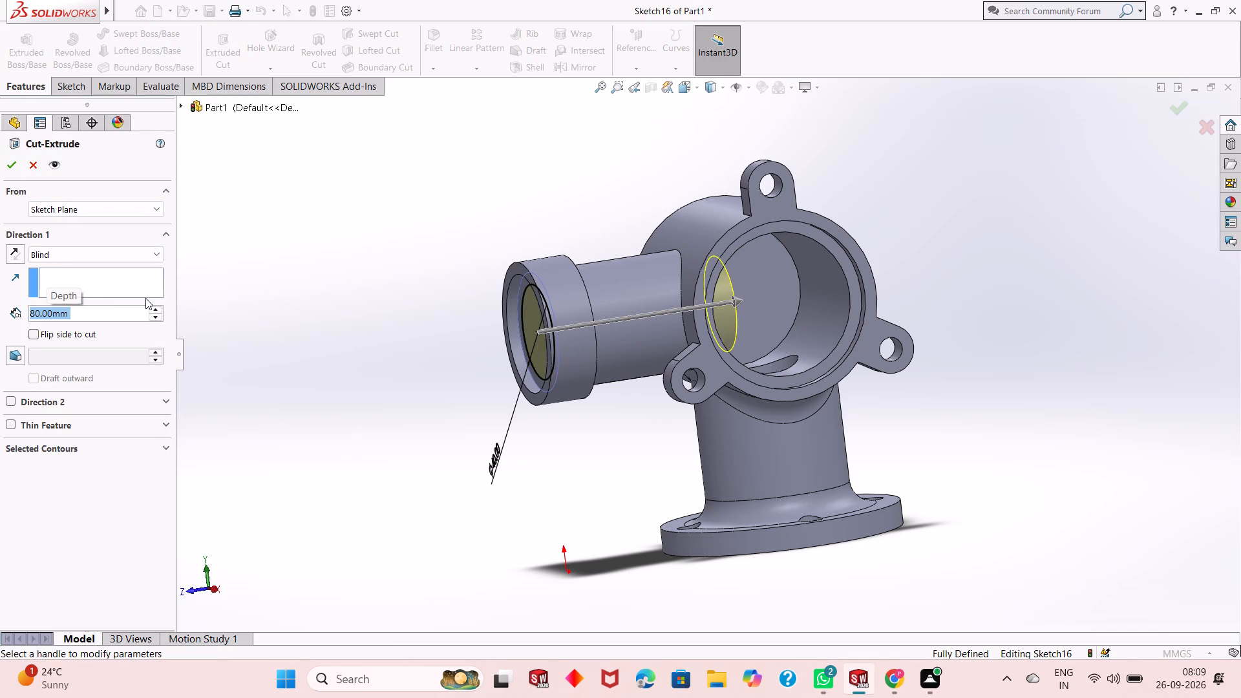
pyautogui.moveTo(654, 381); pyautogui.dragTo(571, 346, button='middle')
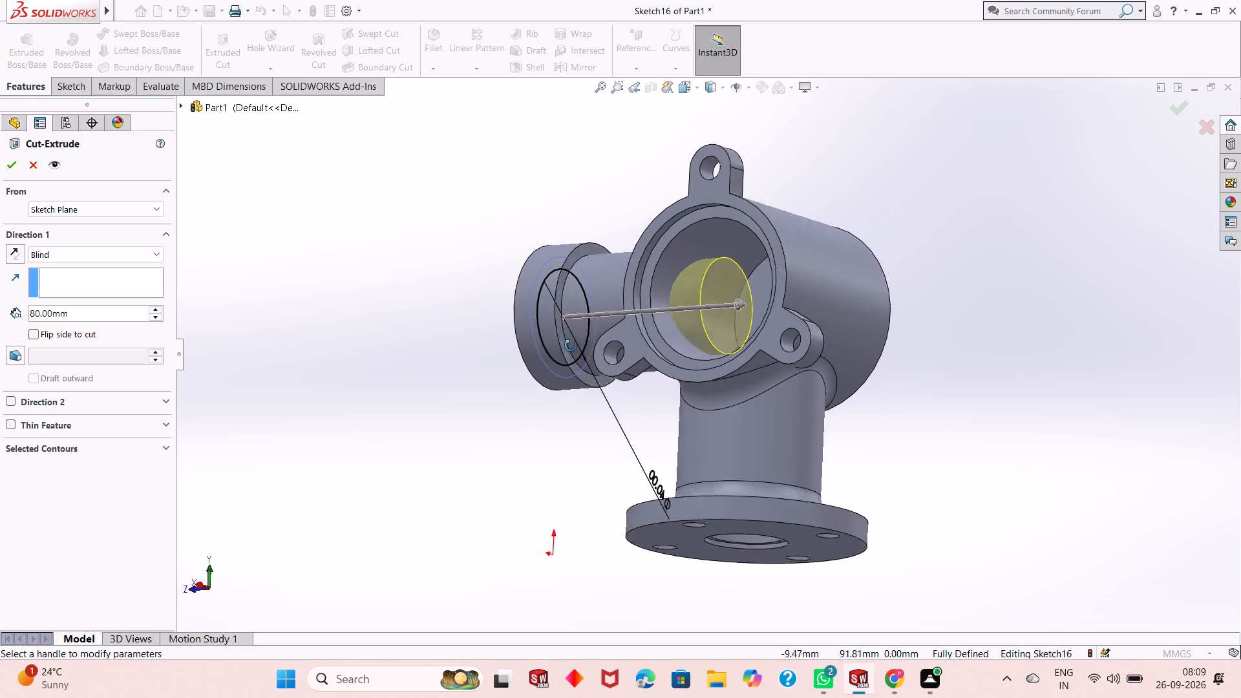
pyautogui.moveTo(571, 346); pyautogui.dragTo(580, 367, button='middle')
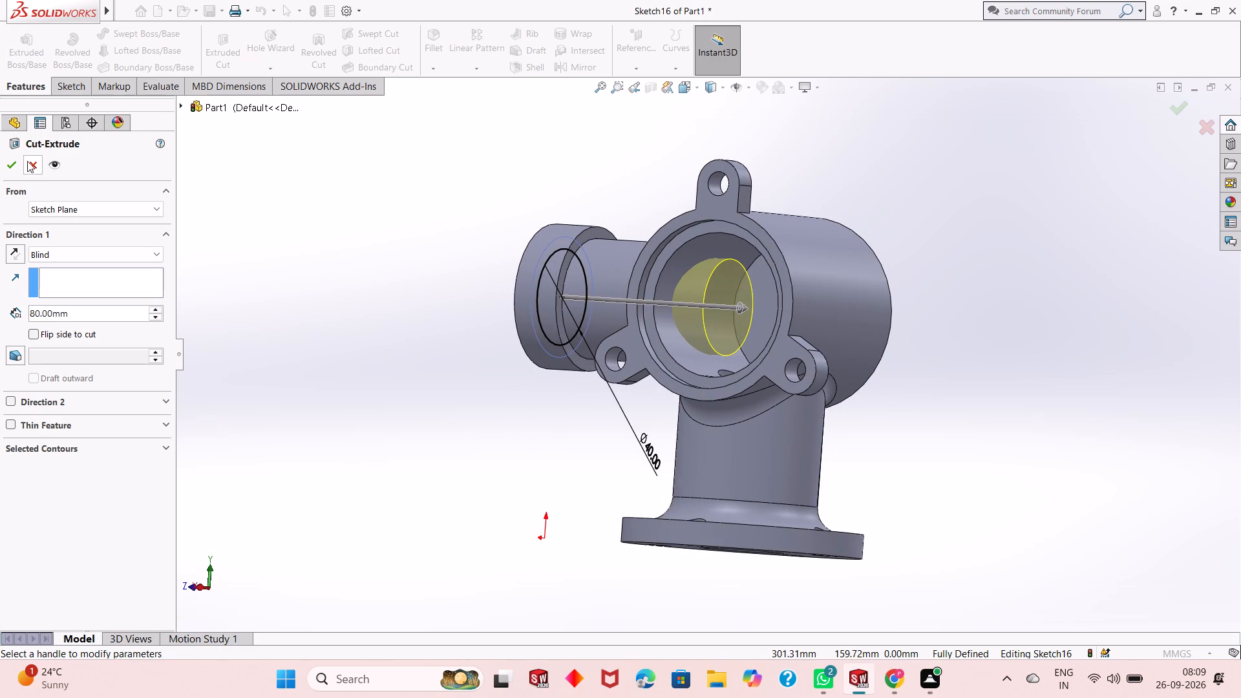
pyautogui.click(14, 164)
pyautogui.click(307, 236)
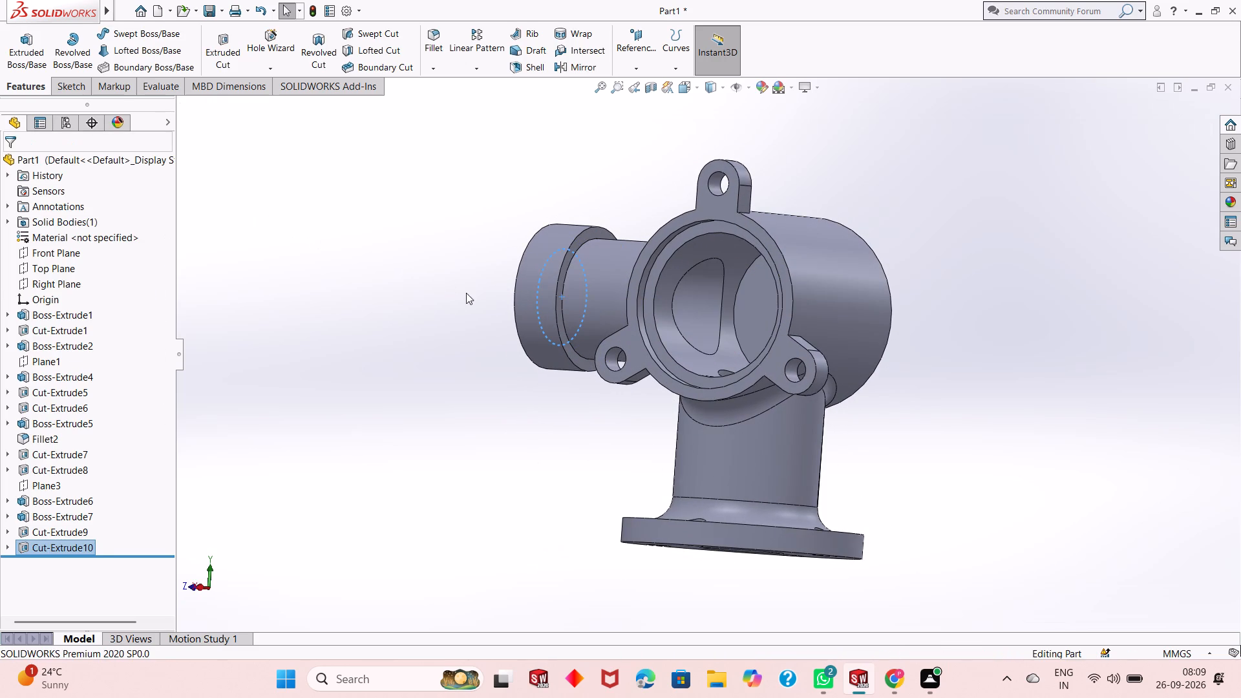
# Fillet the collar's outer rear edge, on the side facing the main cylinder, with a 10 mm radius.
pyautogui.moveTo(466, 295); pyautogui.dragTo(421, 325, button='middle')
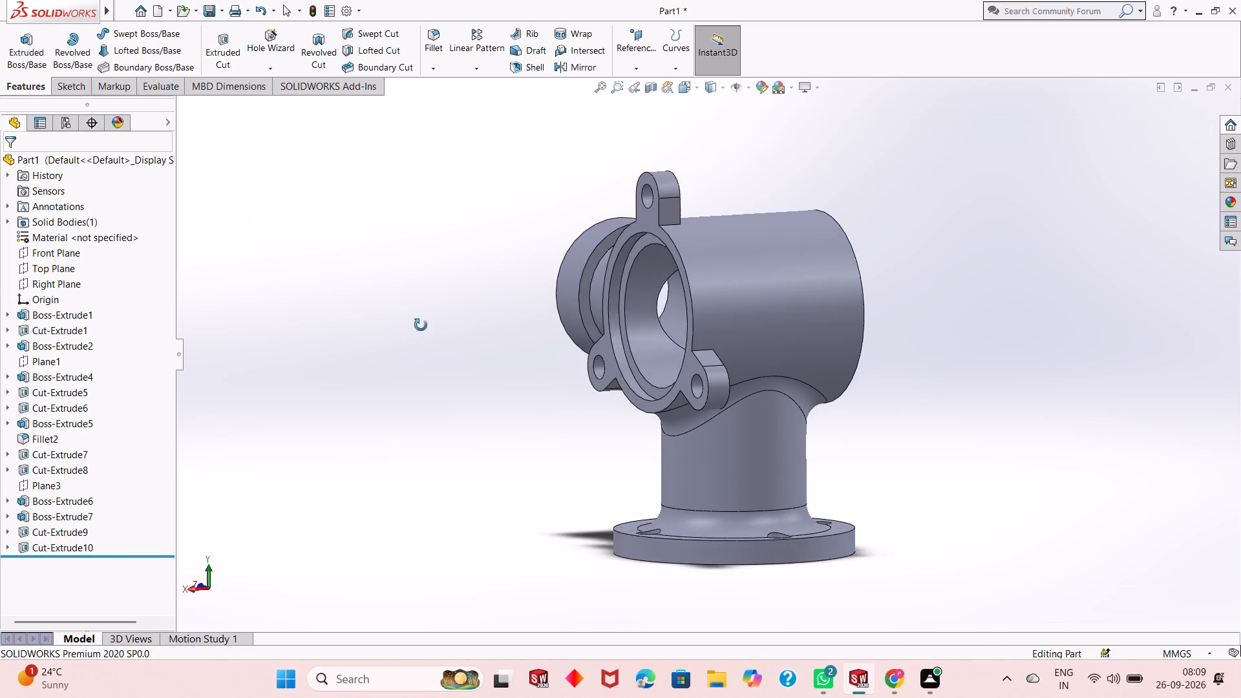
pyautogui.moveTo(421, 325); pyautogui.dragTo(410, 336, button='middle')
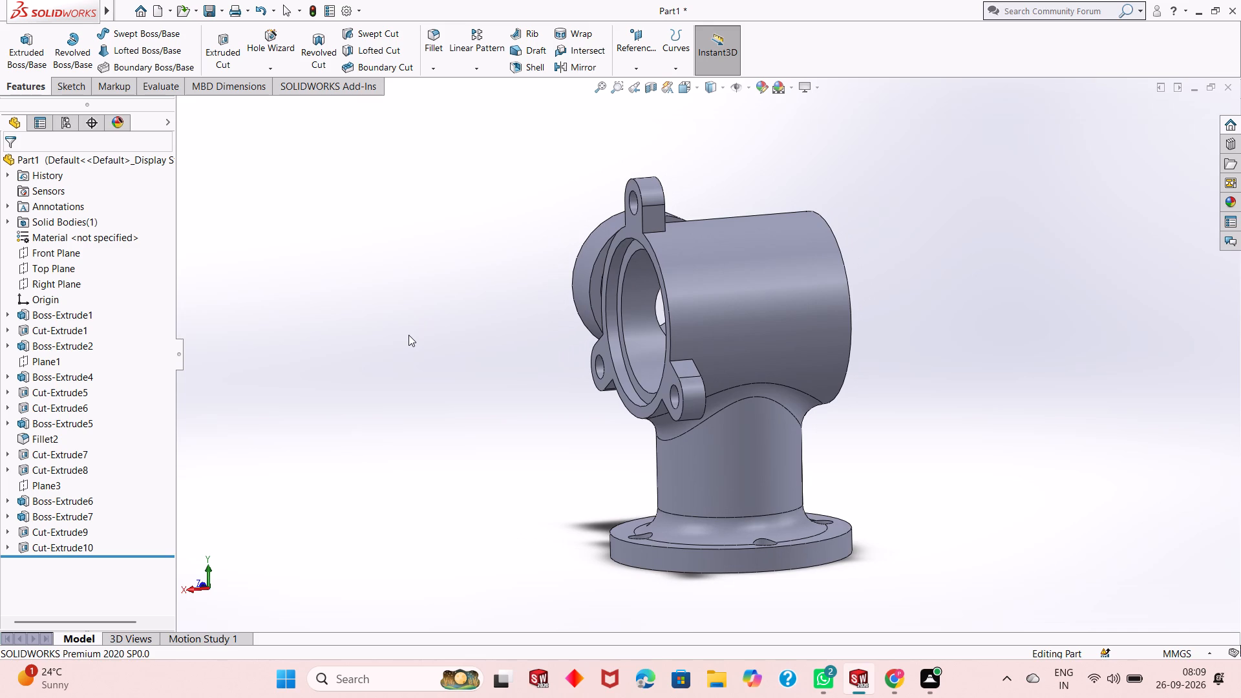
pyautogui.moveTo(420, 356); pyautogui.dragTo(434, 354, button='middle')
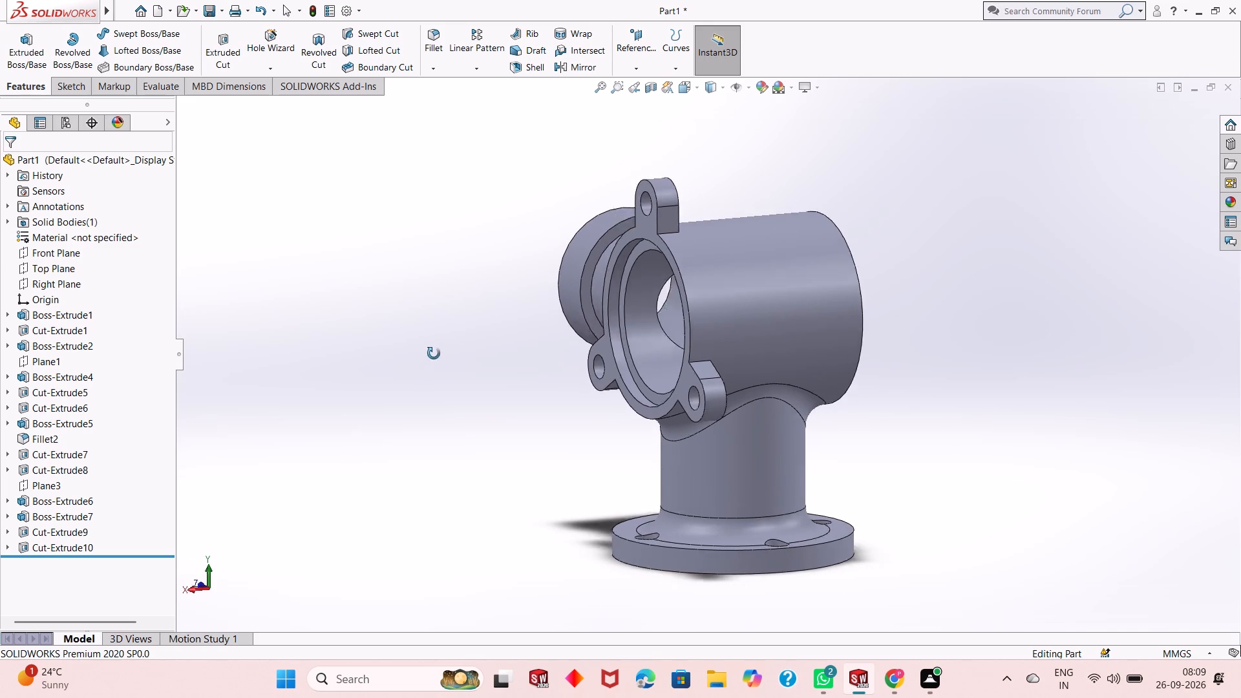
pyautogui.moveTo(434, 354); pyautogui.dragTo(564, 342, button='middle')
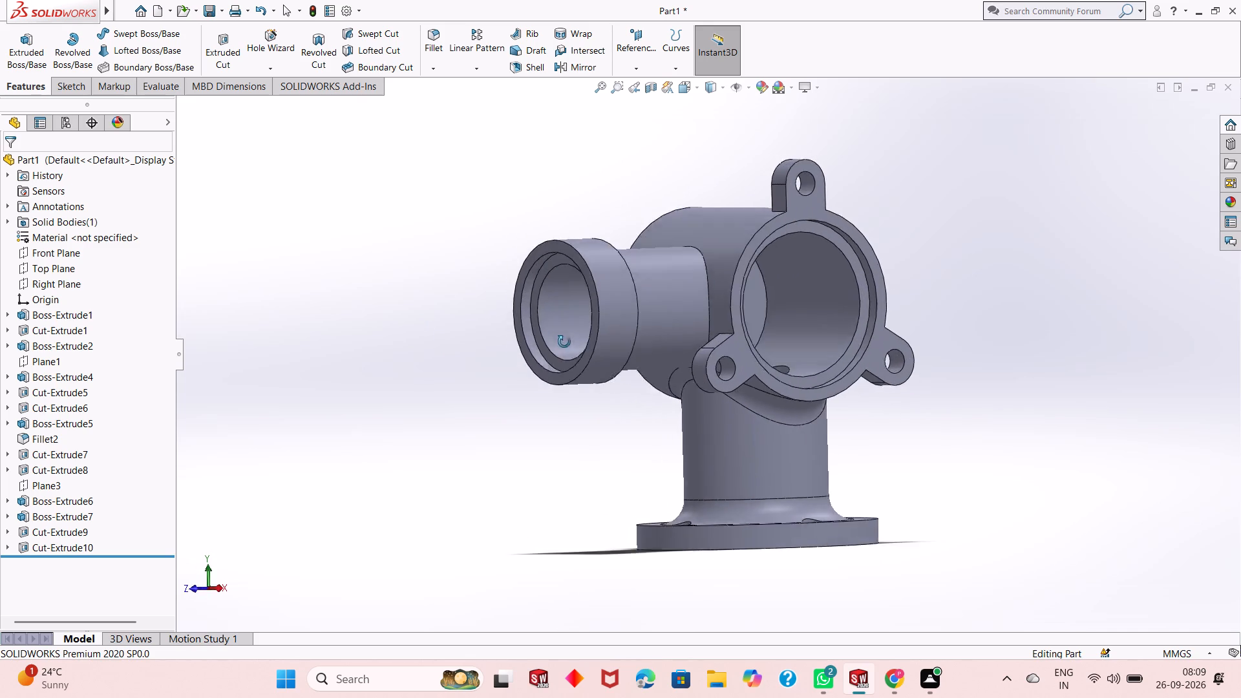
pyautogui.moveTo(564, 342); pyautogui.dragTo(505, 346, button='middle')
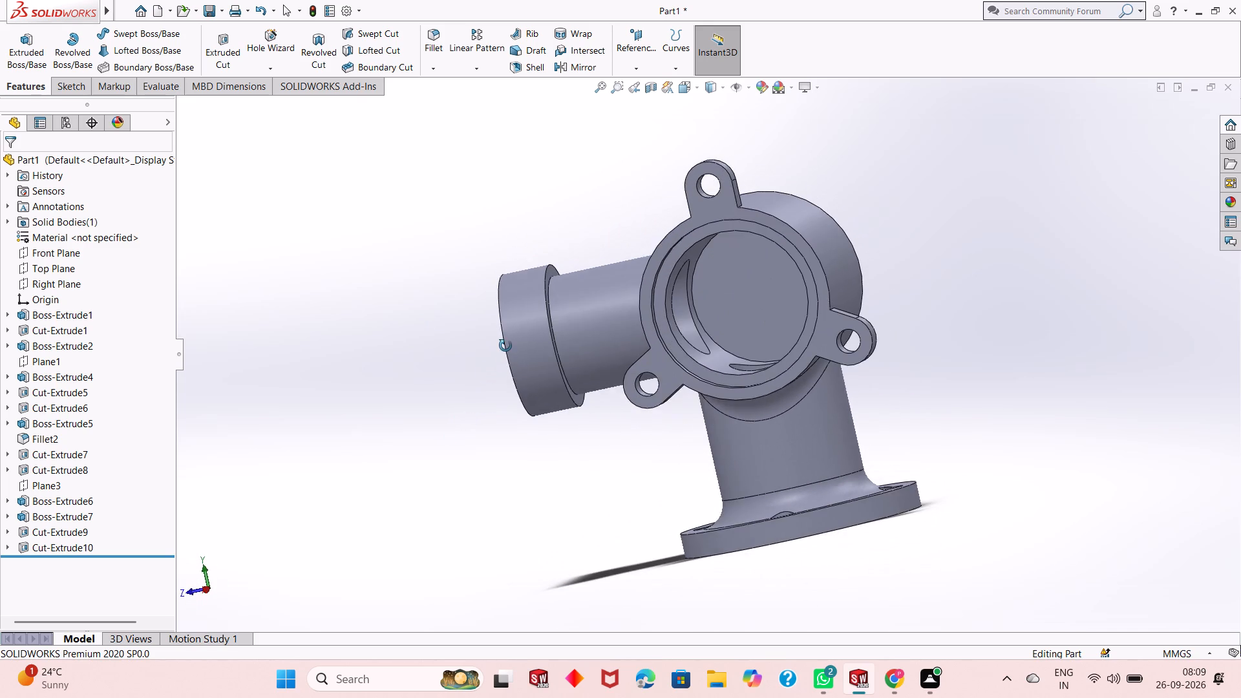
pyautogui.moveTo(505, 346); pyautogui.dragTo(511, 418, button='middle')
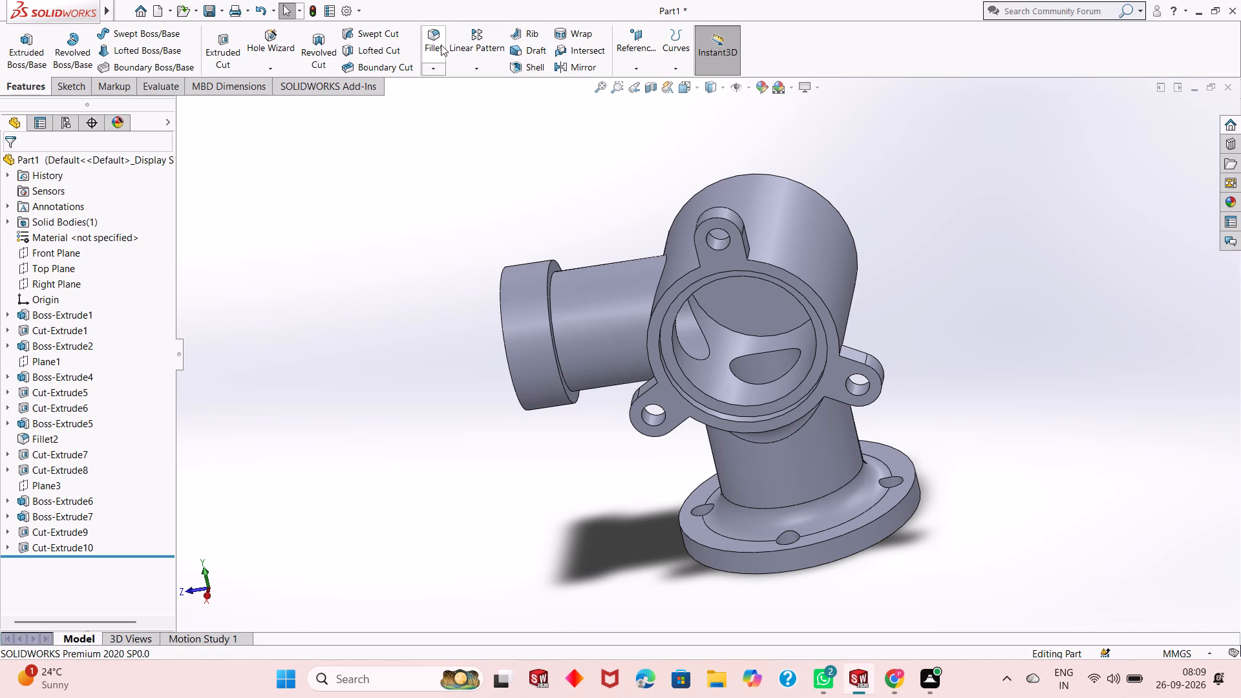
pyautogui.click(441, 45)
pyautogui.moveTo(564, 194); pyautogui.dragTo(559, 196, button='middle')
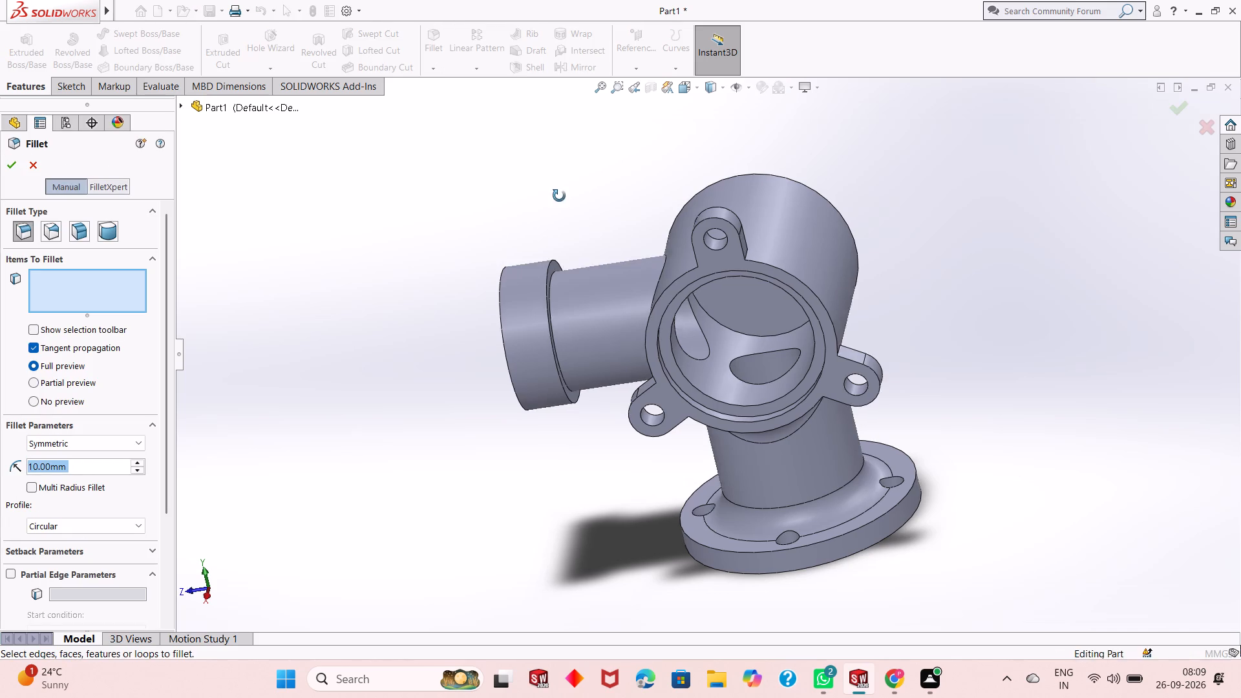
pyautogui.moveTo(559, 196); pyautogui.dragTo(525, 224, button='middle')
pyautogui.scroll(-3, 557, 265)
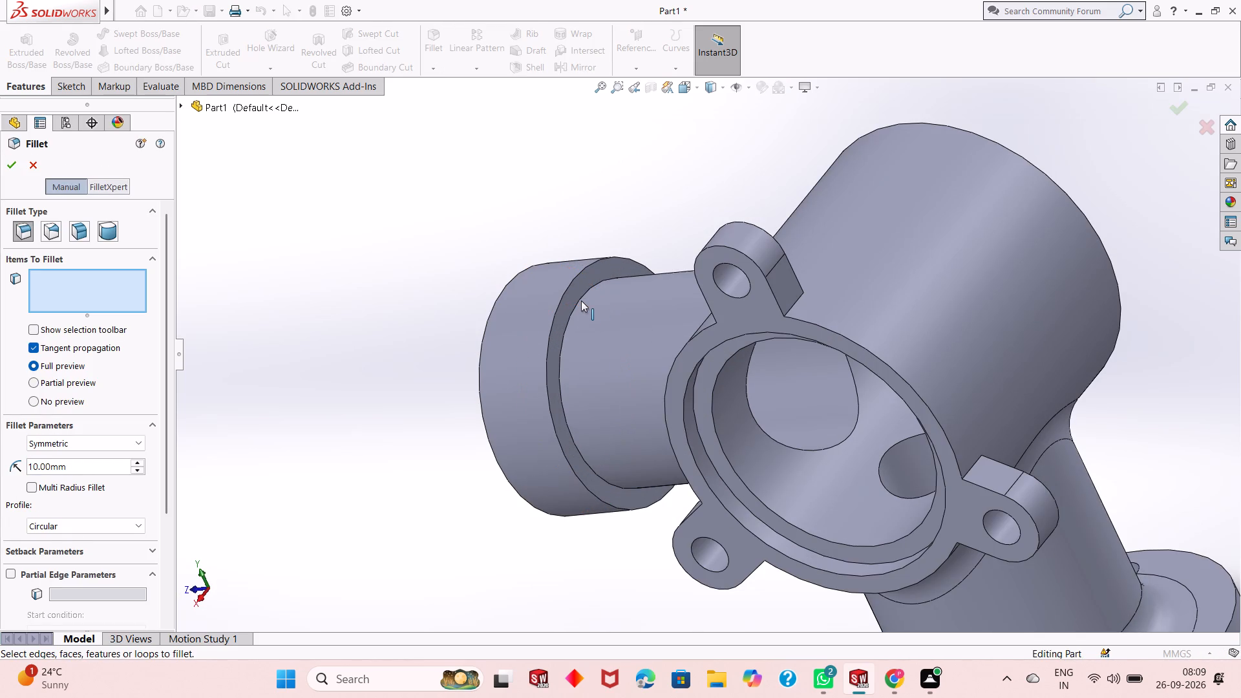
pyautogui.click(575, 277)
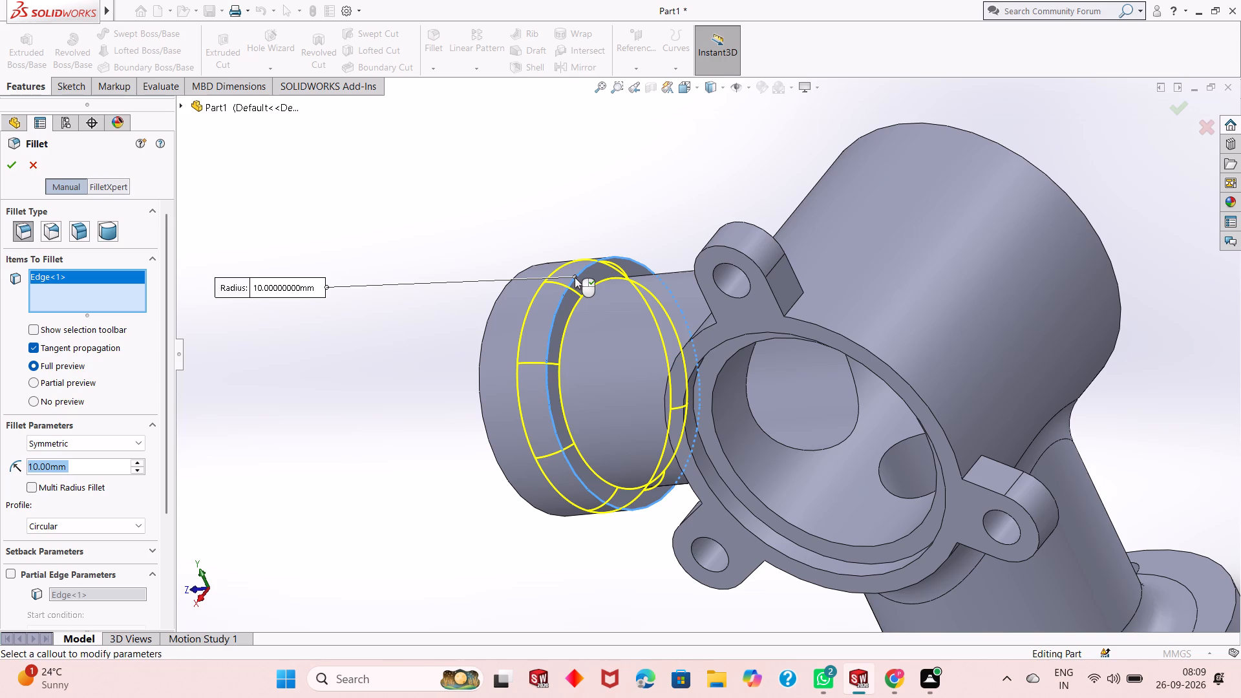
pyautogui.click(8, 167)
# Fillet the edge where the collar's rounded rear meets the side boss with a 10 mm radius.
pyautogui.moveTo(436, 257); pyautogui.dragTo(489, 234, button='middle')
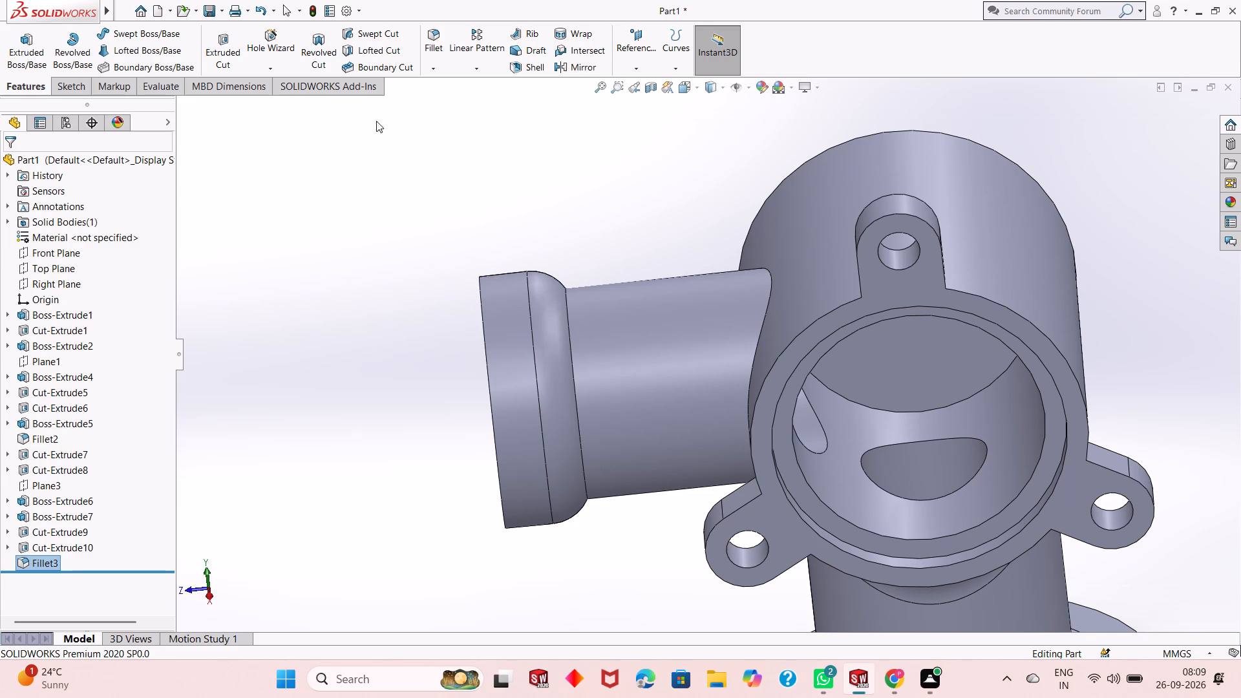
pyautogui.click(432, 45)
pyautogui.click(570, 343)
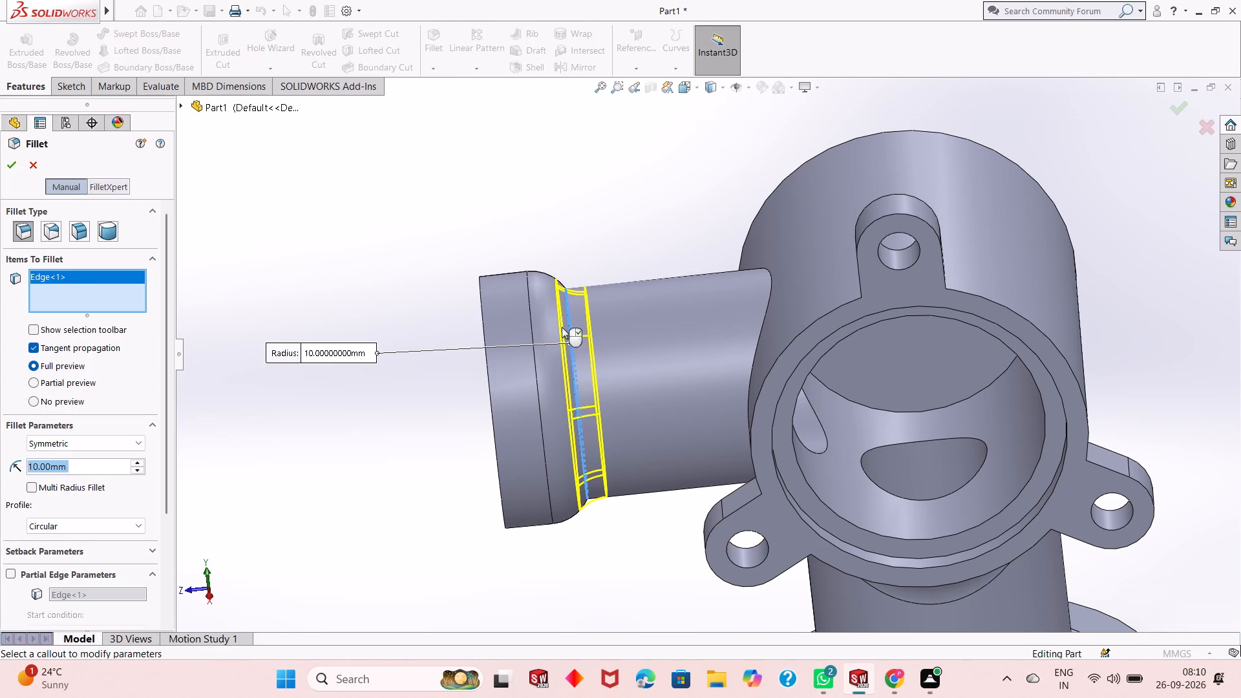
pyautogui.click(9, 167)
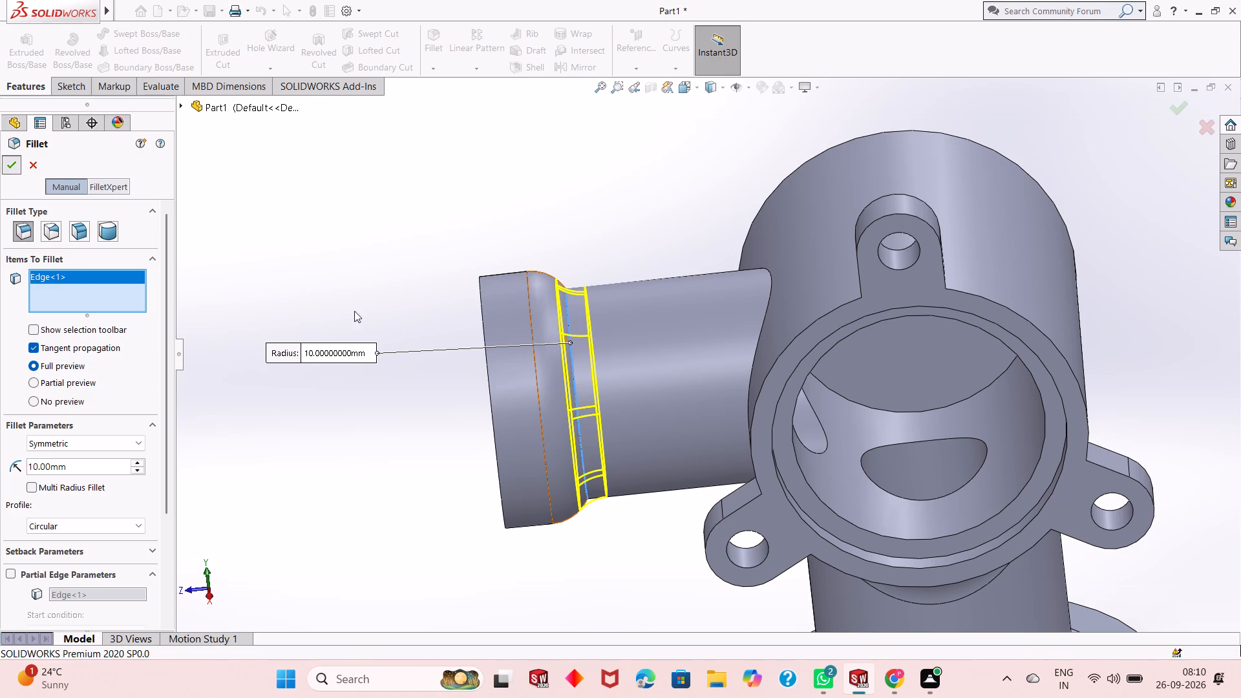
pyautogui.click(434, 345)
pyautogui.moveTo(507, 409); pyautogui.dragTo(558, 402, button='middle')
pyautogui.scroll(3, 558, 402)
pyautogui.moveTo(558, 400); pyautogui.dragTo(567, 438, button='middle')
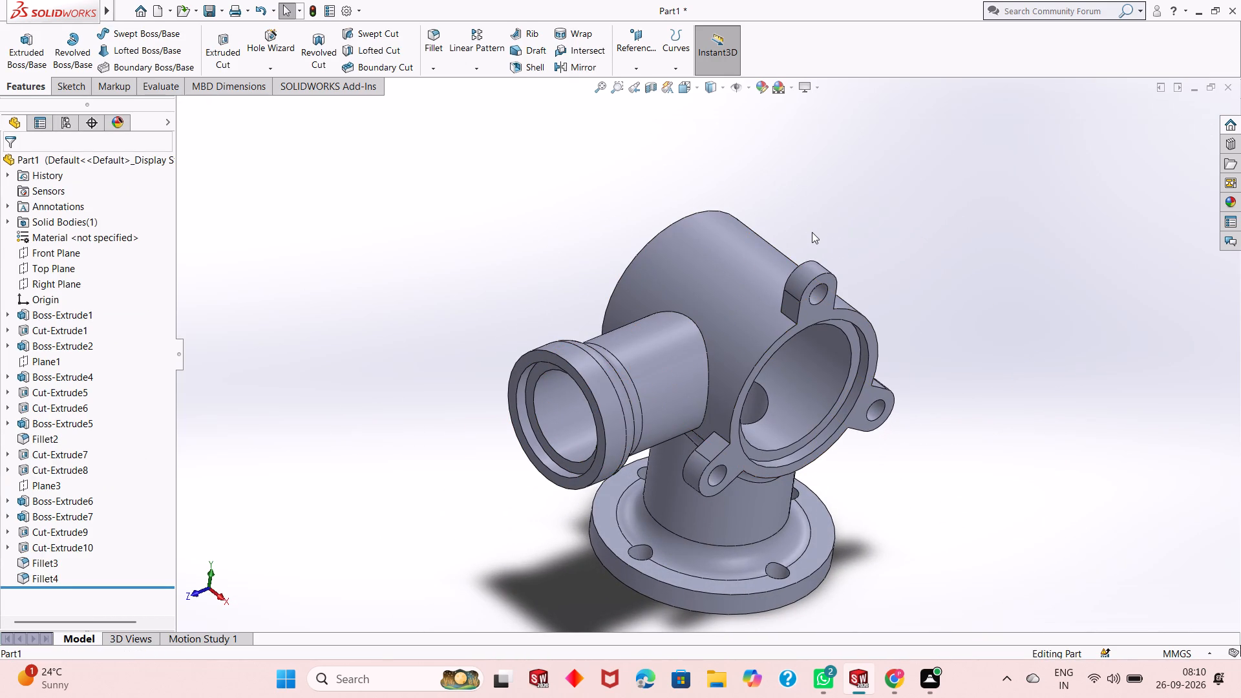
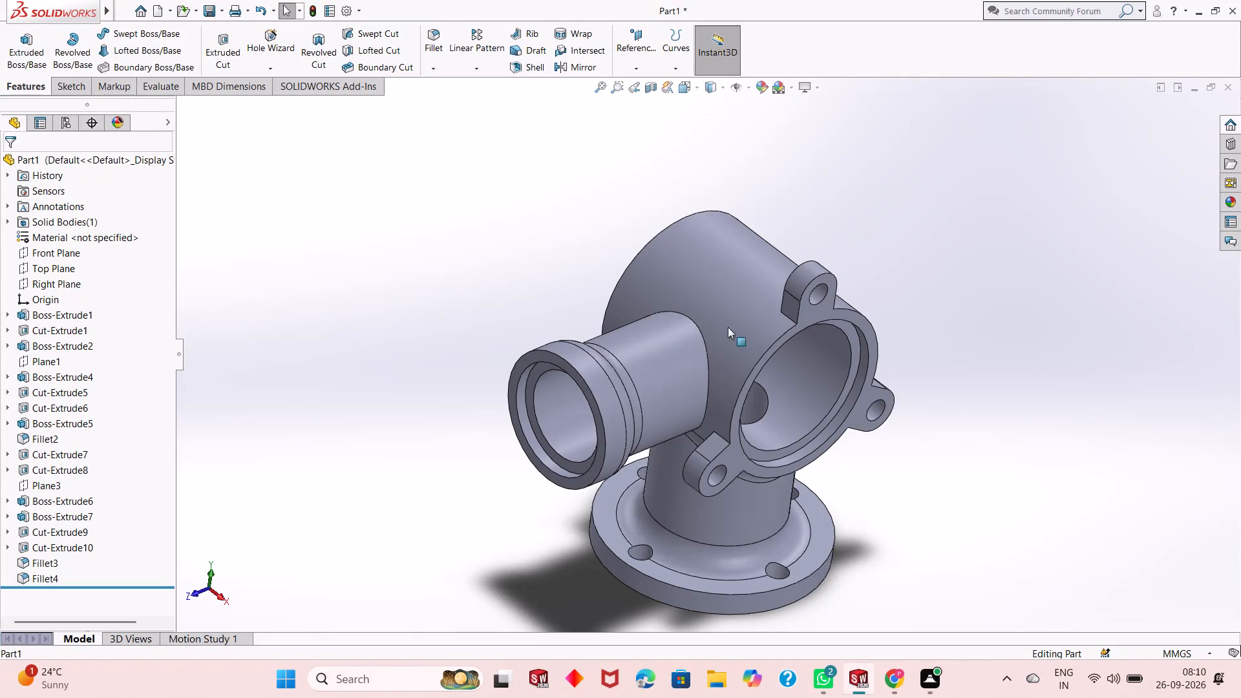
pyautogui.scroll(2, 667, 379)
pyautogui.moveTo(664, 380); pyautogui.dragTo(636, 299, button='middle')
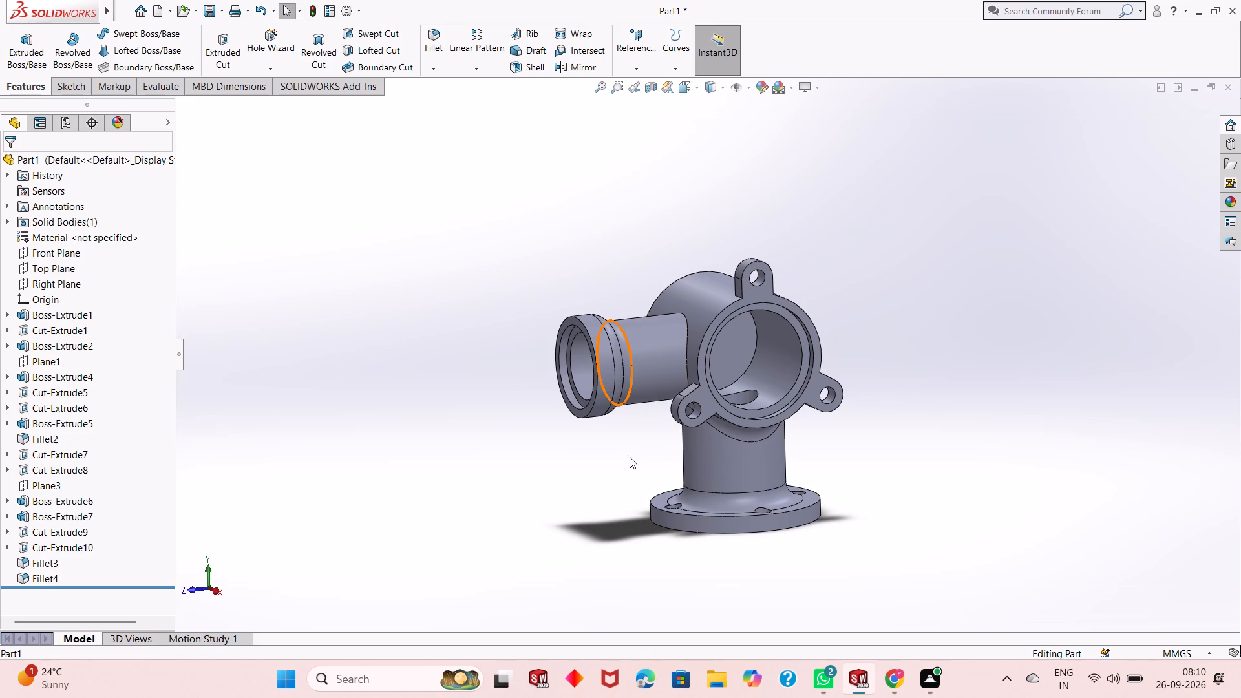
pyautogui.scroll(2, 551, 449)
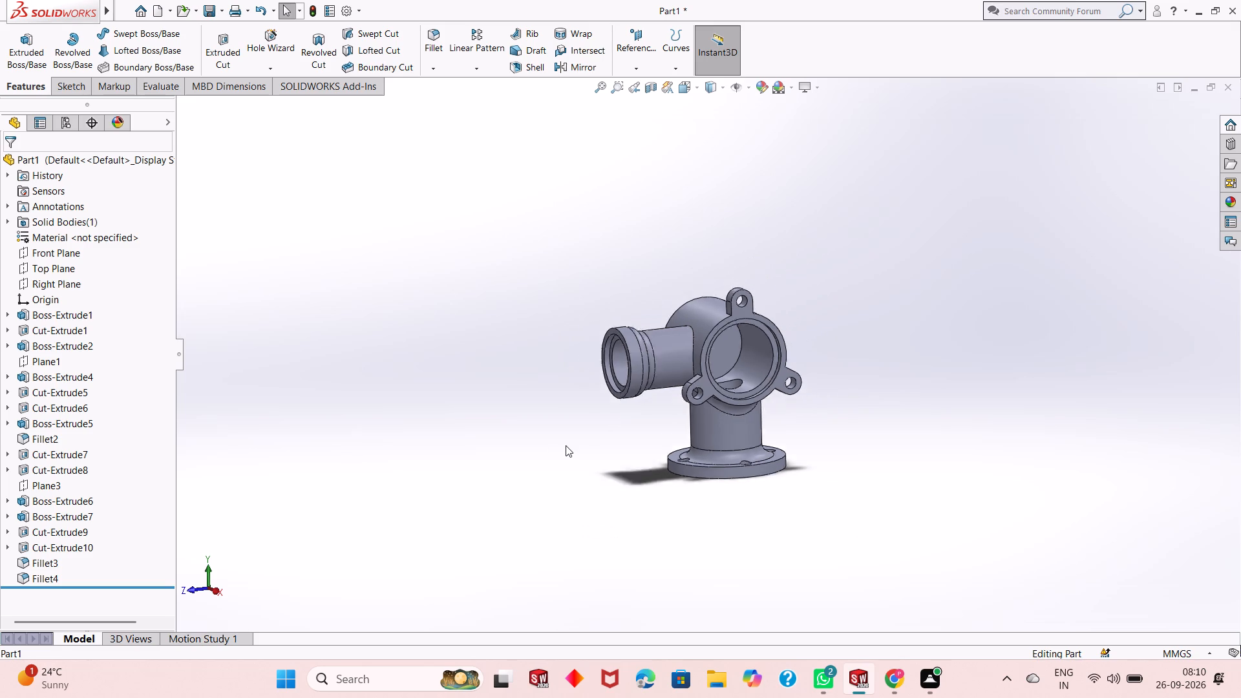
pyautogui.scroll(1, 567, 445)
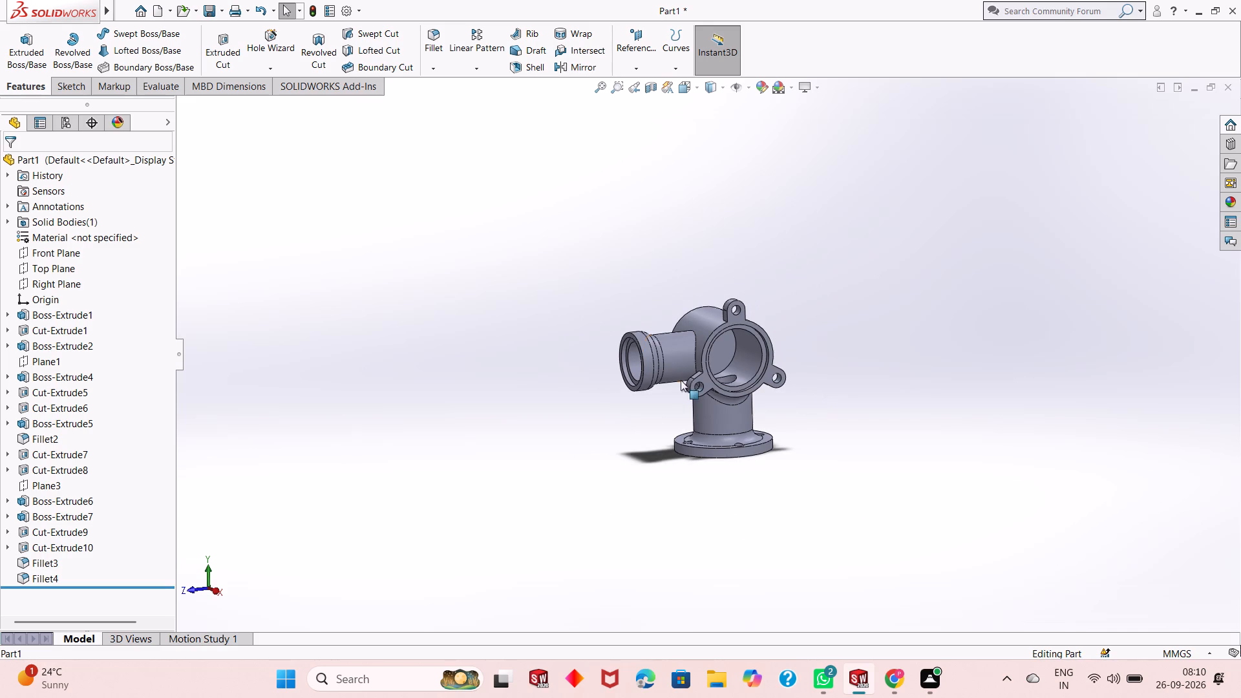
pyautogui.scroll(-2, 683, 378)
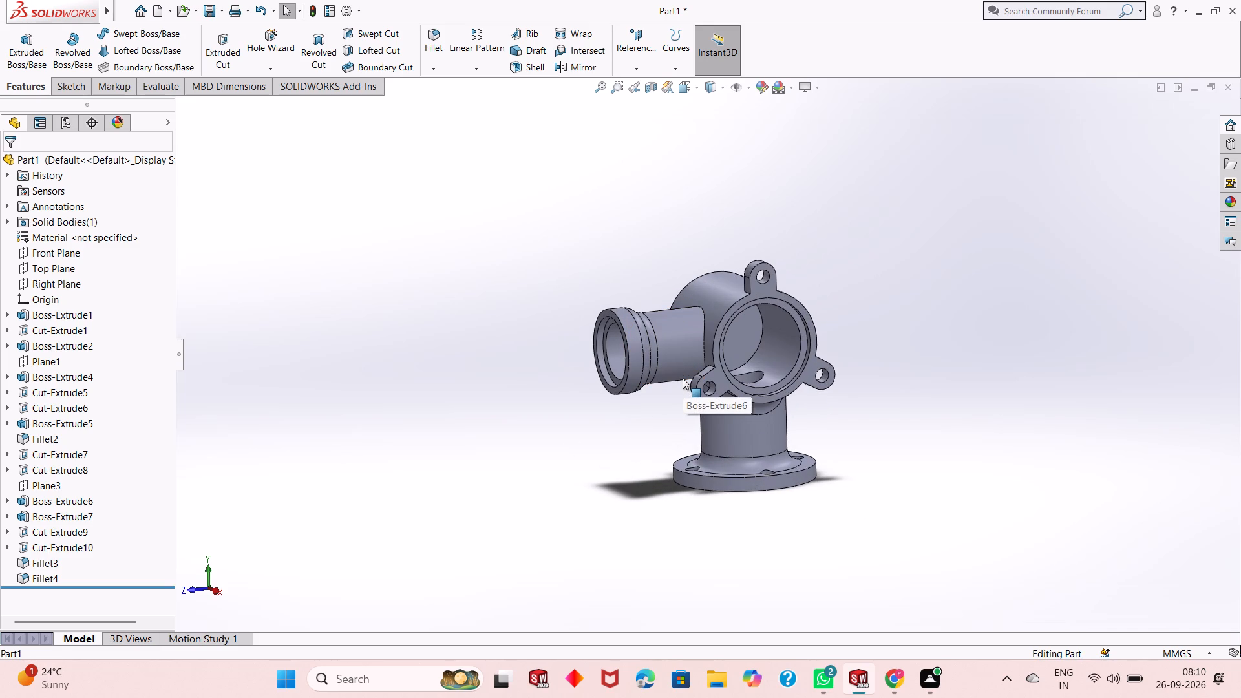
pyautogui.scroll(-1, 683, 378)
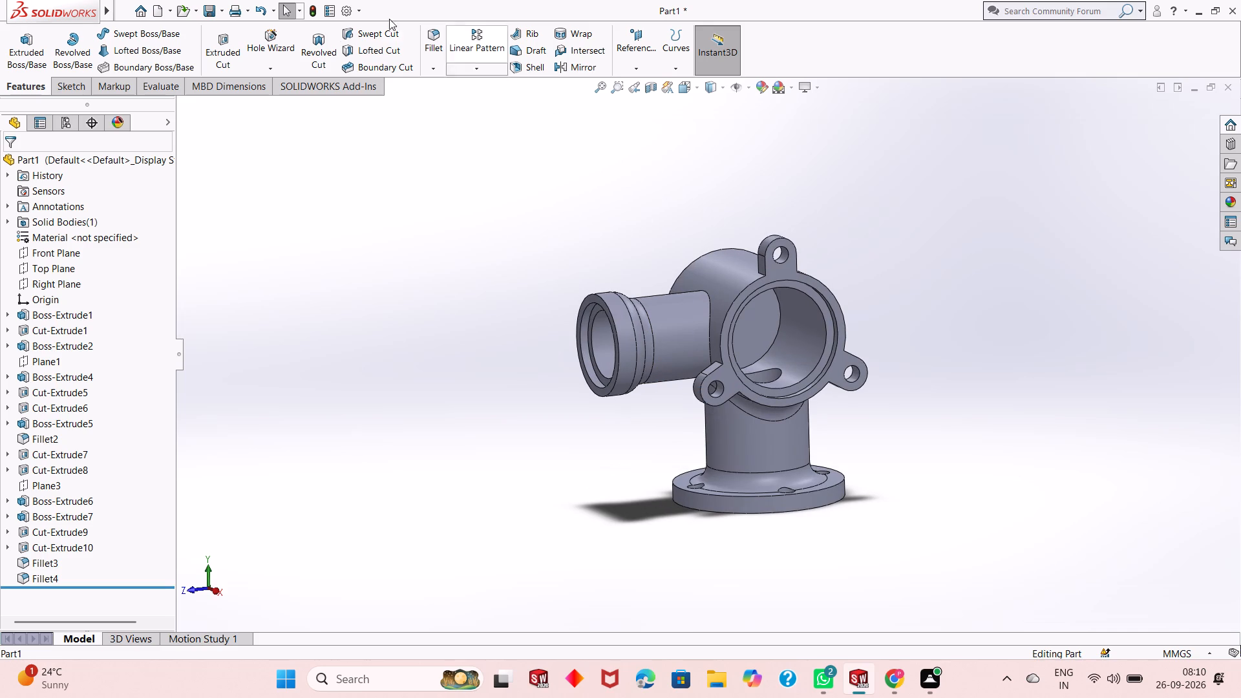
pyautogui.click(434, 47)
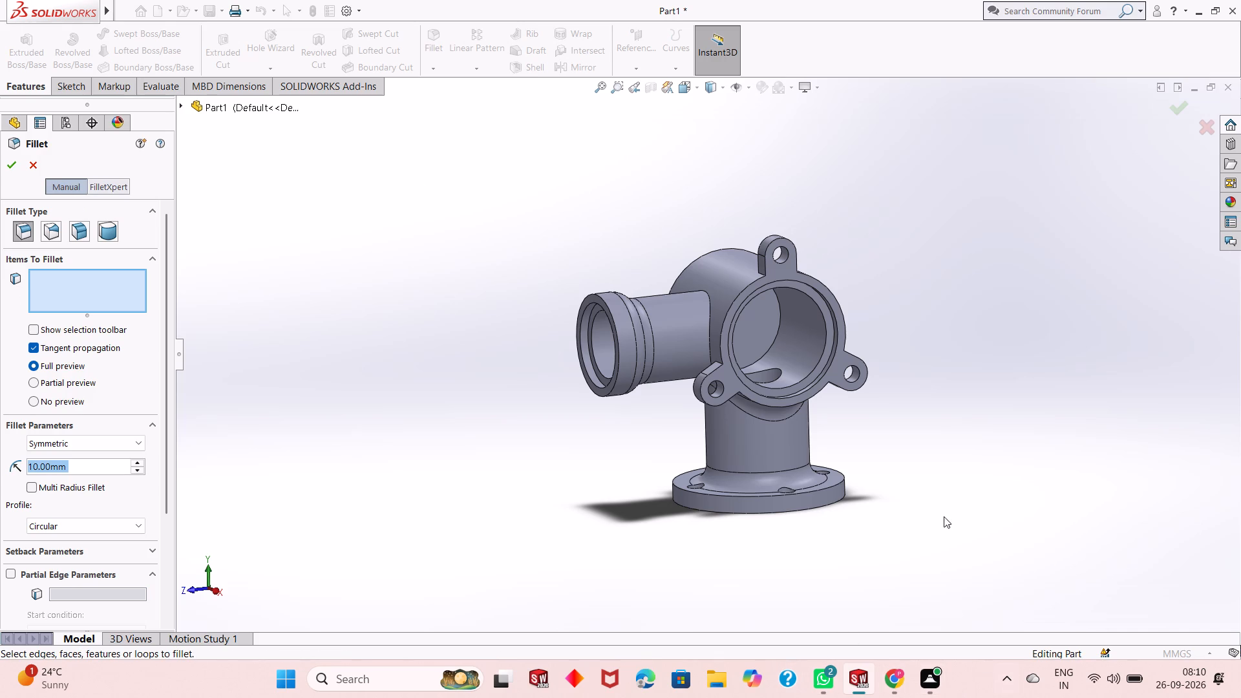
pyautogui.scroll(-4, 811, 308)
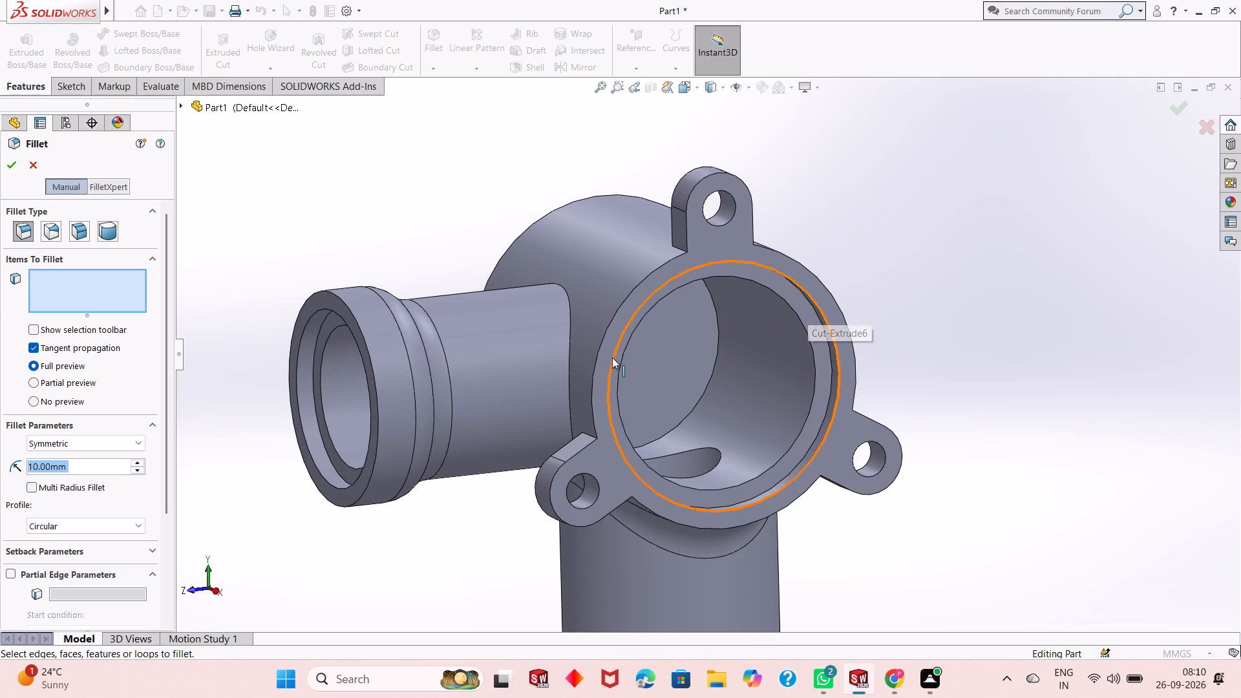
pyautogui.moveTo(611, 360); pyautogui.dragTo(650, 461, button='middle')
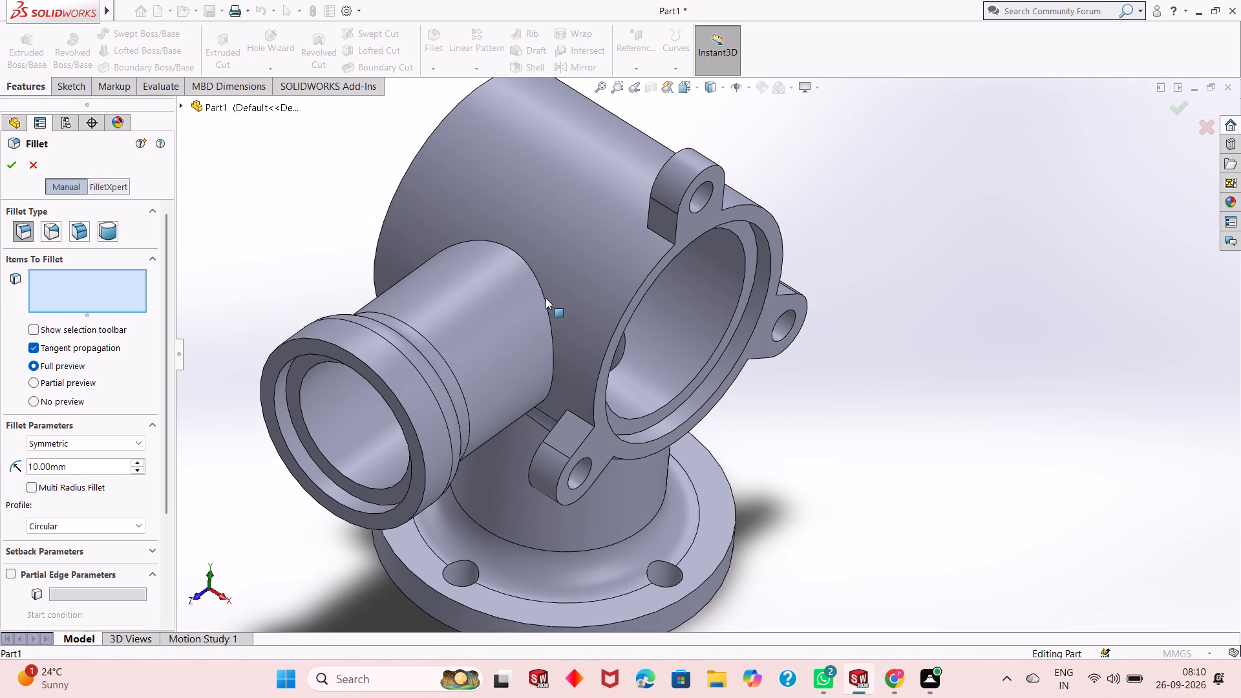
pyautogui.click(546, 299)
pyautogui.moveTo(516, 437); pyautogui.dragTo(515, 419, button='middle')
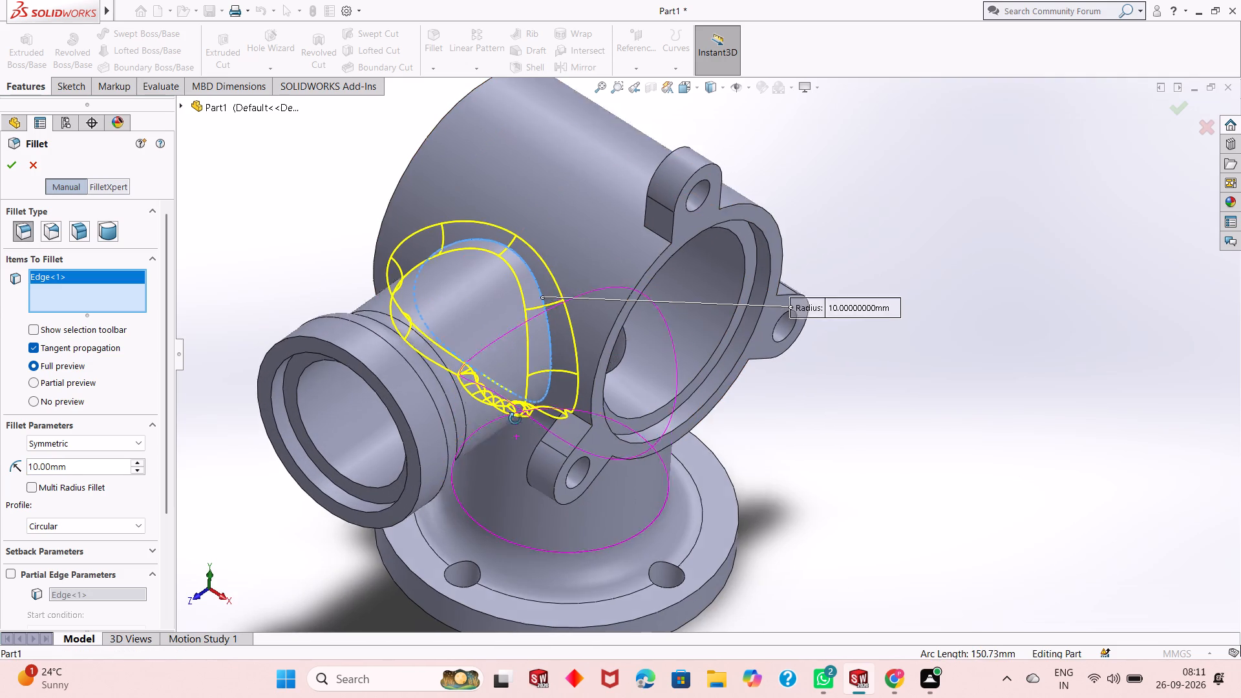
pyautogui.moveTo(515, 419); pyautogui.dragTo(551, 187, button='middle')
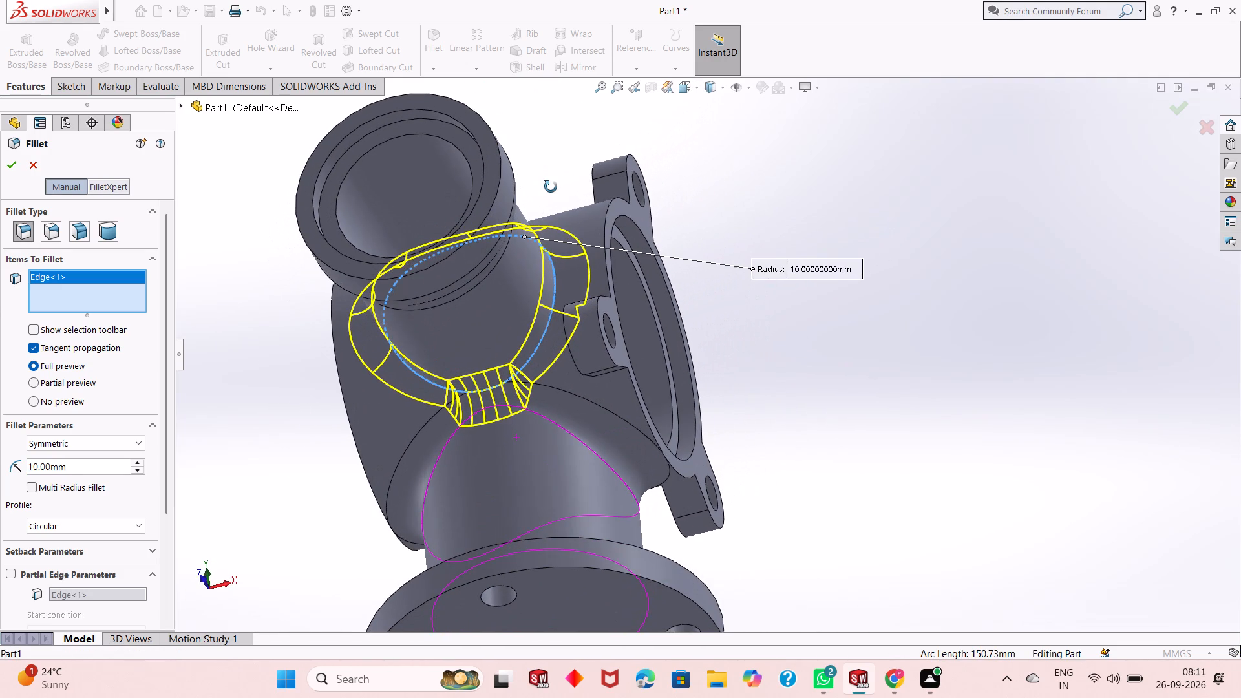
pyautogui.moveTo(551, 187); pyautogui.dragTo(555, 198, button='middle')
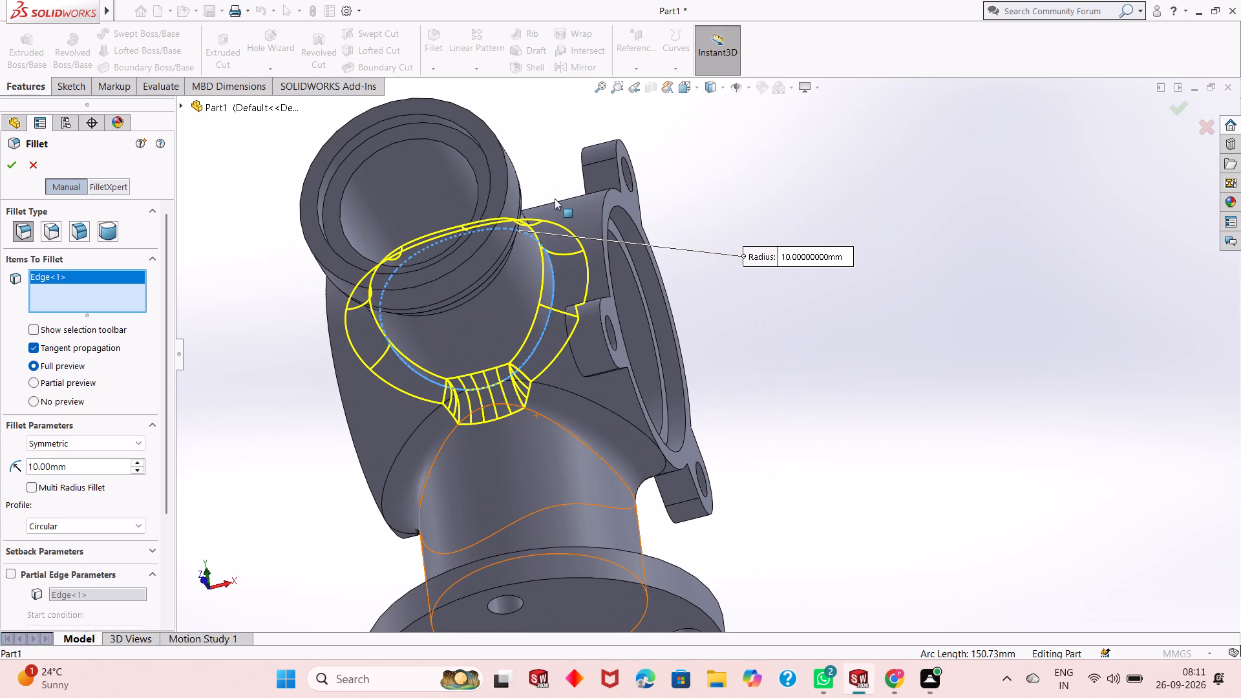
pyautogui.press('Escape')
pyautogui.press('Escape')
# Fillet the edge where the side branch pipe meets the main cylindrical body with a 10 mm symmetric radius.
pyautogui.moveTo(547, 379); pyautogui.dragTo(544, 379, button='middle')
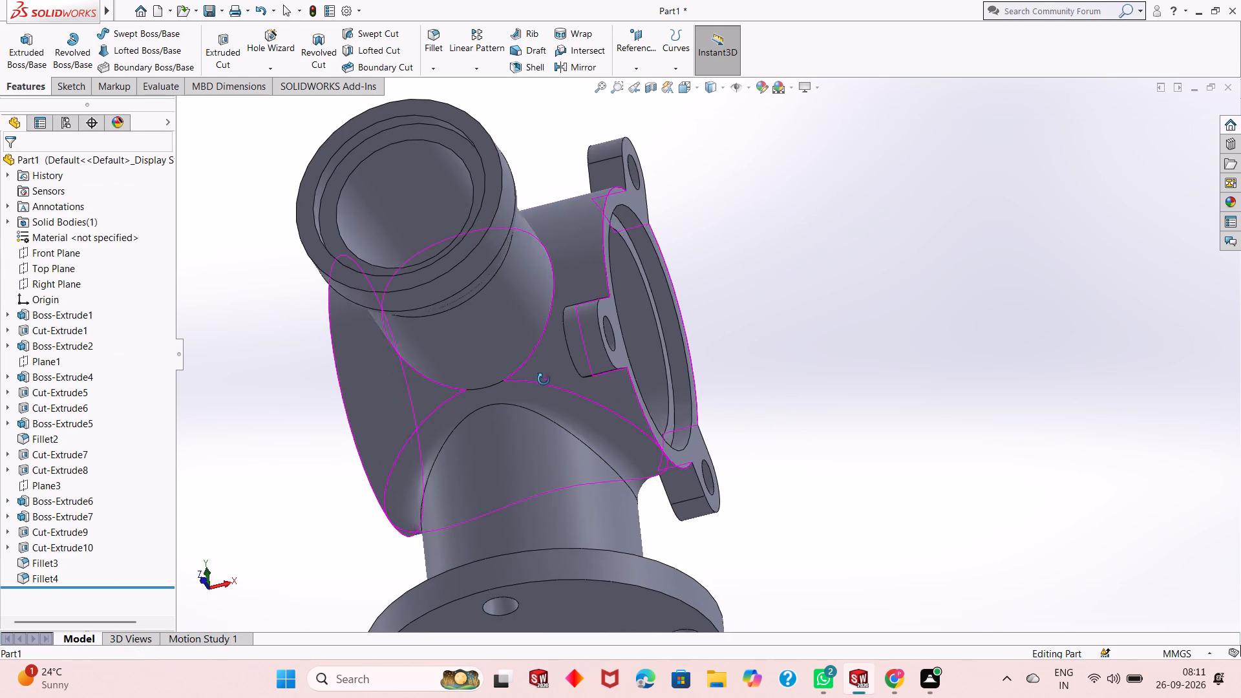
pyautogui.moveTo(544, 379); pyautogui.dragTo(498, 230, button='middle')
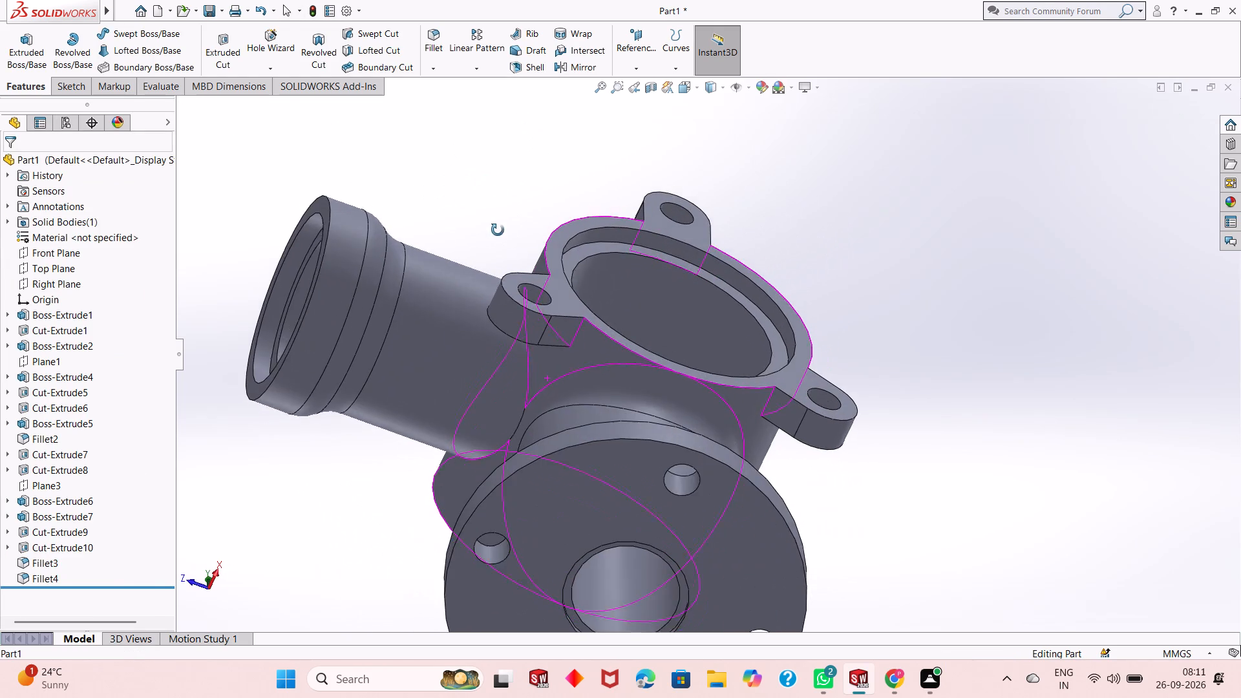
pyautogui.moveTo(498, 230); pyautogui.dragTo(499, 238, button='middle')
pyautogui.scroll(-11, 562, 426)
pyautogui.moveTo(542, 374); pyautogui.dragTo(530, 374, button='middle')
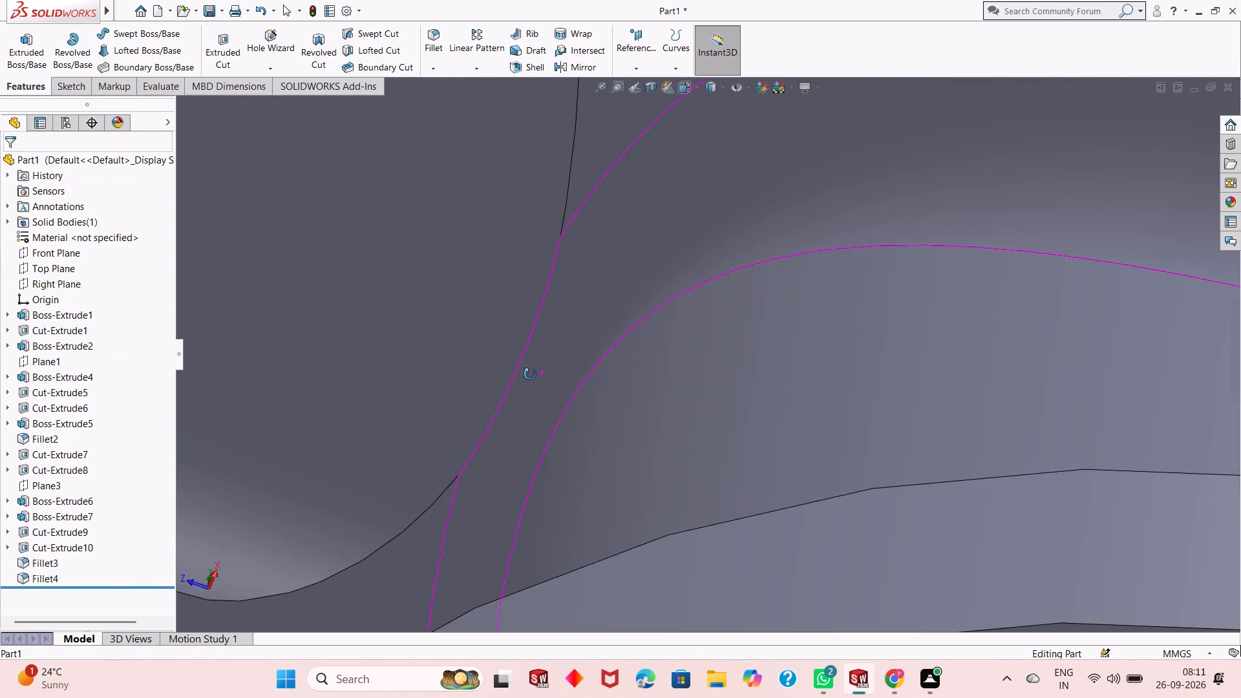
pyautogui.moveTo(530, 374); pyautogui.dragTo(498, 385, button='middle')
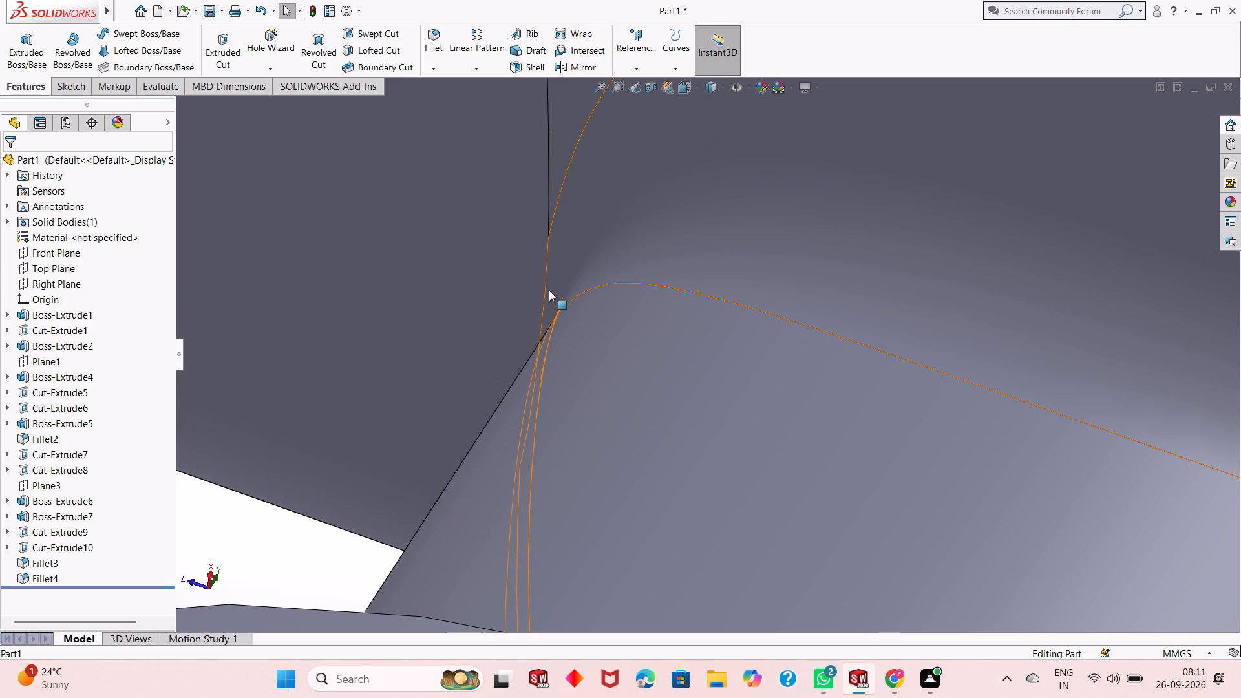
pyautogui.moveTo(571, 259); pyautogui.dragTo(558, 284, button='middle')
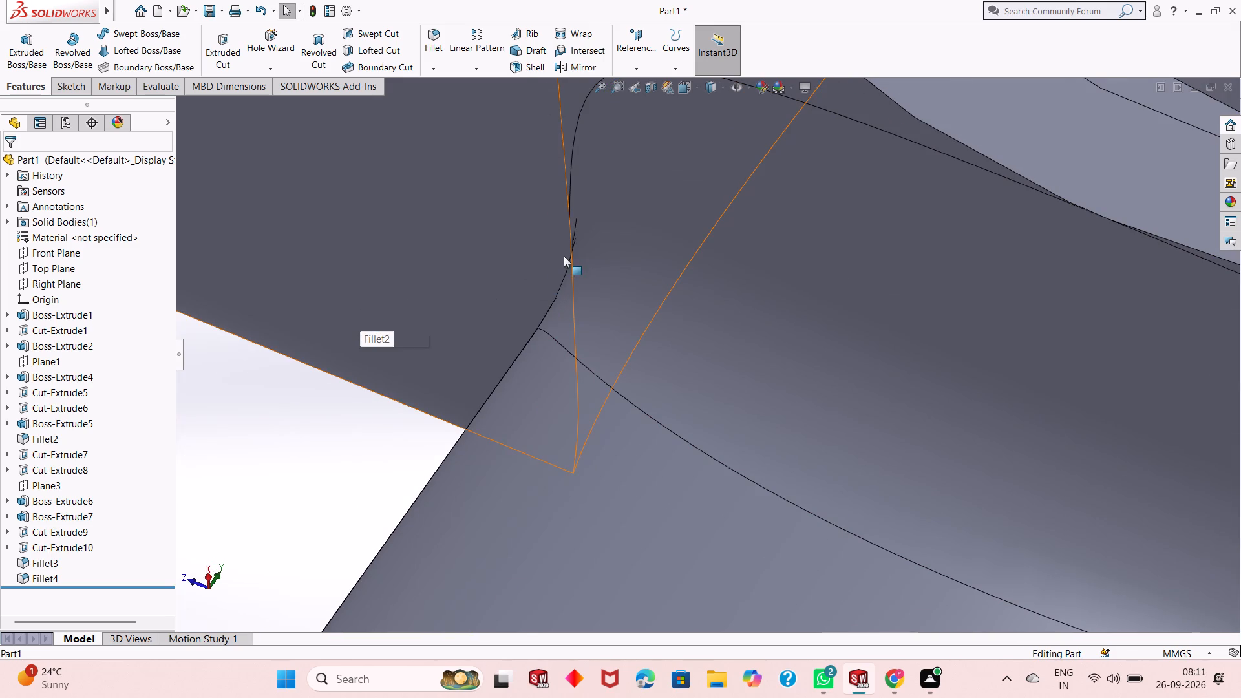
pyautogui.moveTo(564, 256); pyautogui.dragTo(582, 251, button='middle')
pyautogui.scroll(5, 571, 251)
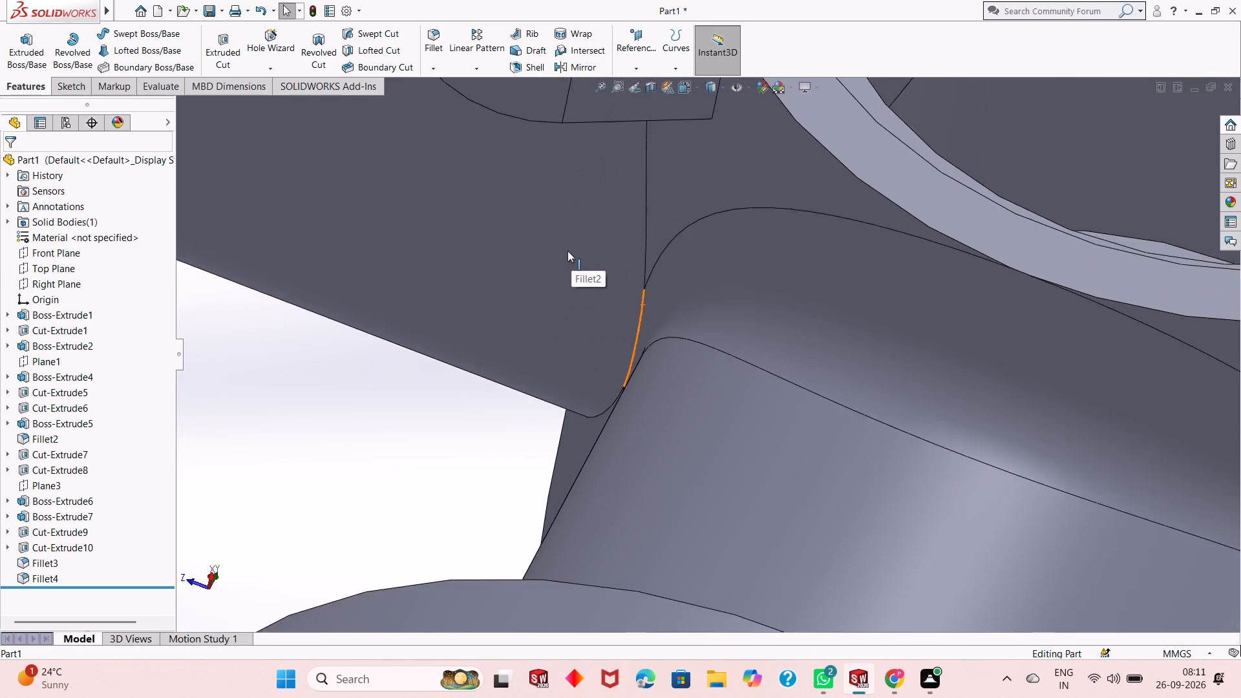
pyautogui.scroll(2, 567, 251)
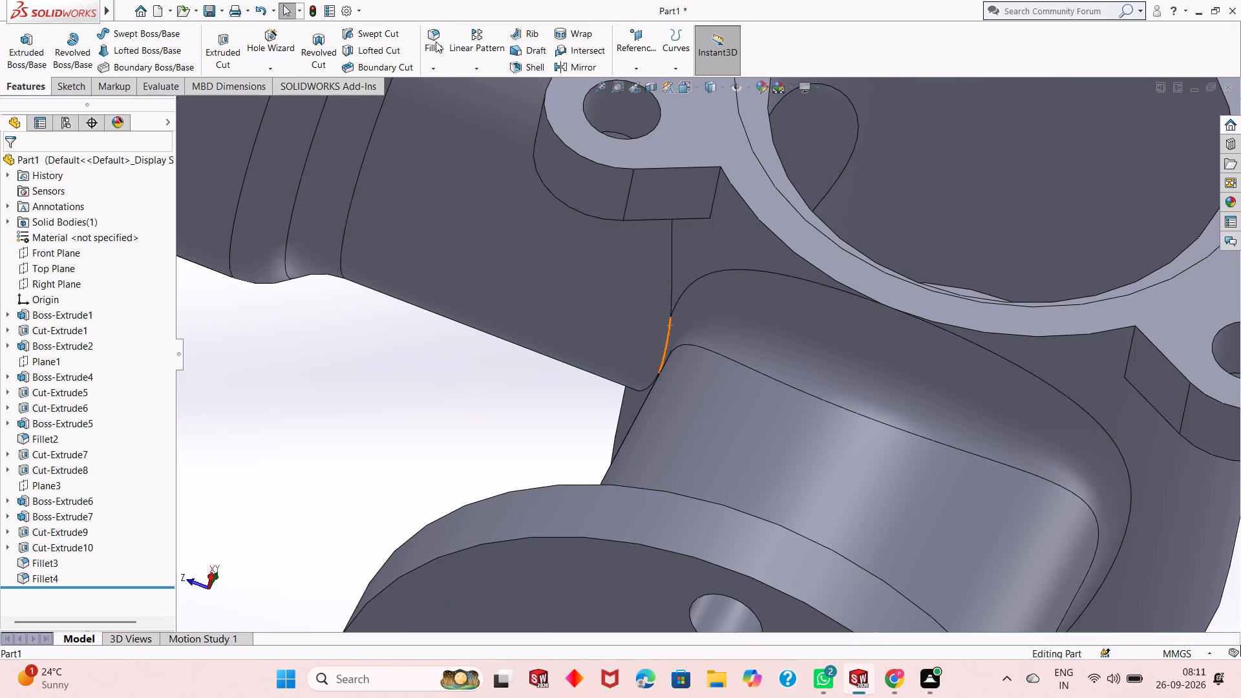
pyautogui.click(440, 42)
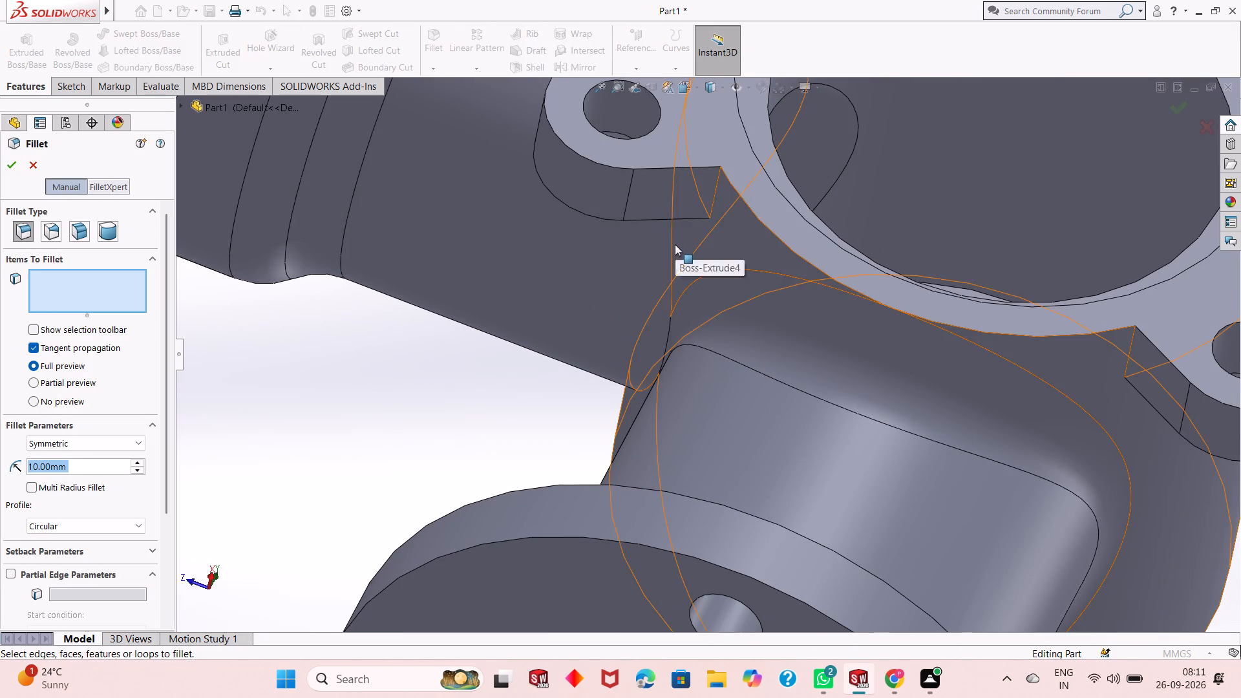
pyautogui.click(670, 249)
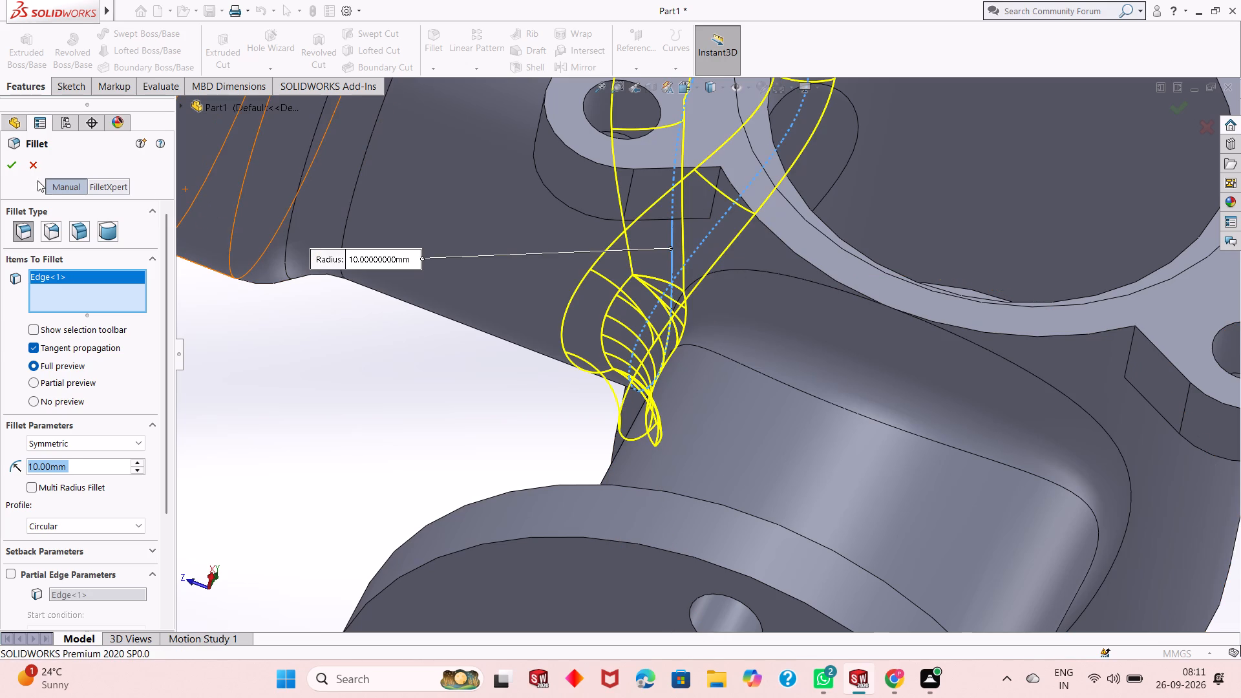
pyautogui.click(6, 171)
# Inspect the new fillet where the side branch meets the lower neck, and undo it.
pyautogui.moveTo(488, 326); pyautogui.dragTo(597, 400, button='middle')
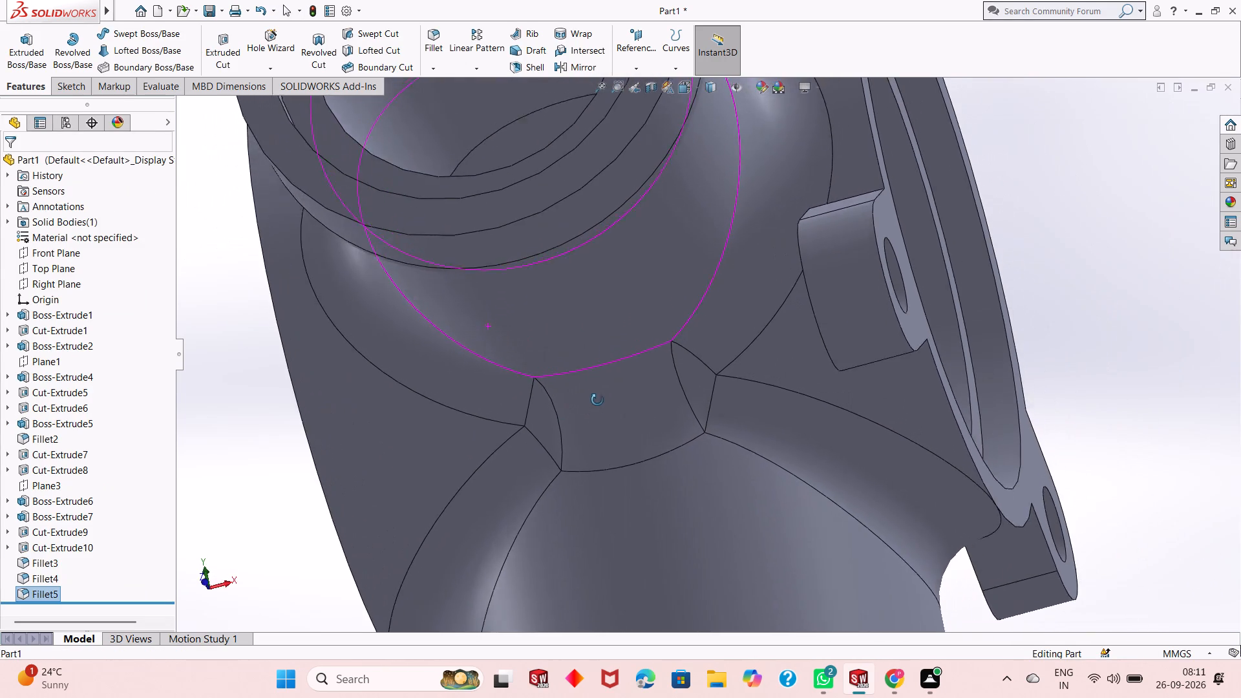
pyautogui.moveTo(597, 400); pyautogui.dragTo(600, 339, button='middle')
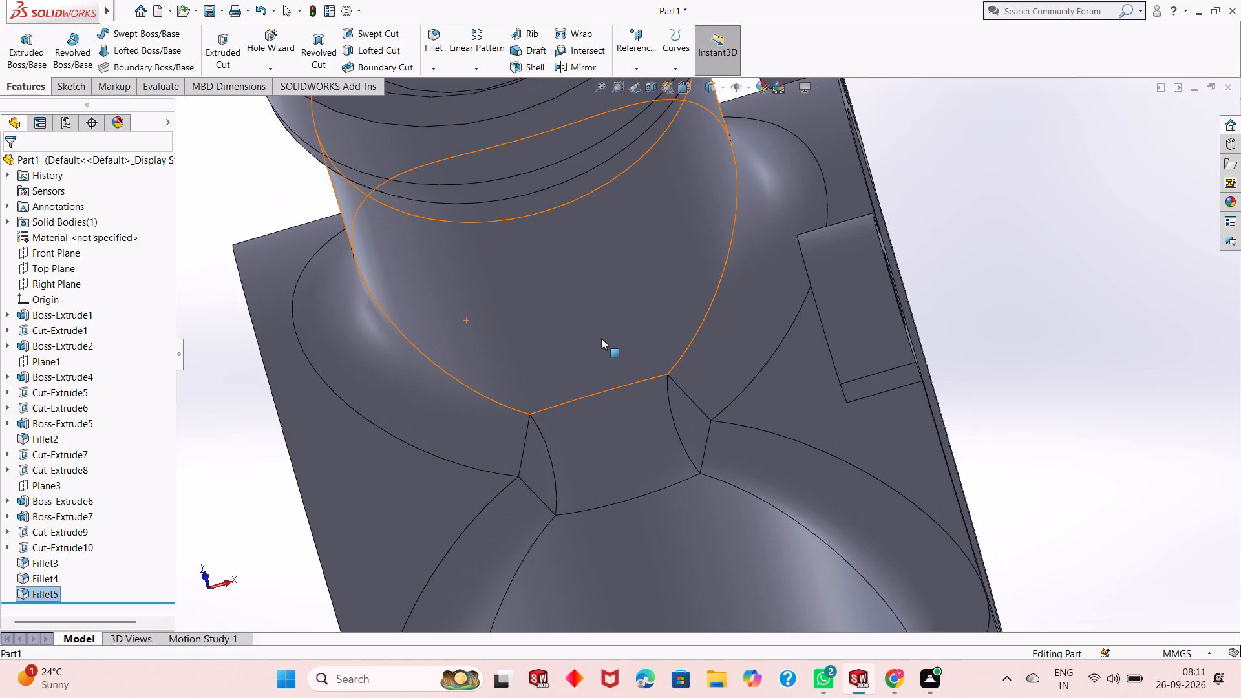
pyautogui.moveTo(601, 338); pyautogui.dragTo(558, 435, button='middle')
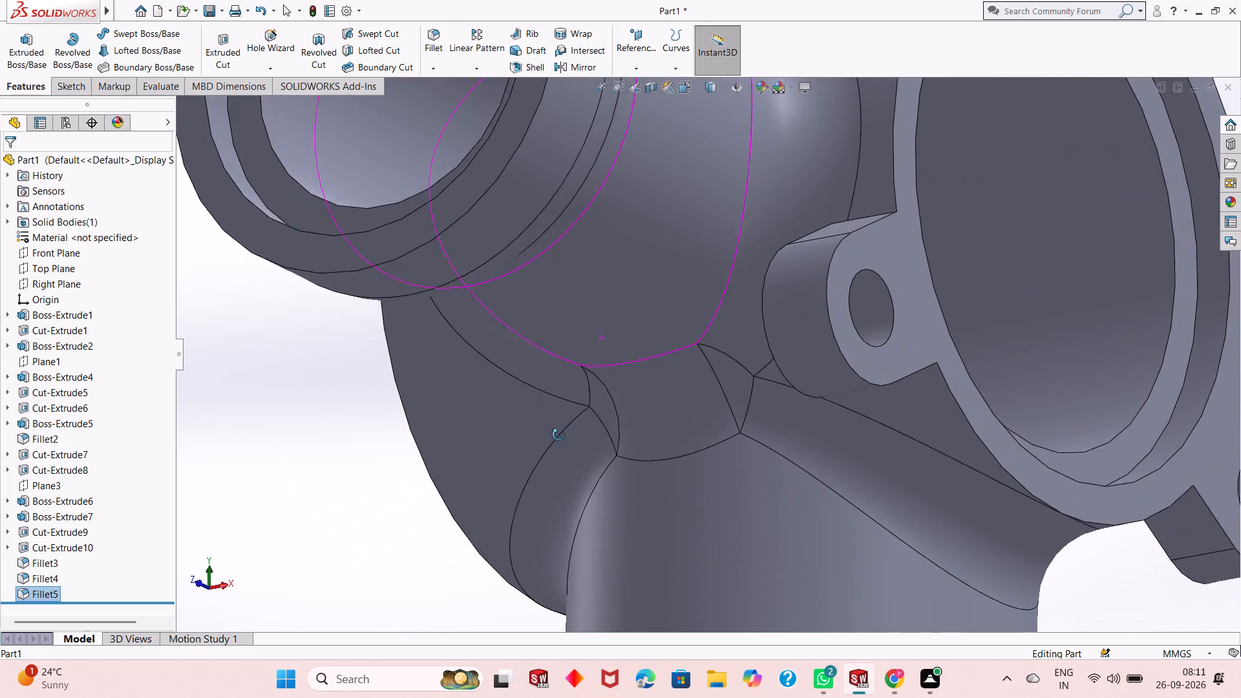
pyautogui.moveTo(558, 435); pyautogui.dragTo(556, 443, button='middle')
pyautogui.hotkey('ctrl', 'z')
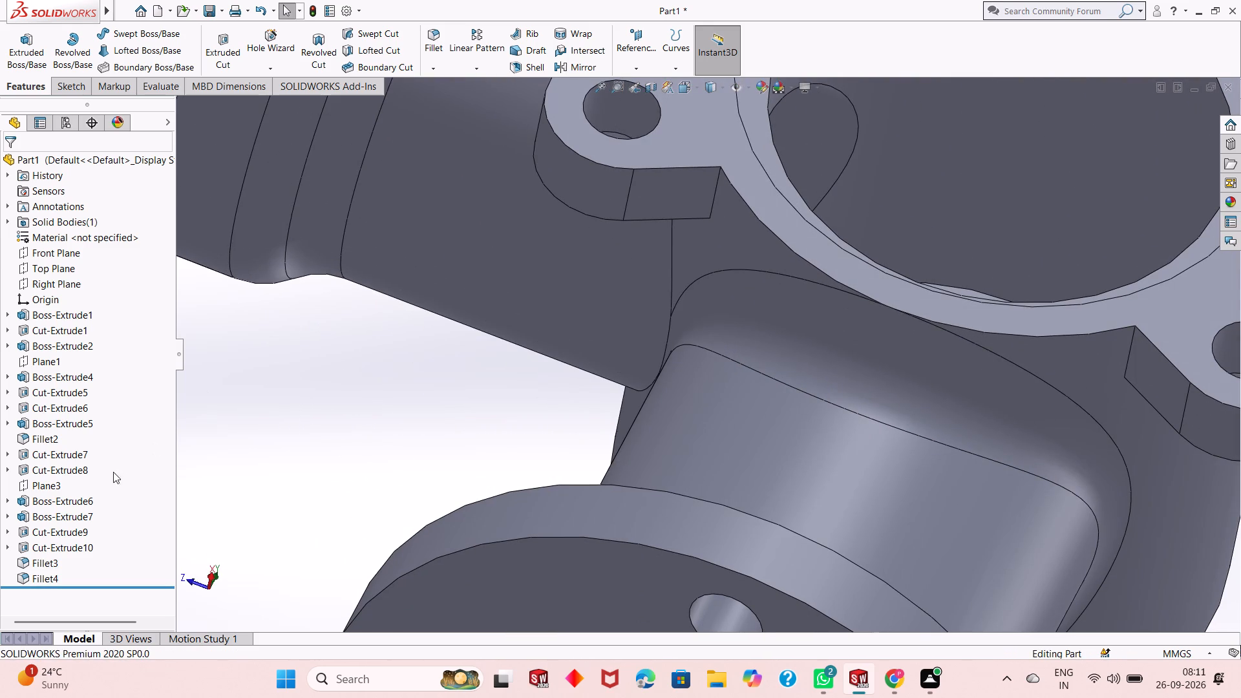
# Set the blind extrusion depth of the side branch pipe, Boss-Extrude6, to 70 mm.
pyautogui.click(54, 499)
pyautogui.click(73, 462)
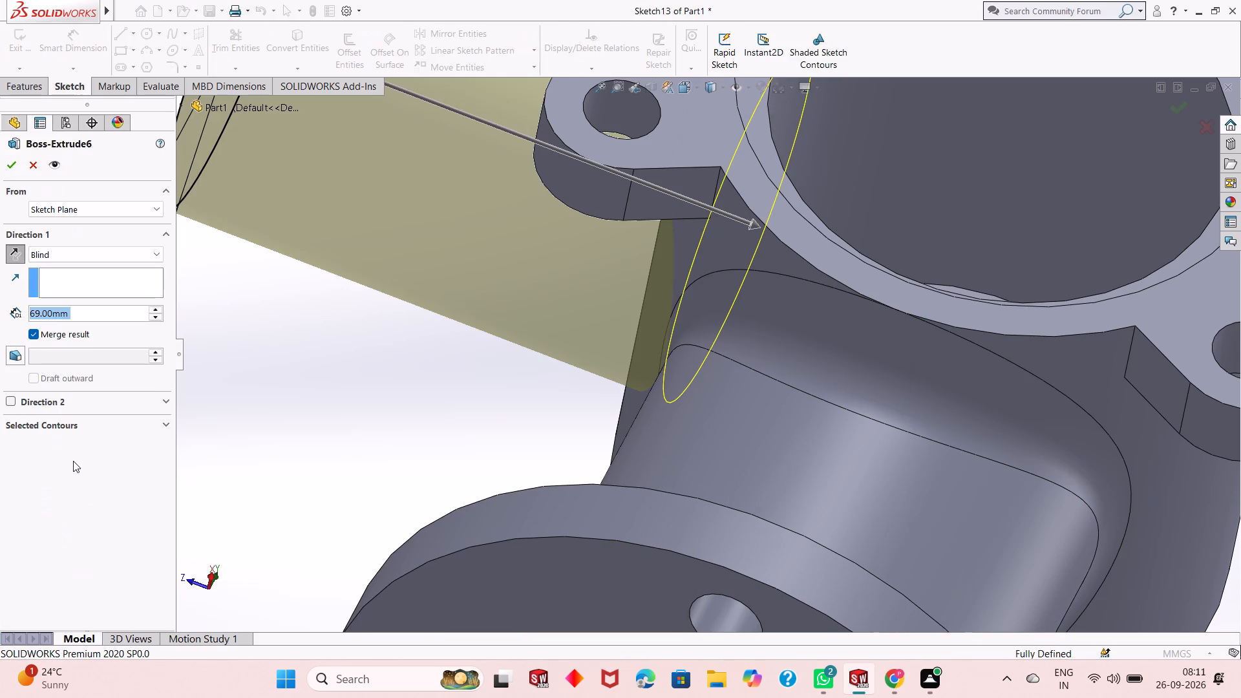
pyautogui.write('70')
pyautogui.press('Return')
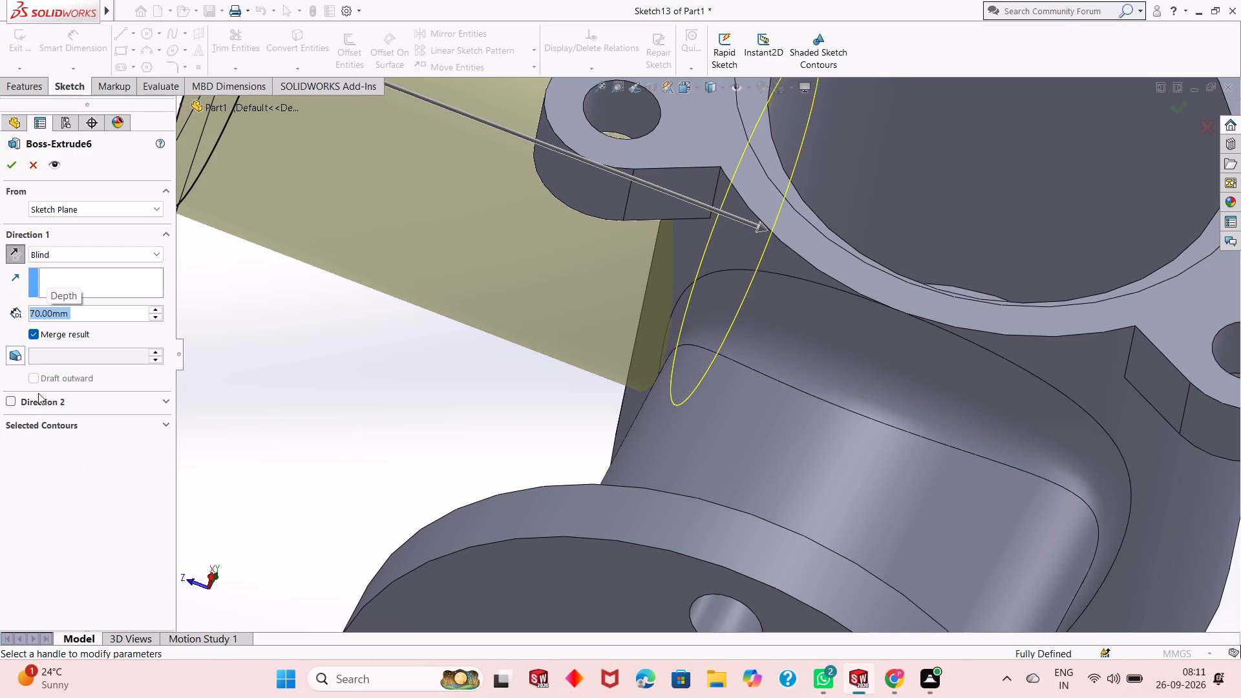
pyautogui.click(13, 160)
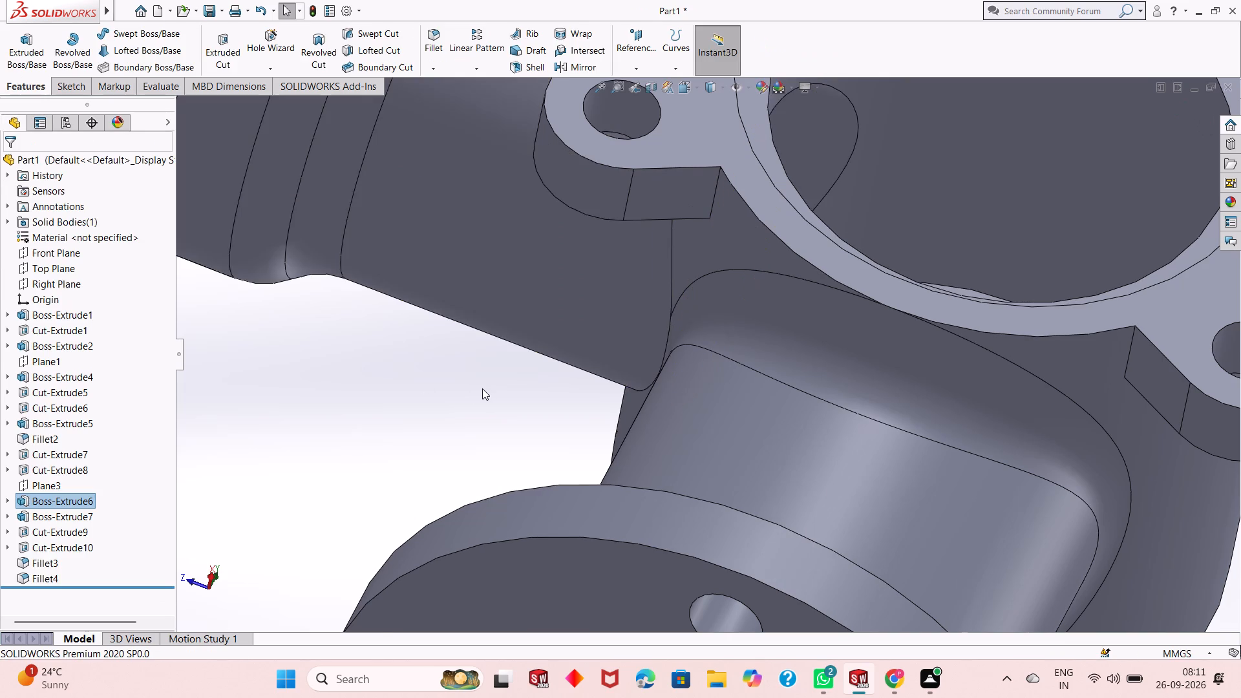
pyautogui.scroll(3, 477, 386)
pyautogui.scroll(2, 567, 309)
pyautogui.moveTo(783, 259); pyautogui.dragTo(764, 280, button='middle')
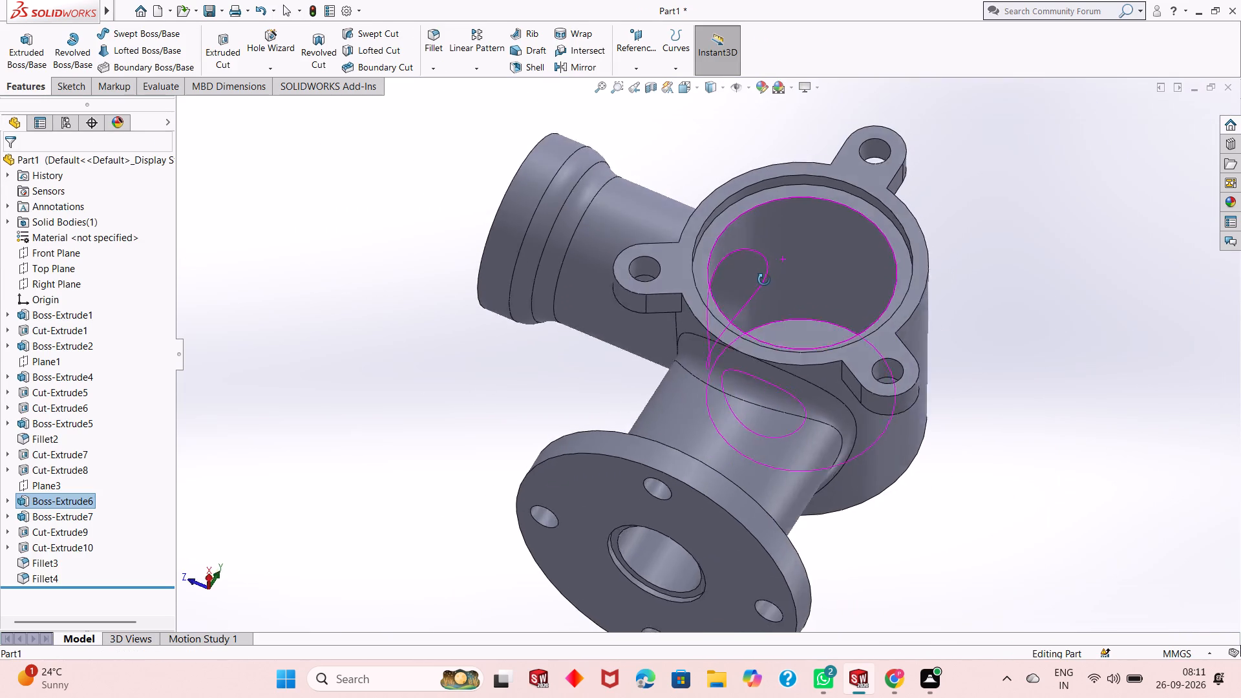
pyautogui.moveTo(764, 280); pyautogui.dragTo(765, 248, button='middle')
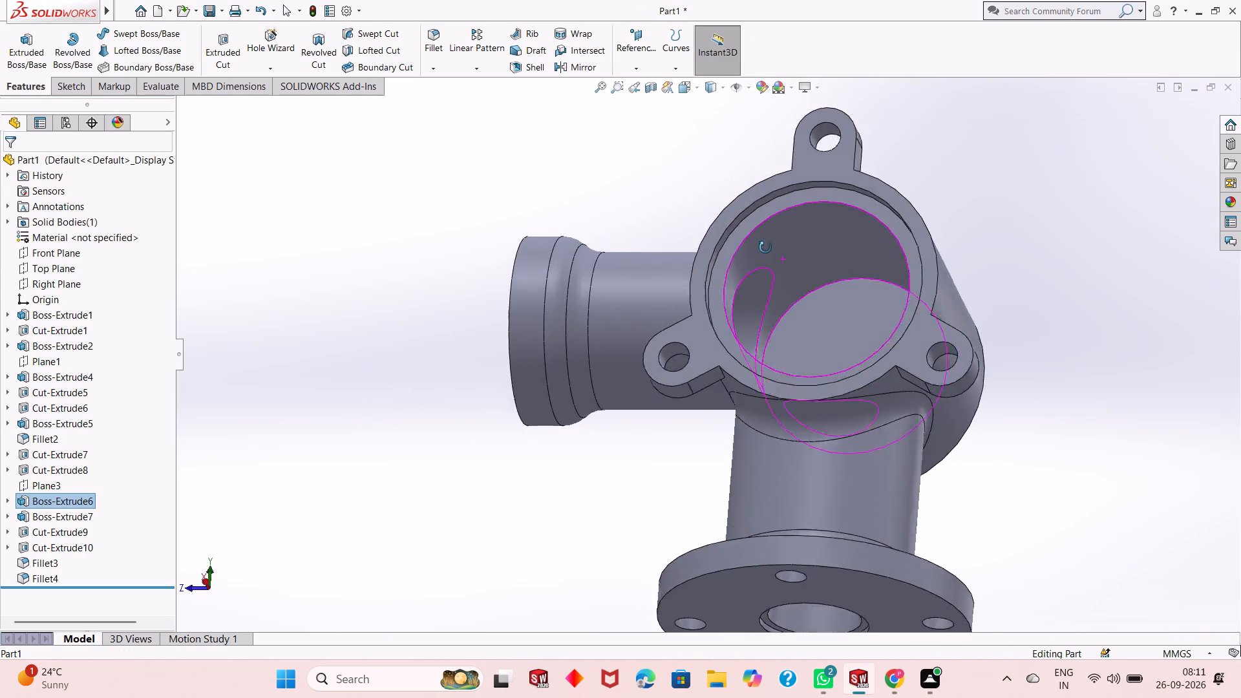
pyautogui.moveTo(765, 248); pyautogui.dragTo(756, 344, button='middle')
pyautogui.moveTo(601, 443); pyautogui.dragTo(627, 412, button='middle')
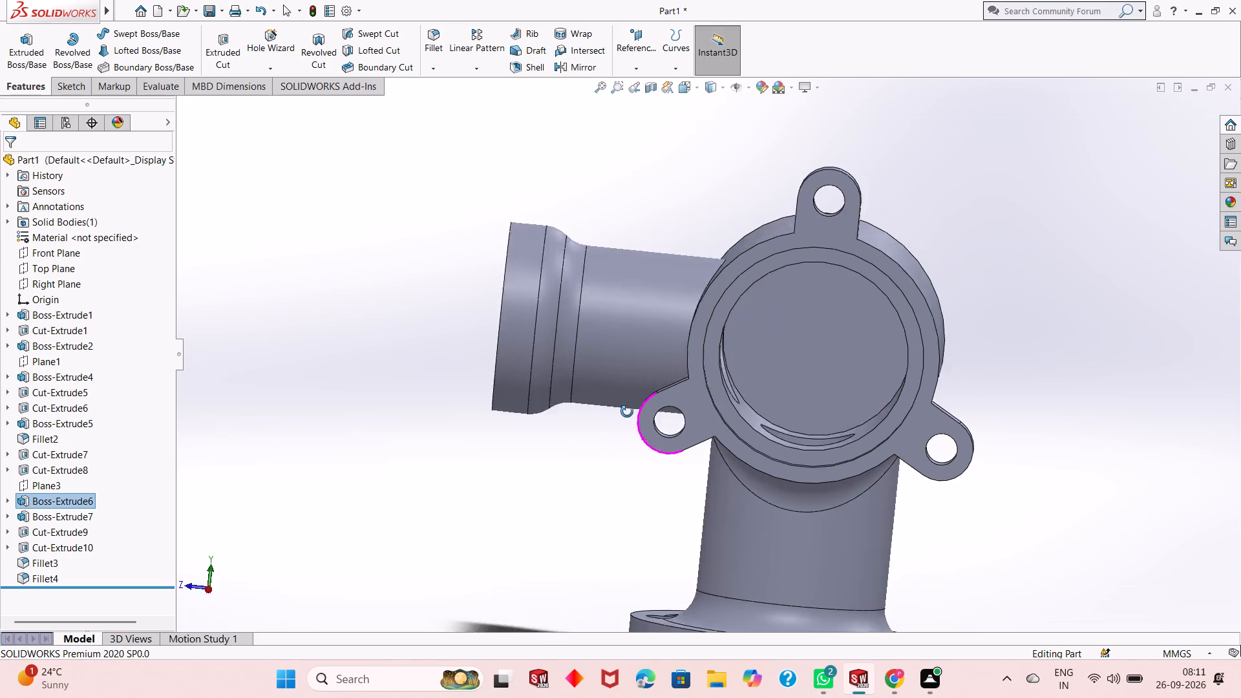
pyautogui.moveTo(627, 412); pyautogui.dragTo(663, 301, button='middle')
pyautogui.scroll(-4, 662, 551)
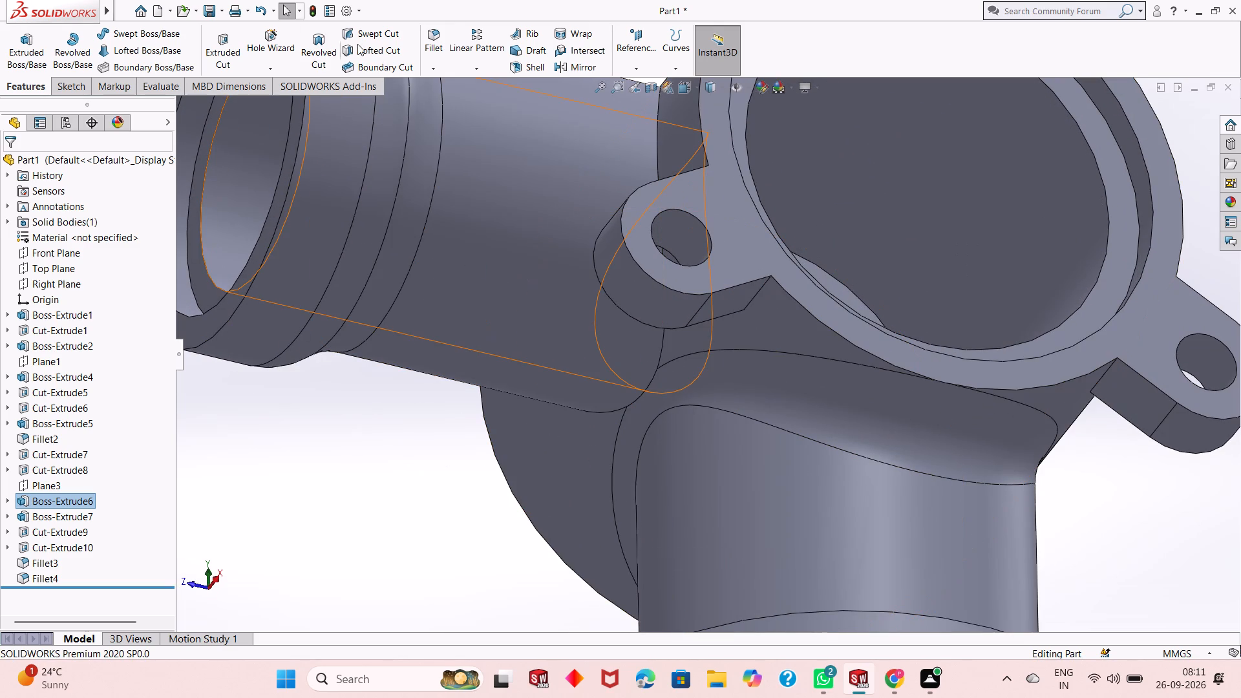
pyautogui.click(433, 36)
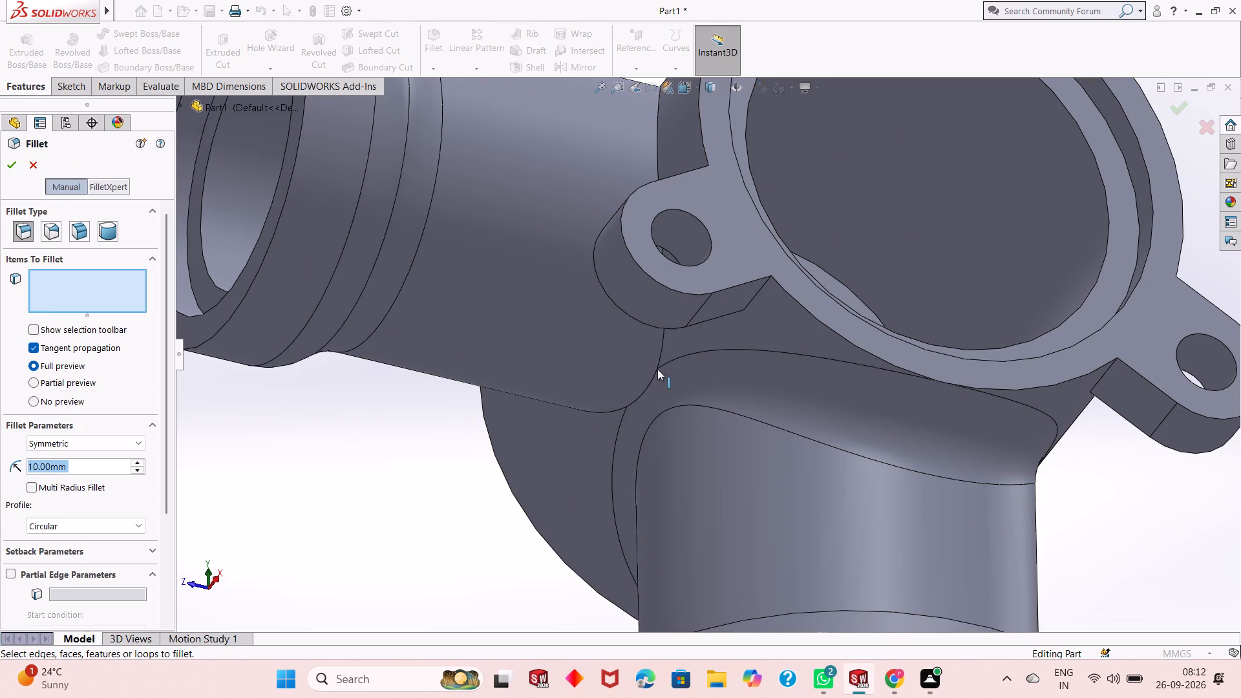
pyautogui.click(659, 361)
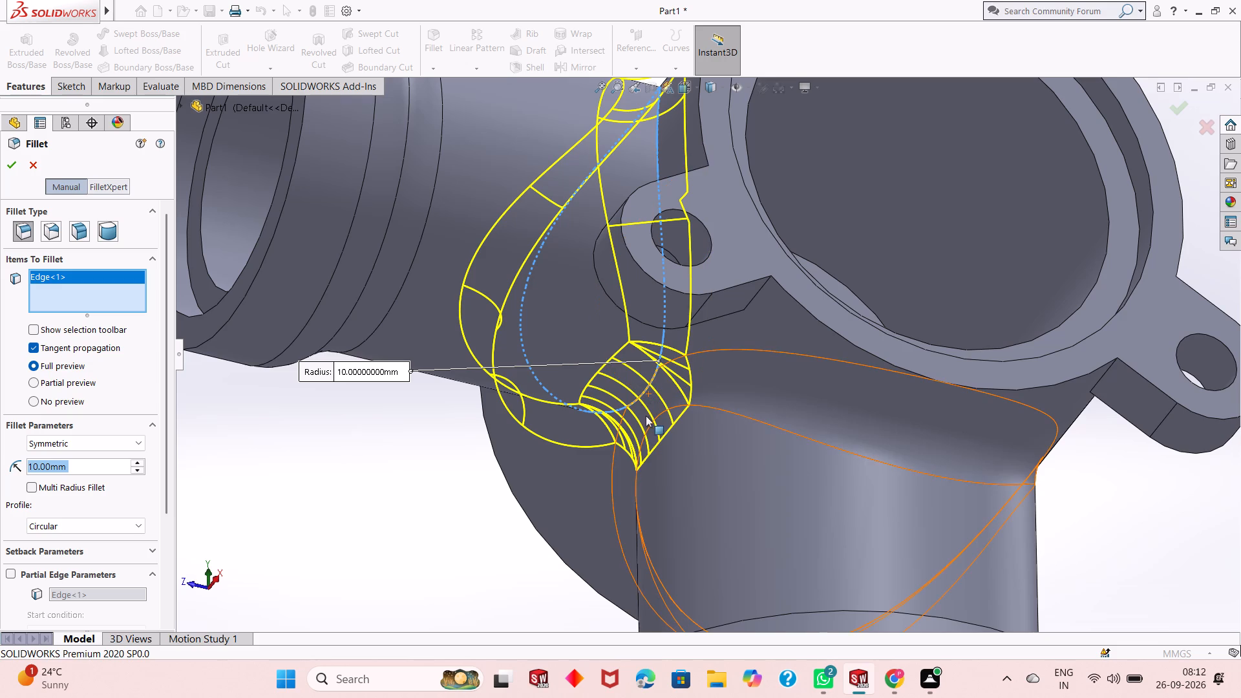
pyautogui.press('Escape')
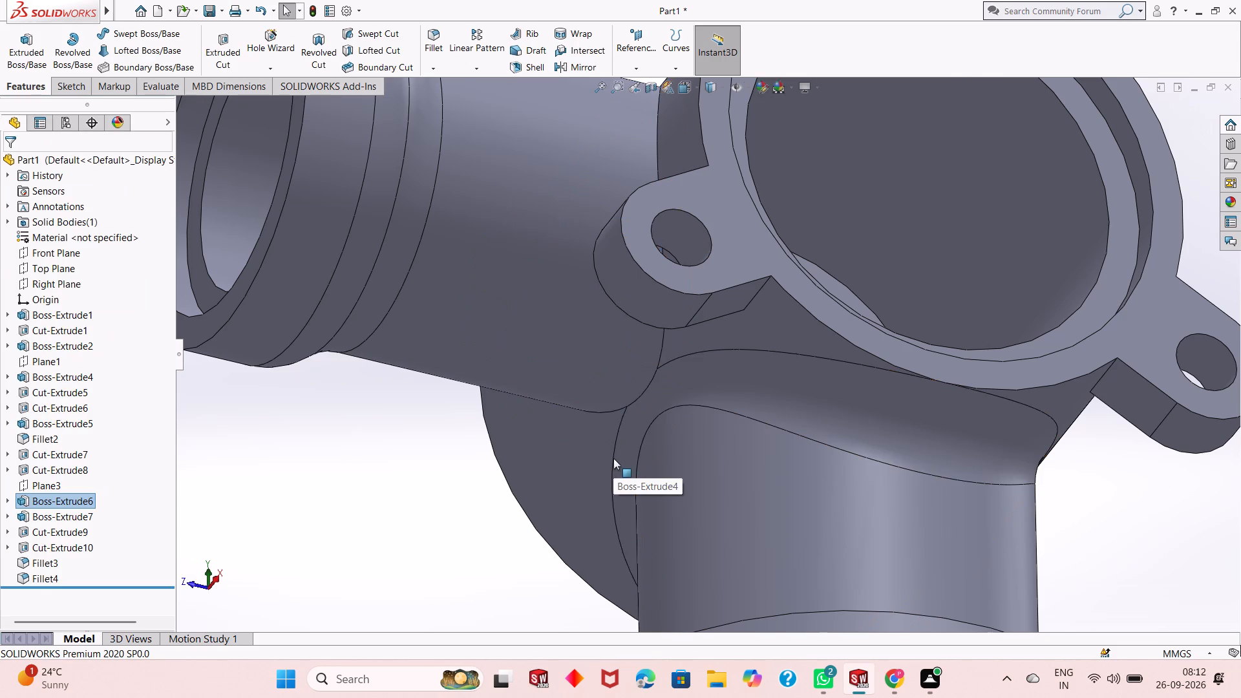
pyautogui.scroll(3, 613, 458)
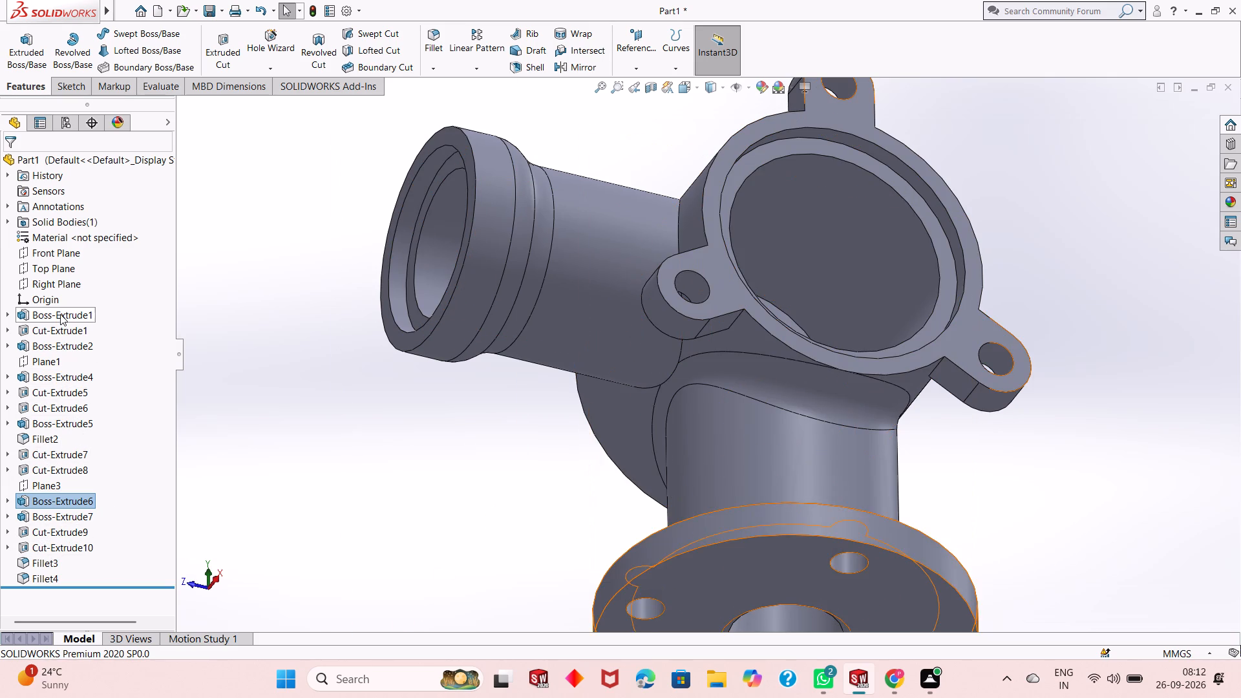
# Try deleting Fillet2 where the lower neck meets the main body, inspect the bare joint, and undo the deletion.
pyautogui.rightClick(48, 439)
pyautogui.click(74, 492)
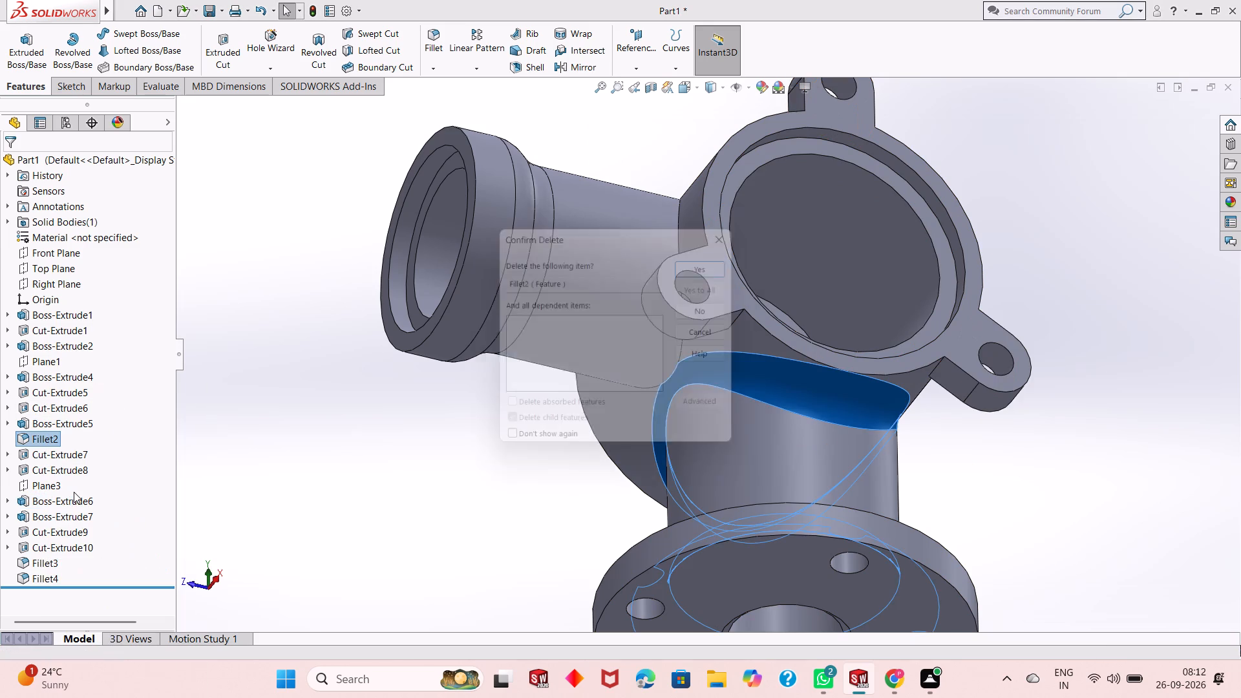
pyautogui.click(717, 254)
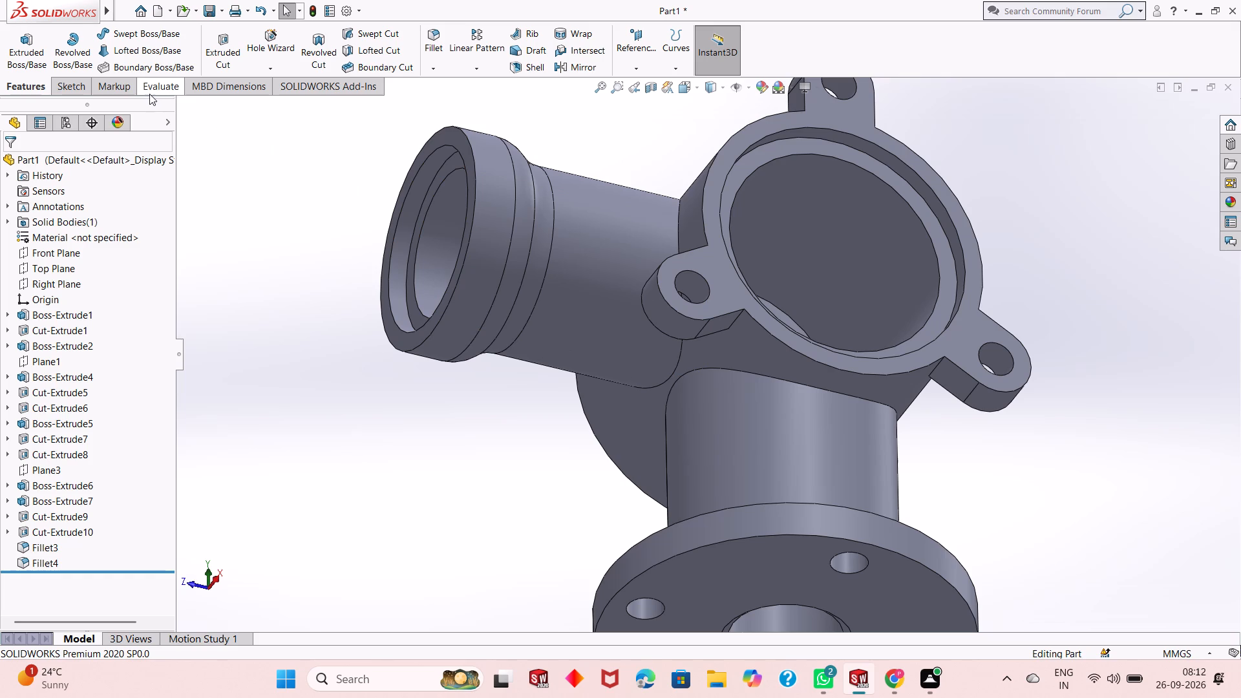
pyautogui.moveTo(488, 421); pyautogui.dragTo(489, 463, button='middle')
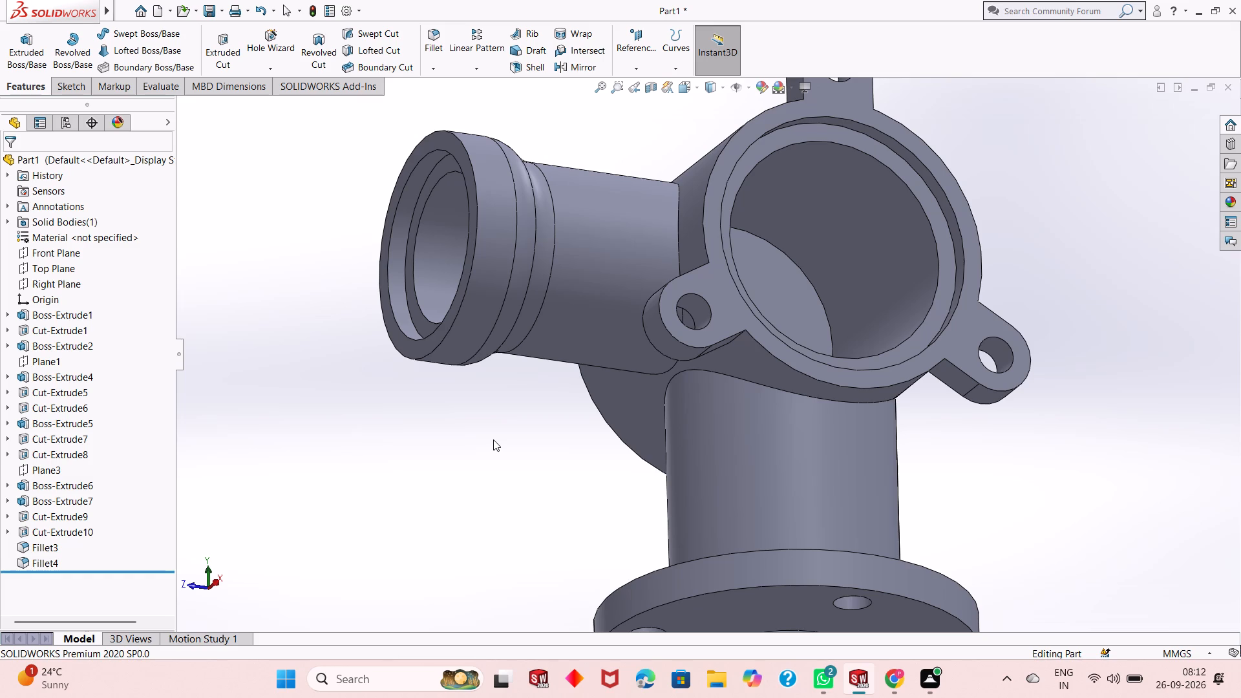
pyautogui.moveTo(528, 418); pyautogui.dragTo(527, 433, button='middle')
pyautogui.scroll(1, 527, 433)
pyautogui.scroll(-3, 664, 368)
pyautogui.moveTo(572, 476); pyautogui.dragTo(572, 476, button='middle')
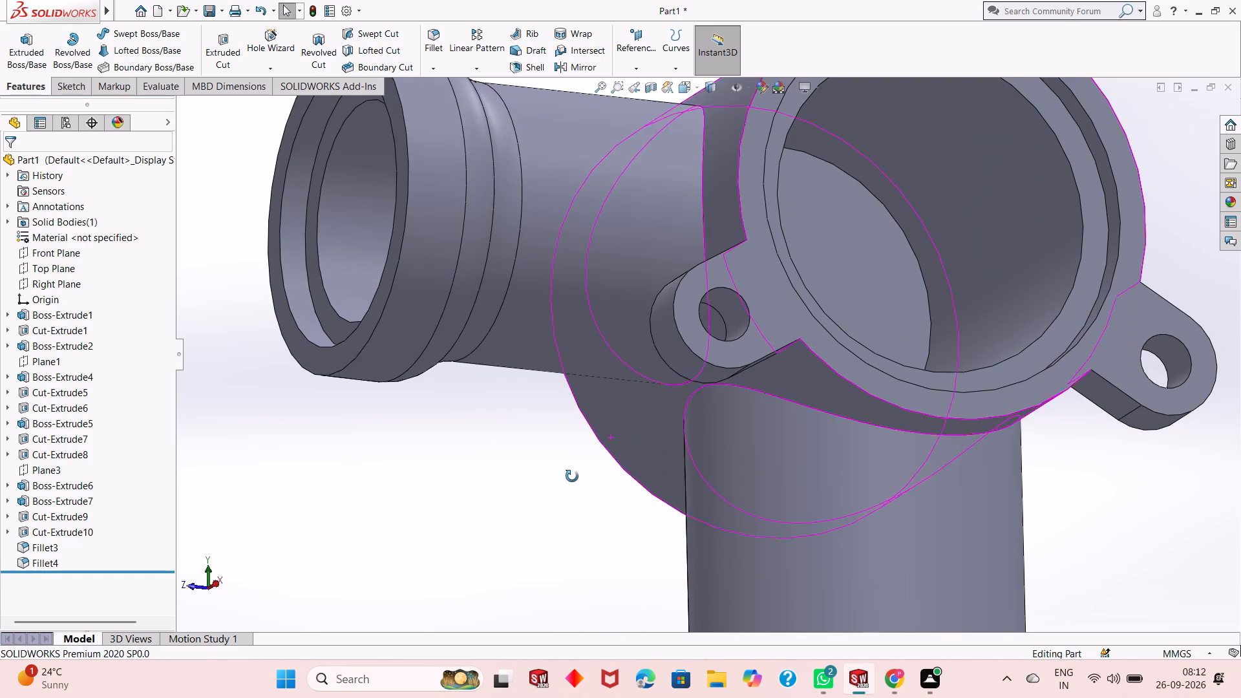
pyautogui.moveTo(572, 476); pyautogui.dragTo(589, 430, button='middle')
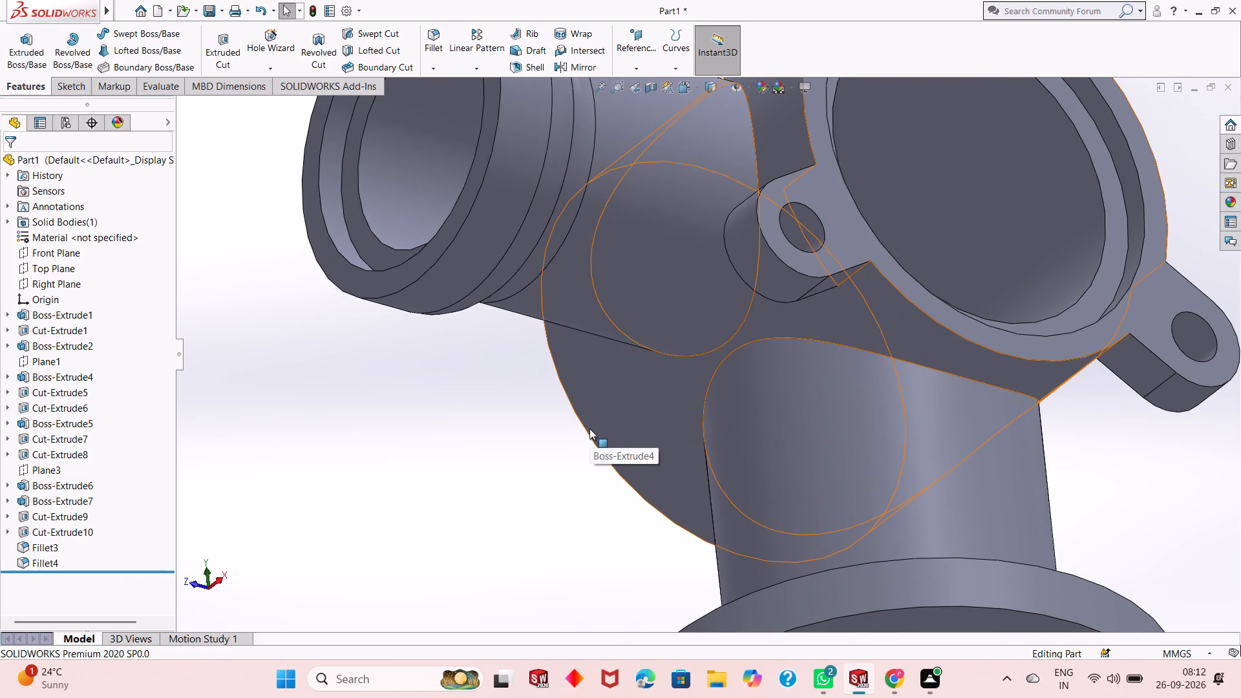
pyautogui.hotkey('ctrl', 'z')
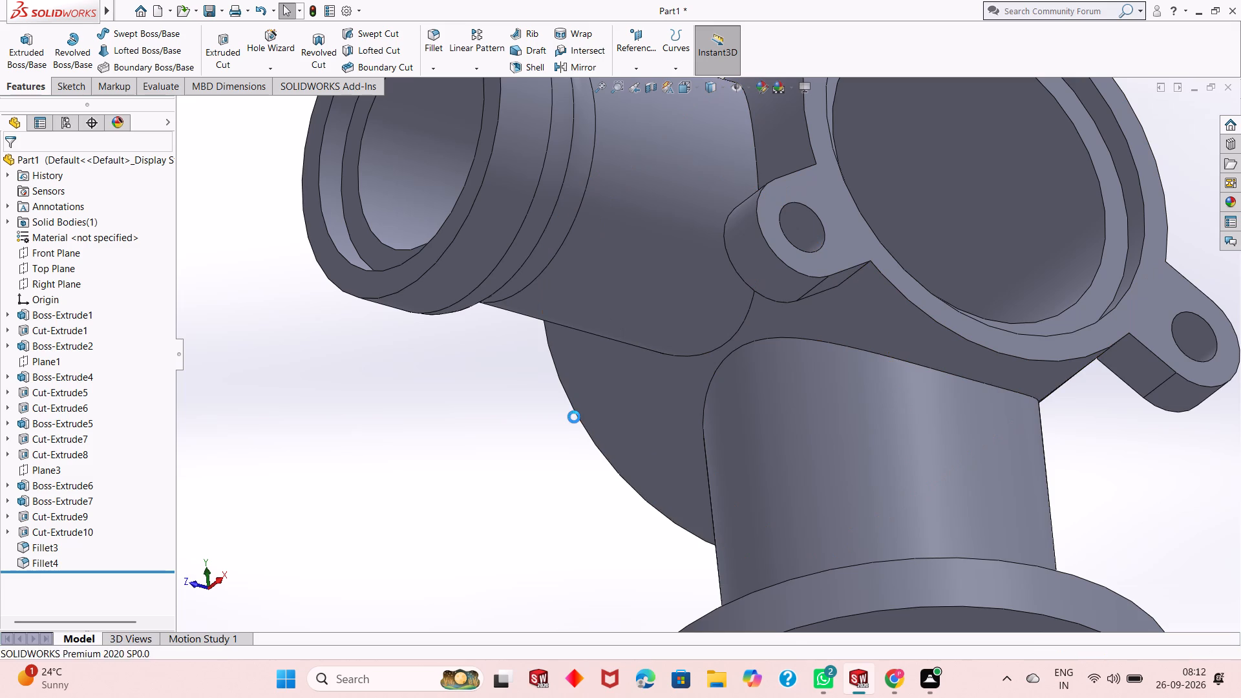
# Fillet the edge where the side branch pipe meets the main cylindrical body with a 10 mm symmetric radius.
pyautogui.moveTo(573, 439); pyautogui.dragTo(553, 493, button='middle')
pyautogui.scroll(2, 633, 450)
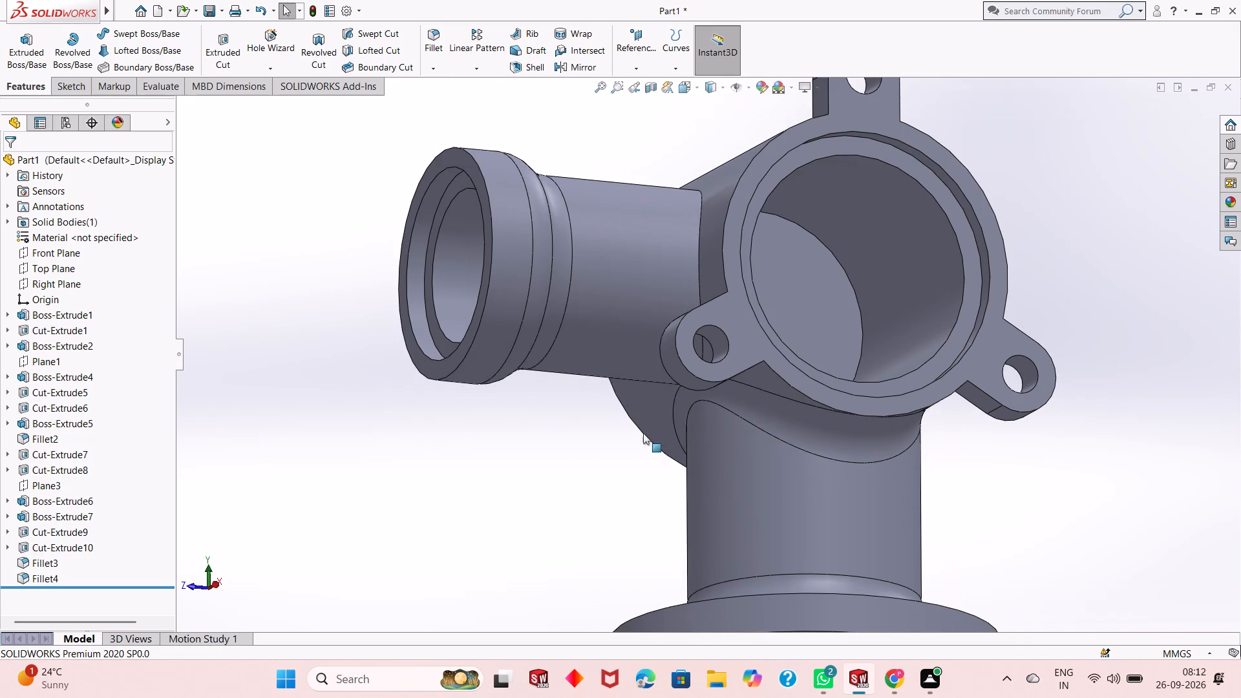
pyautogui.moveTo(635, 207); pyautogui.dragTo(641, 349, button='middle')
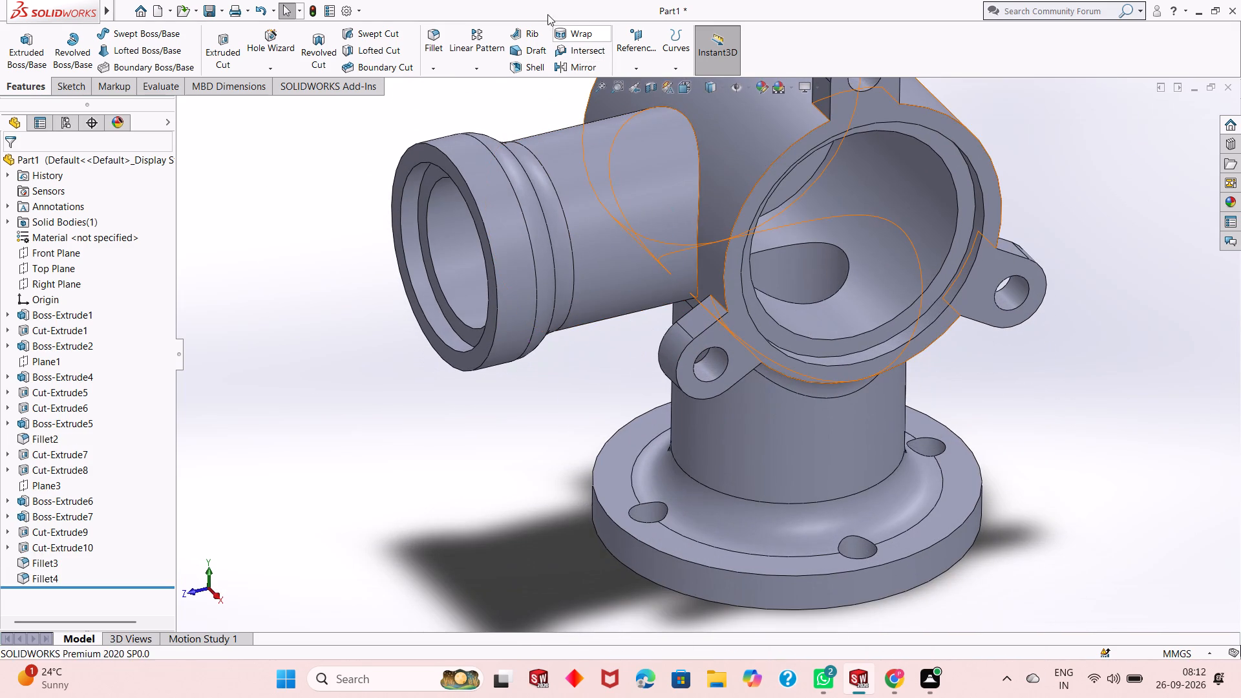
pyautogui.click(434, 39)
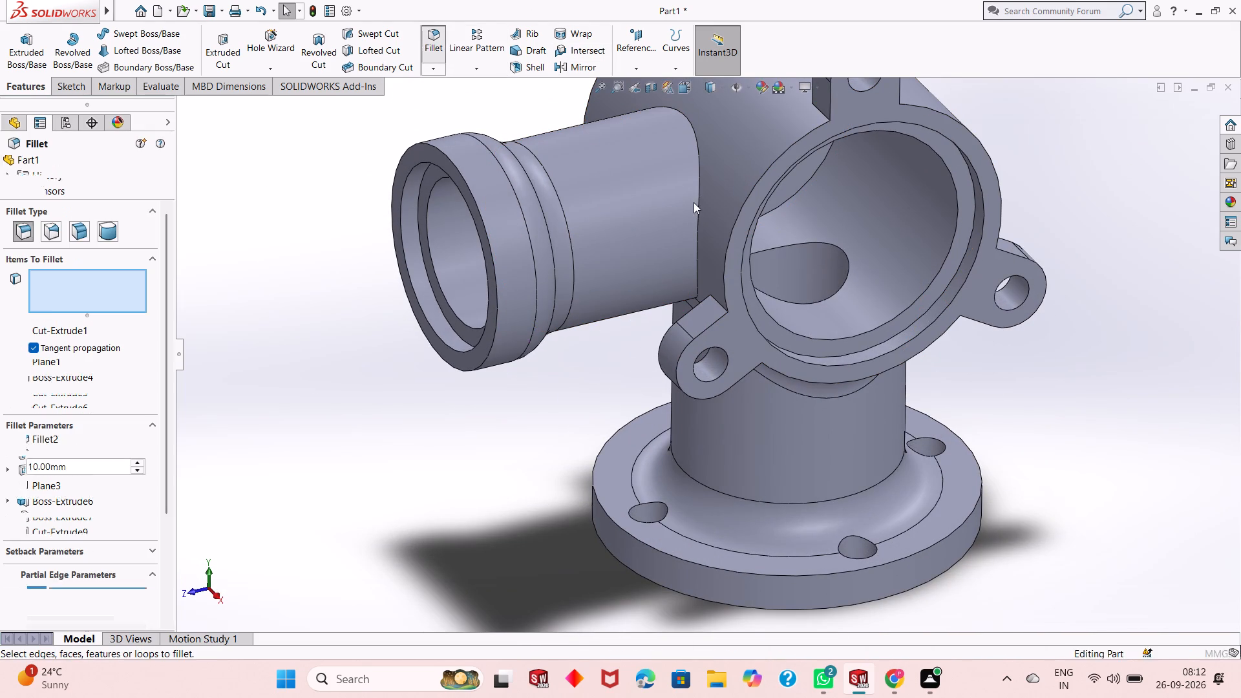
pyautogui.click(697, 200)
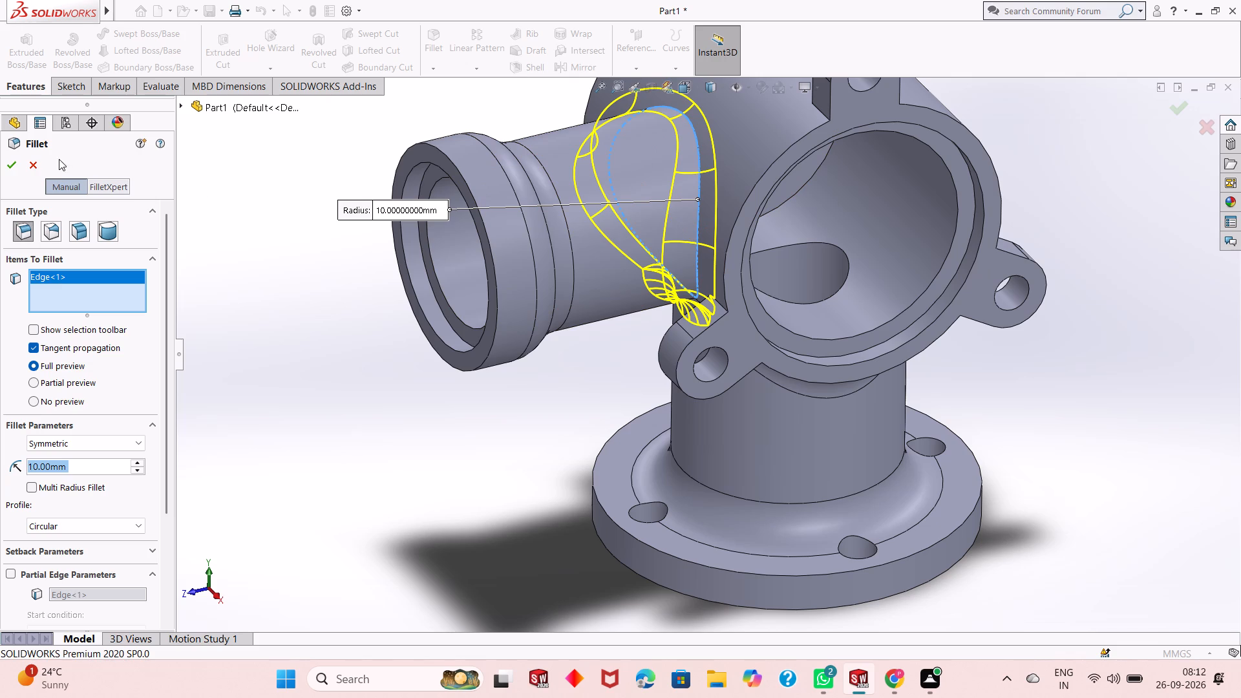
pyautogui.click(13, 165)
pyautogui.click(347, 344)
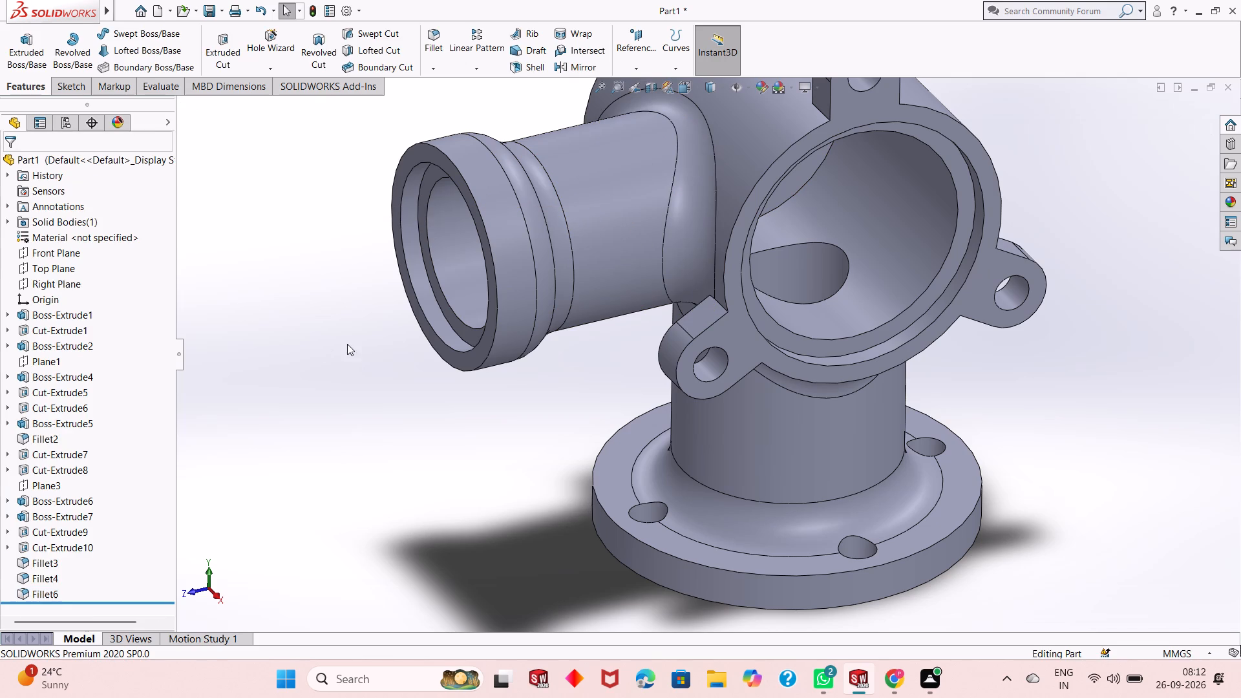
# Inspect the whole fitting and the new branch fillet from several viewing angles.
pyautogui.scroll(3, 485, 337)
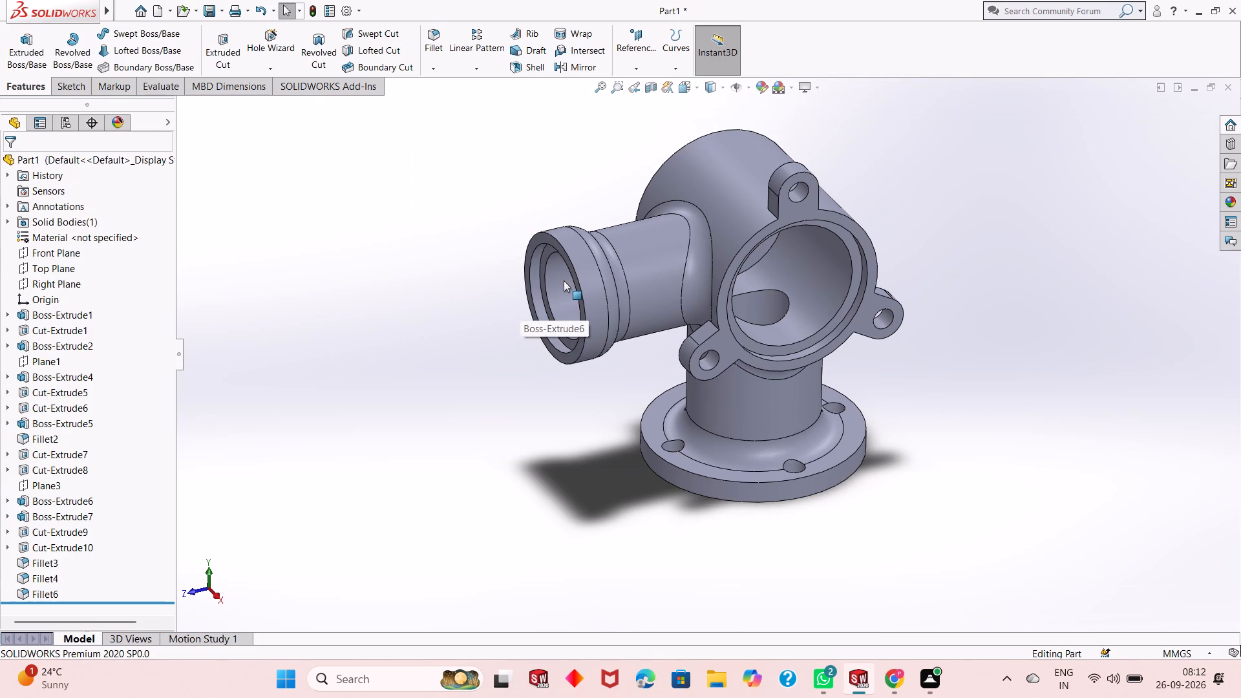
pyautogui.moveTo(642, 321); pyautogui.dragTo(681, 306, button='middle')
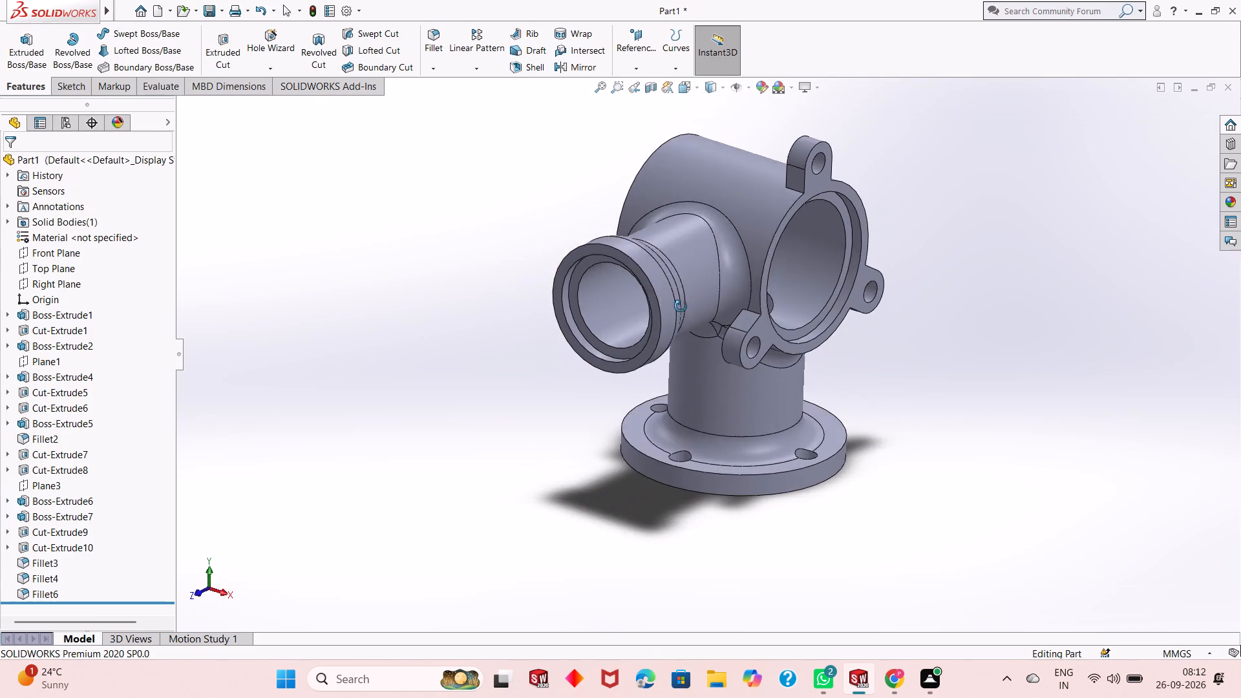
pyautogui.moveTo(681, 306); pyautogui.dragTo(670, 353, button='middle')
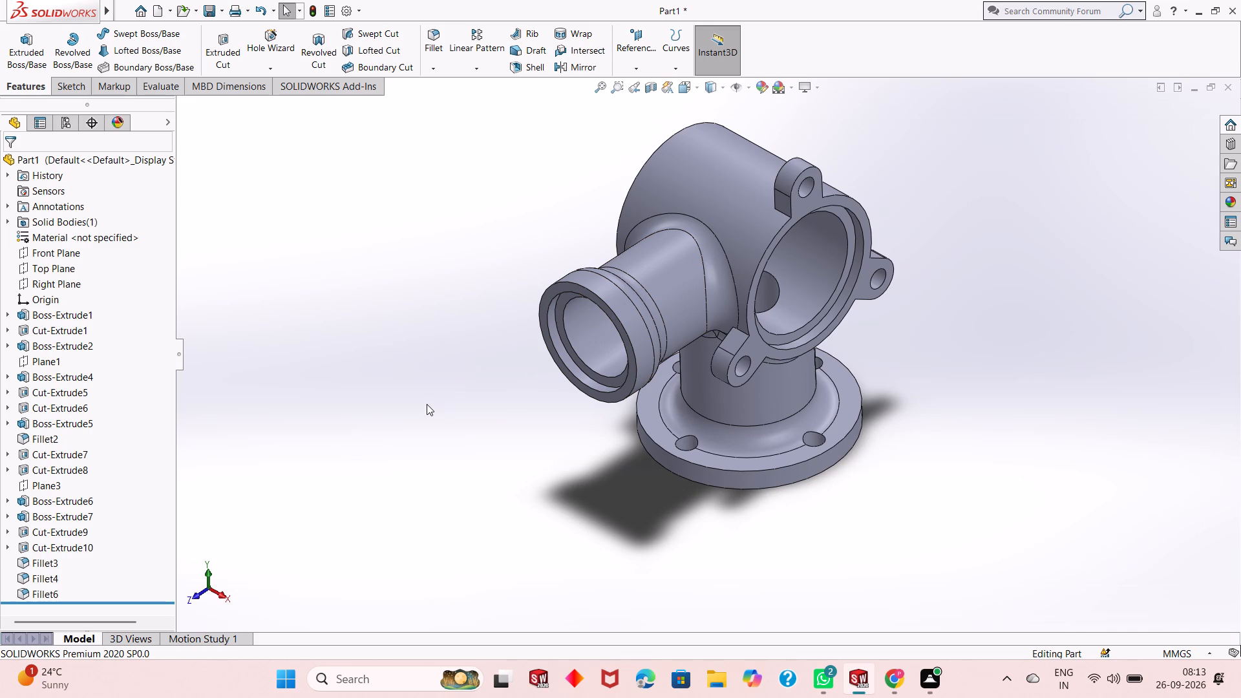
pyautogui.moveTo(521, 421); pyautogui.dragTo(520, 394, button='middle')
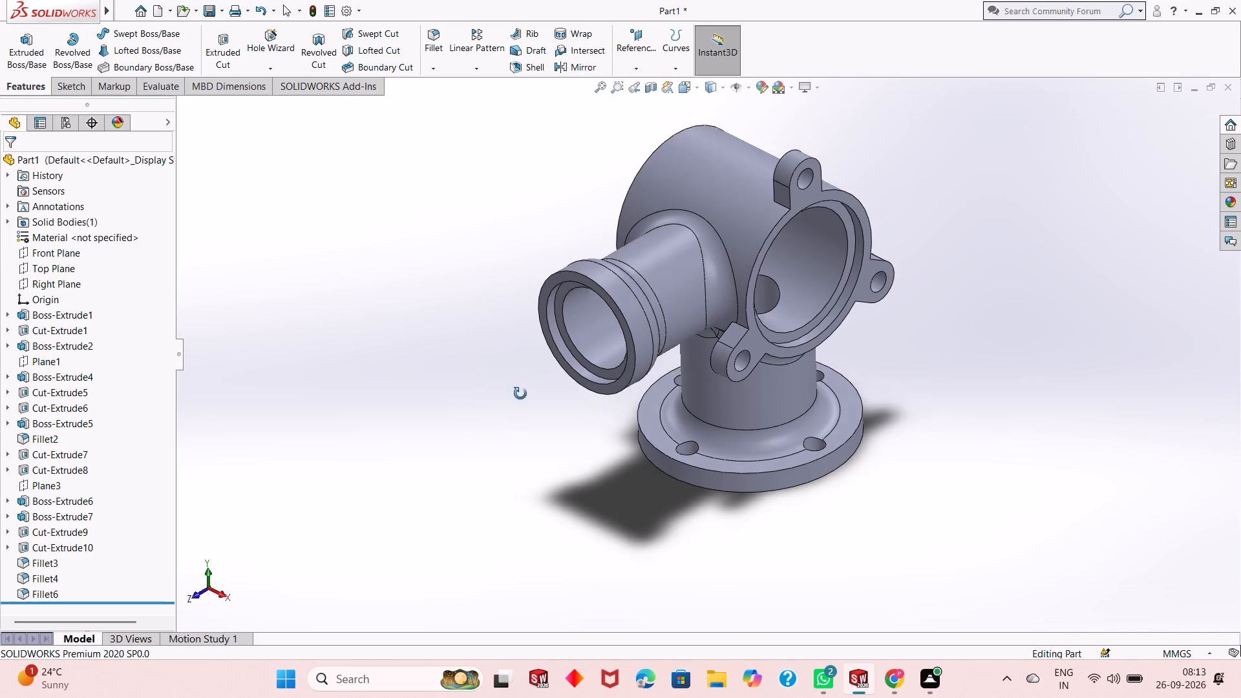
pyautogui.moveTo(520, 394); pyautogui.dragTo(441, 260, button='middle')
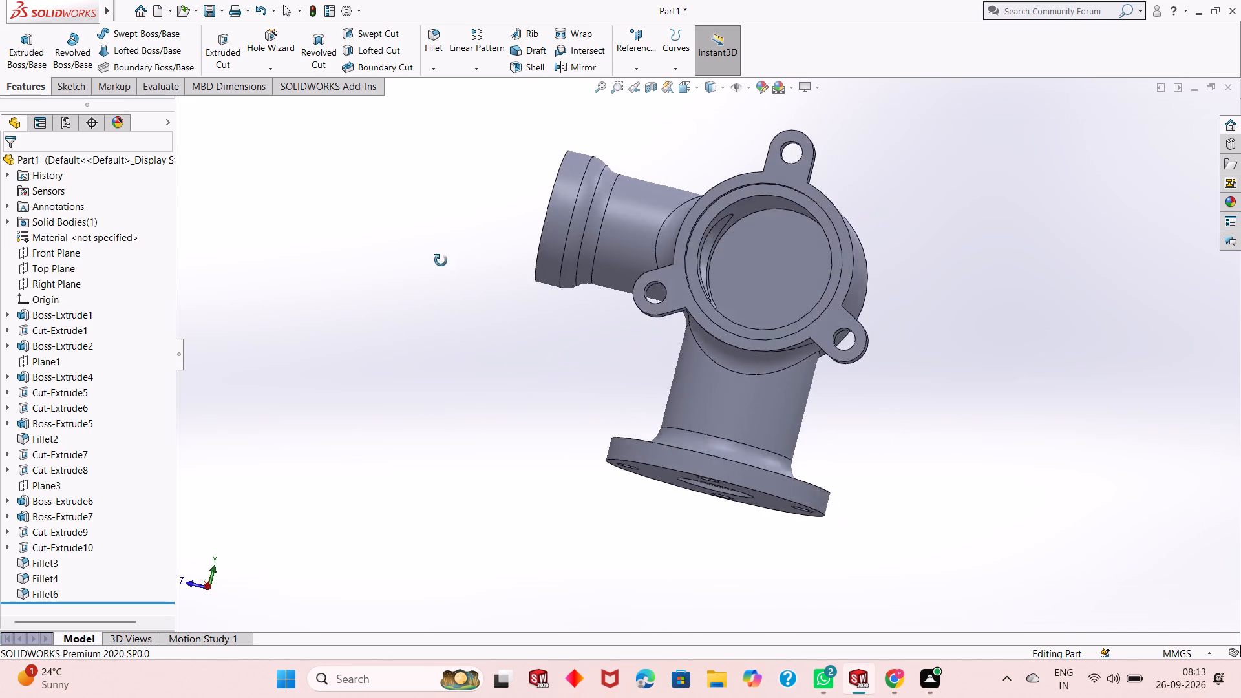
pyautogui.moveTo(441, 260); pyautogui.dragTo(471, 260, button='middle')
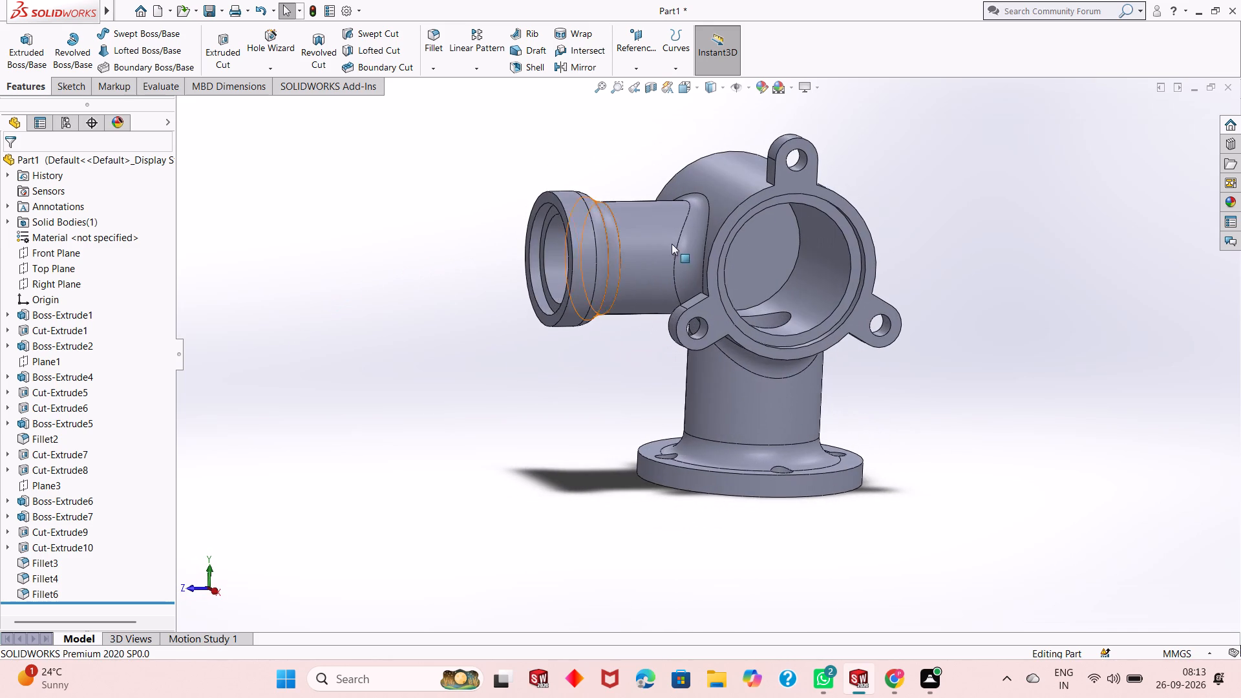
pyautogui.scroll(-2, 962, 127)
pyautogui.scroll(2, 684, 357)
pyautogui.moveTo(680, 351); pyautogui.dragTo(655, 356, button='middle')
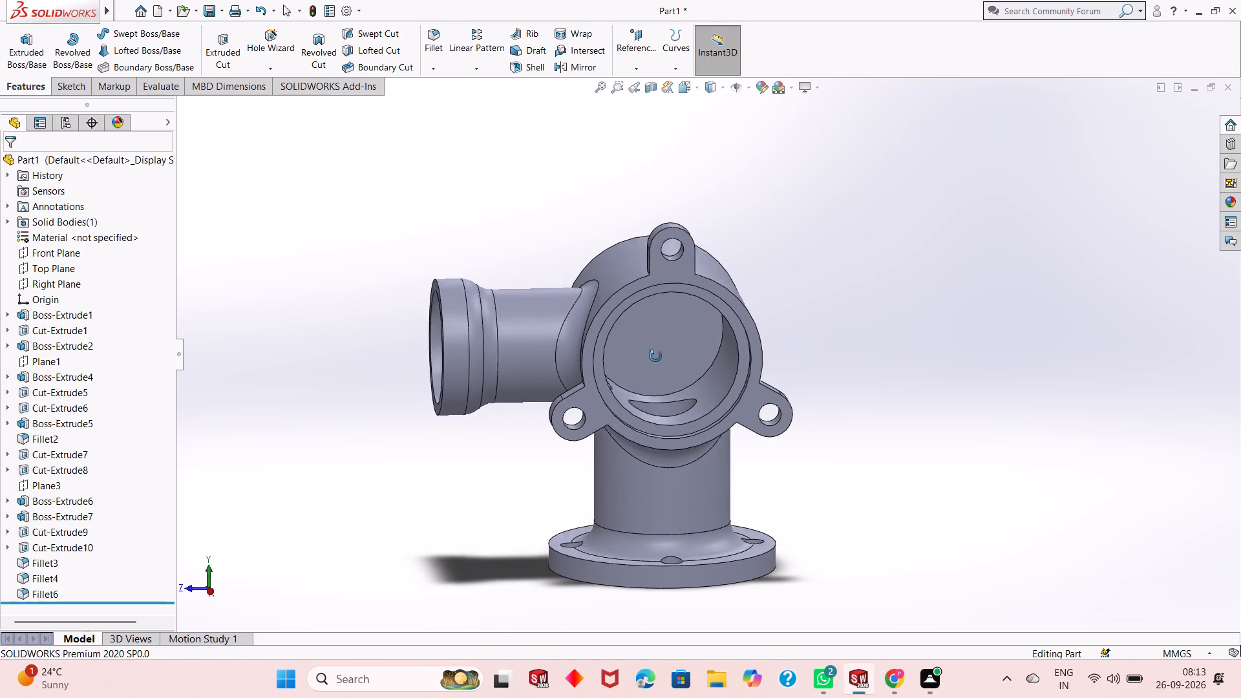
pyautogui.moveTo(655, 356); pyautogui.dragTo(650, 359, button='middle')
# Define a reference plane offset 30 mm from the Front Plane, flipped to the side opposite the branch pipe.
pyautogui.click(641, 61)
pyautogui.click(639, 77)
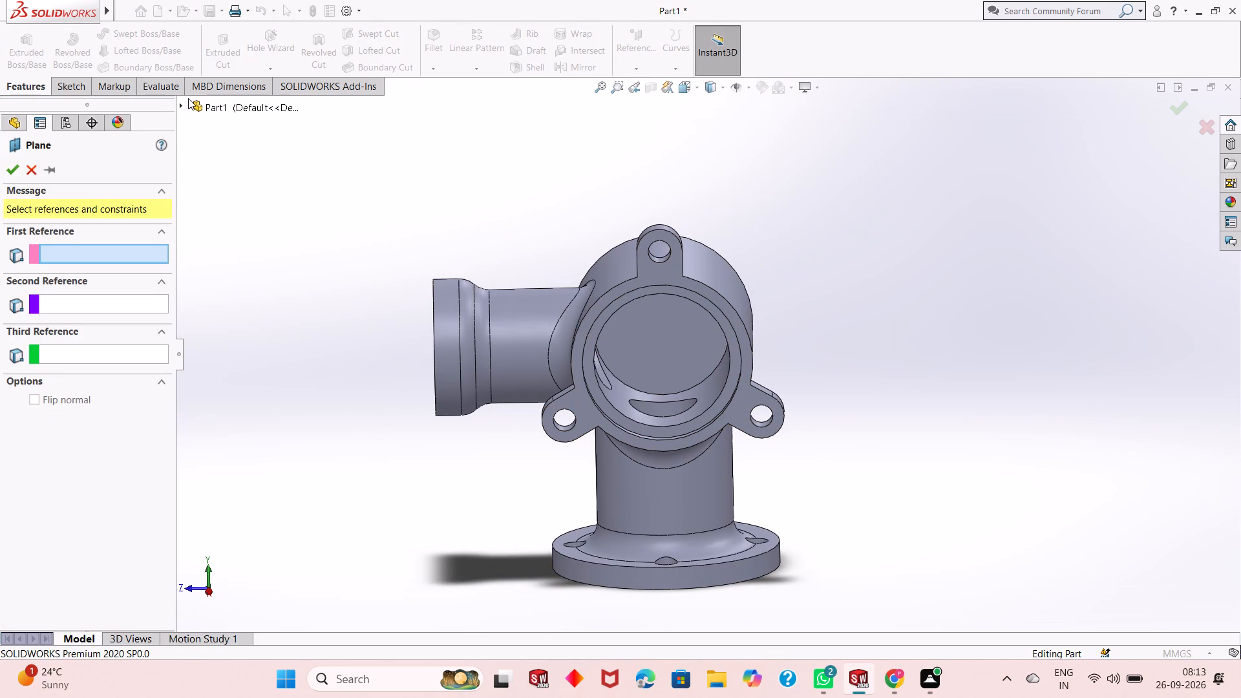
pyautogui.click(189, 108)
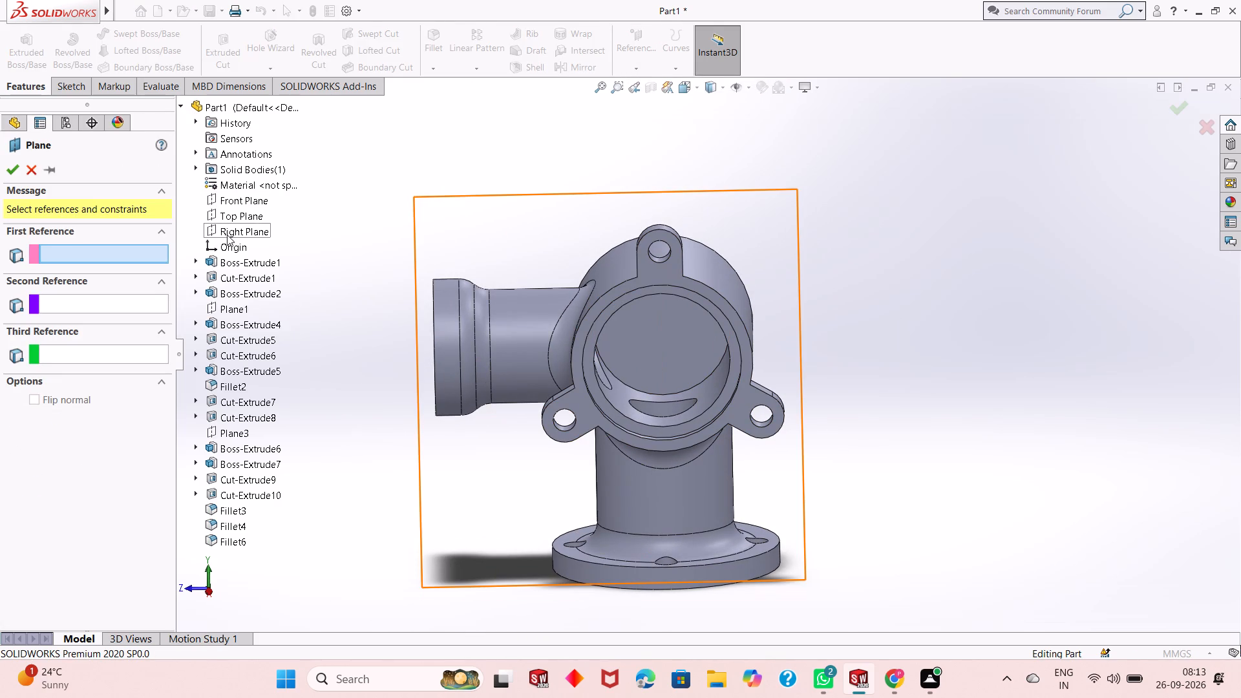
pyautogui.click(245, 205)
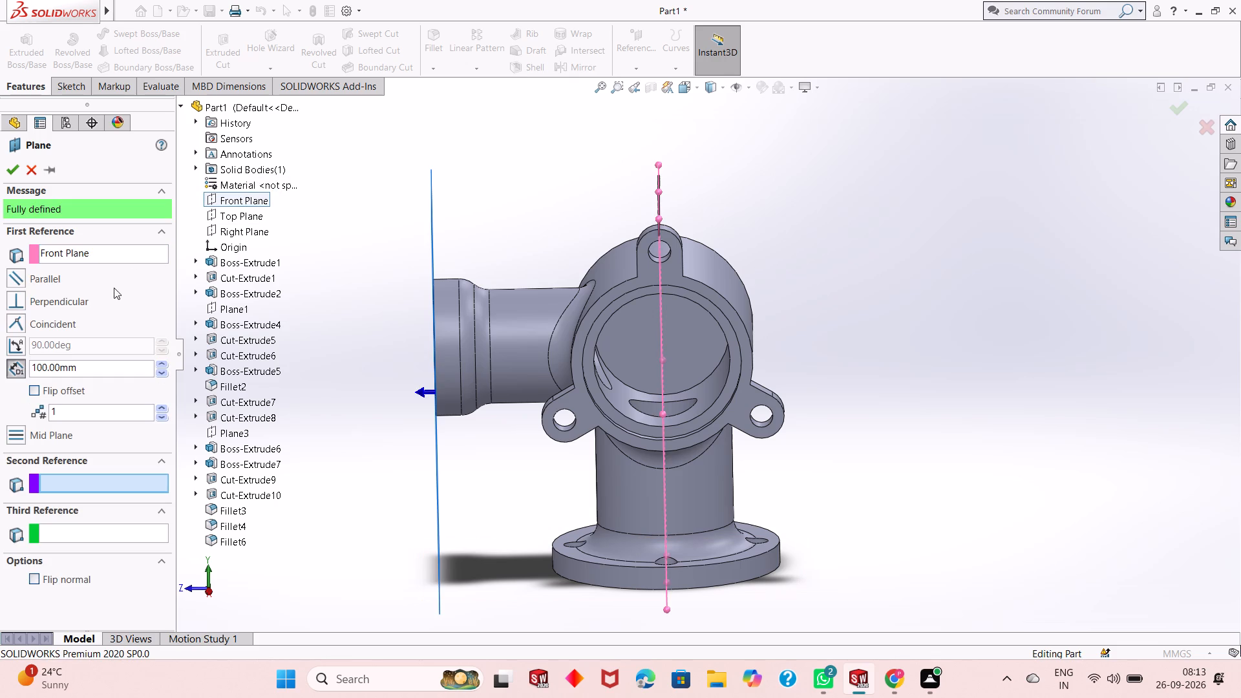
pyautogui.click(28, 394)
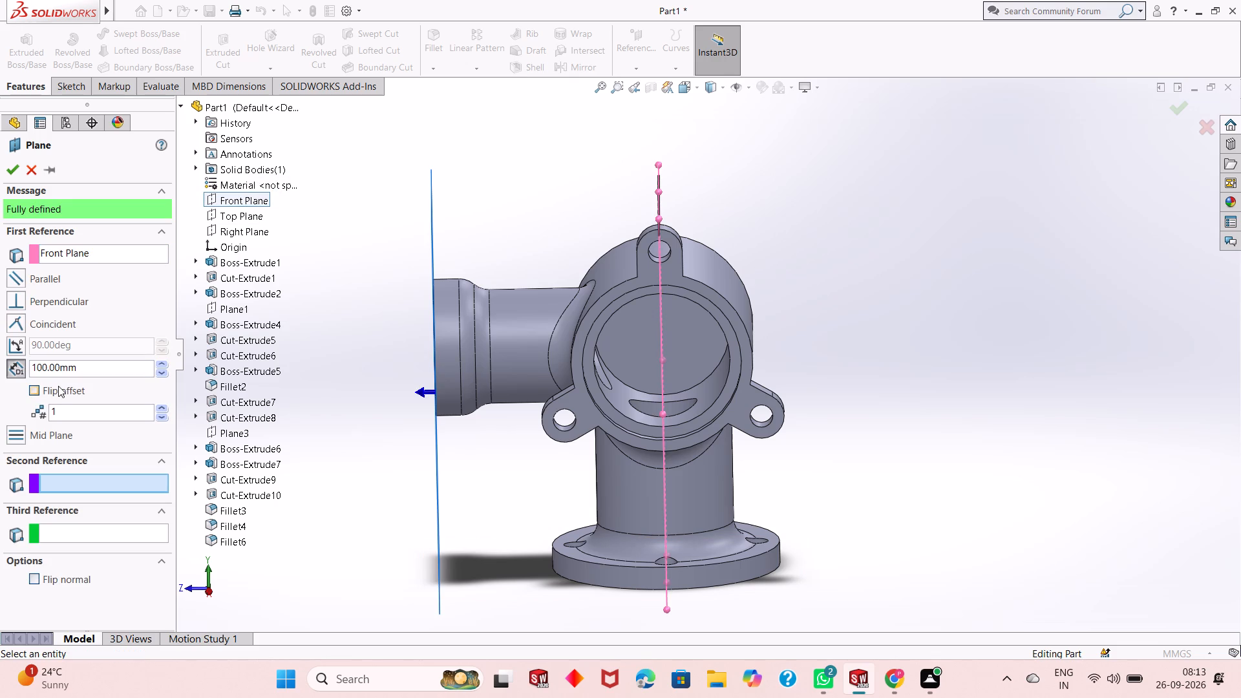
pyautogui.click(48, 390)
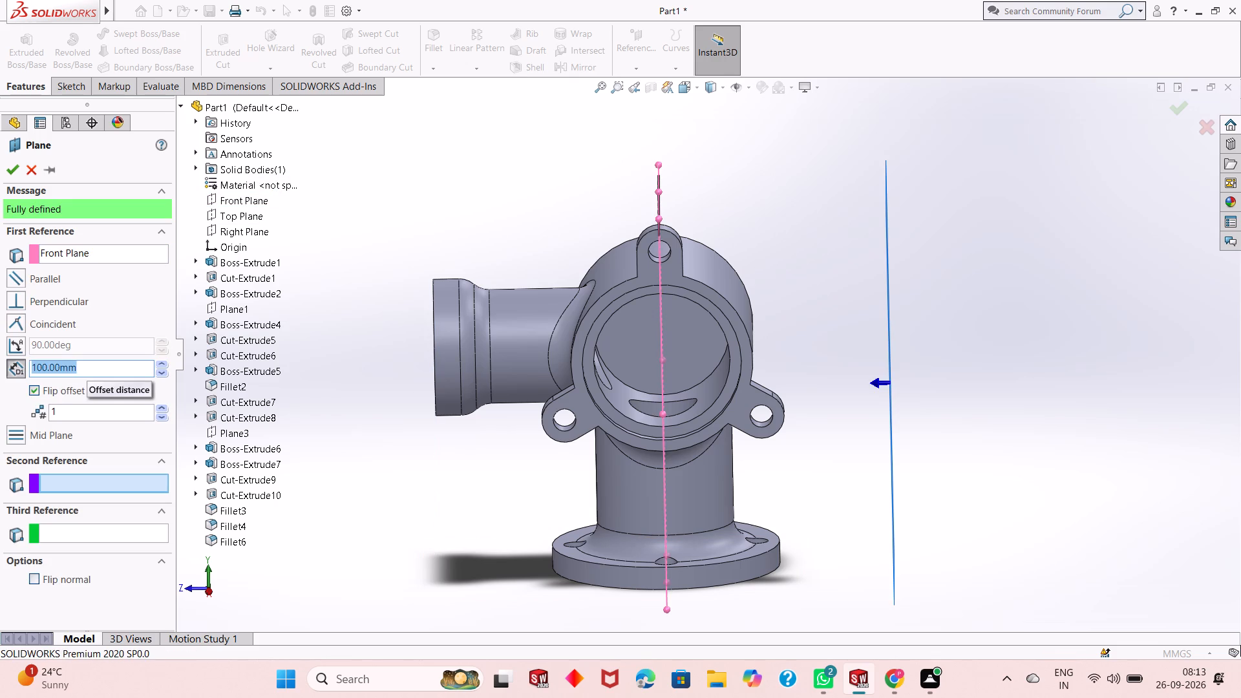
pyautogui.write('30')
pyautogui.press('Return')
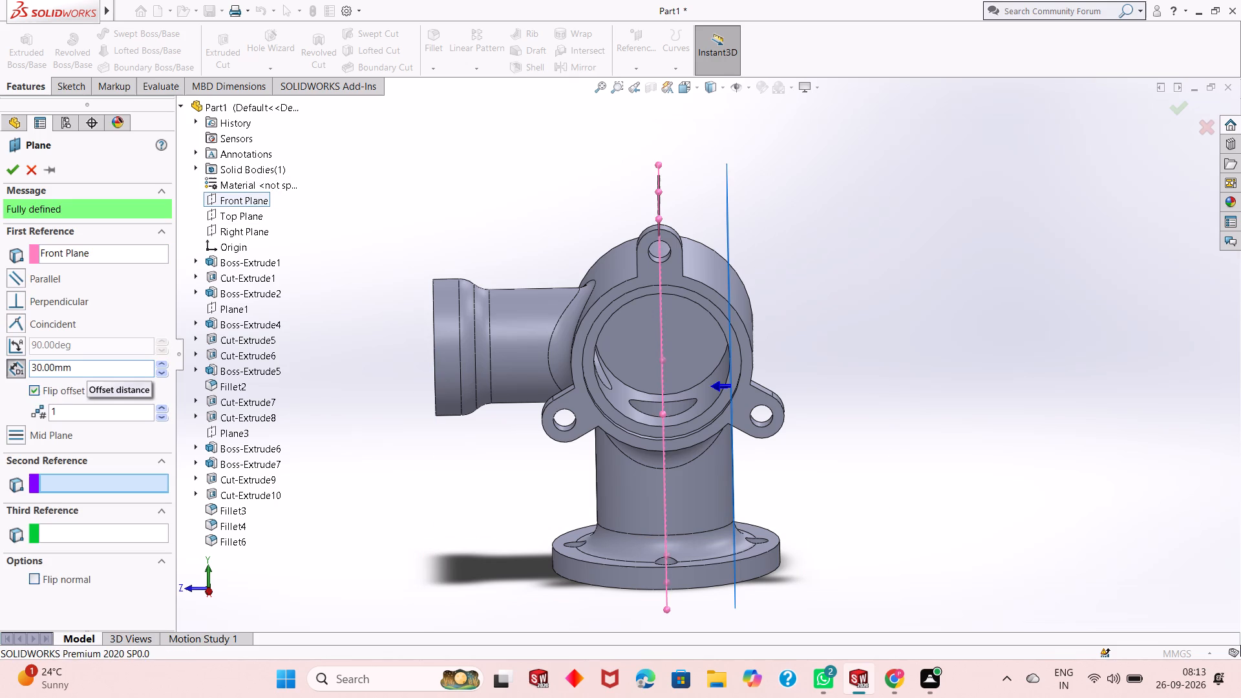
# Set the flipped reference plane's offset from the Front Plane to 20 mm and create the plane.
pyautogui.click(87, 368)
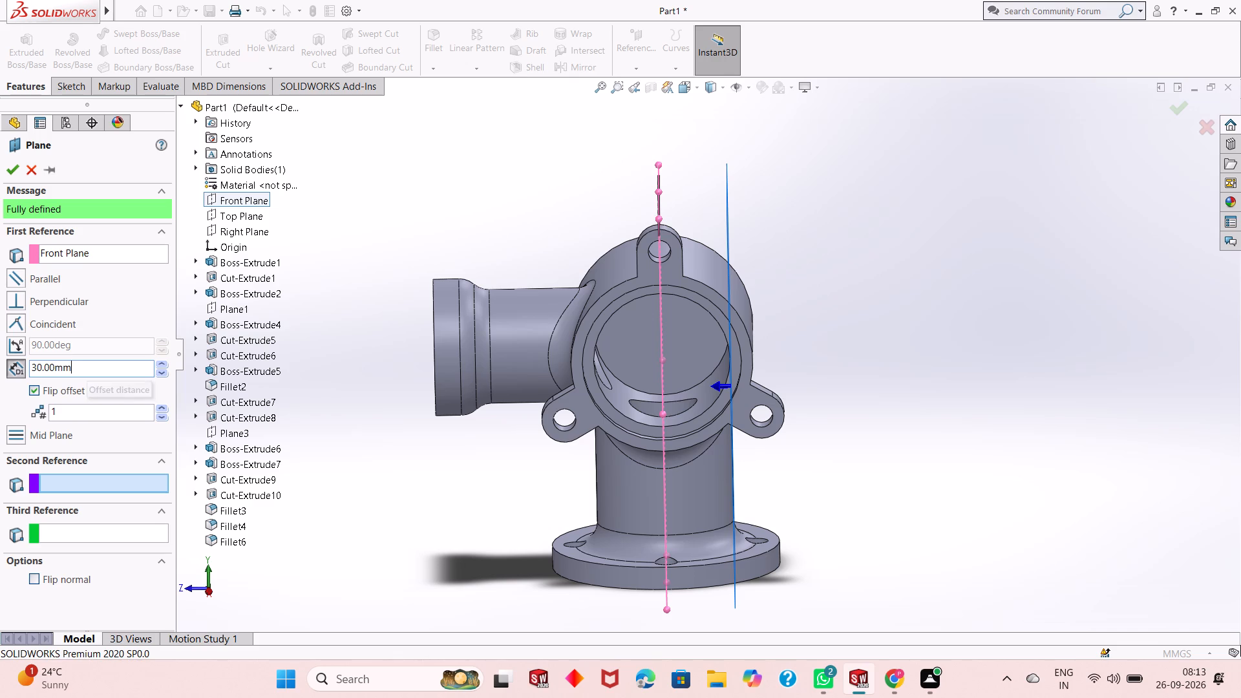
pyautogui.write('20')
pyautogui.press('Return')
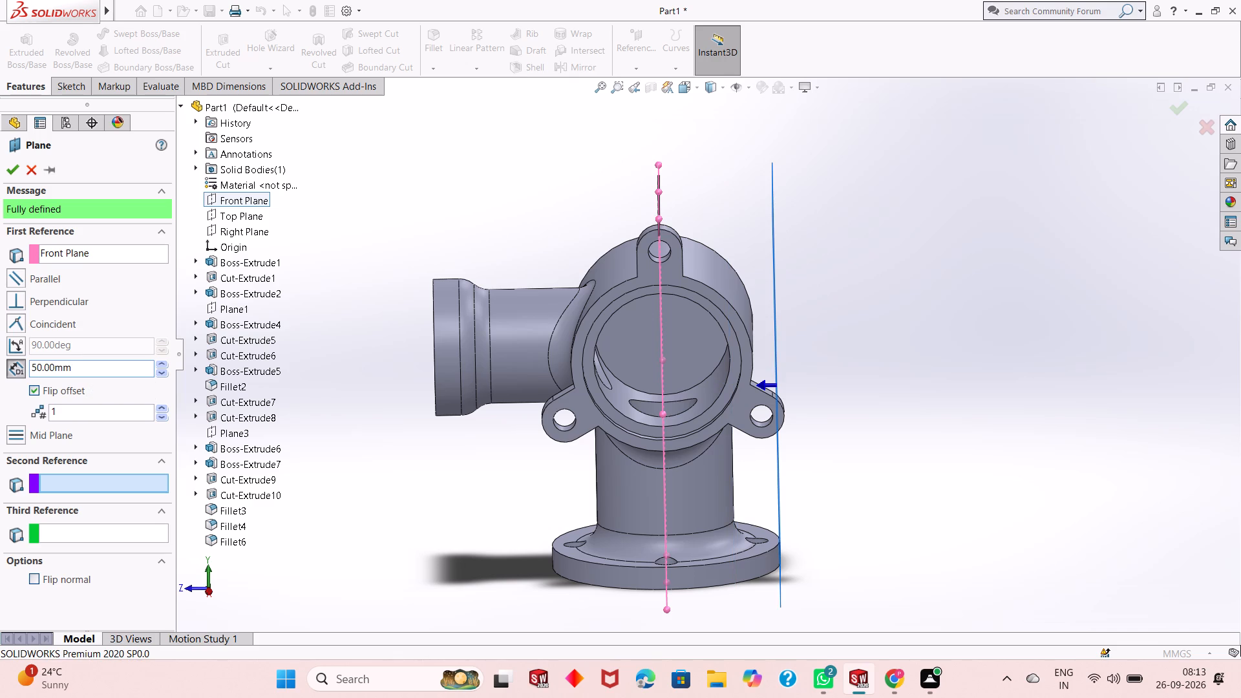
pyautogui.doubleClick(88, 377)
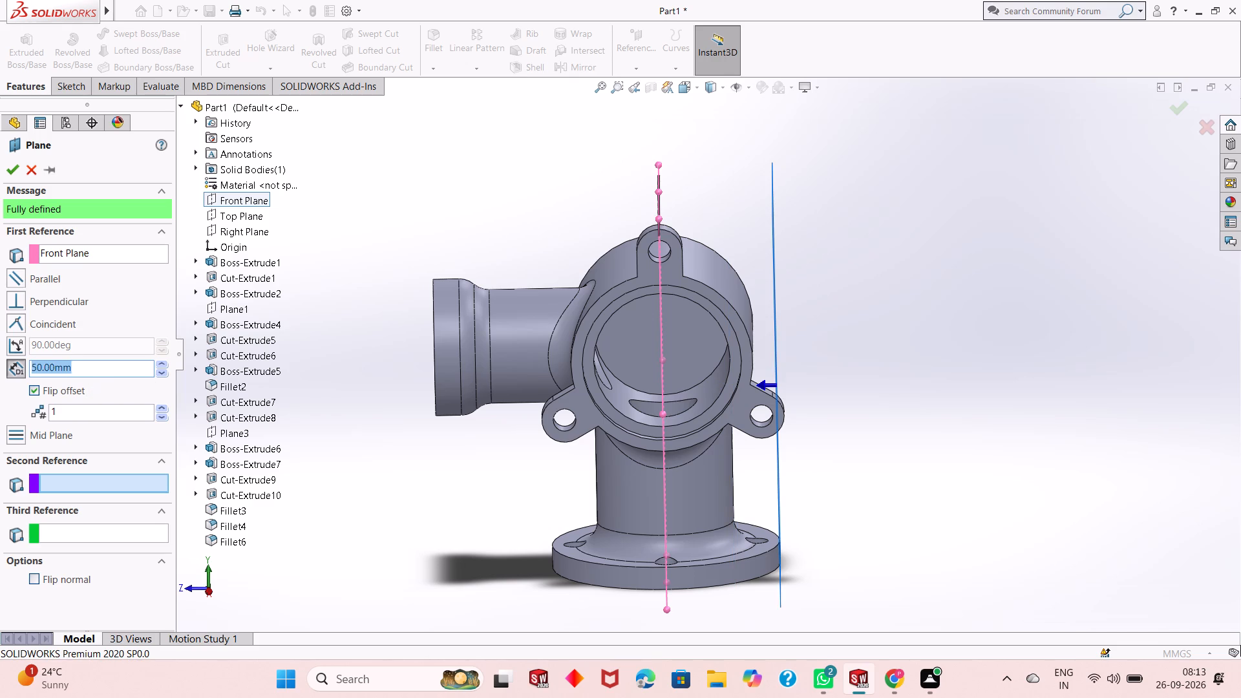
pyautogui.write('20')
pyautogui.press('Return')
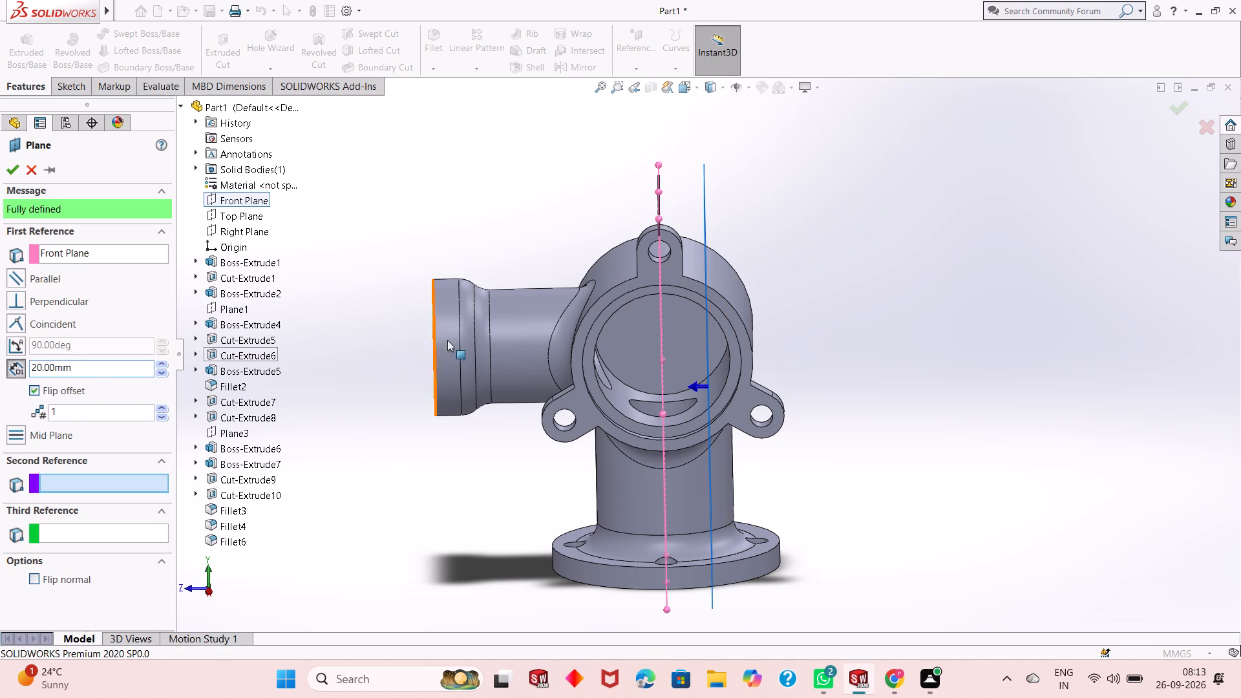
pyautogui.moveTo(774, 348); pyautogui.dragTo(772, 312, button='middle')
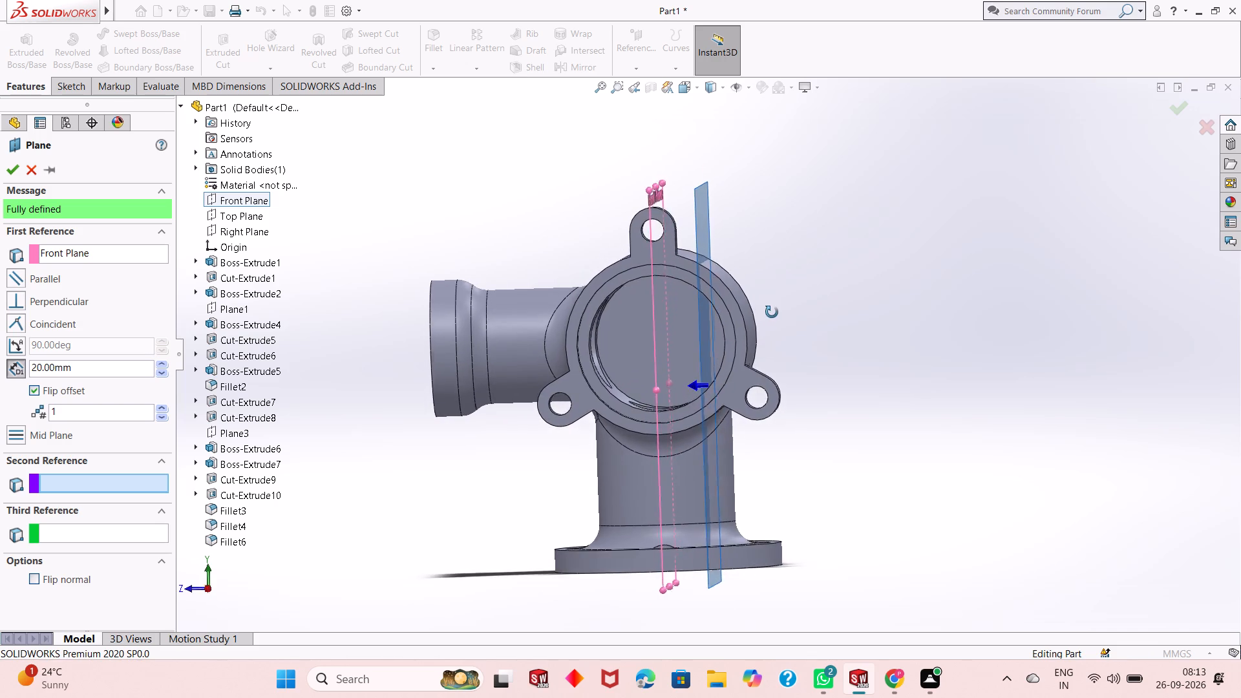
pyautogui.moveTo(772, 312); pyautogui.dragTo(774, 308, button='middle')
pyautogui.moveTo(772, 308); pyautogui.dragTo(772, 310, button='middle')
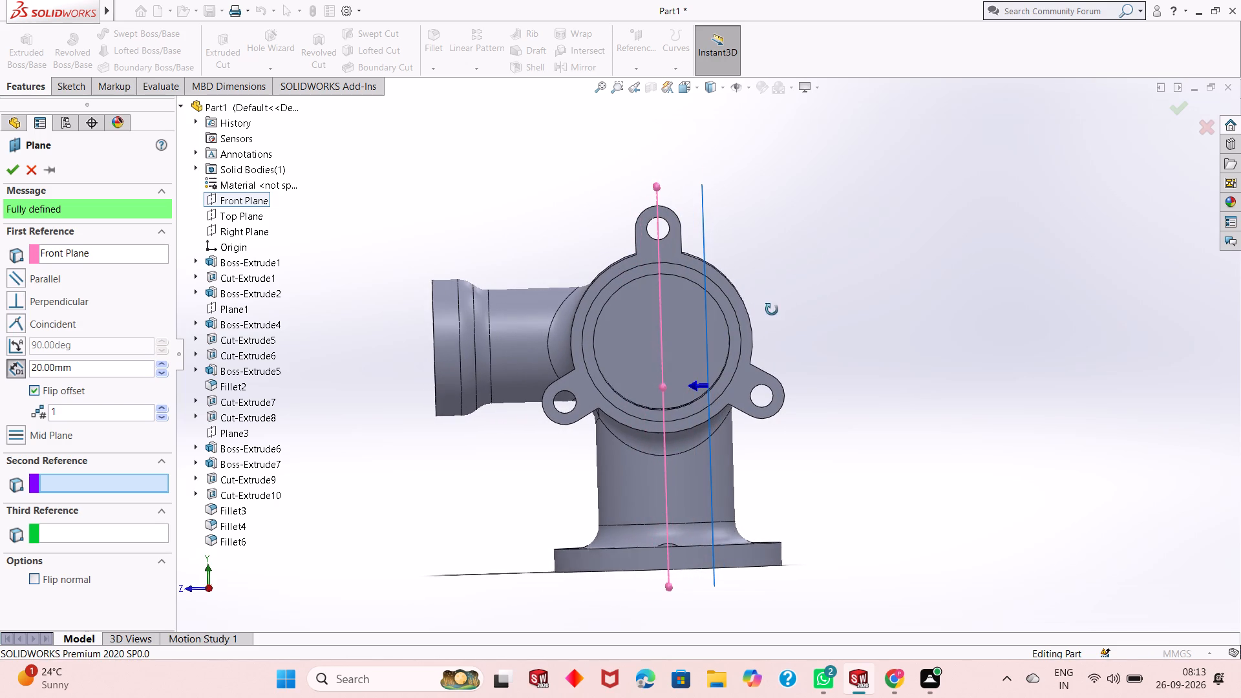
pyautogui.moveTo(772, 310); pyautogui.dragTo(775, 325, button='middle')
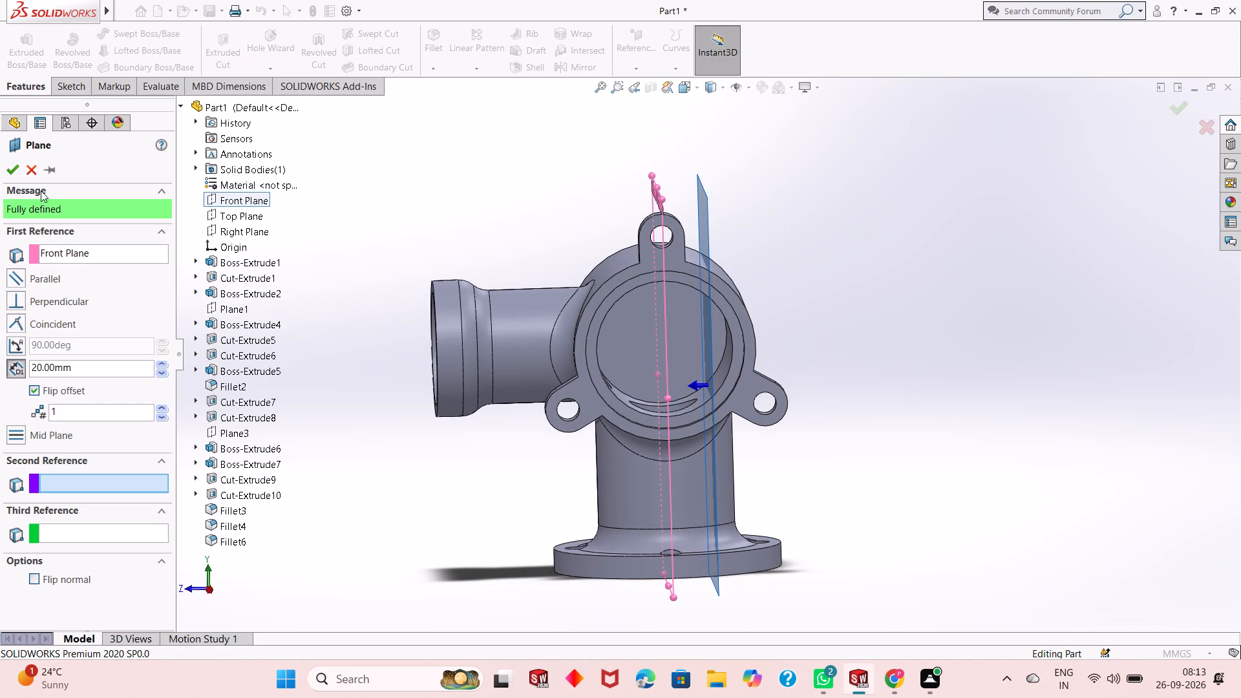
pyautogui.click(6, 171)
# Open a new sketch on the 20 mm offset plane opposite the branch pipe and view it face-on.
pyautogui.rightClick(788, 240)
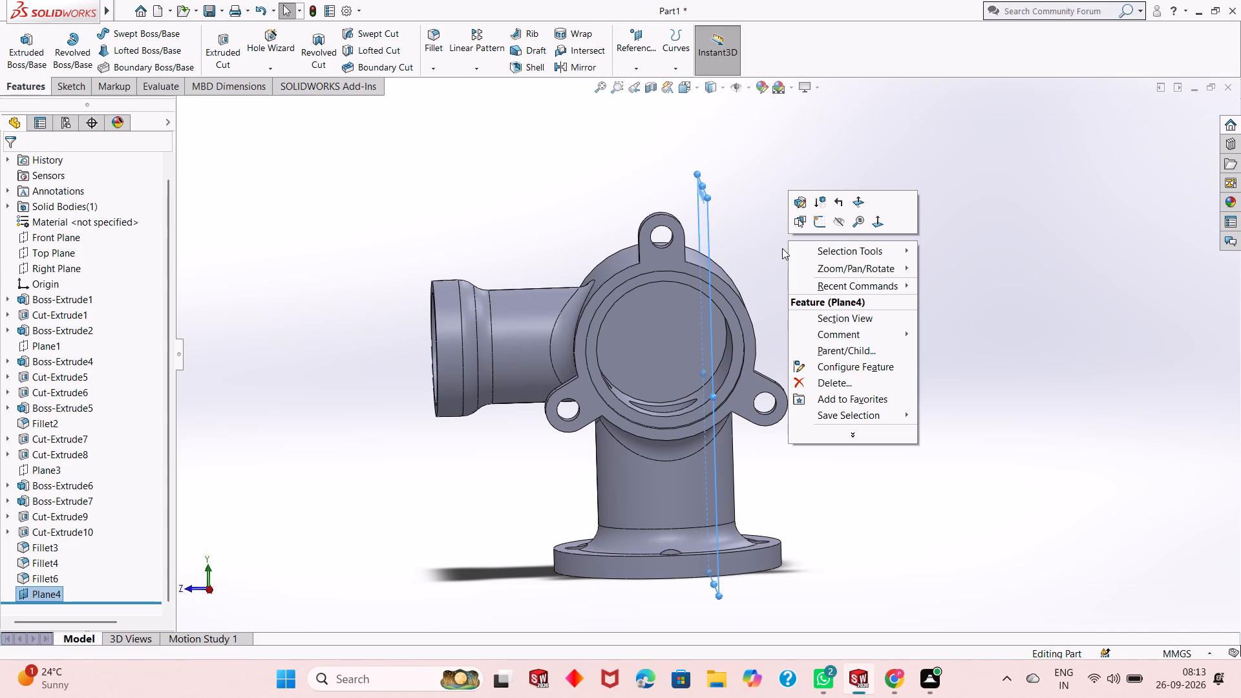
pyautogui.click(777, 244)
pyautogui.rightClick(794, 192)
pyautogui.click(750, 215)
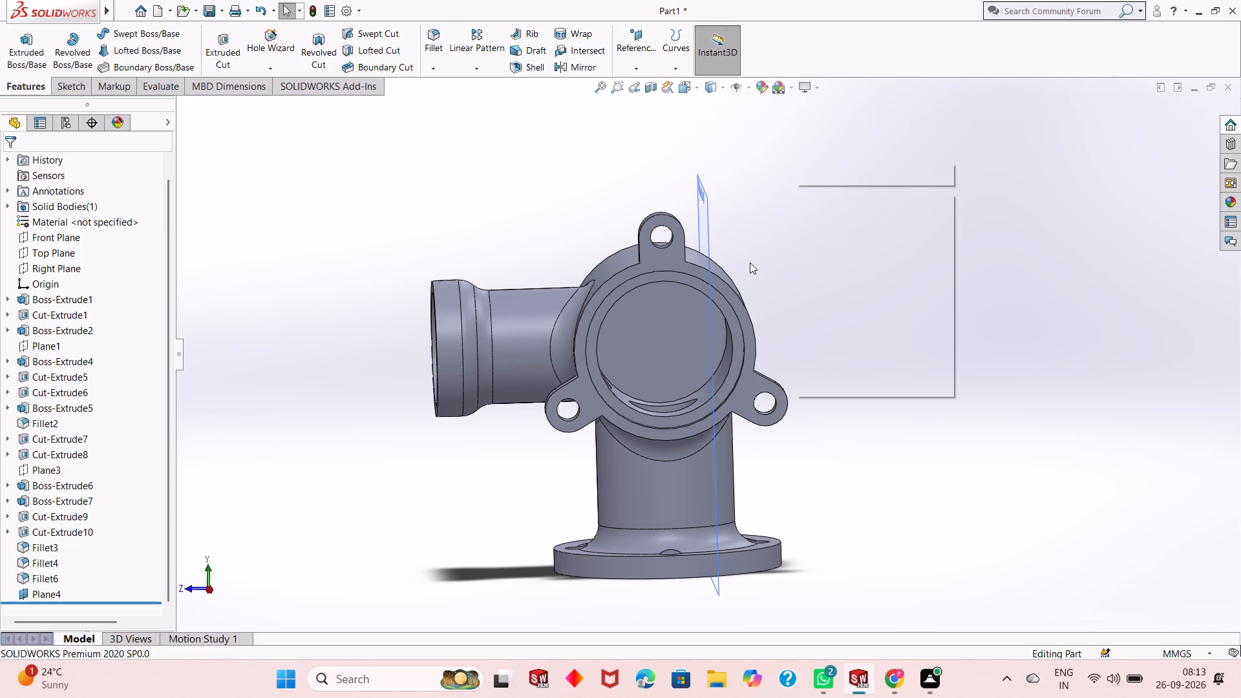
pyautogui.rightClick(706, 222)
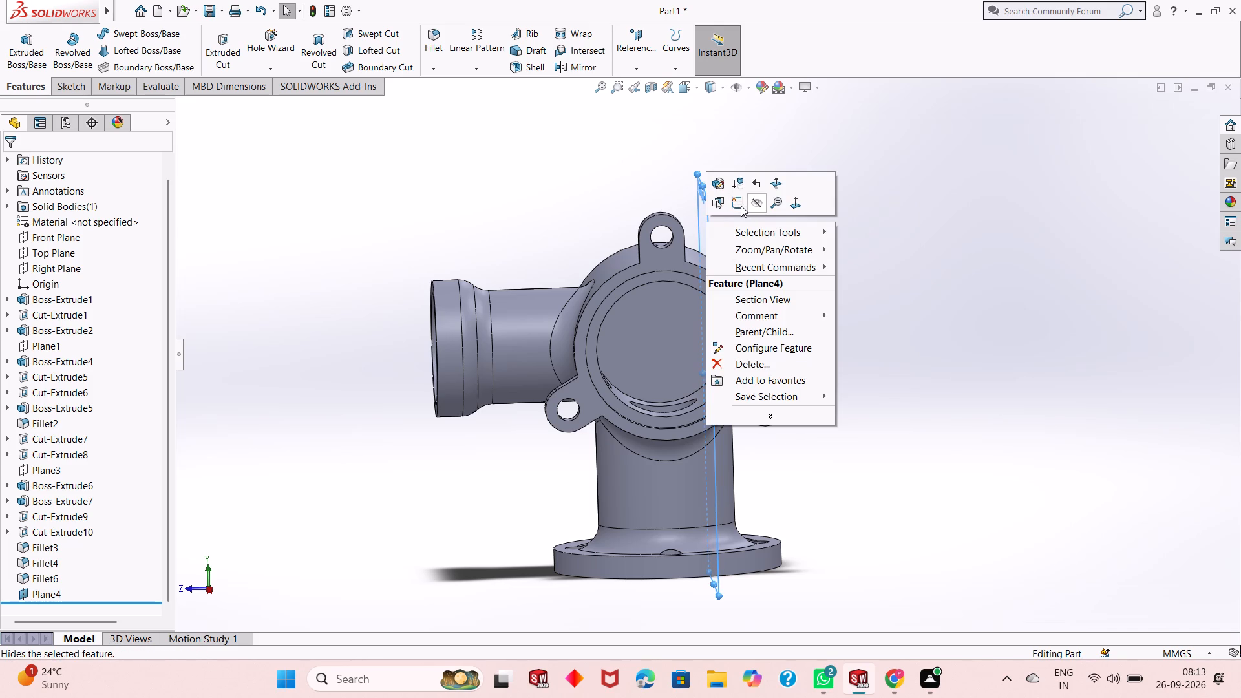
pyautogui.click(738, 207)
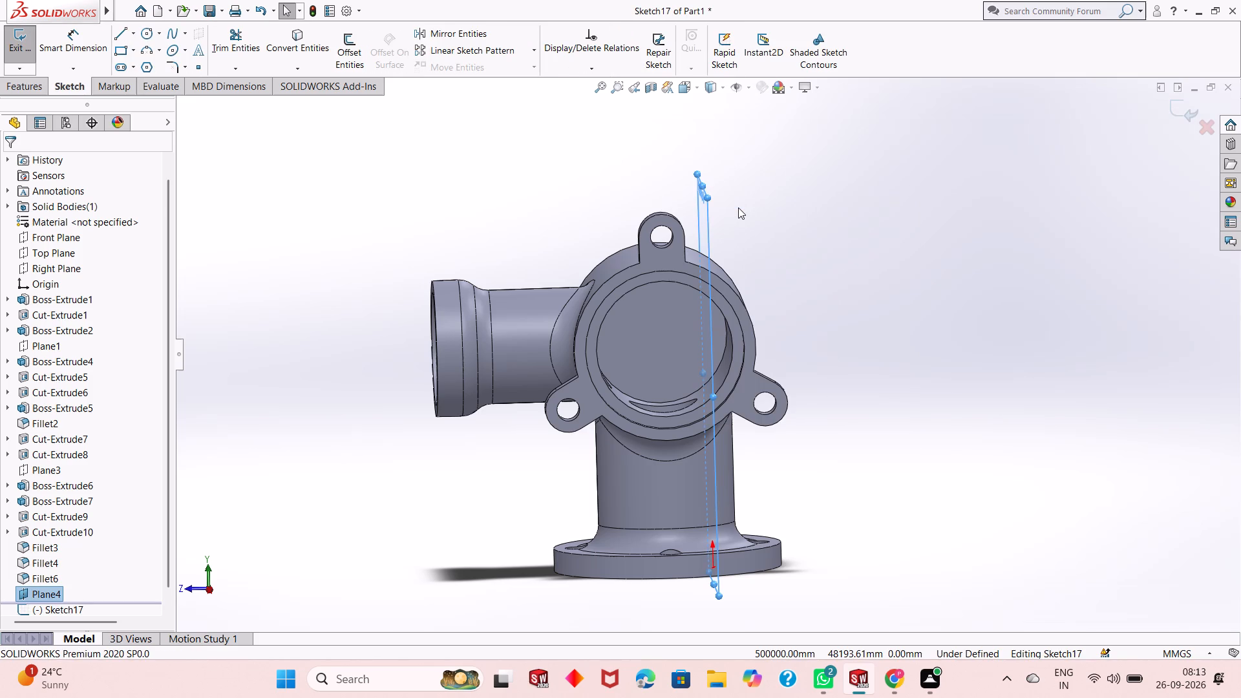
pyautogui.hotkey('ctrl', '8')
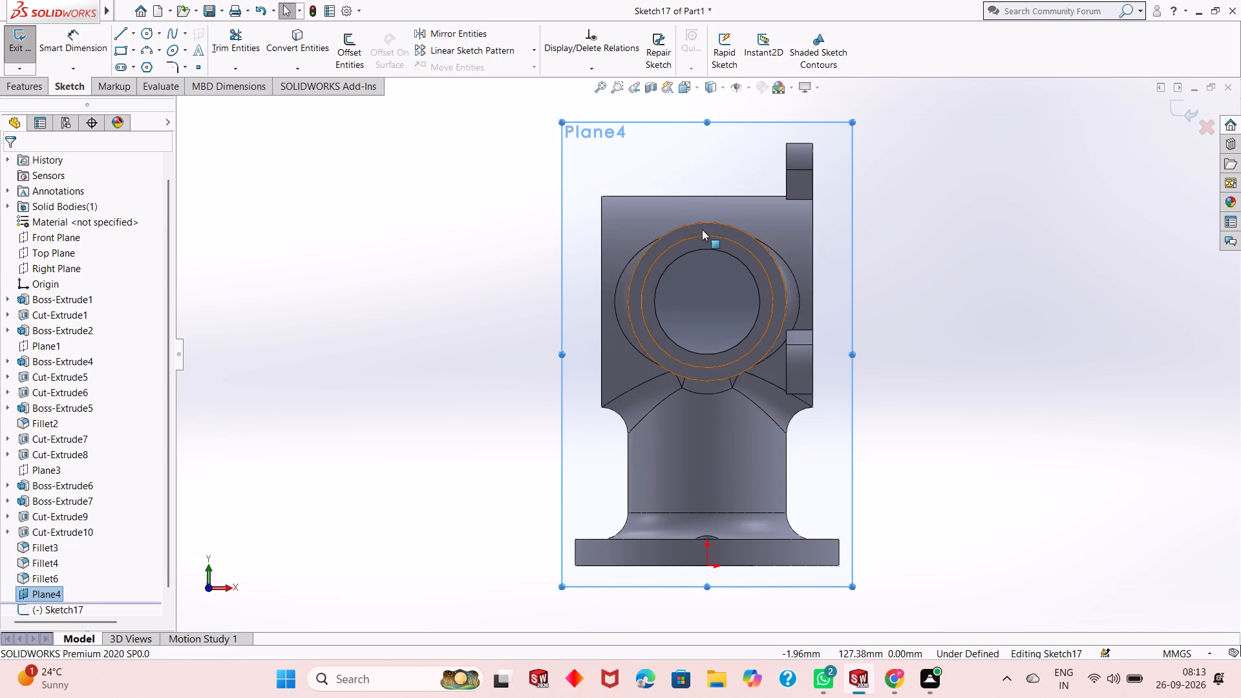
# Sketch a circle of about 11 mm radius centred on the branch pipe's bore axis.
pyautogui.click(145, 34)
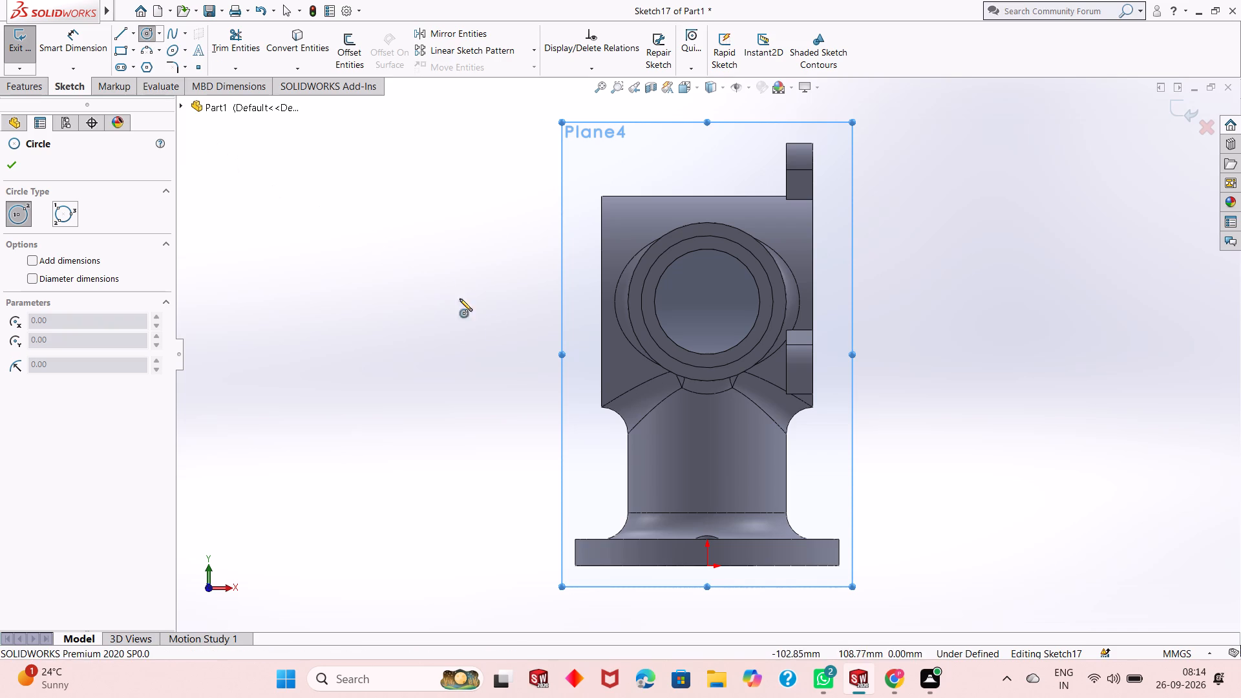
pyautogui.click(710, 301)
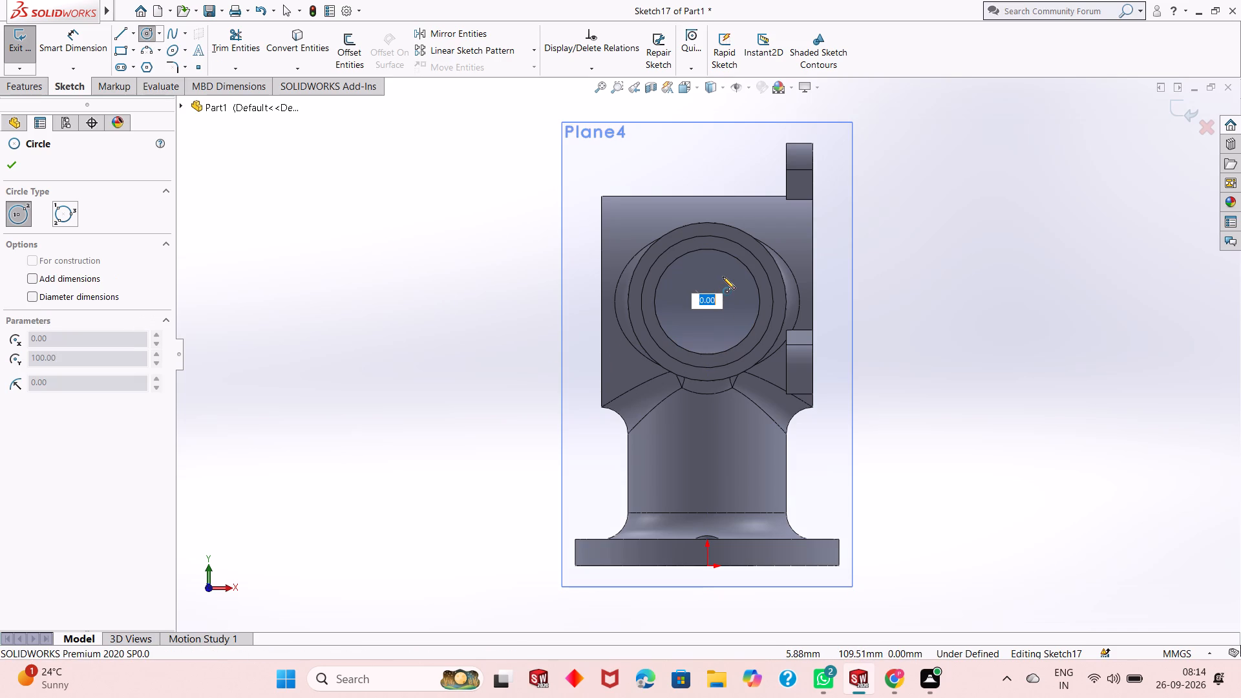
pyautogui.press('Escape')
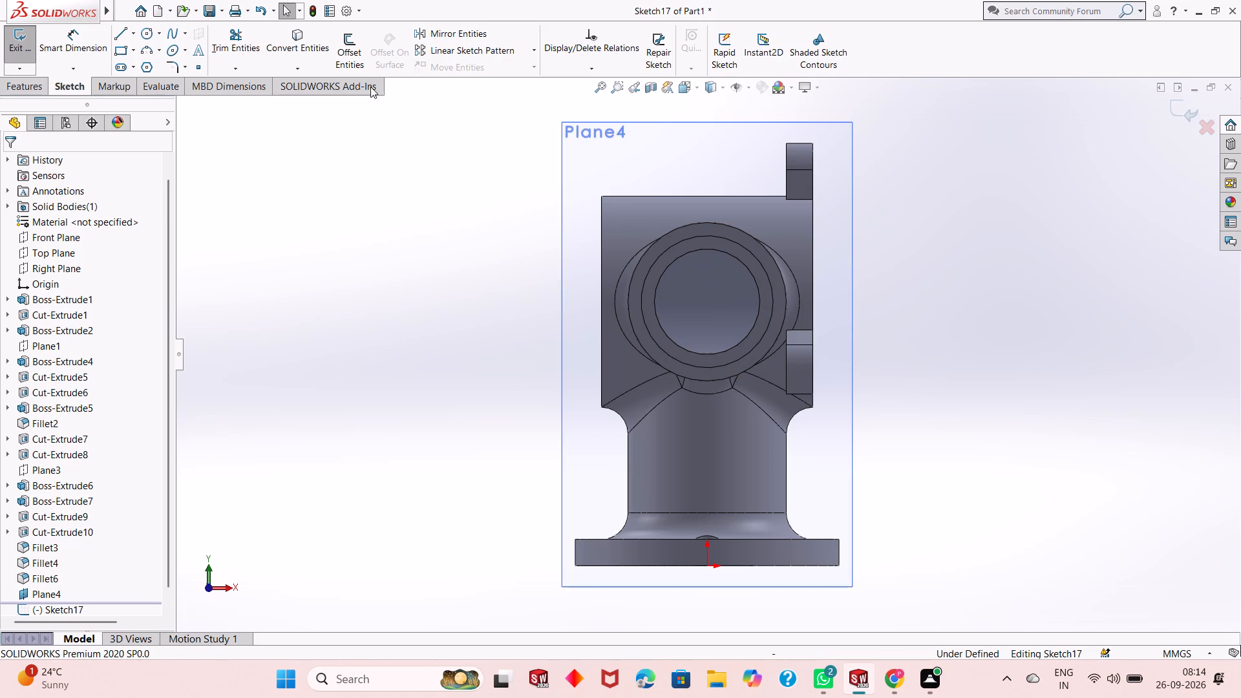
pyautogui.click(144, 36)
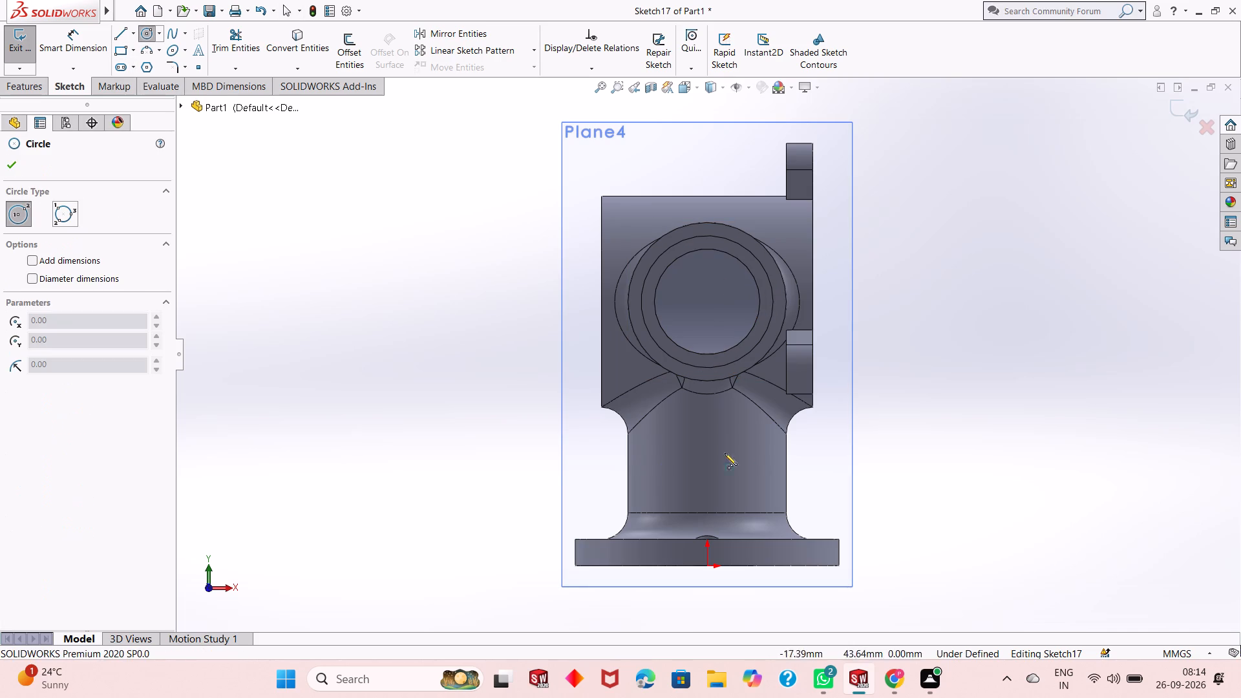
pyautogui.click(706, 302)
pyautogui.click(719, 275)
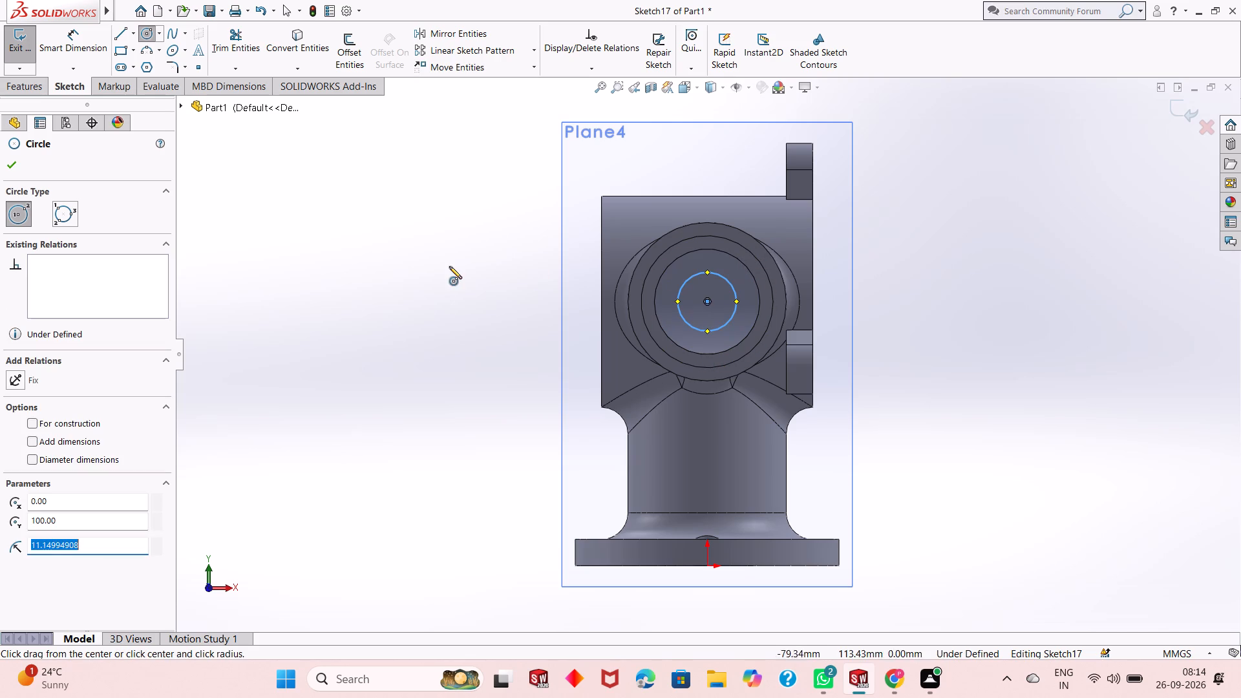
pyautogui.rightClick(421, 266)
pyautogui.click(439, 277)
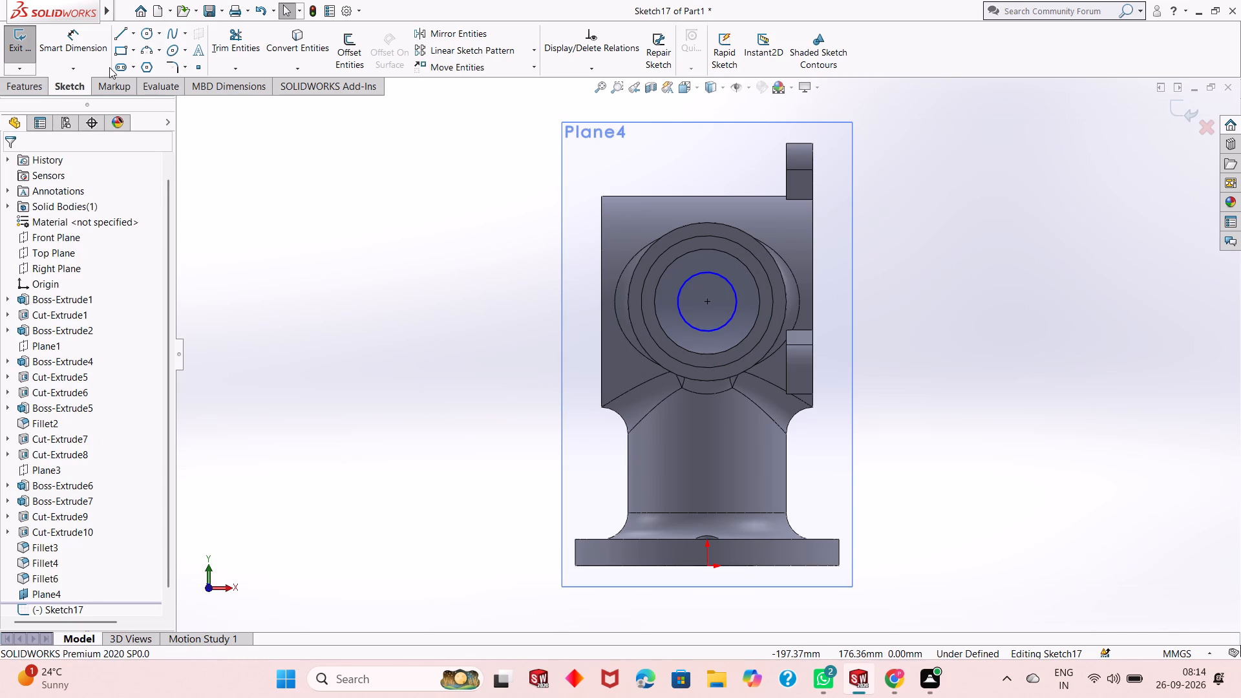
# Dimension the circle's diameter as 40 mm and finish the sketch.
pyautogui.click(85, 54)
pyautogui.click(695, 324)
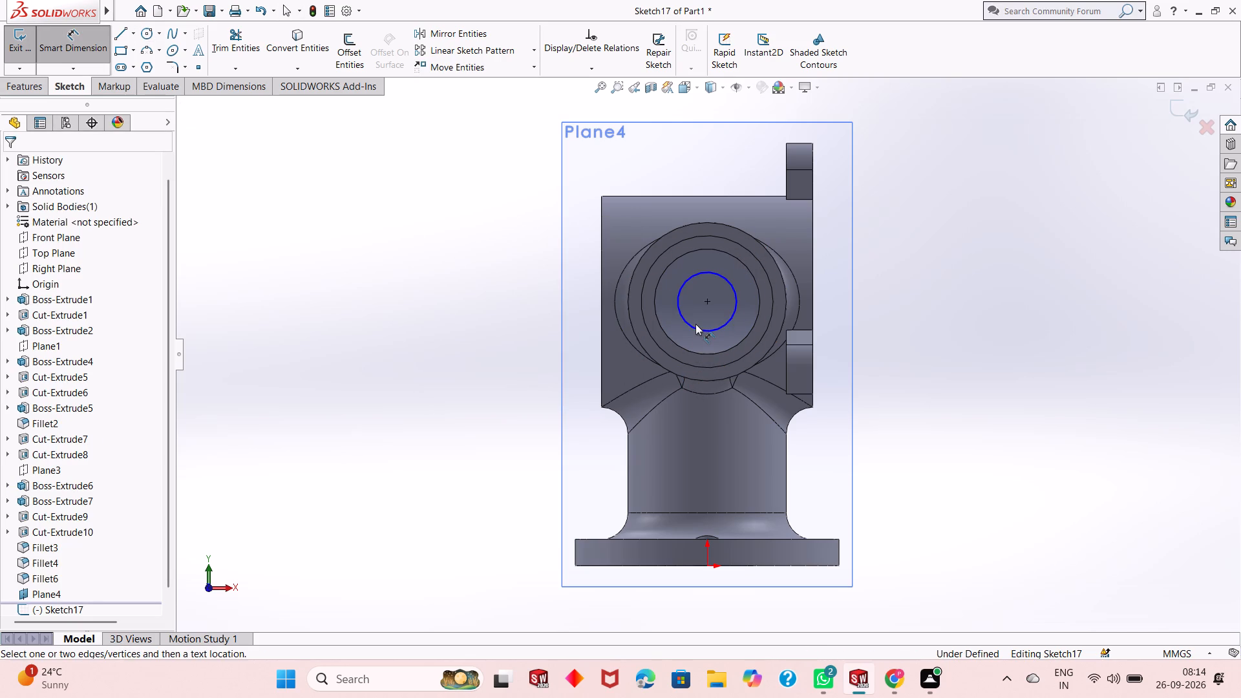
pyautogui.click(691, 324)
pyautogui.click(511, 448)
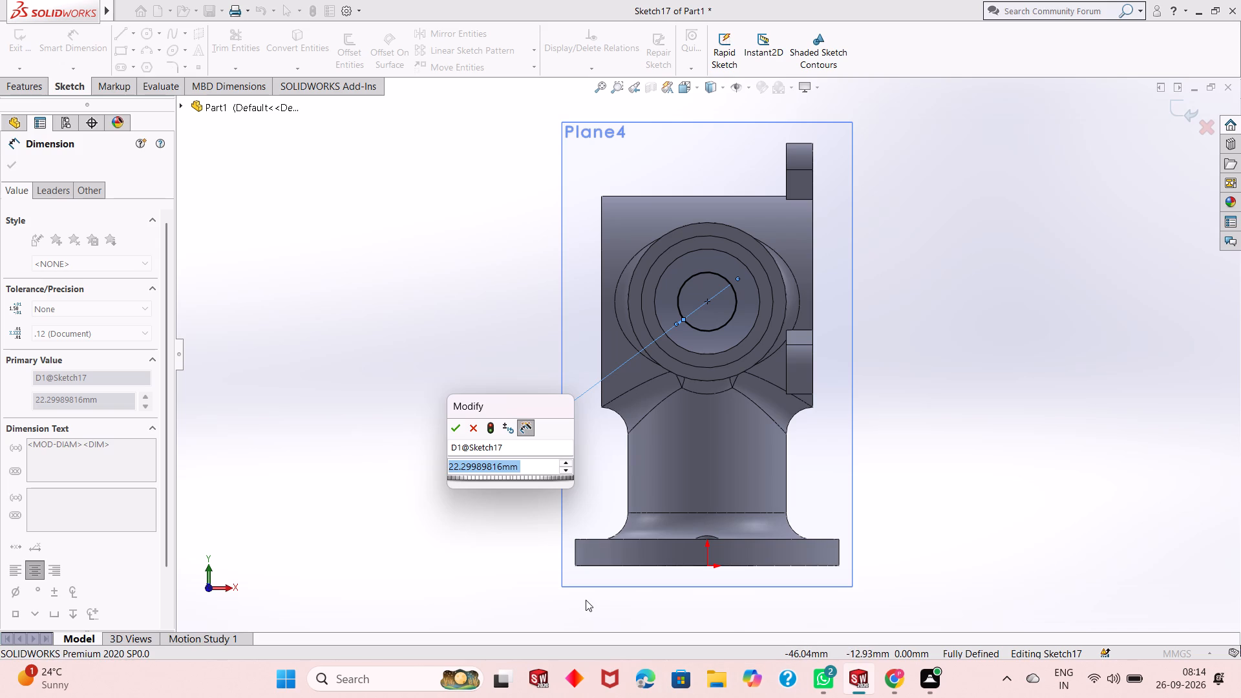
pyautogui.write('40')
pyautogui.press('Return')
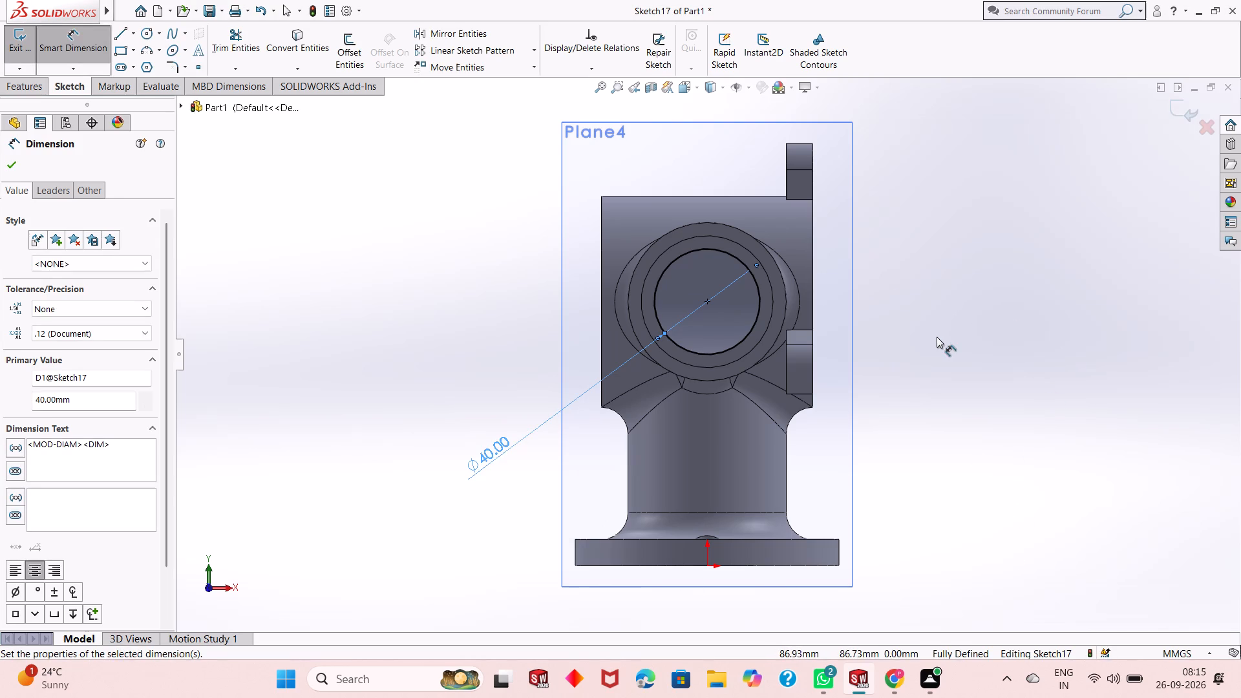
pyautogui.moveTo(963, 334); pyautogui.dragTo(953, 339, button='middle')
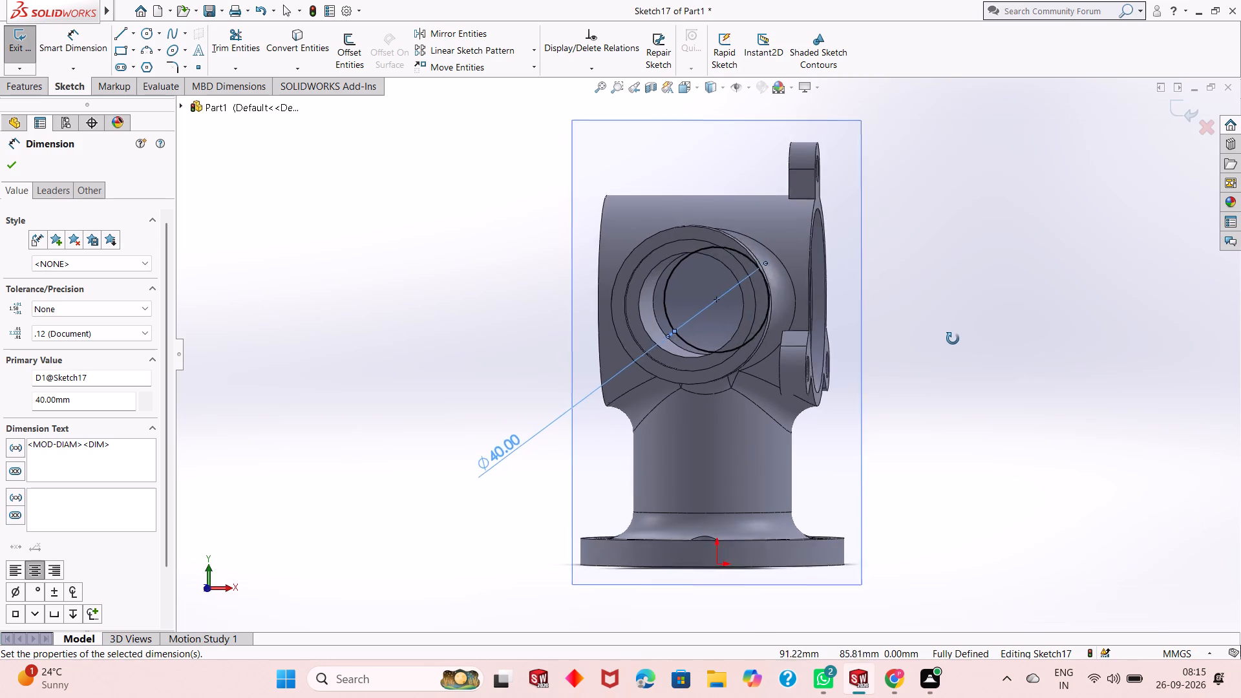
pyautogui.moveTo(953, 339); pyautogui.dragTo(941, 345, button='middle')
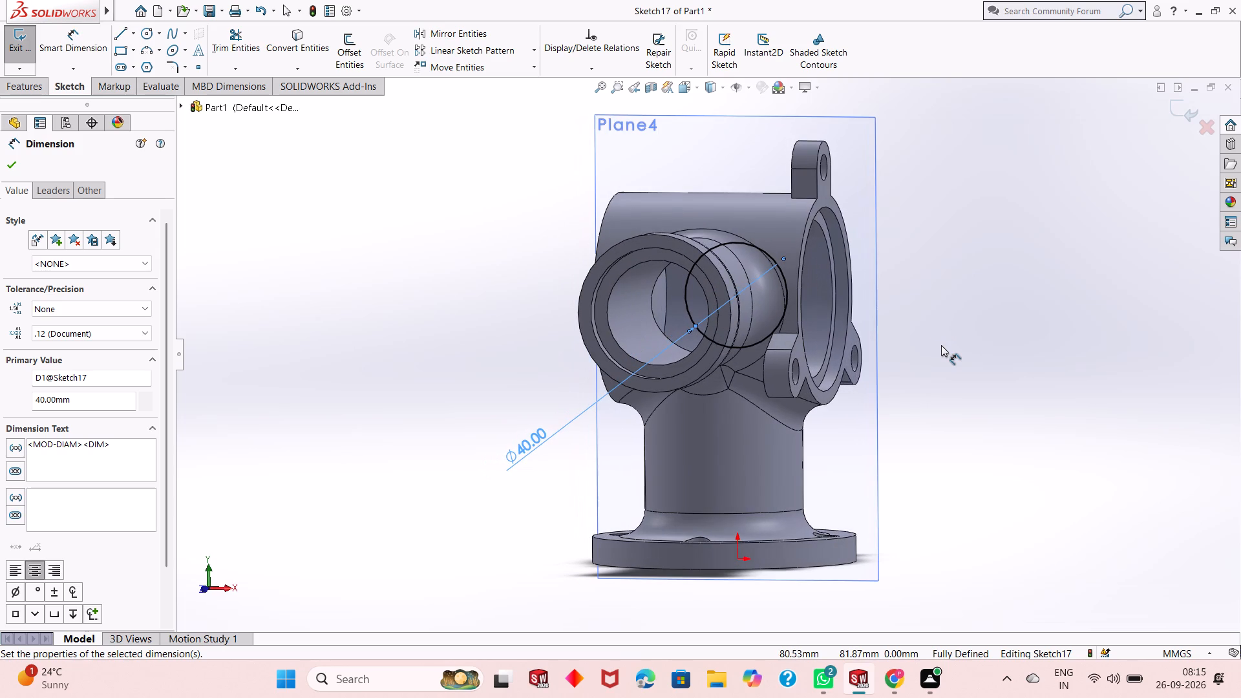
pyautogui.moveTo(941, 345); pyautogui.dragTo(904, 385, button='middle')
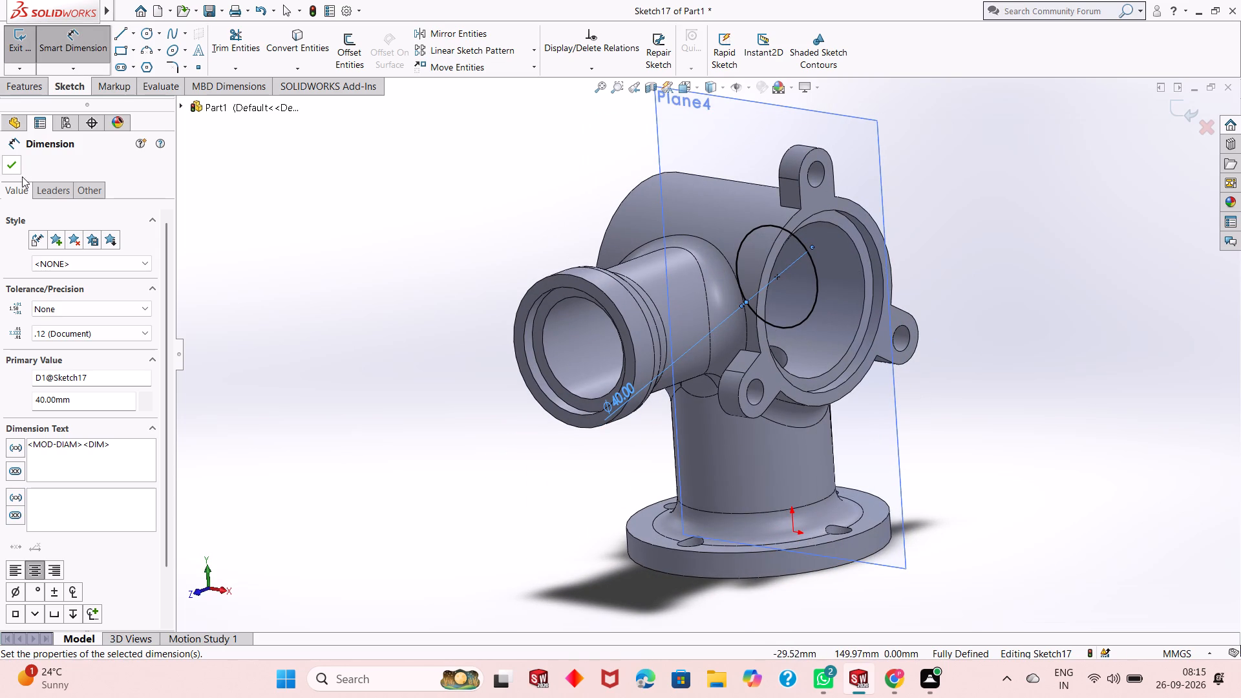
pyautogui.click(8, 166)
pyautogui.moveTo(433, 254); pyautogui.dragTo(433, 220, button='middle')
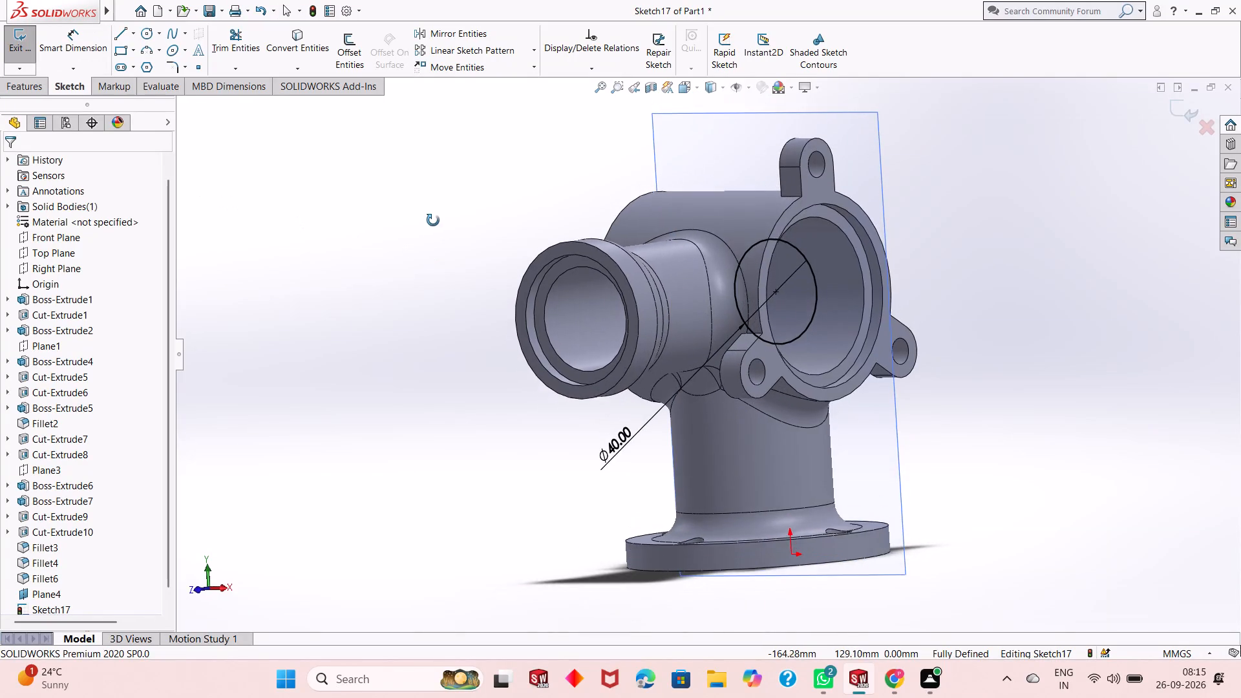
pyautogui.moveTo(433, 220); pyautogui.dragTo(361, 253, button='middle')
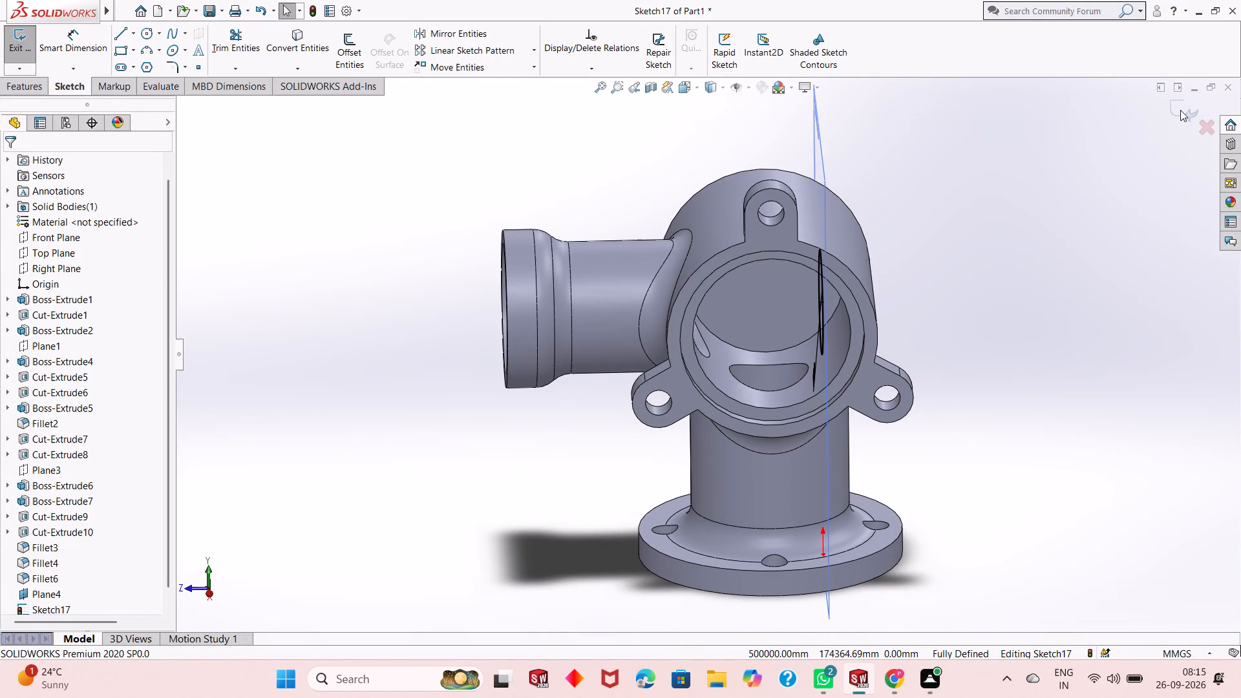
pyautogui.click(1180, 110)
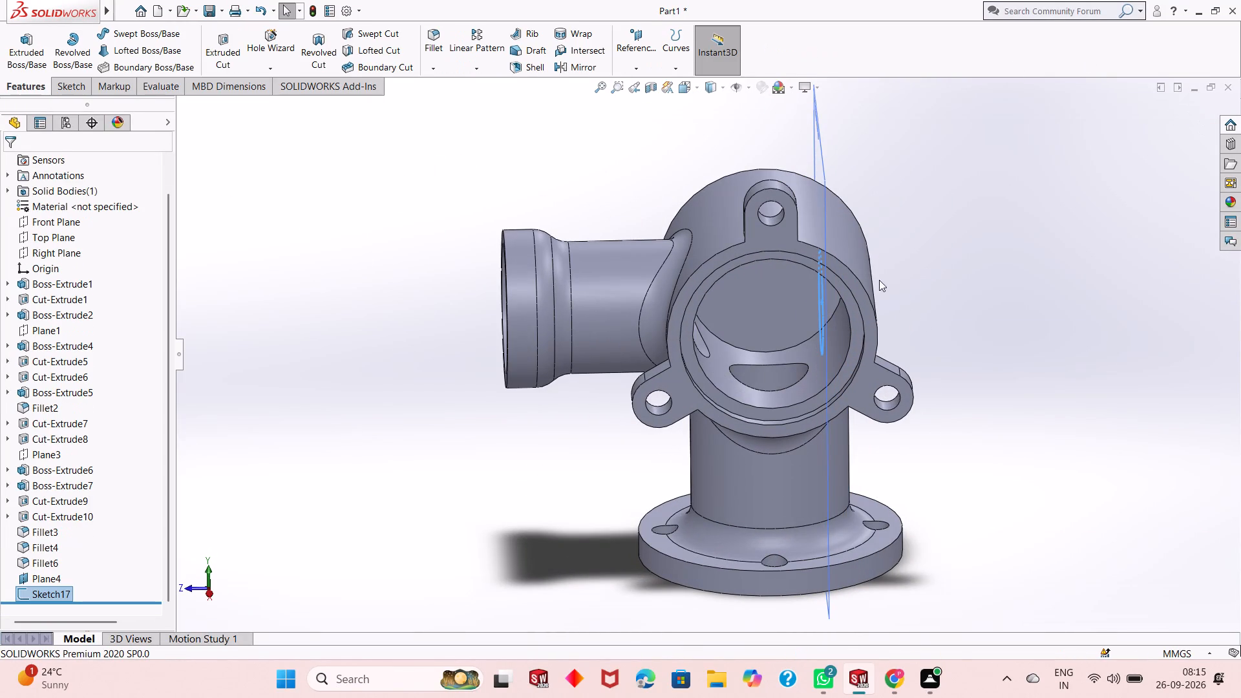
# Create a reference plane from the Right Plane with an offset of 0 mm.
pyautogui.scroll(-1, 875, 275)
pyautogui.moveTo(979, 352); pyautogui.dragTo(970, 301, button='middle')
pyautogui.click(970, 294)
pyautogui.middleClick(935, 296)
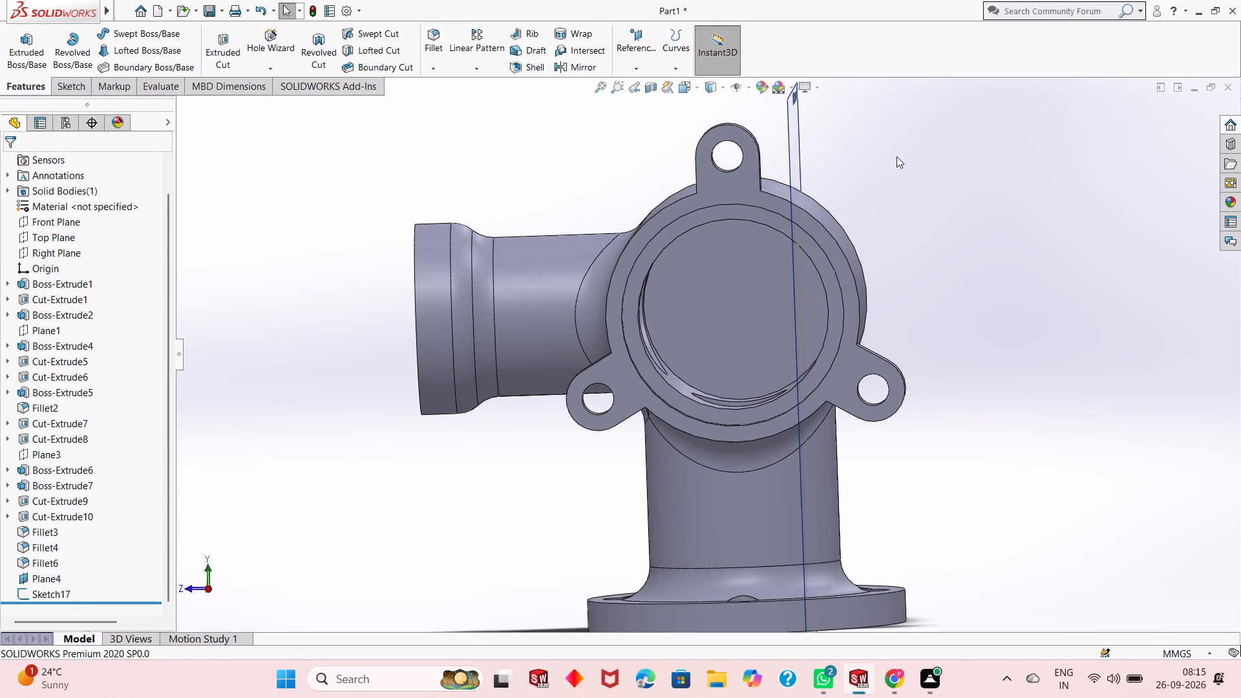
pyautogui.click(628, 66)
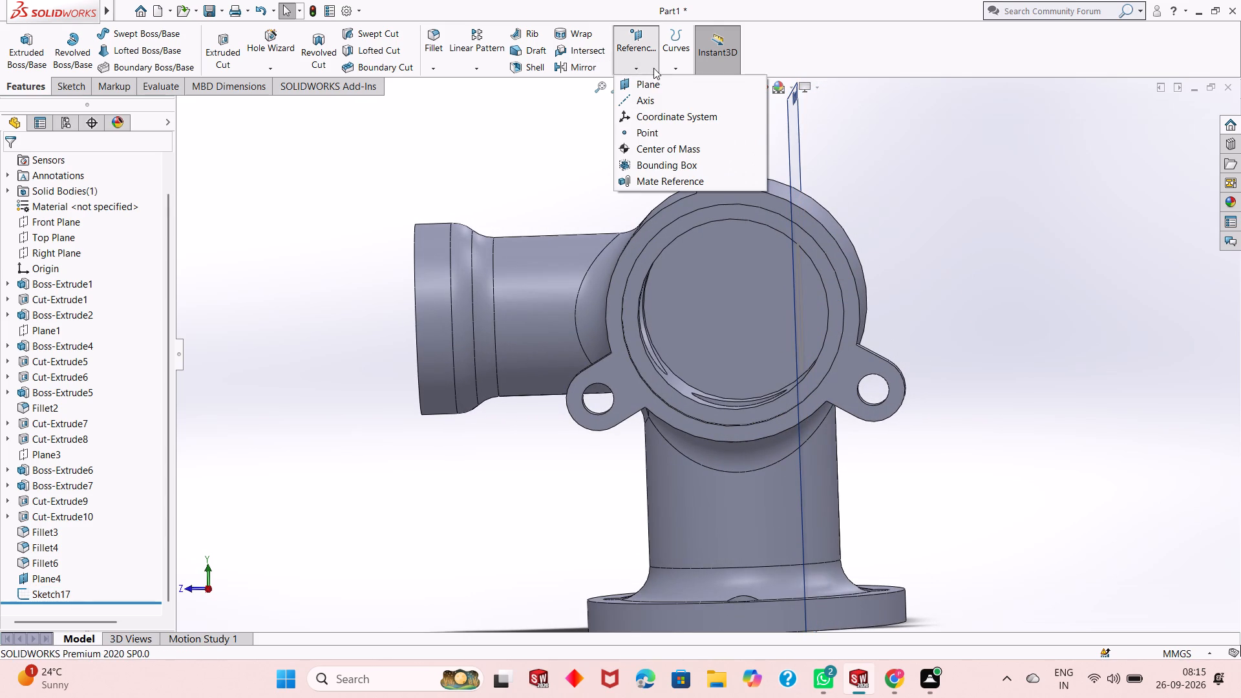
pyautogui.click(659, 83)
pyautogui.scroll(2, 724, 281)
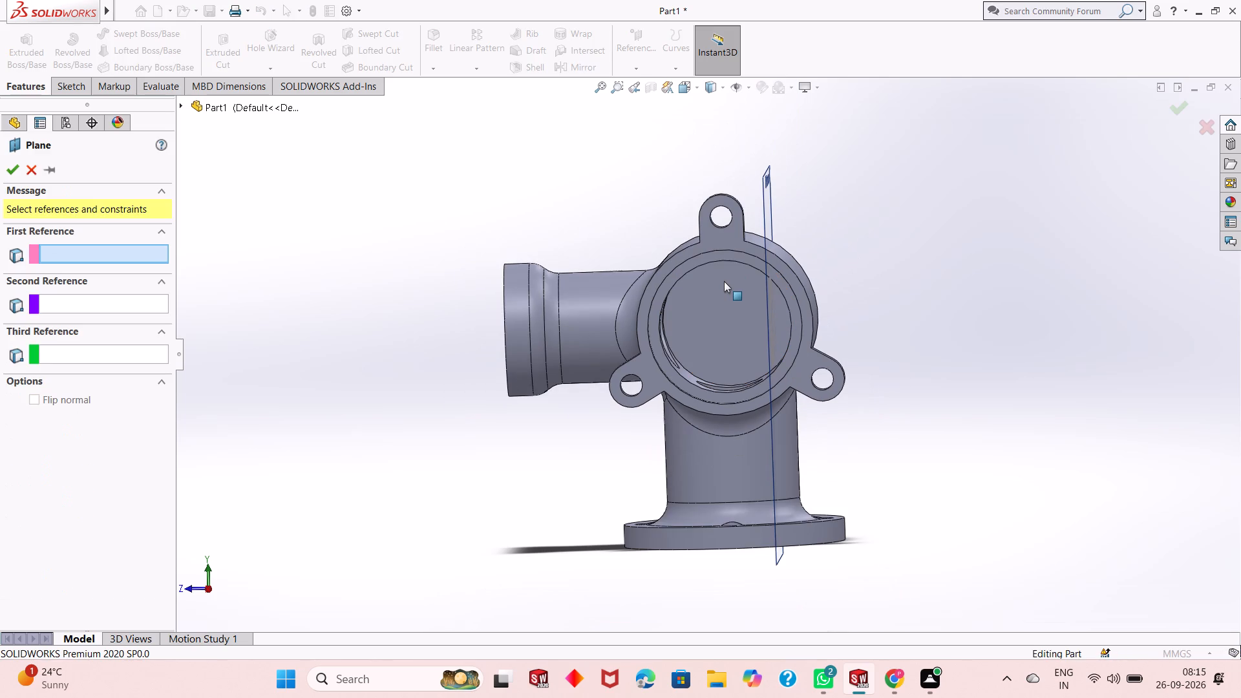
pyautogui.click(195, 101)
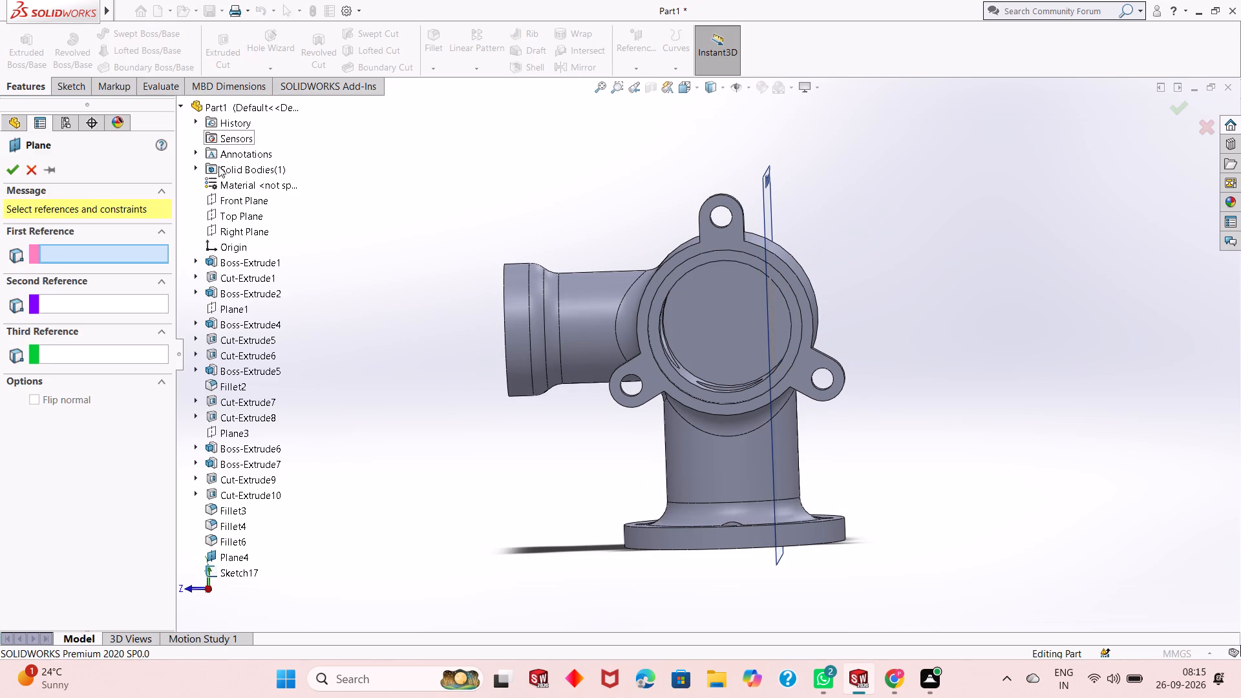
pyautogui.click(234, 224)
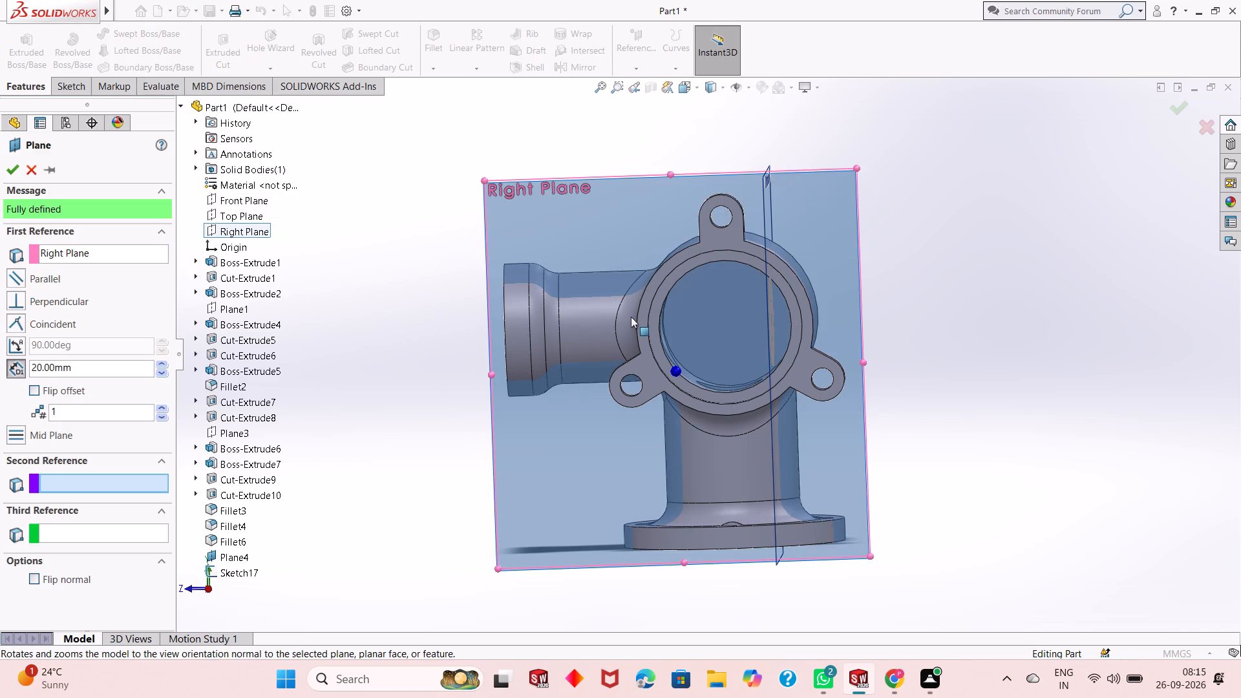
pyautogui.moveTo(631, 320); pyautogui.dragTo(684, 436, button='middle')
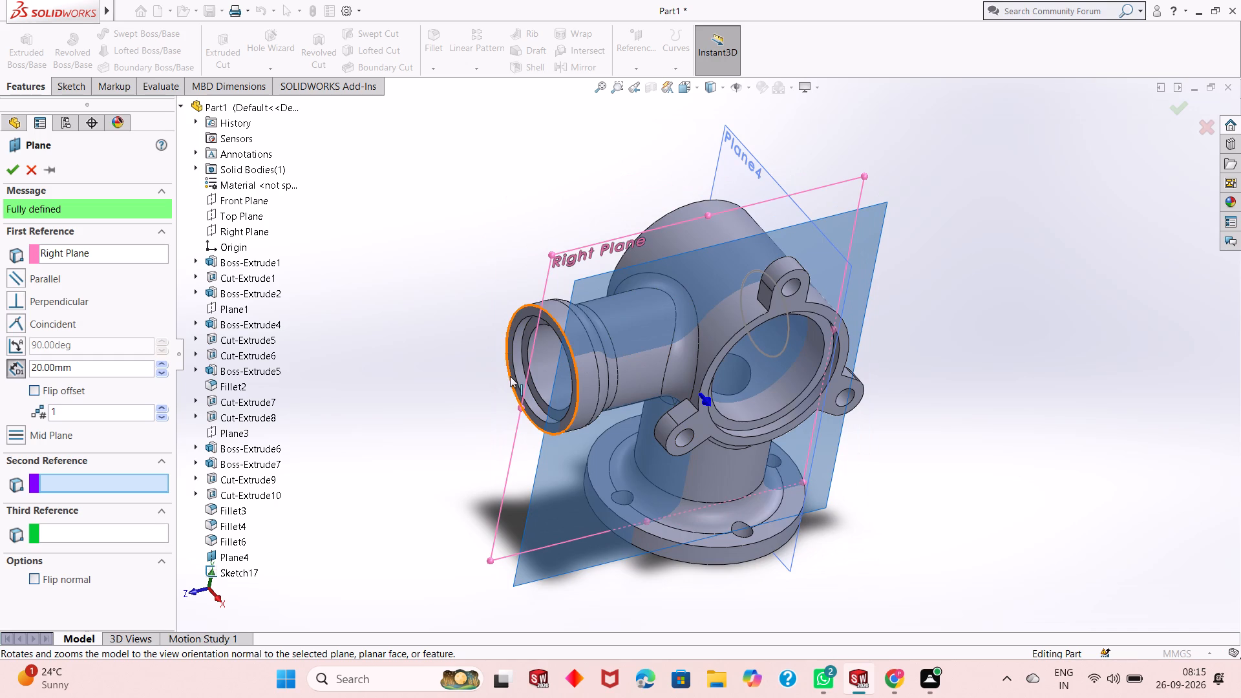
pyautogui.moveTo(510, 377); pyautogui.dragTo(542, 384, button='middle')
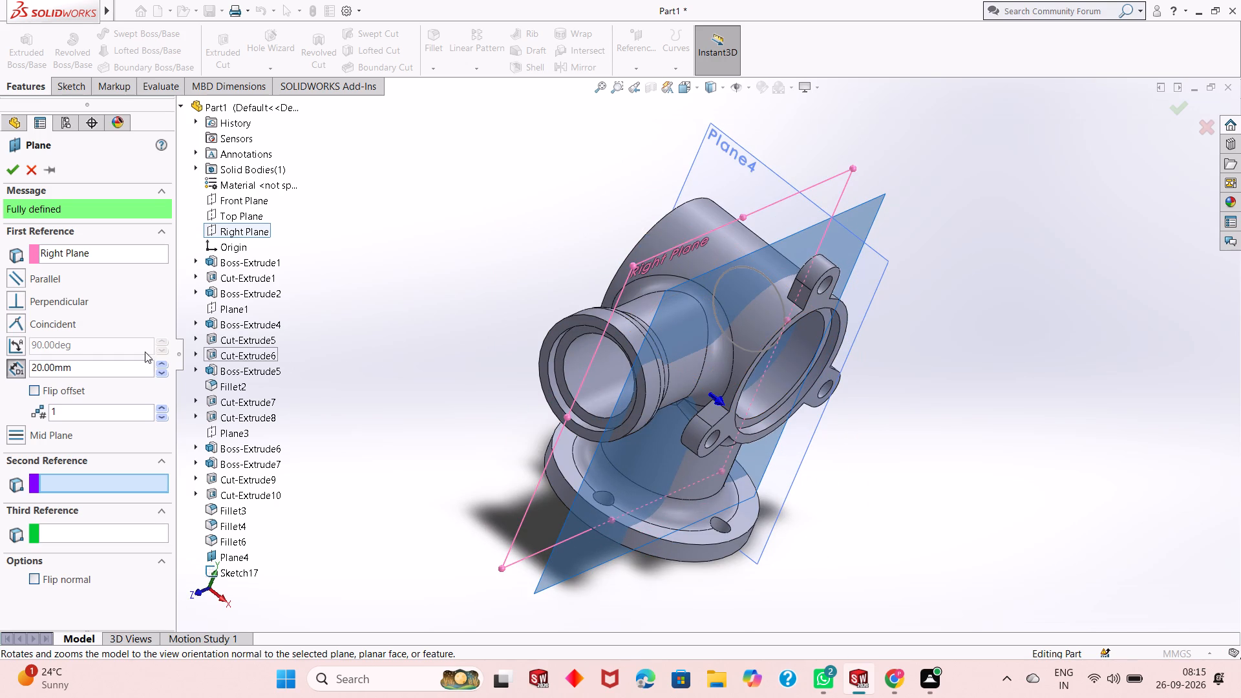
pyautogui.doubleClick(106, 363)
pyautogui.press('0')
pyautogui.press('Return')
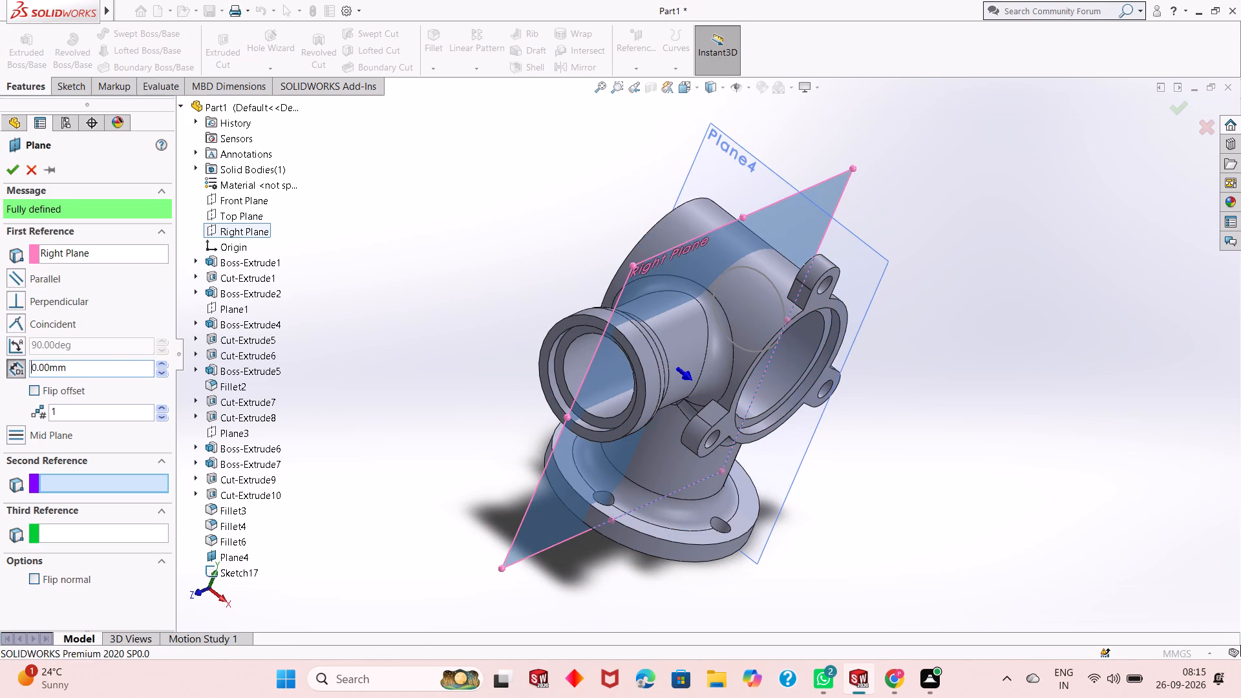
pyautogui.click(6, 167)
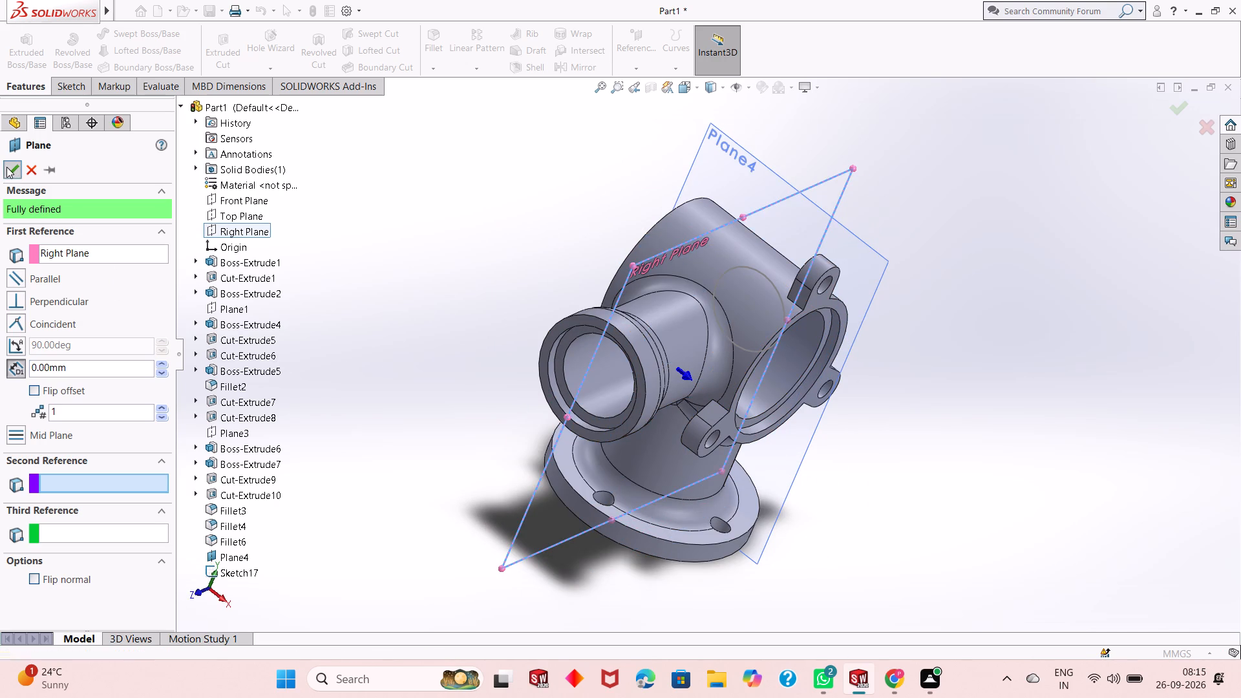
# Open a new sketch on the zero-offset plane over the Right Plane and view it face-on.
pyautogui.scroll(1, 544, 350)
pyautogui.moveTo(544, 351); pyautogui.dragTo(456, 249, button='middle')
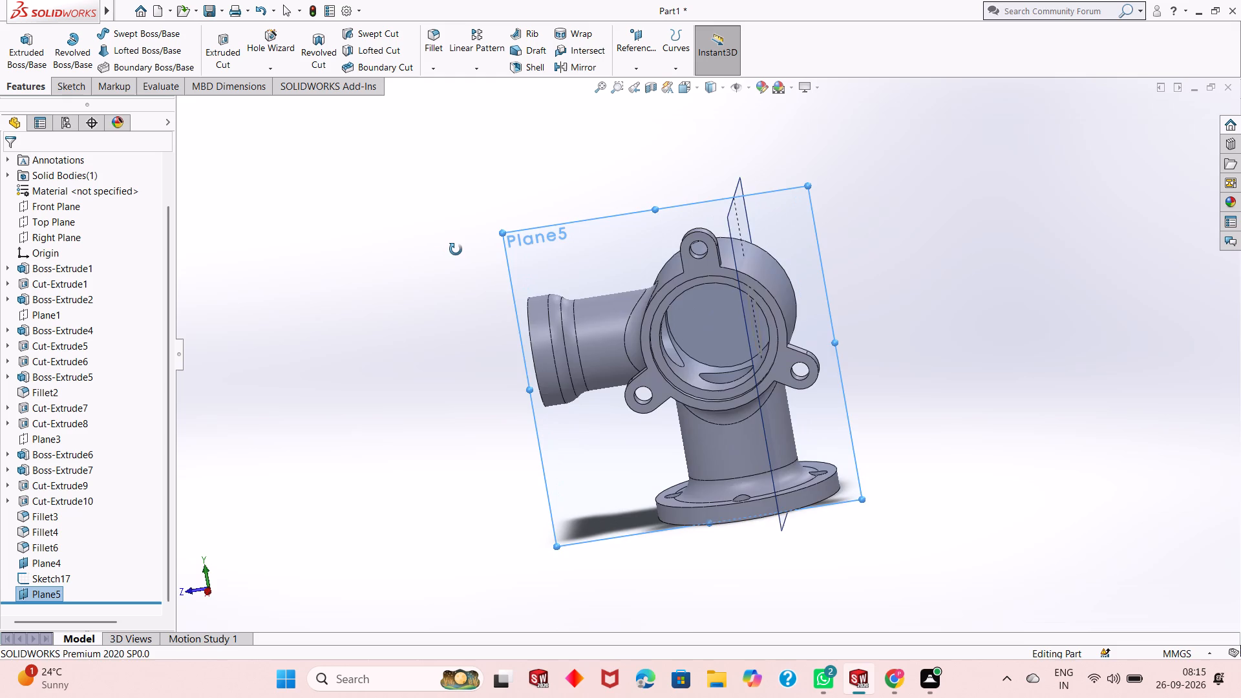
pyautogui.moveTo(456, 249); pyautogui.dragTo(560, 230, button='middle')
pyautogui.moveTo(516, 210); pyautogui.dragTo(499, 210, button='middle')
pyautogui.moveTo(553, 238); pyautogui.dragTo(481, 227, button='middle')
pyautogui.rightClick(555, 221)
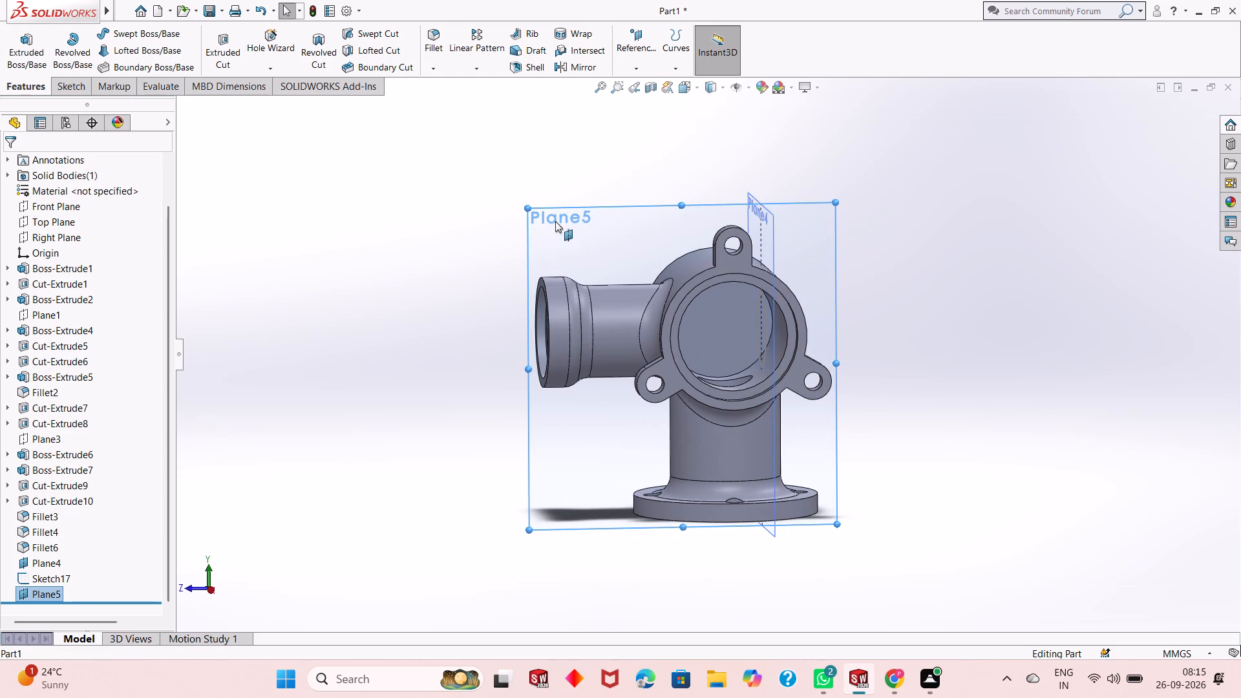
pyautogui.click(586, 200)
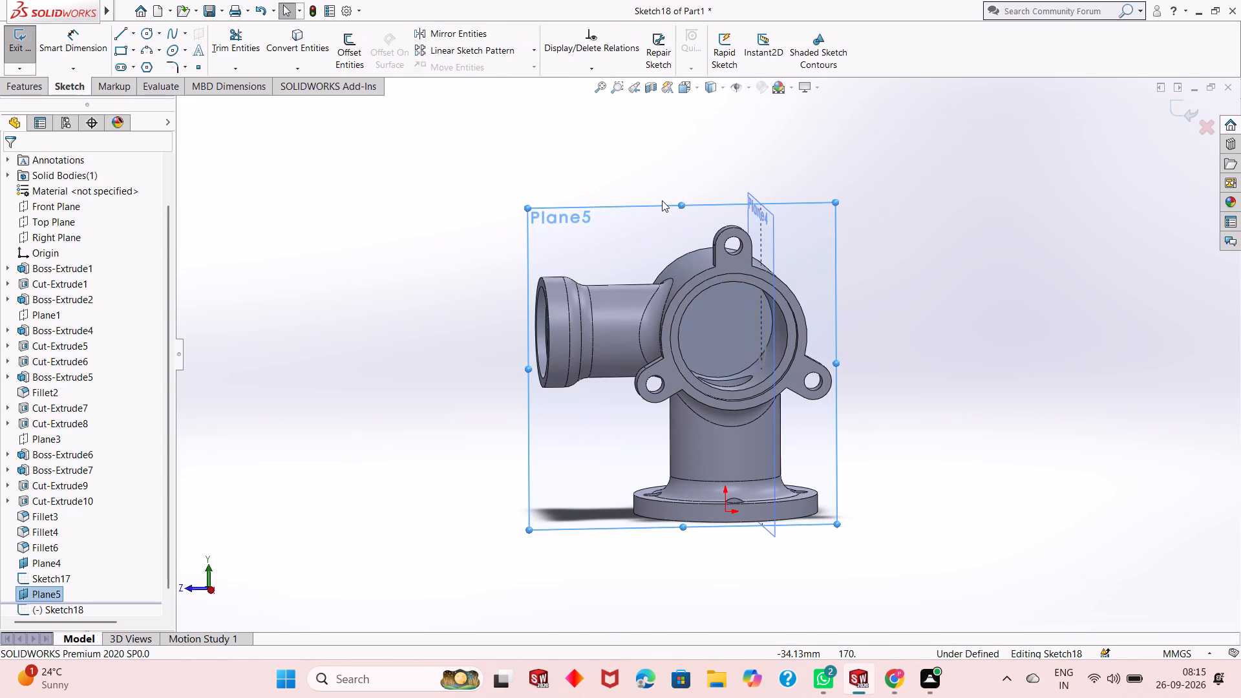
pyautogui.hotkey('ctrl', '8')
pyautogui.press('Escape')
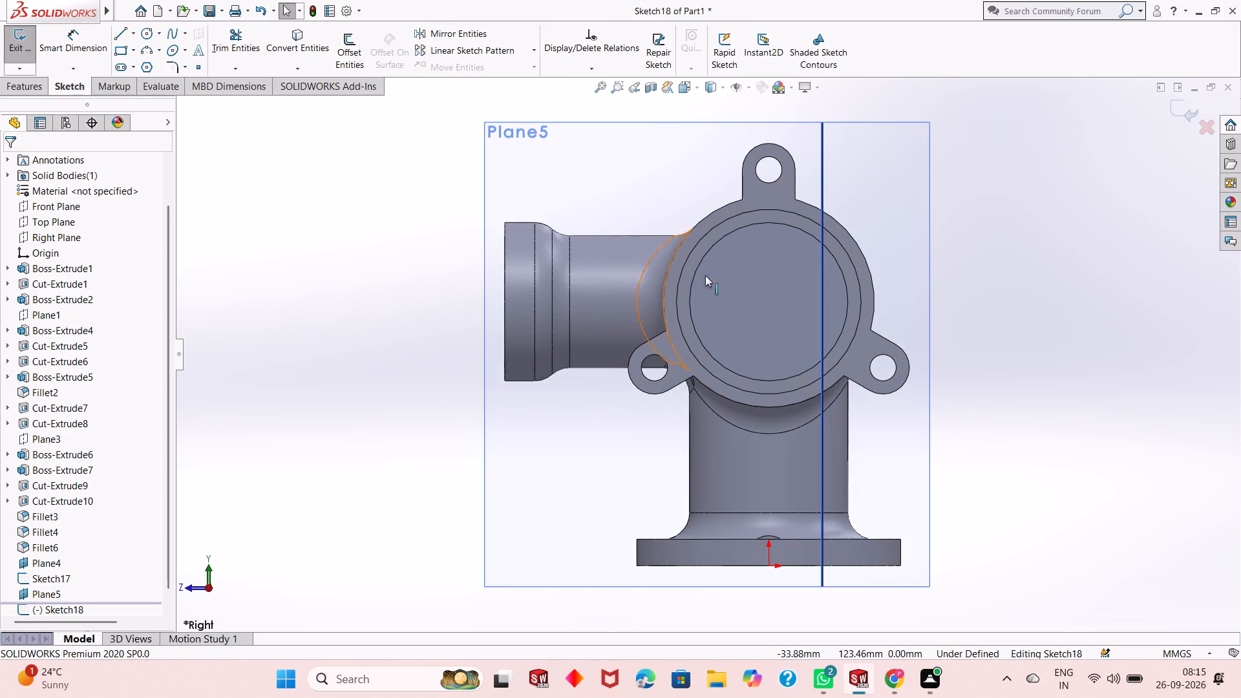
pyautogui.scroll(3, 726, 312)
pyautogui.scroll(-1, 868, 229)
pyautogui.scroll(1, 778, 266)
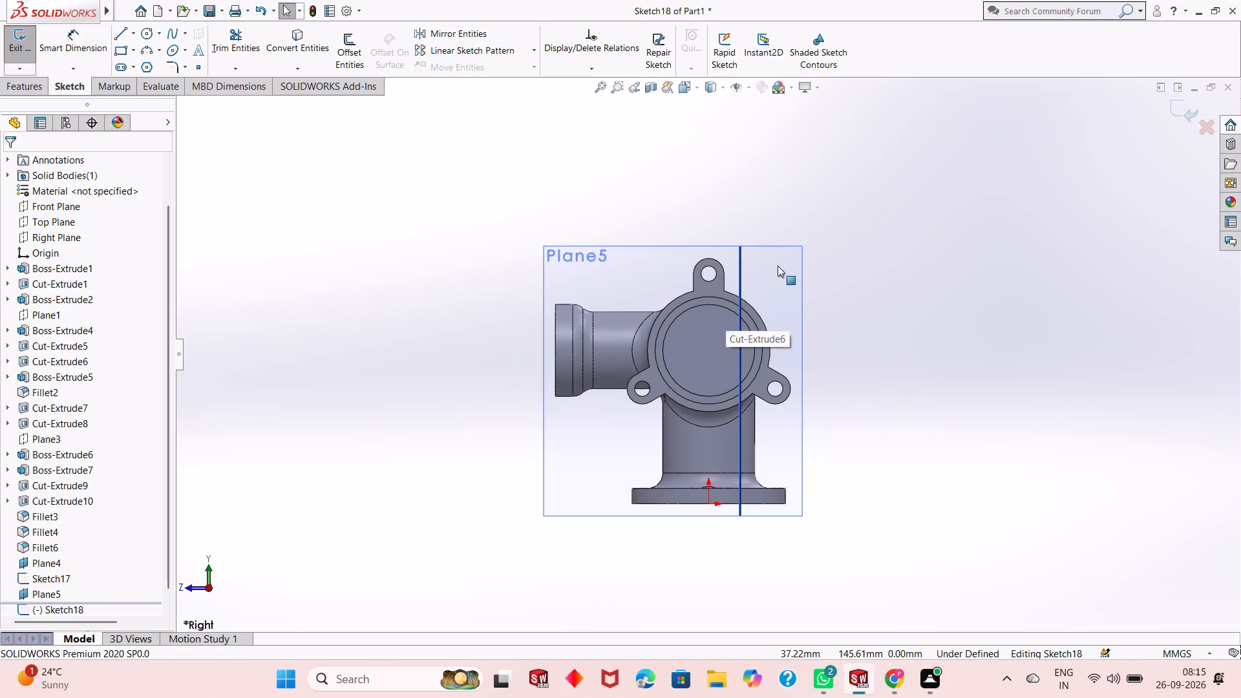
pyautogui.scroll(-1, 778, 251)
pyautogui.scroll(1, 708, 349)
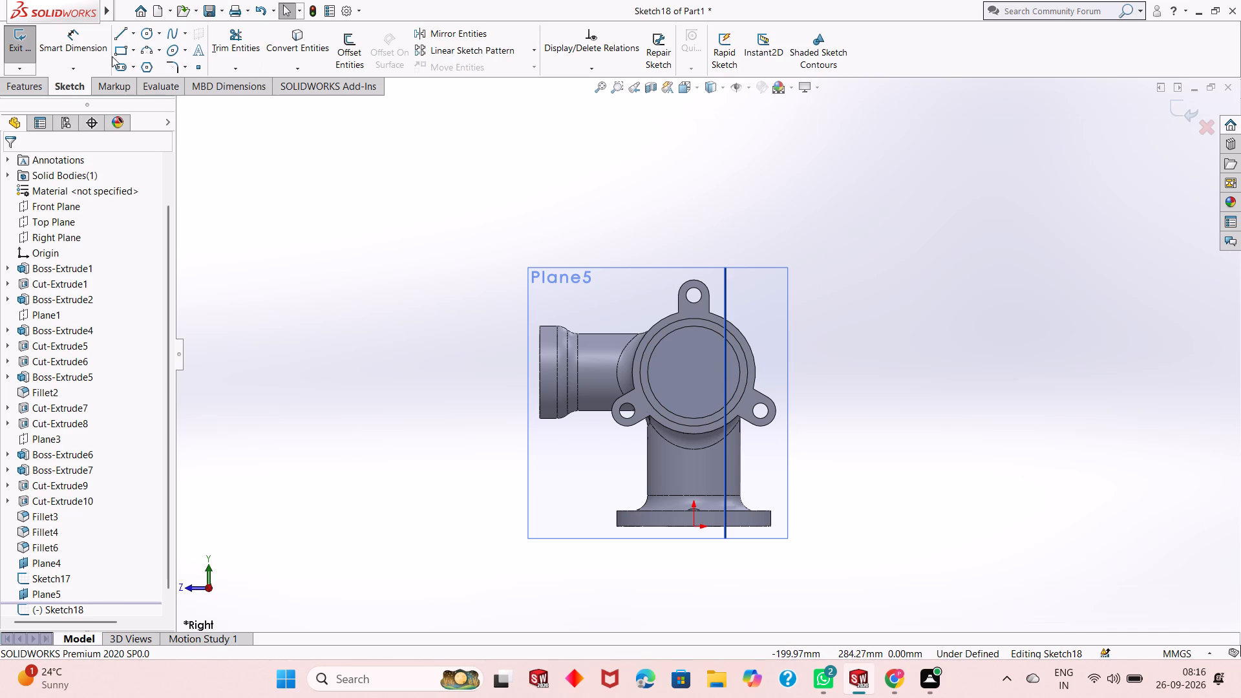
# Sketch a three-point arc of 90 mm radius from the 40 mm circle's centre, curving outward and upward away from the side branch.
pyautogui.click(145, 51)
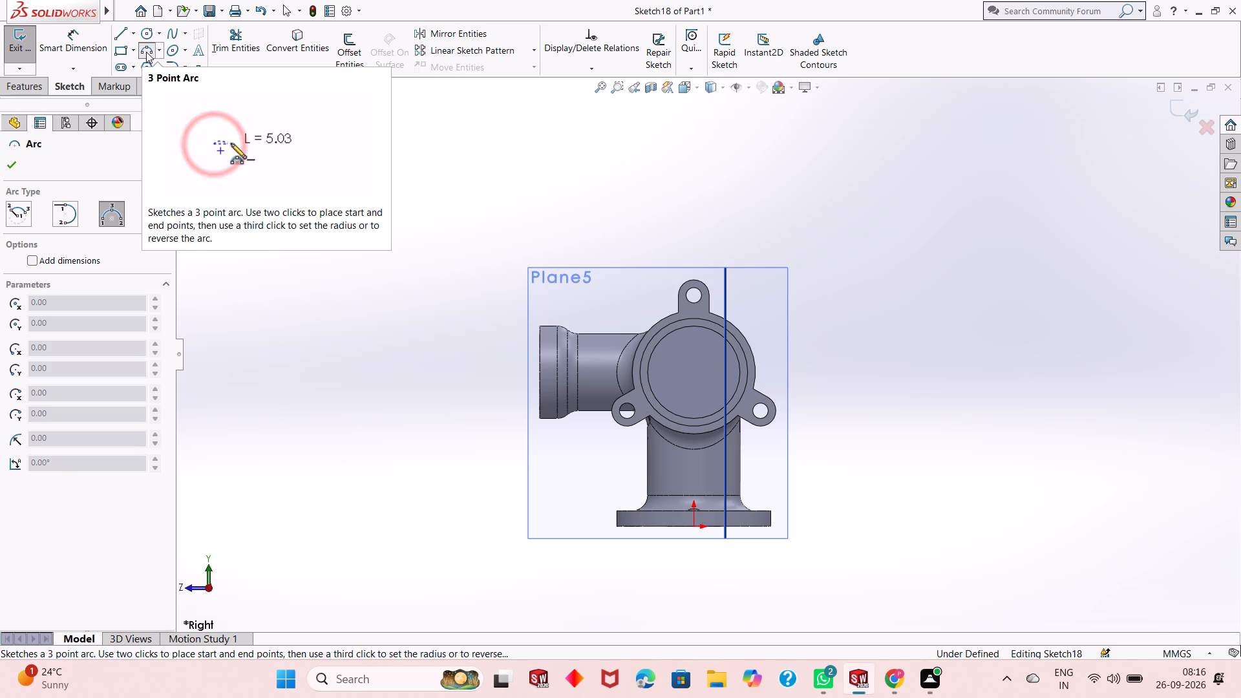
pyautogui.click(725, 371)
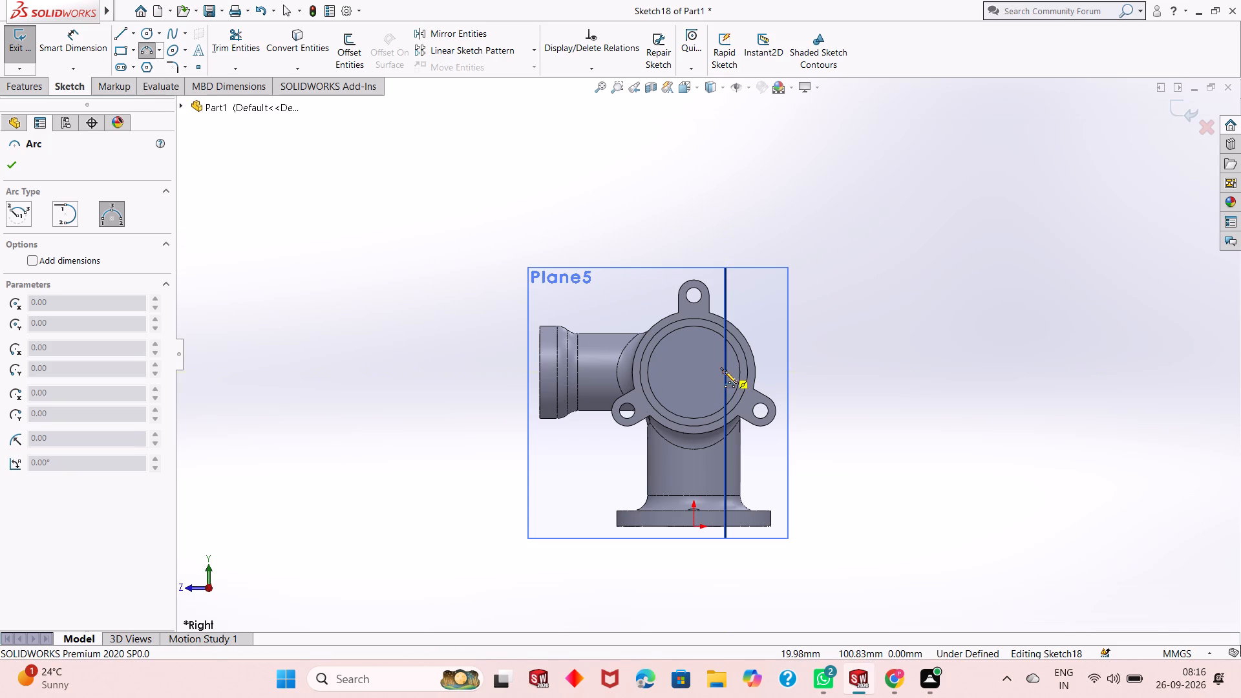
pyautogui.click(874, 249)
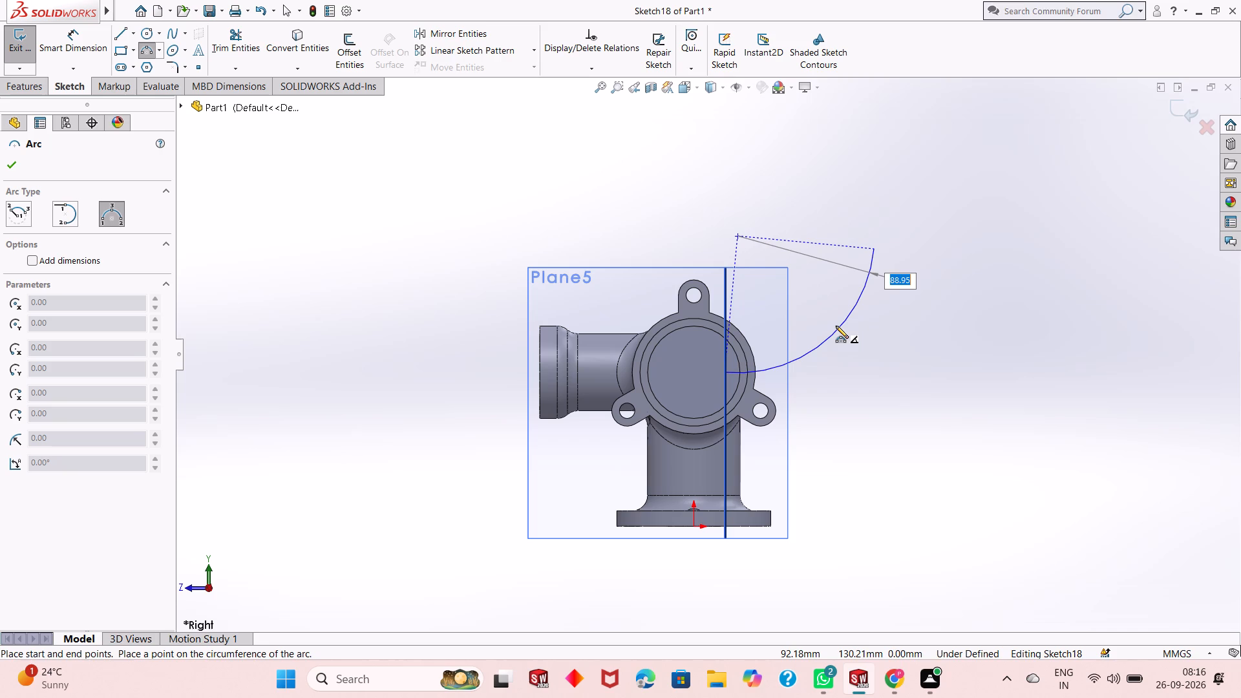
pyautogui.write('90')
pyautogui.press('Return')
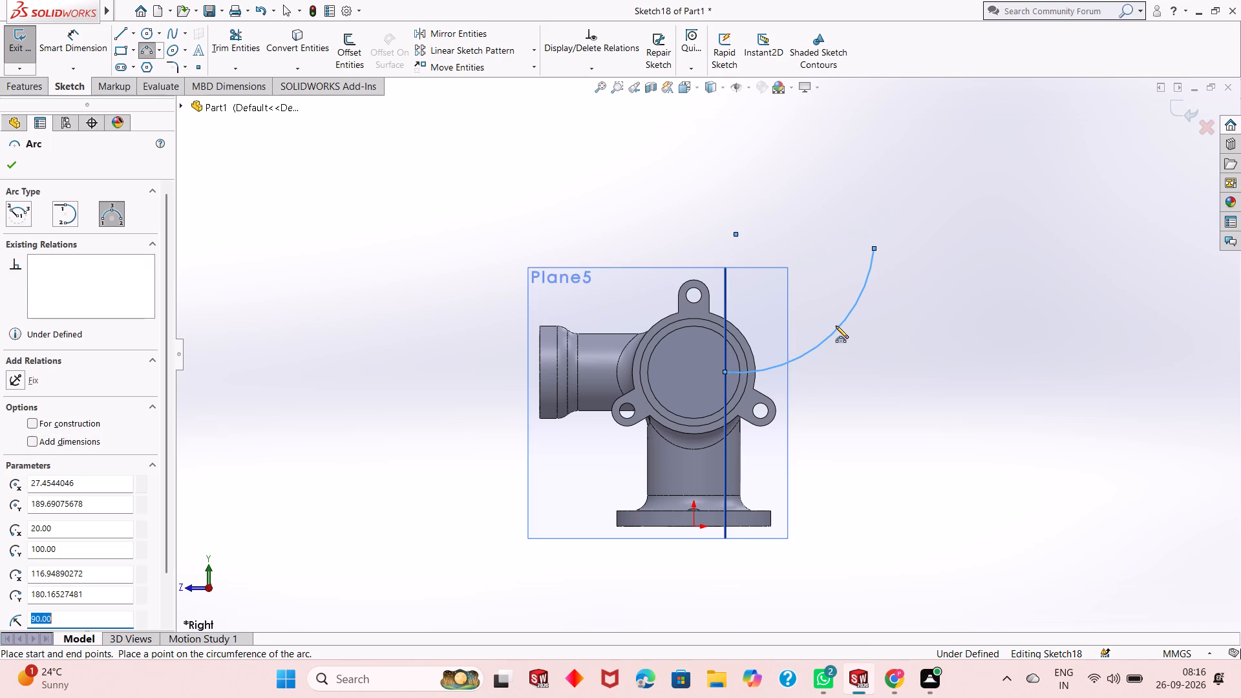
pyautogui.rightClick(512, 189)
pyautogui.click(548, 204)
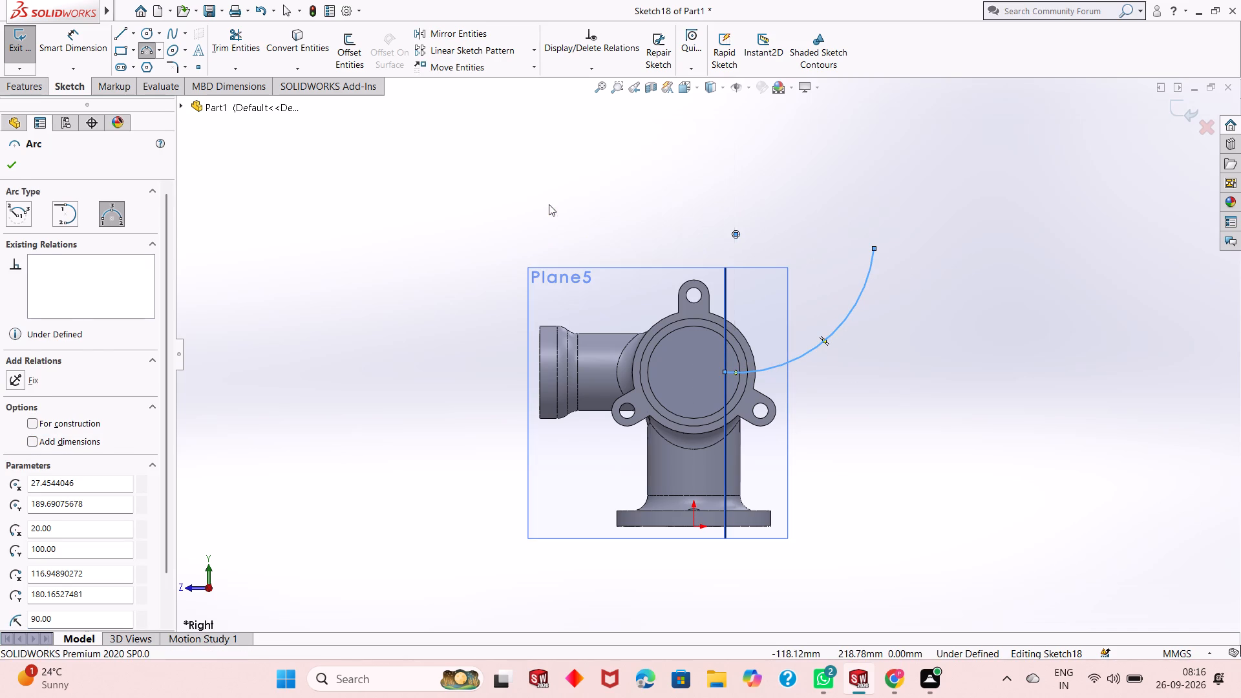
# Dimension the arc's radius as 90 mm.
pyautogui.click(93, 47)
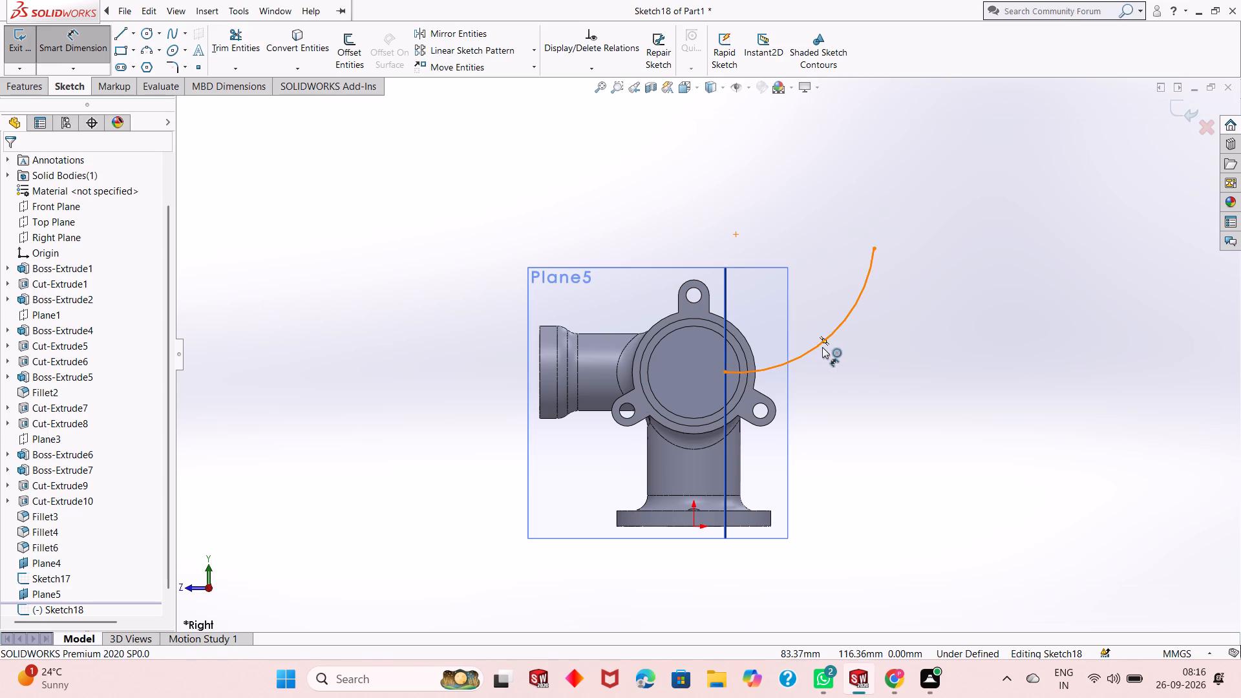
pyautogui.click(834, 330)
pyautogui.click(904, 450)
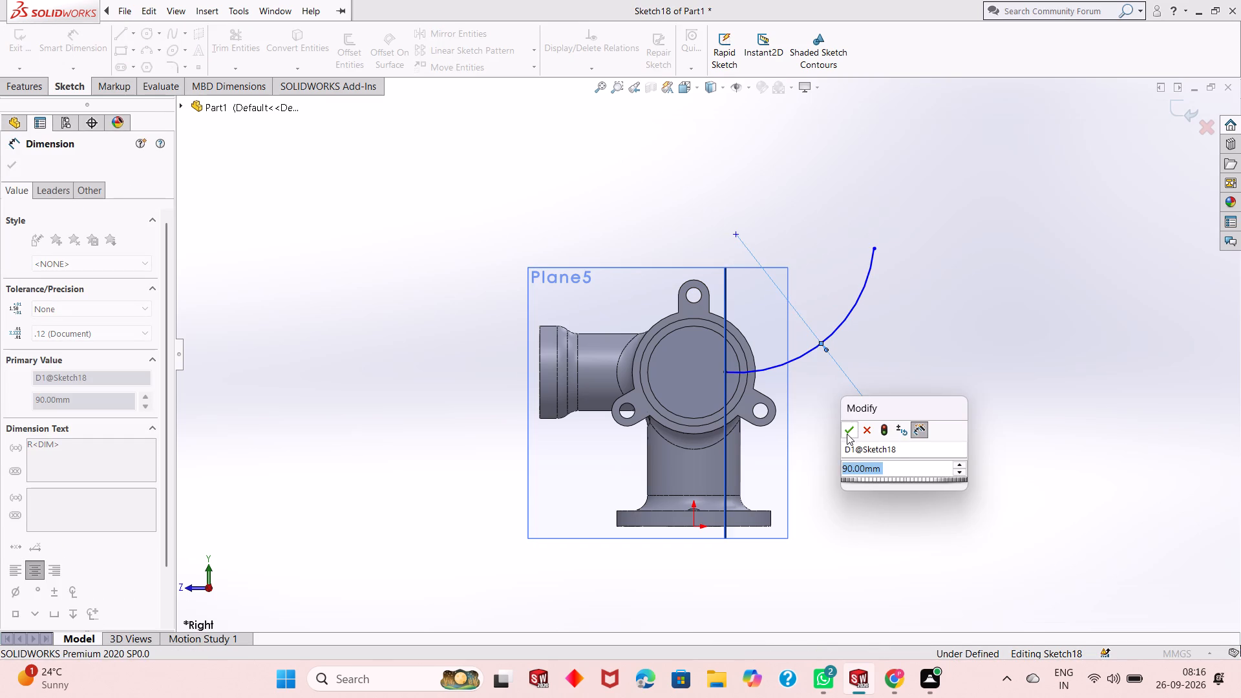
pyautogui.click(847, 434)
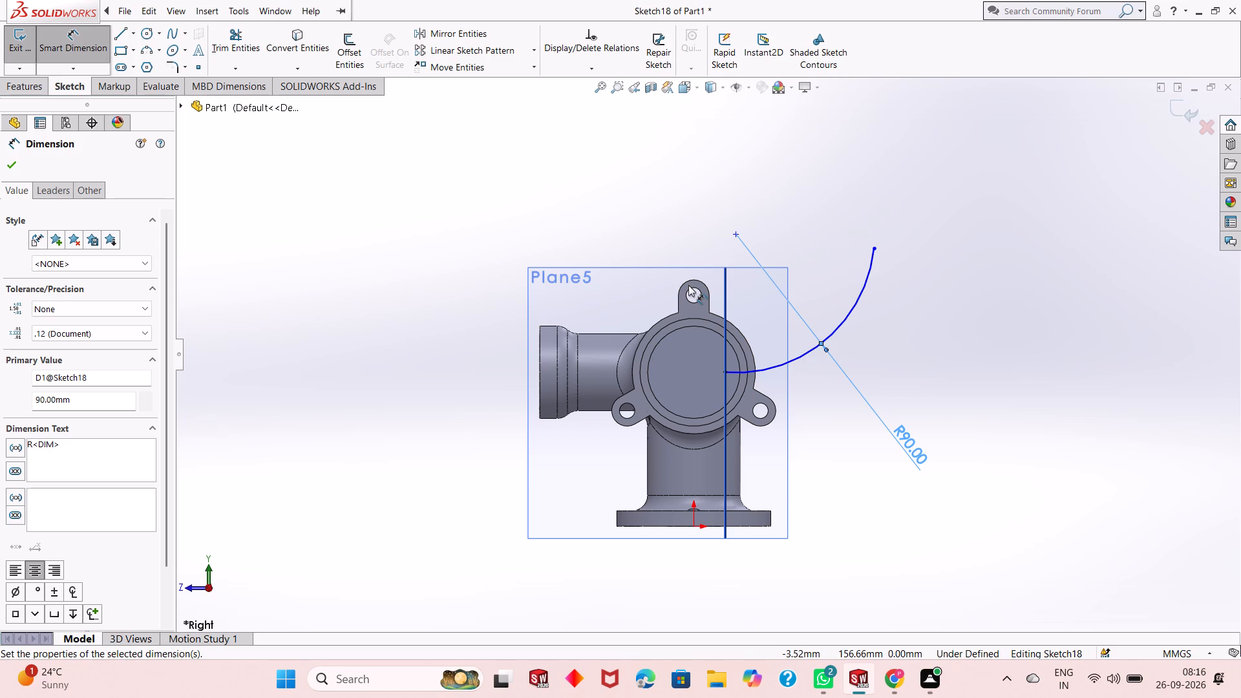
# Dimension the horizontal distance from the side branch's outer end to the arc's free endpoint as 180 mm.
pyautogui.click(876, 248)
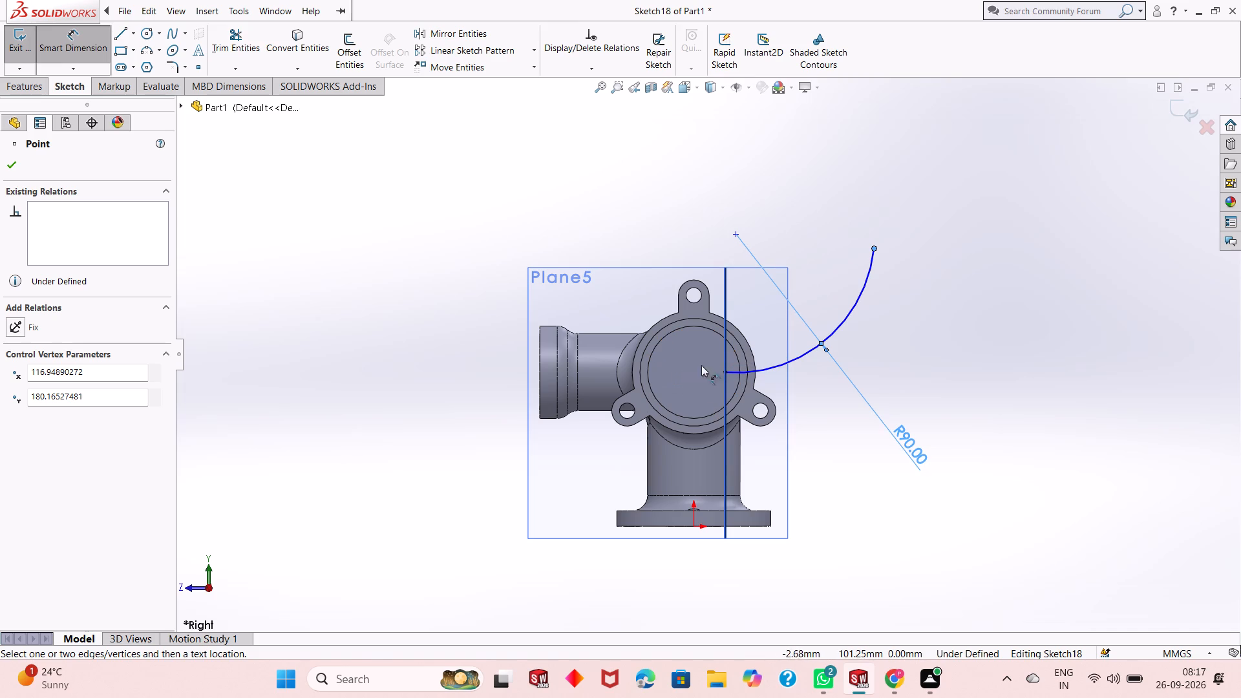
pyautogui.press('Escape')
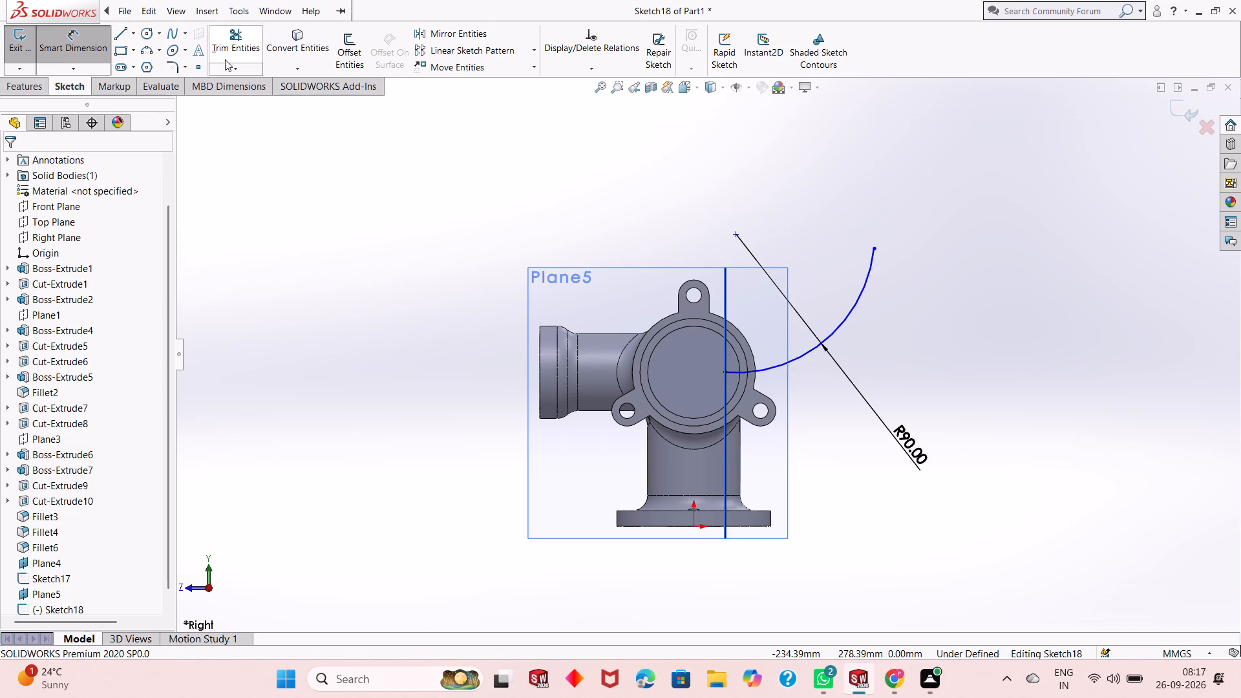
pyautogui.rightClick(387, 251)
pyautogui.click(370, 190)
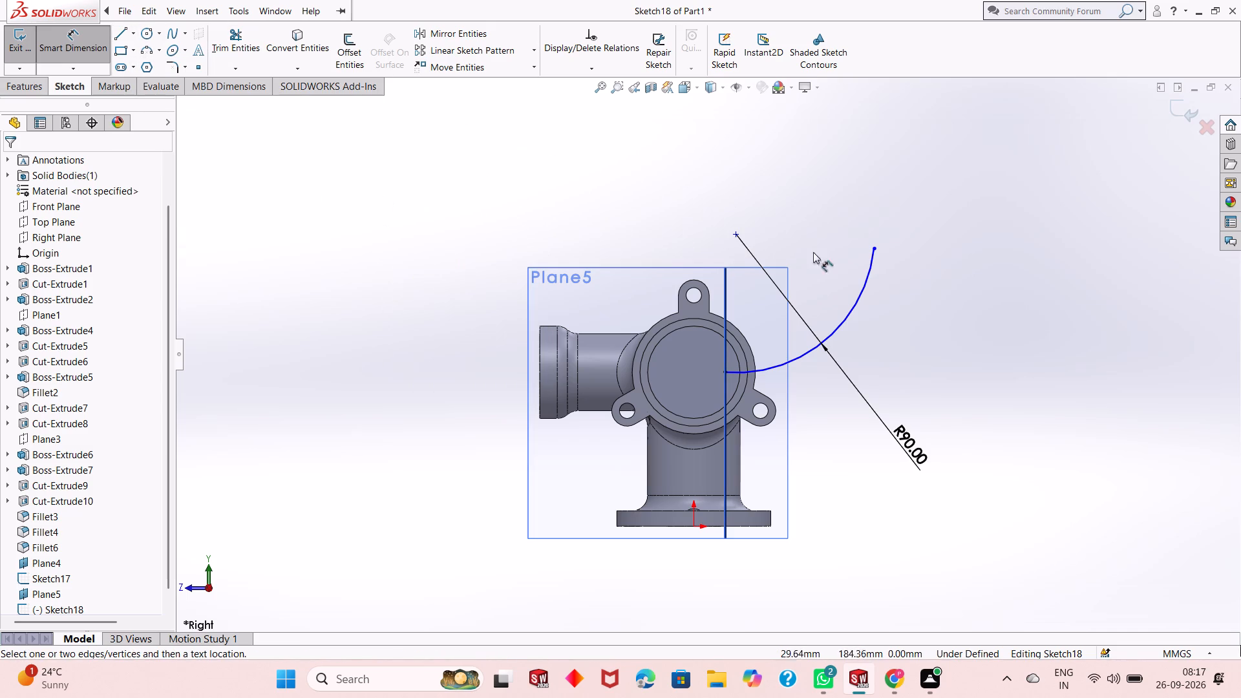
pyautogui.click(876, 248)
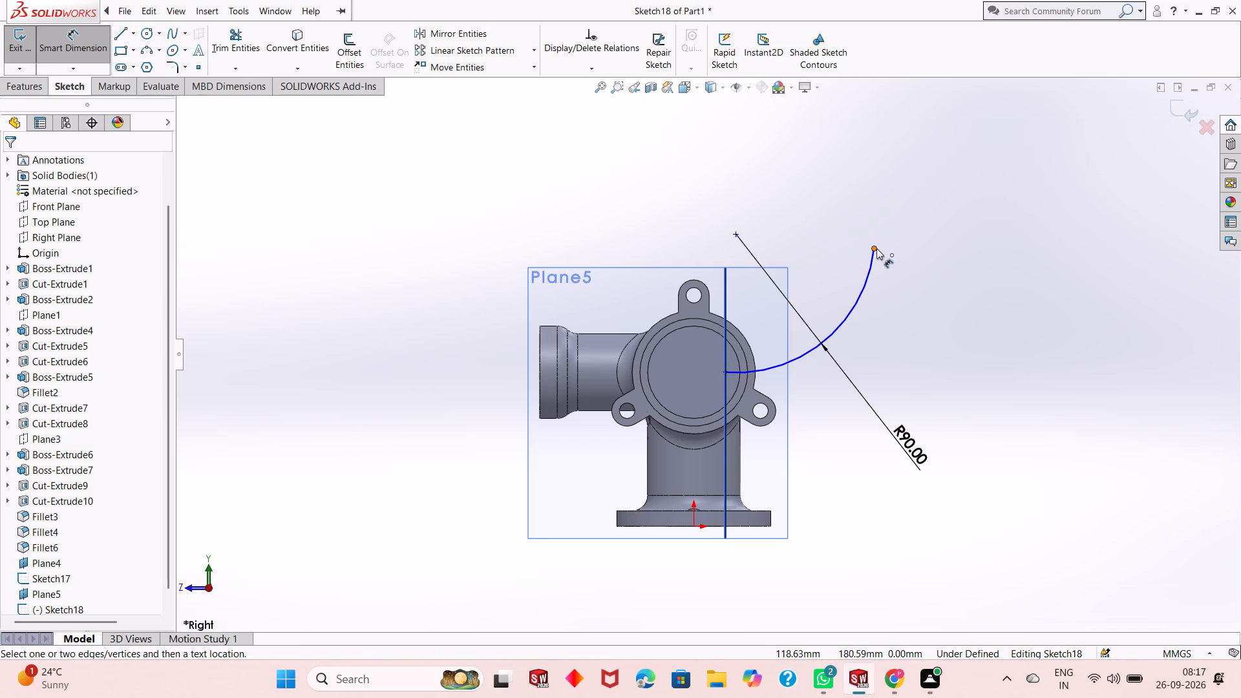
pyautogui.click(539, 327)
pyautogui.click(620, 170)
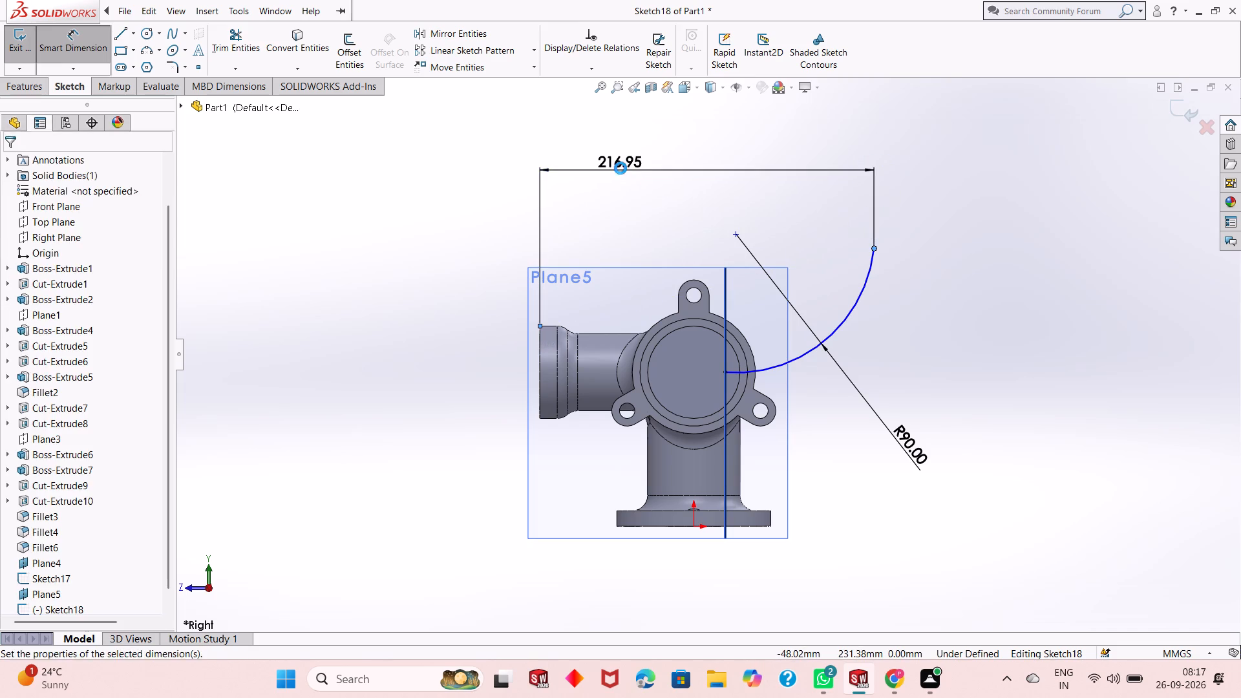
pyautogui.write('180')
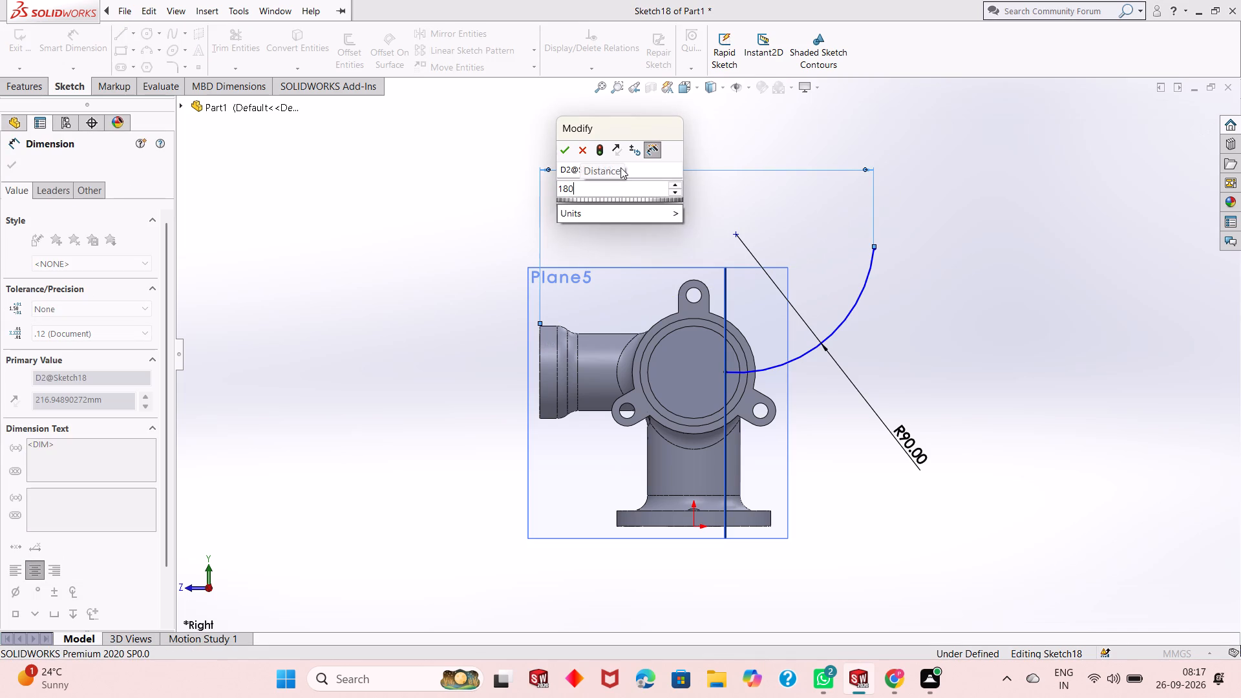
pyautogui.press('Return')
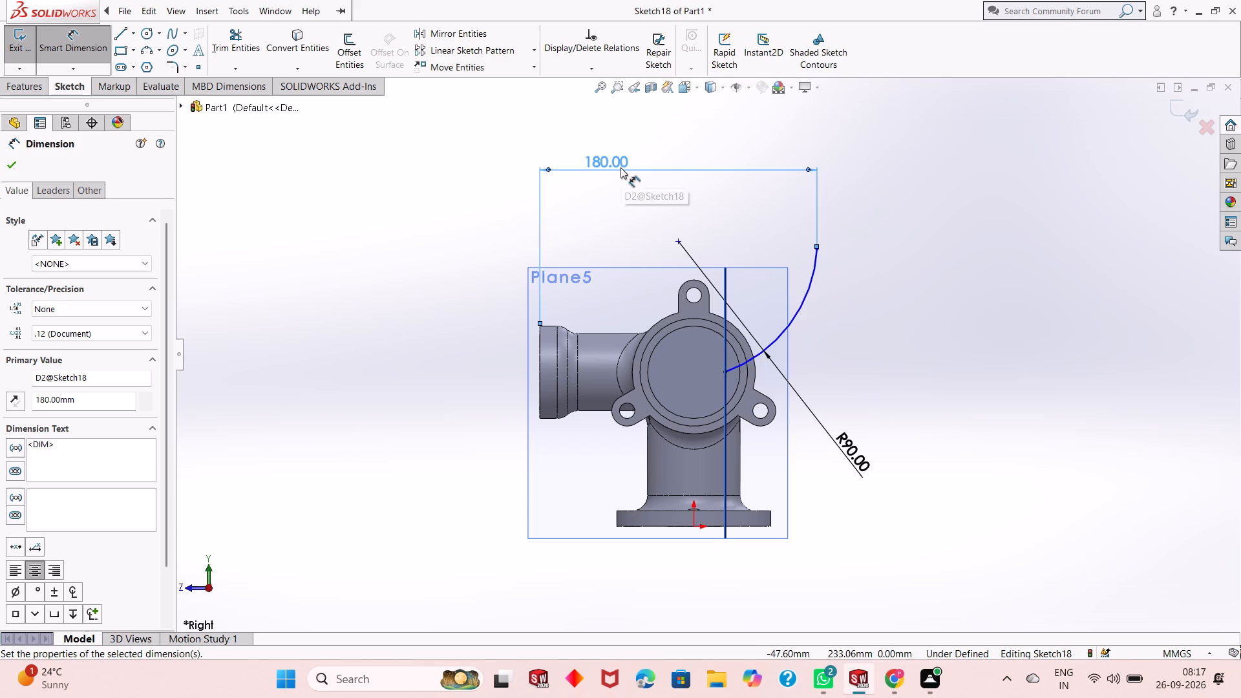
pyautogui.rightClick(867, 226)
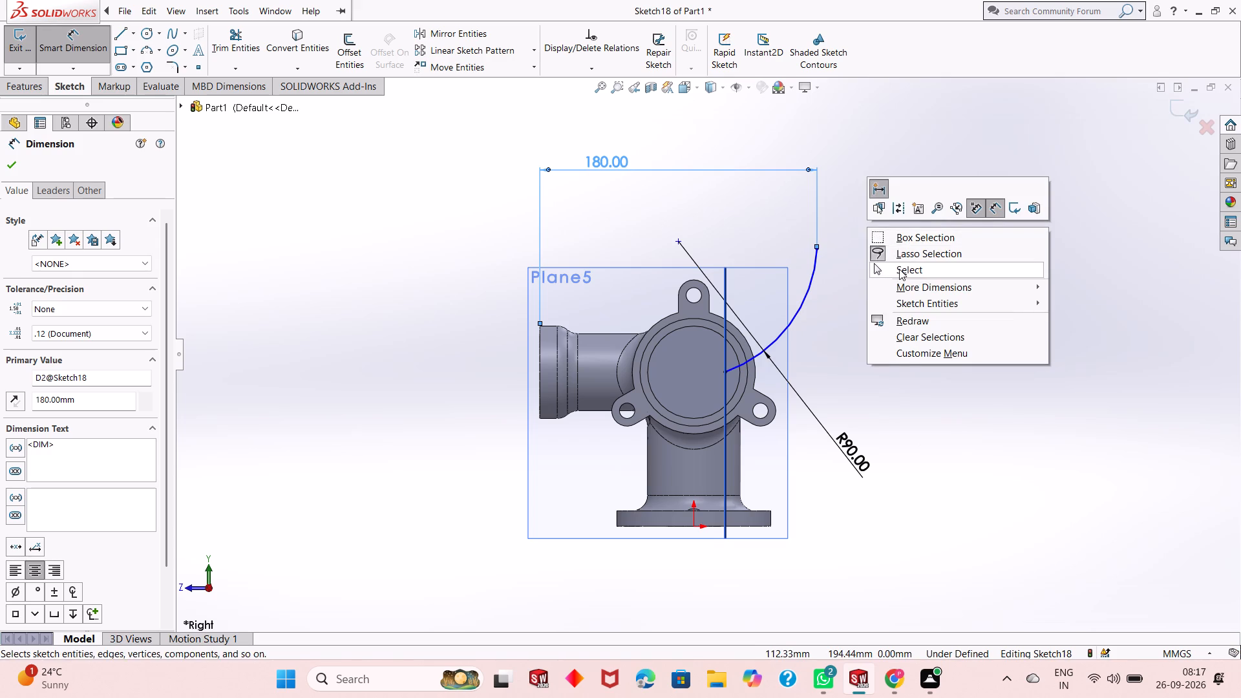
pyautogui.click(900, 270)
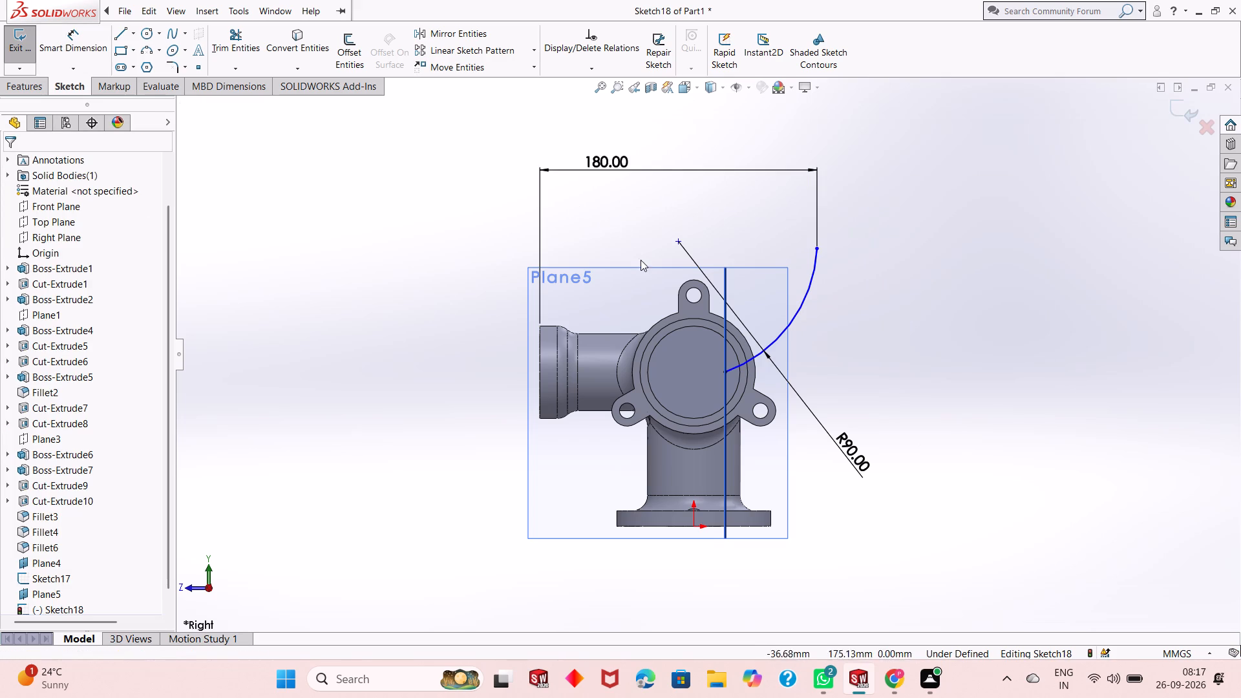
# Dimension the vertical distance between the arc's two endpoints as 60 mm and finish the sketch.
pyautogui.click(67, 47)
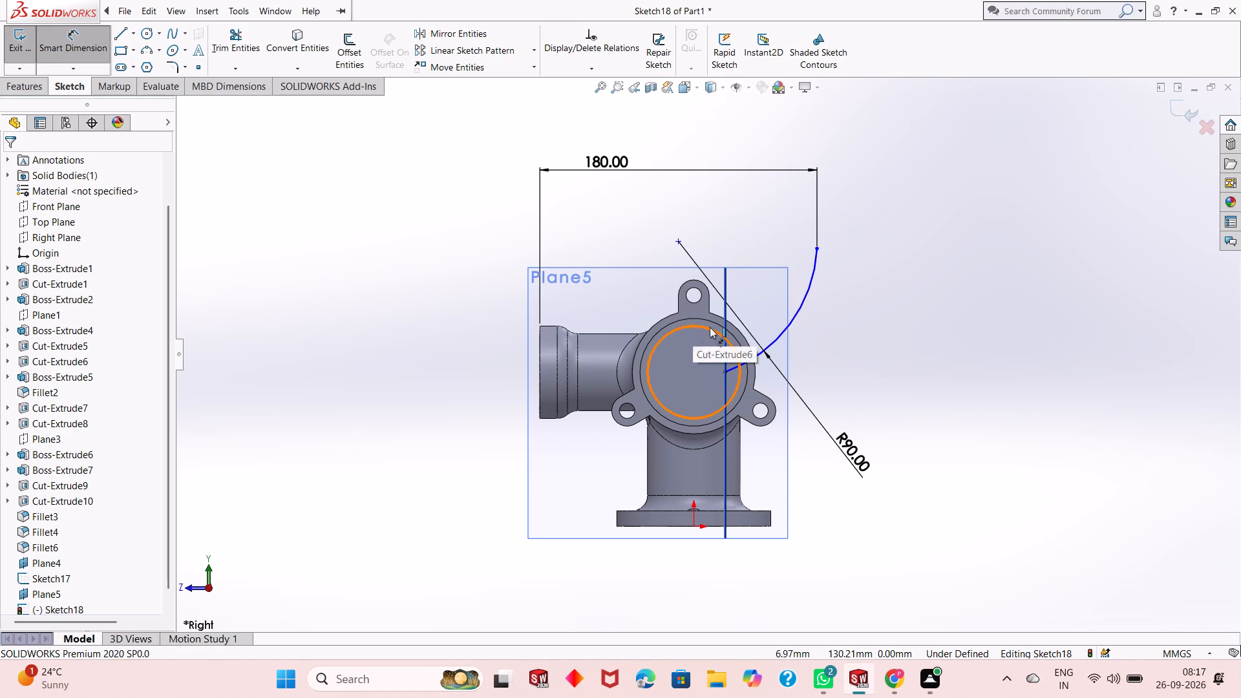
pyautogui.click(726, 373)
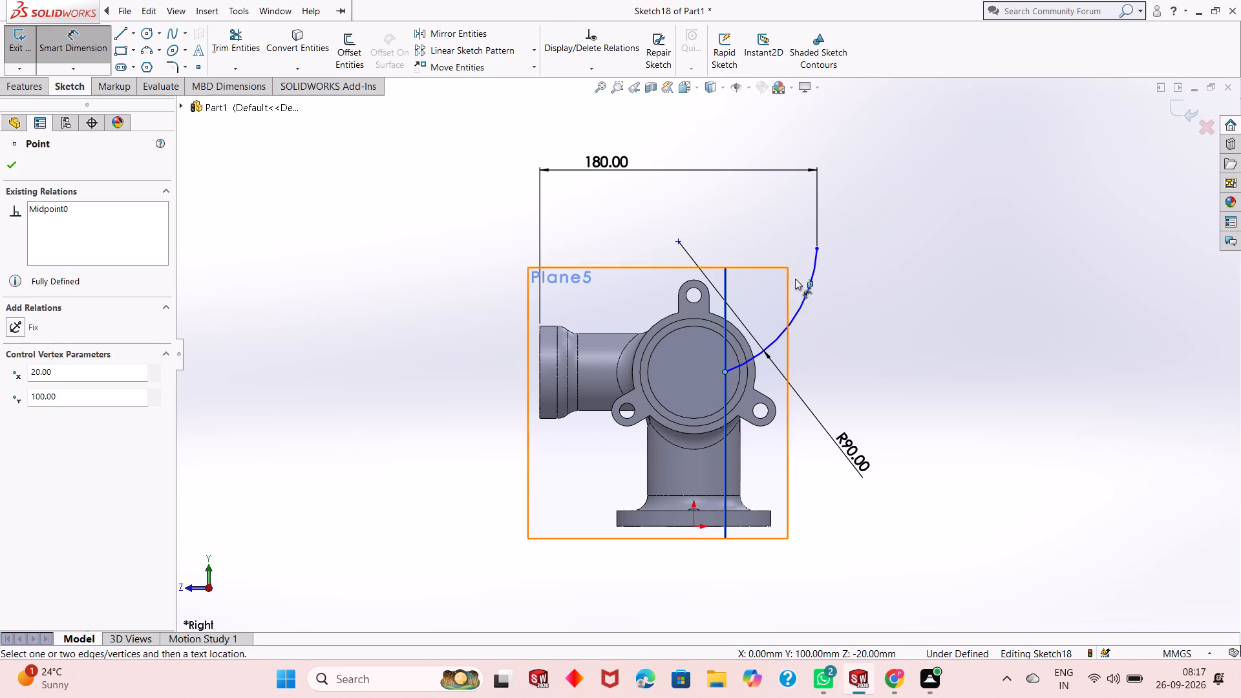
pyautogui.click(815, 249)
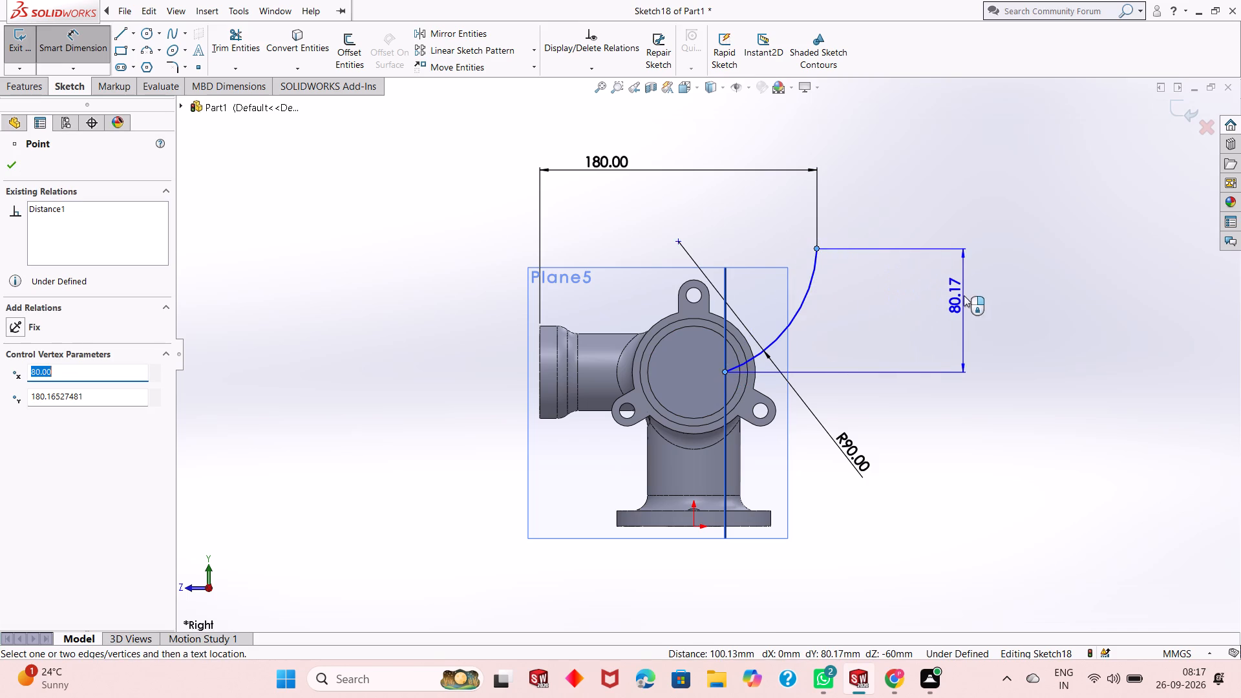
pyautogui.click(995, 295)
pyautogui.write('60')
pyautogui.press('Return')
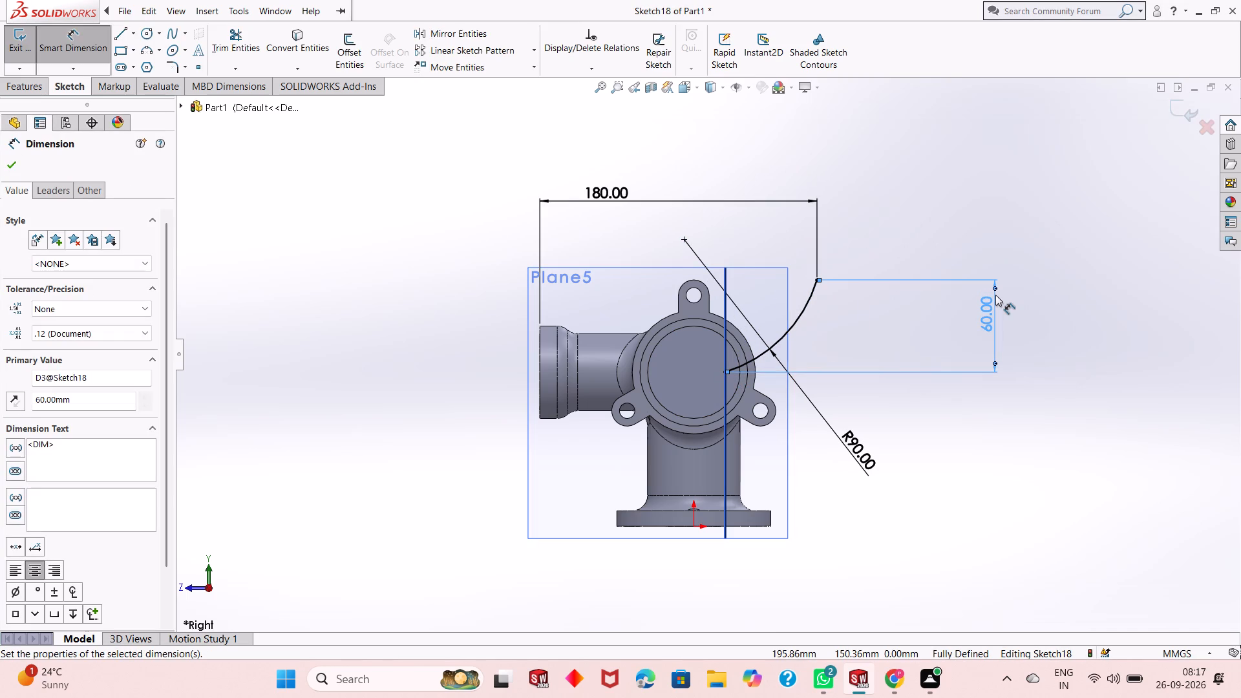
pyautogui.rightClick(898, 226)
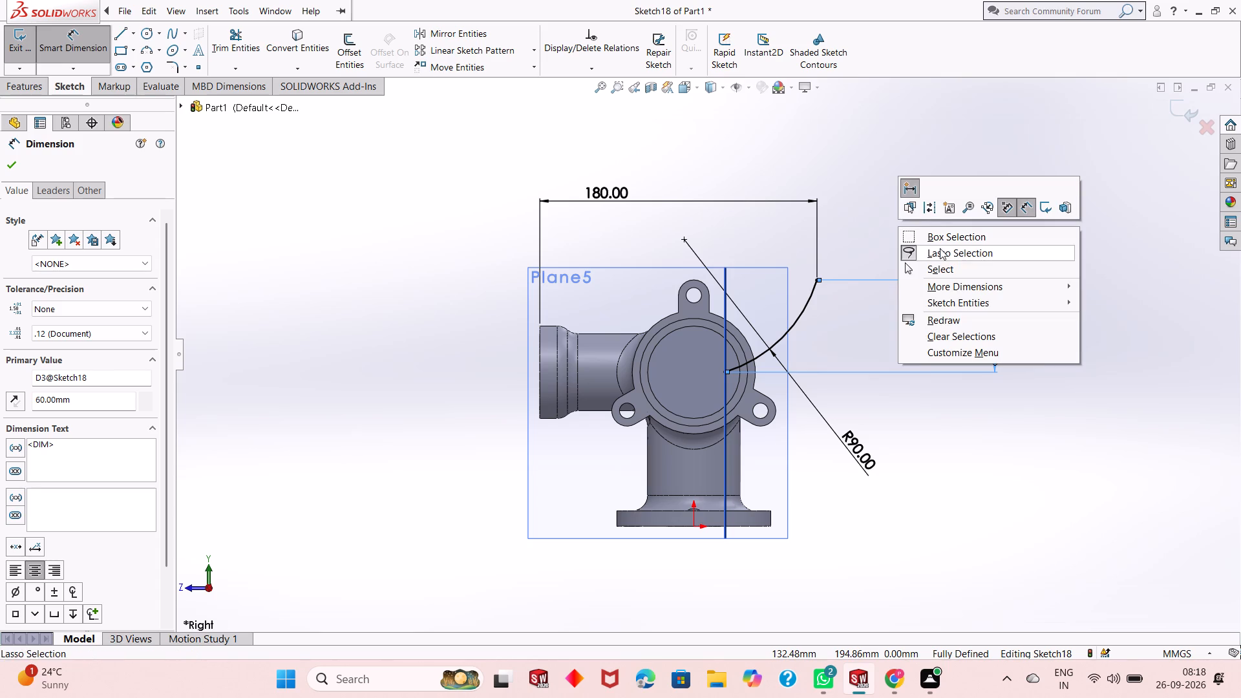
pyautogui.click(942, 262)
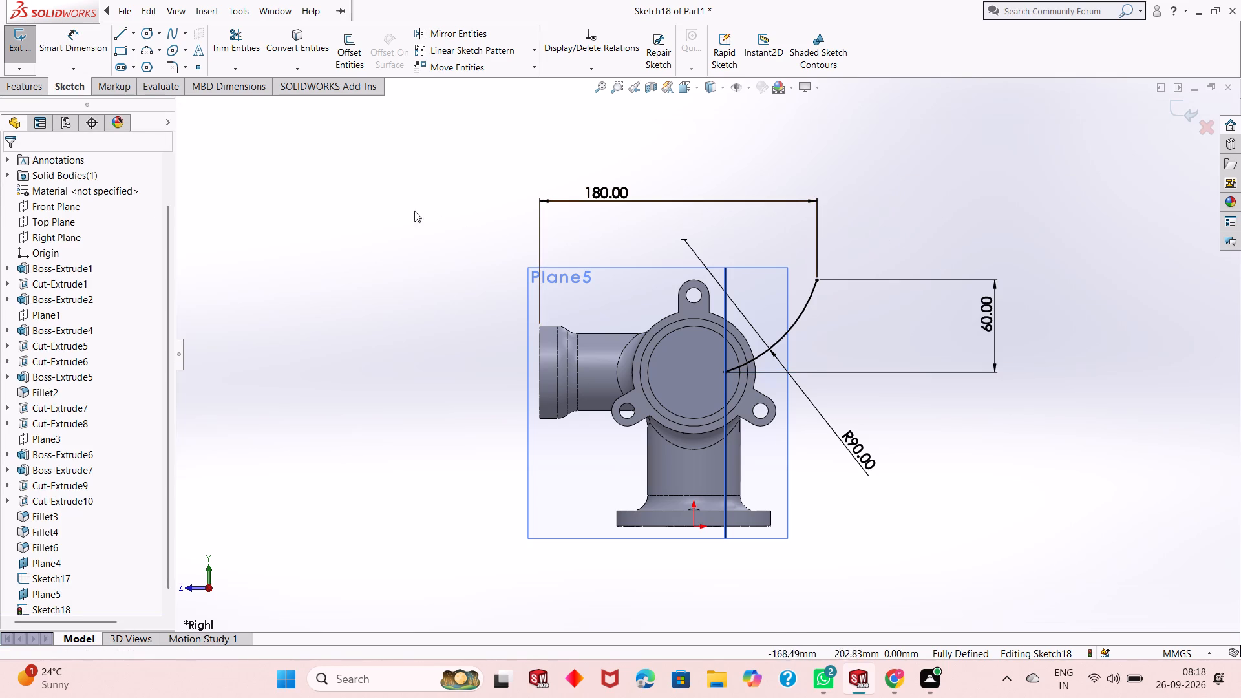
pyautogui.click(1172, 106)
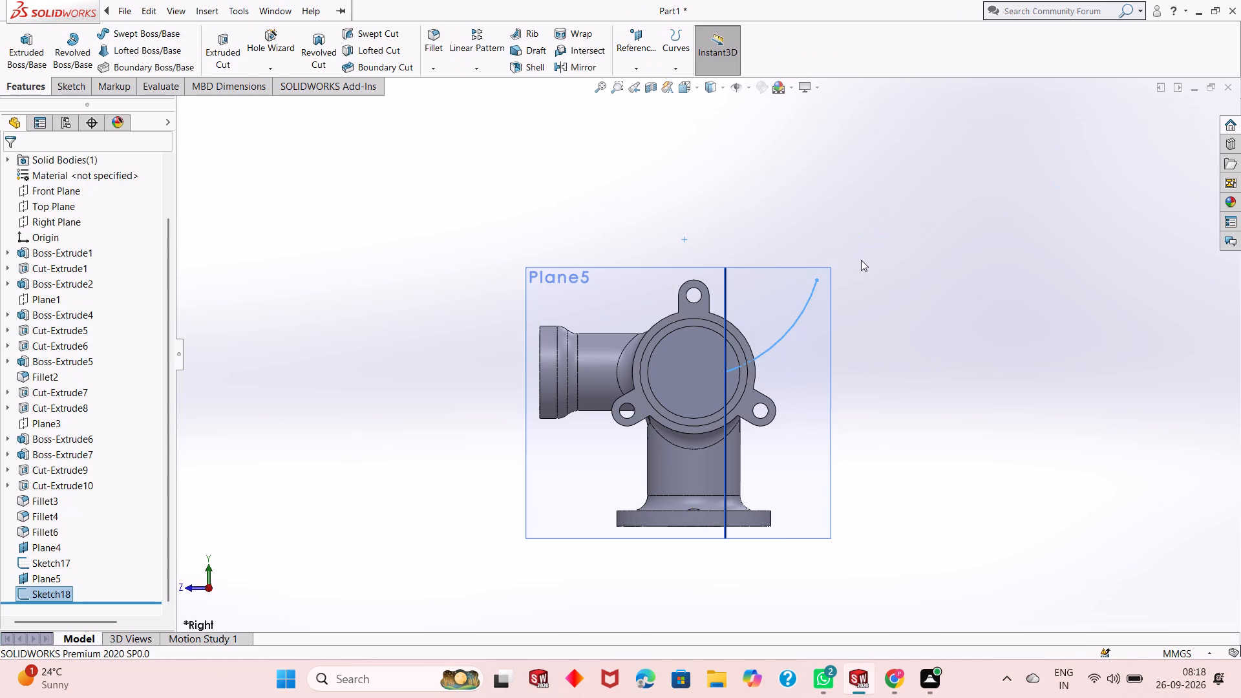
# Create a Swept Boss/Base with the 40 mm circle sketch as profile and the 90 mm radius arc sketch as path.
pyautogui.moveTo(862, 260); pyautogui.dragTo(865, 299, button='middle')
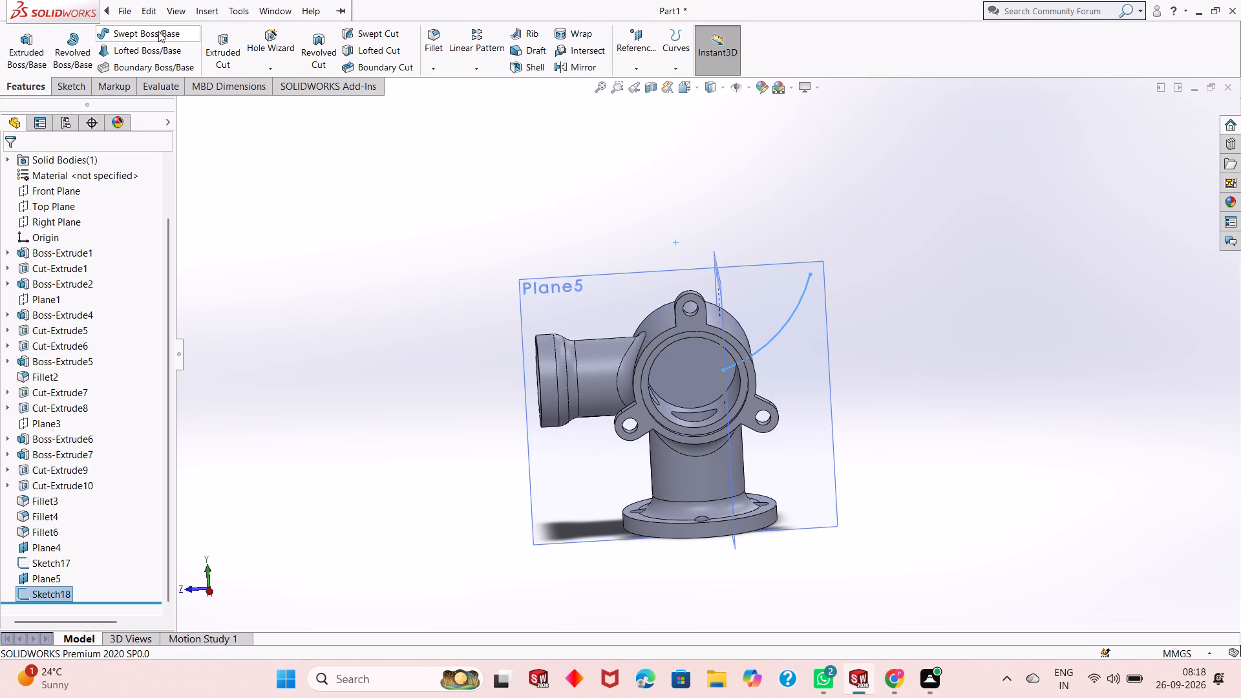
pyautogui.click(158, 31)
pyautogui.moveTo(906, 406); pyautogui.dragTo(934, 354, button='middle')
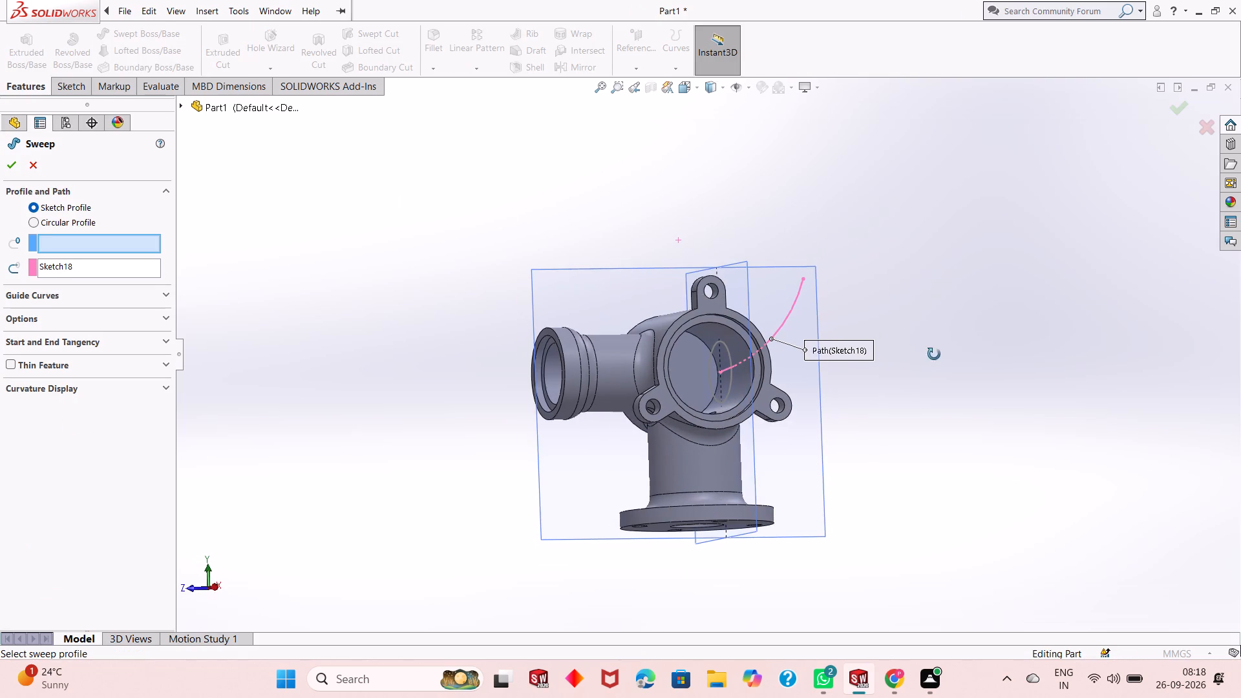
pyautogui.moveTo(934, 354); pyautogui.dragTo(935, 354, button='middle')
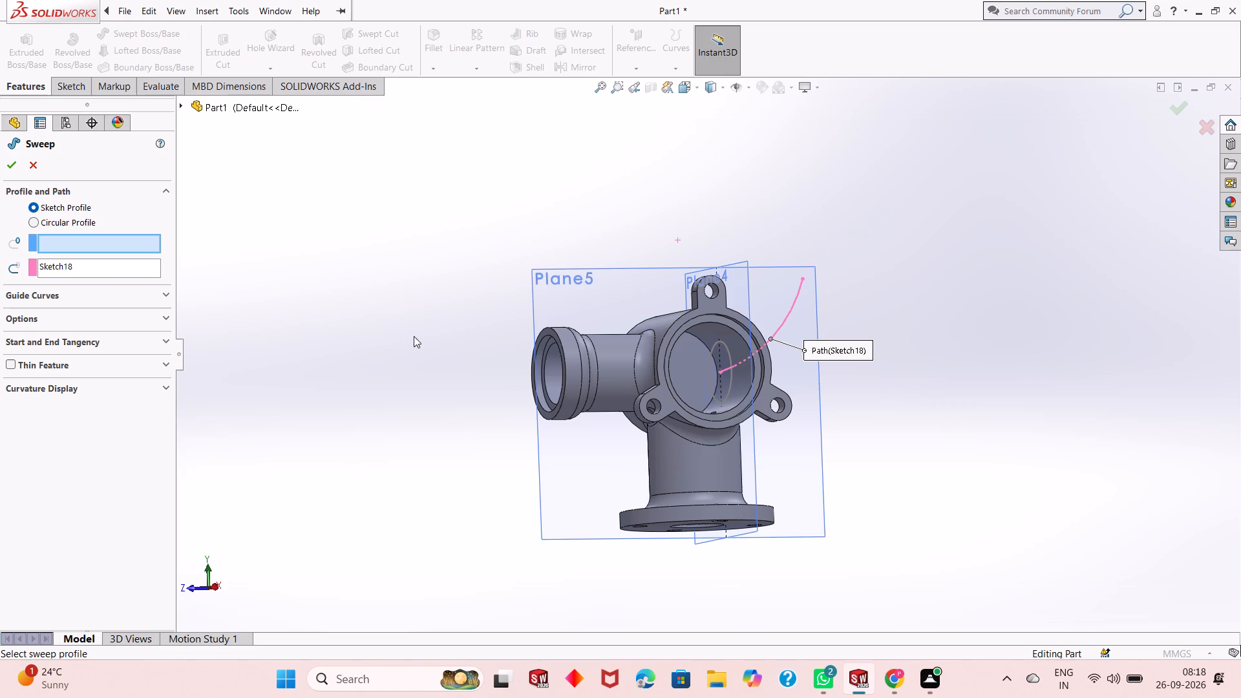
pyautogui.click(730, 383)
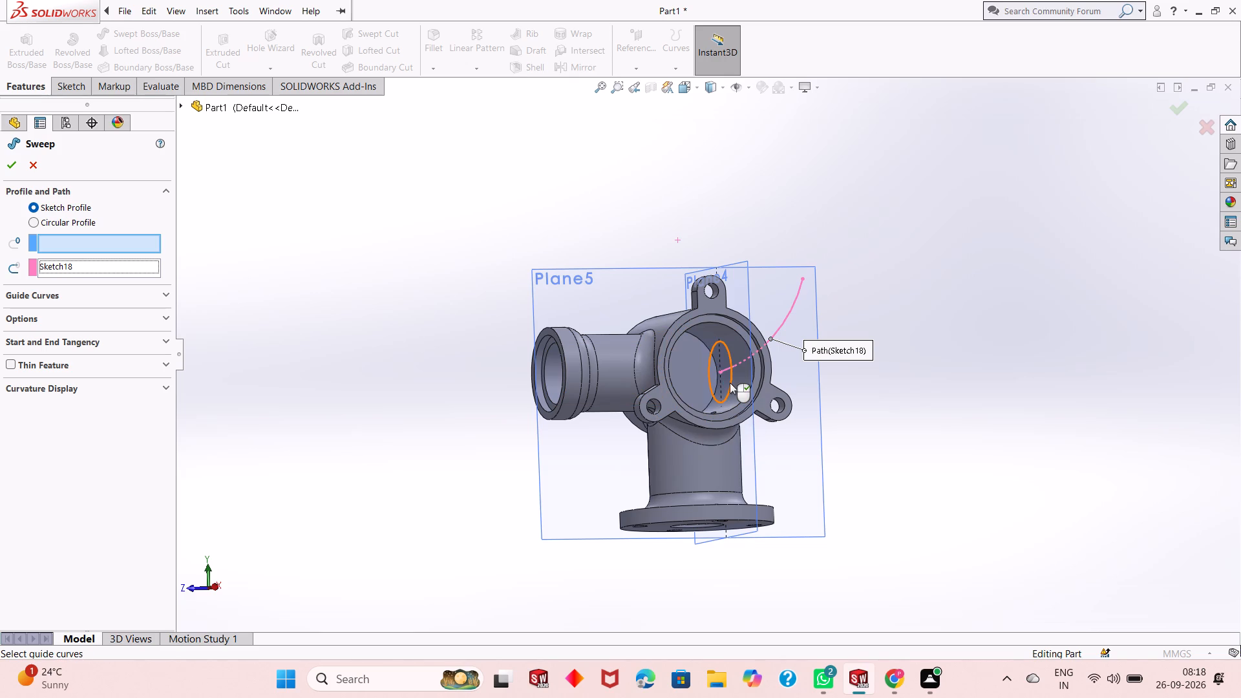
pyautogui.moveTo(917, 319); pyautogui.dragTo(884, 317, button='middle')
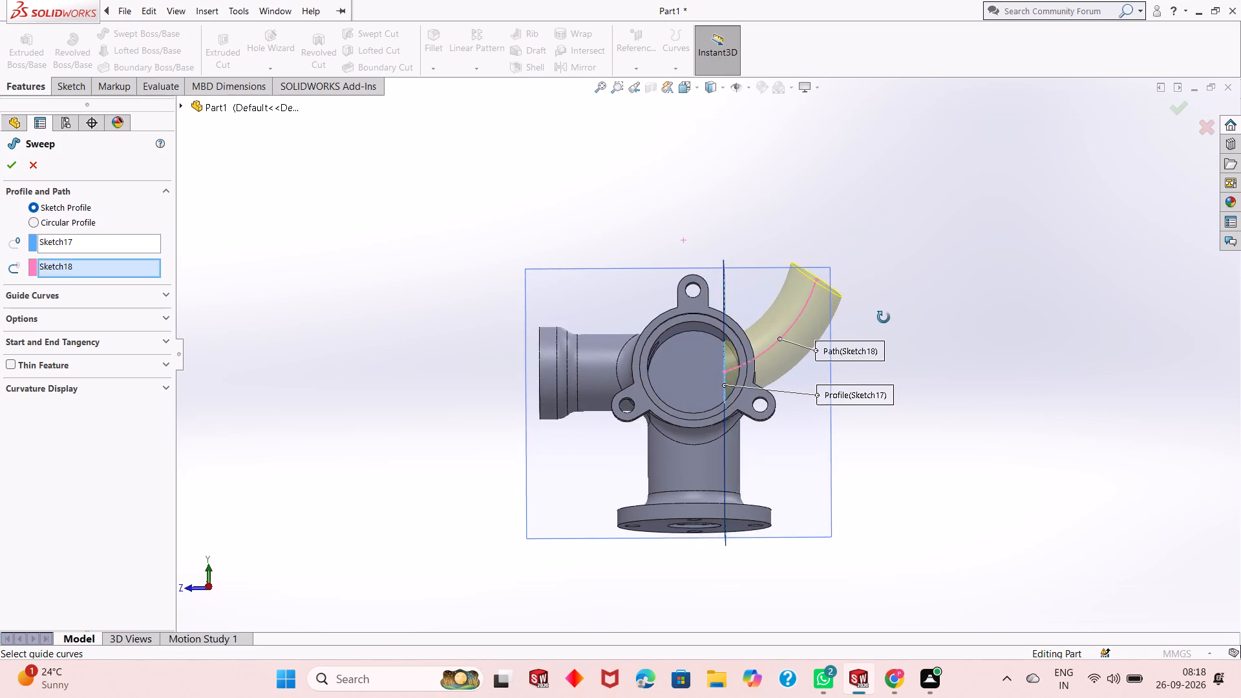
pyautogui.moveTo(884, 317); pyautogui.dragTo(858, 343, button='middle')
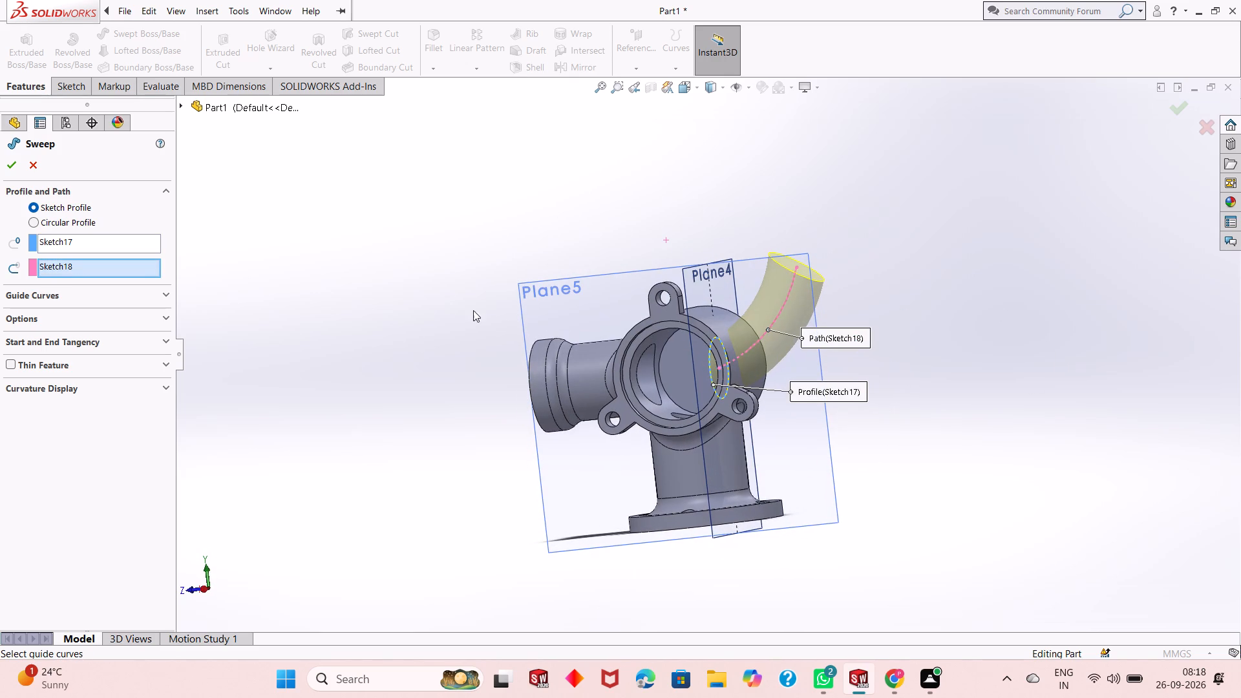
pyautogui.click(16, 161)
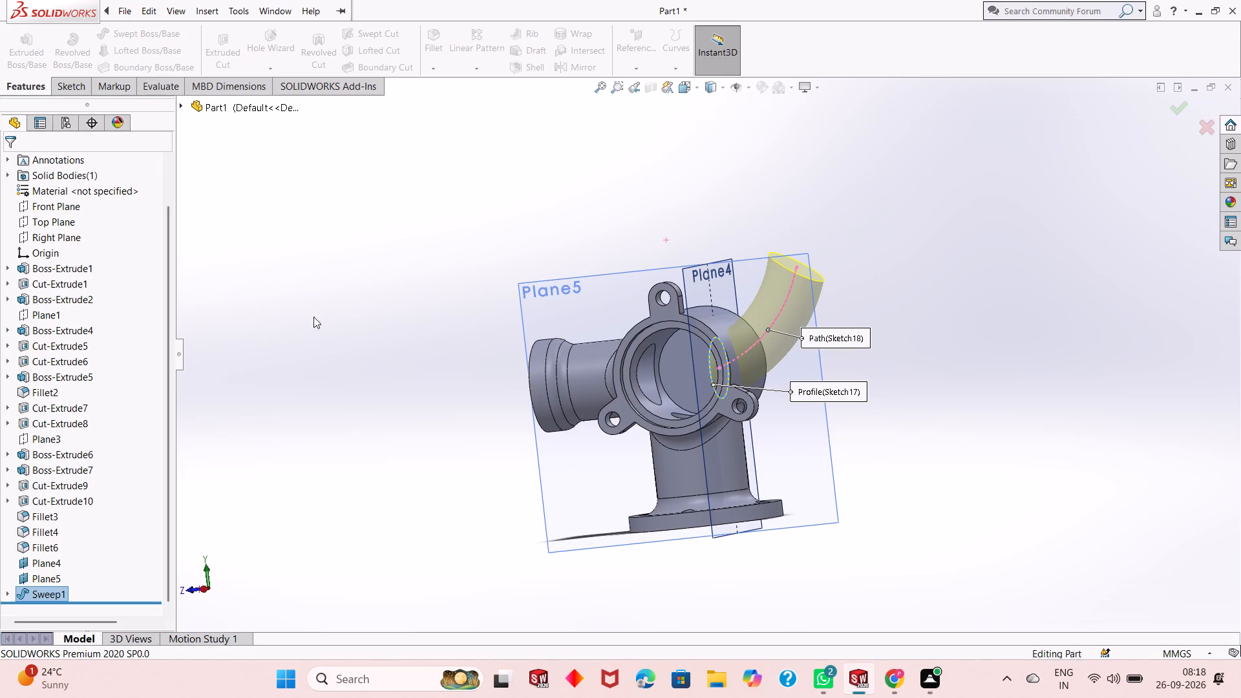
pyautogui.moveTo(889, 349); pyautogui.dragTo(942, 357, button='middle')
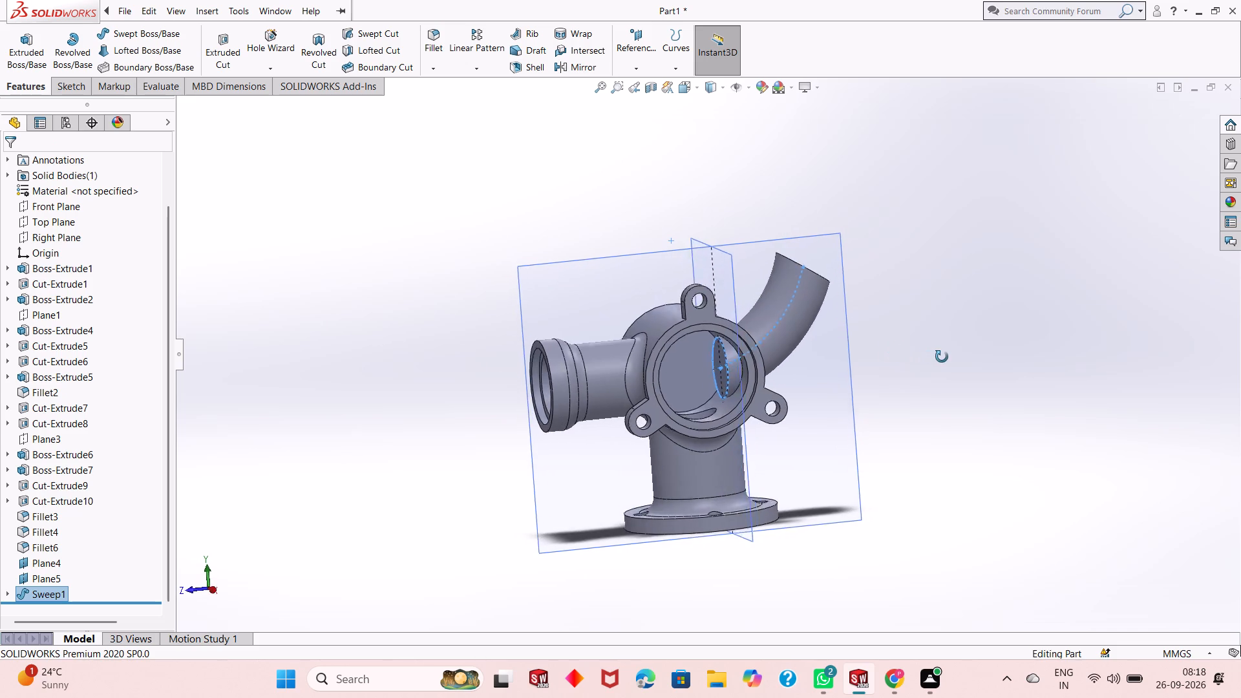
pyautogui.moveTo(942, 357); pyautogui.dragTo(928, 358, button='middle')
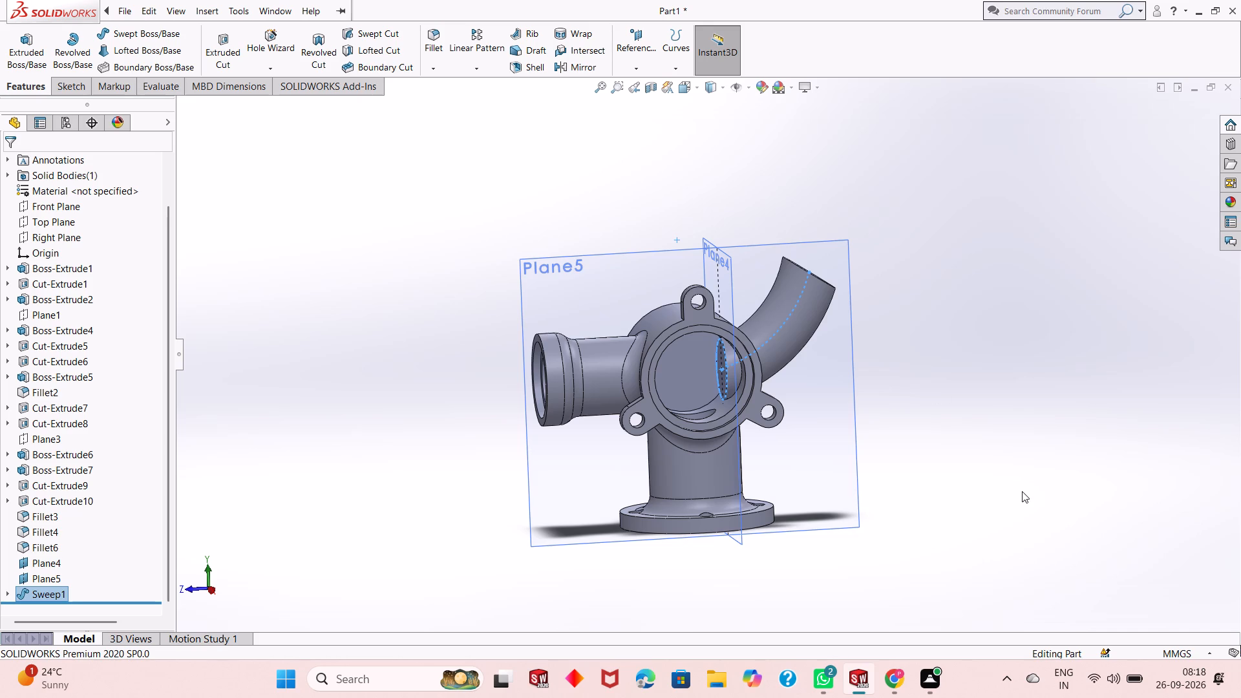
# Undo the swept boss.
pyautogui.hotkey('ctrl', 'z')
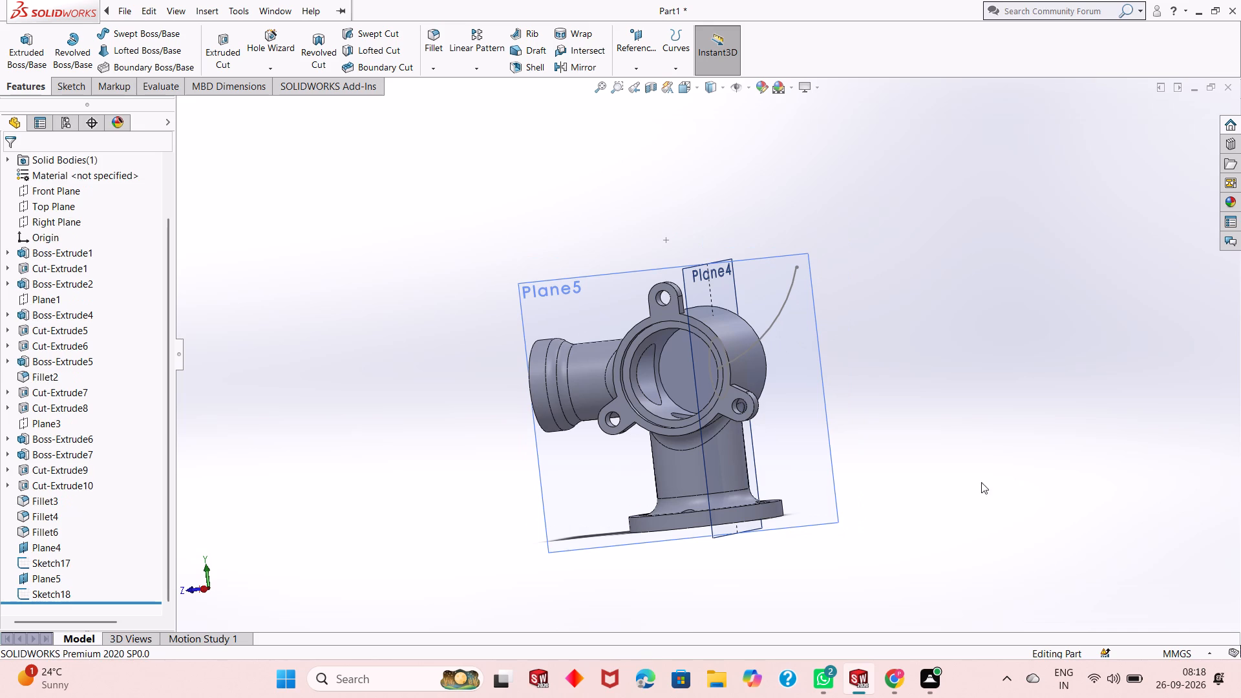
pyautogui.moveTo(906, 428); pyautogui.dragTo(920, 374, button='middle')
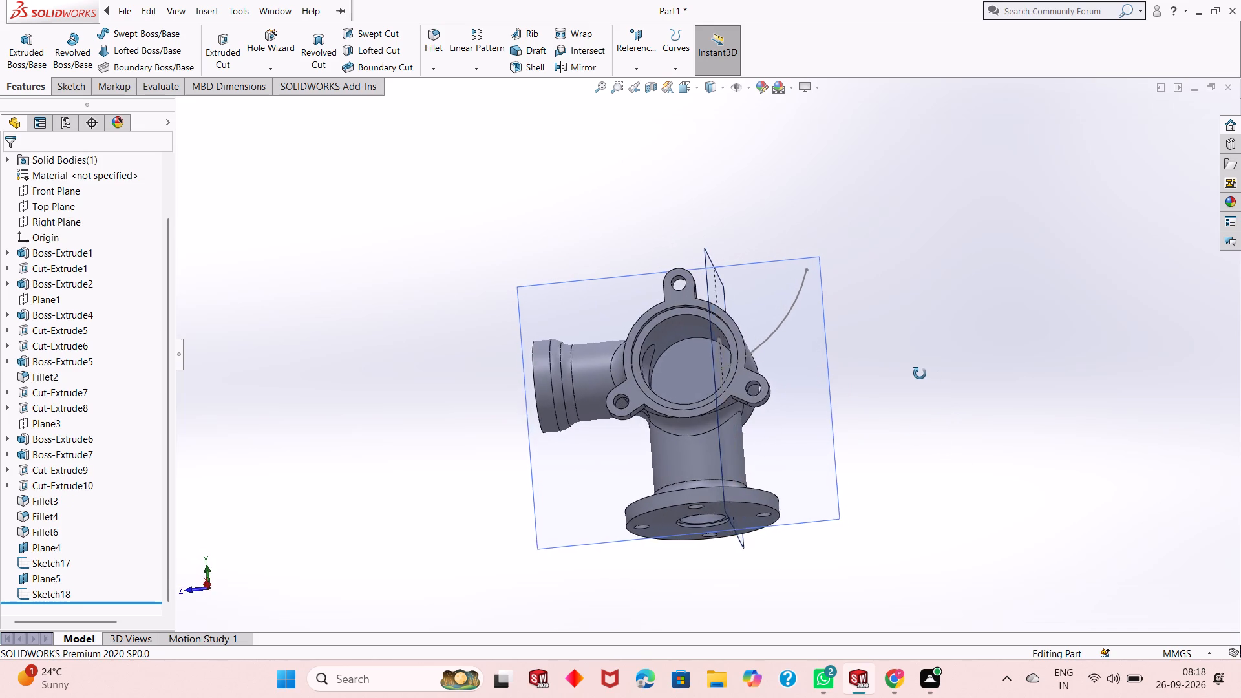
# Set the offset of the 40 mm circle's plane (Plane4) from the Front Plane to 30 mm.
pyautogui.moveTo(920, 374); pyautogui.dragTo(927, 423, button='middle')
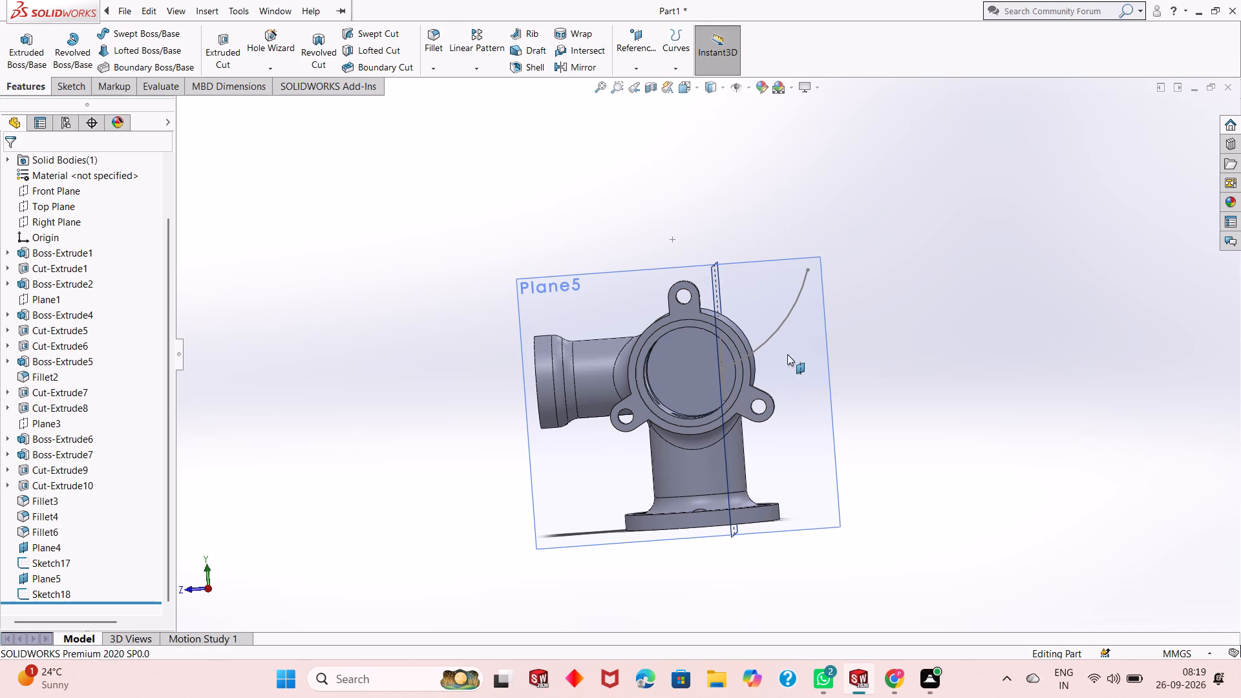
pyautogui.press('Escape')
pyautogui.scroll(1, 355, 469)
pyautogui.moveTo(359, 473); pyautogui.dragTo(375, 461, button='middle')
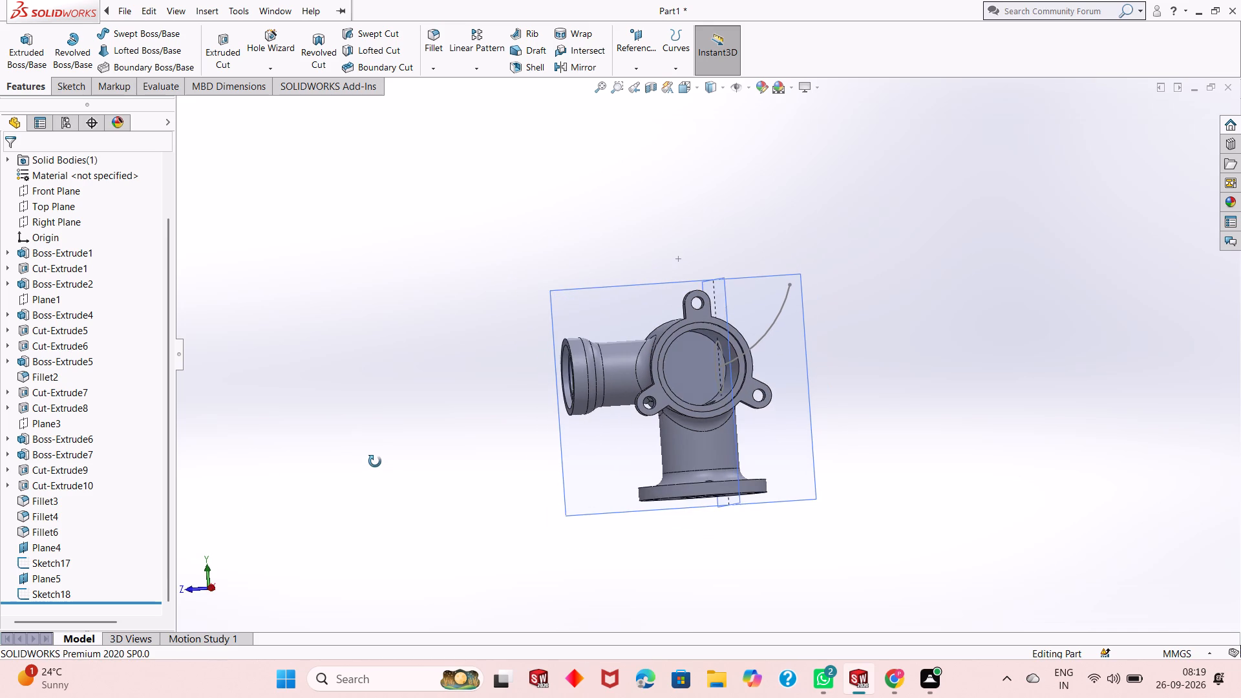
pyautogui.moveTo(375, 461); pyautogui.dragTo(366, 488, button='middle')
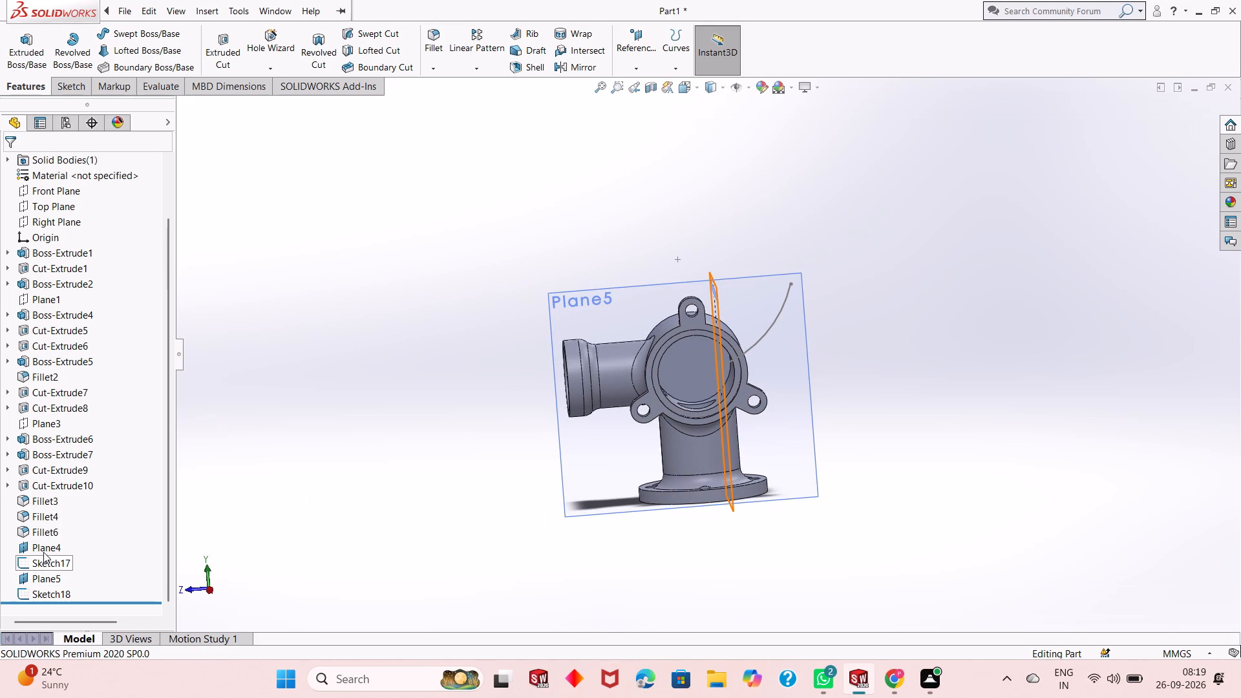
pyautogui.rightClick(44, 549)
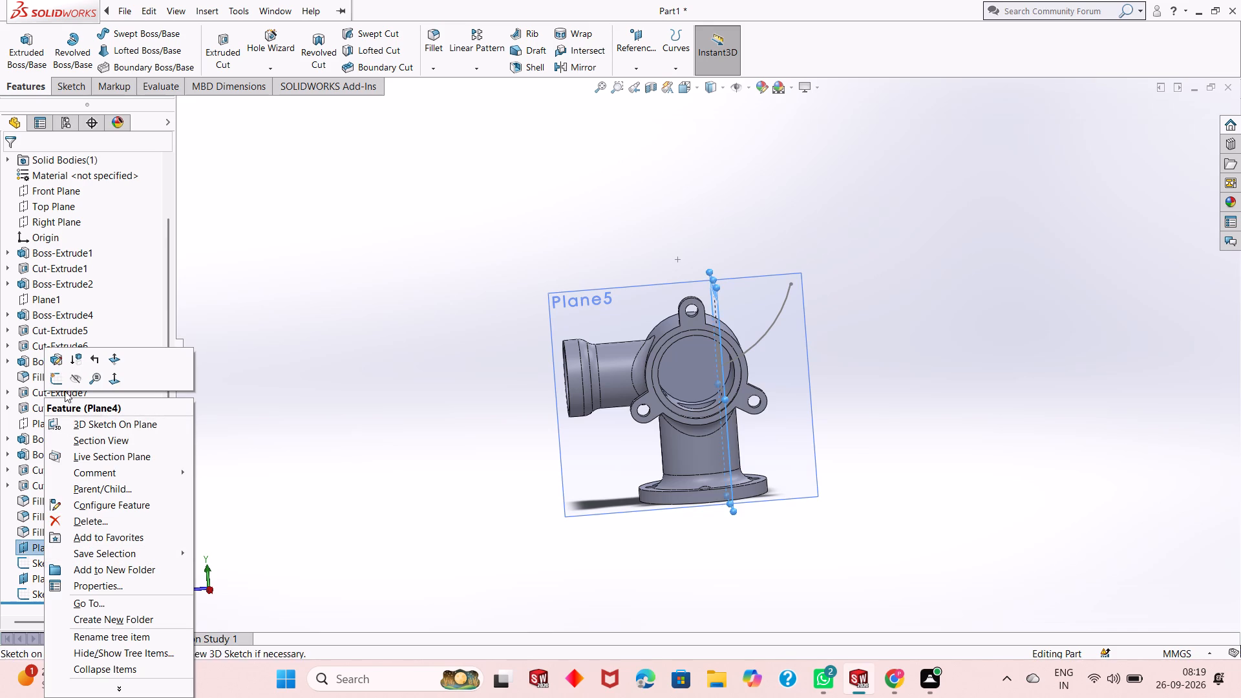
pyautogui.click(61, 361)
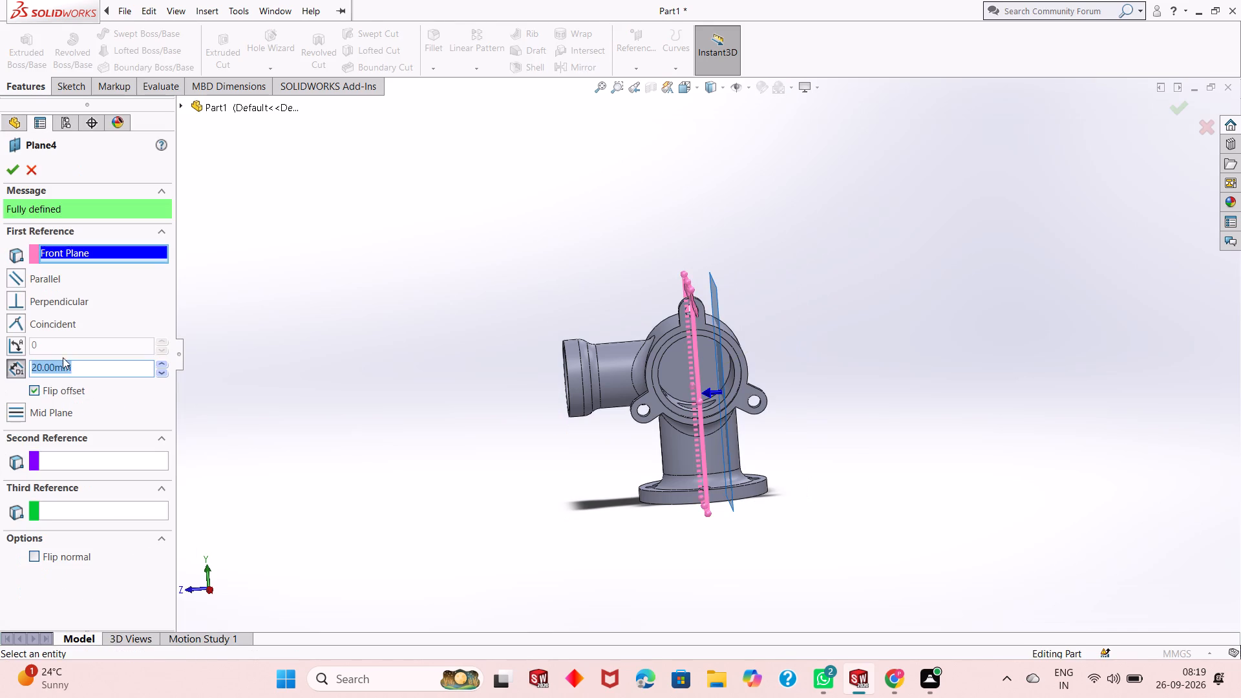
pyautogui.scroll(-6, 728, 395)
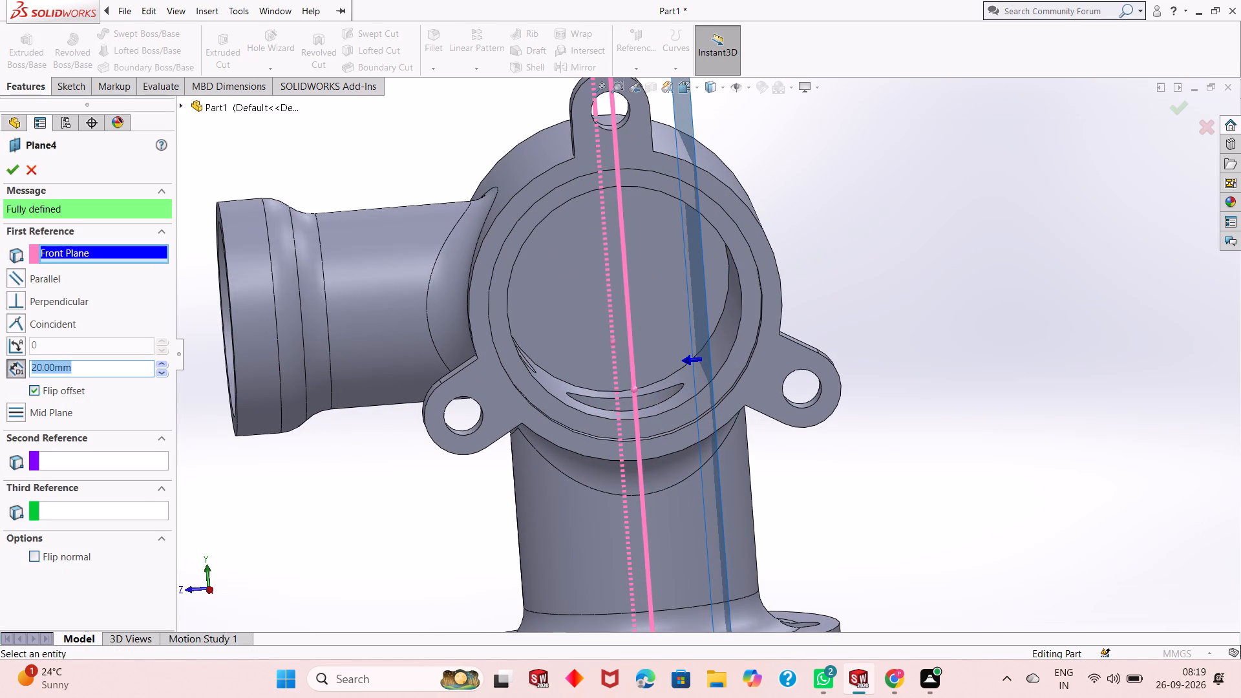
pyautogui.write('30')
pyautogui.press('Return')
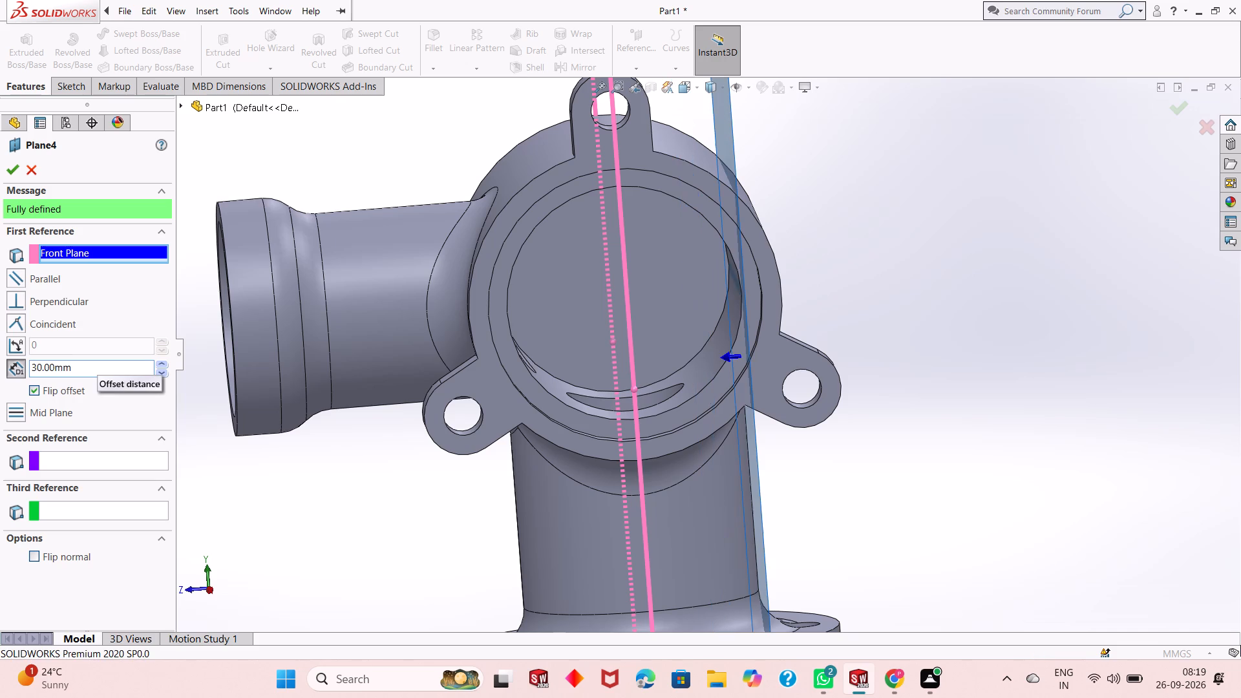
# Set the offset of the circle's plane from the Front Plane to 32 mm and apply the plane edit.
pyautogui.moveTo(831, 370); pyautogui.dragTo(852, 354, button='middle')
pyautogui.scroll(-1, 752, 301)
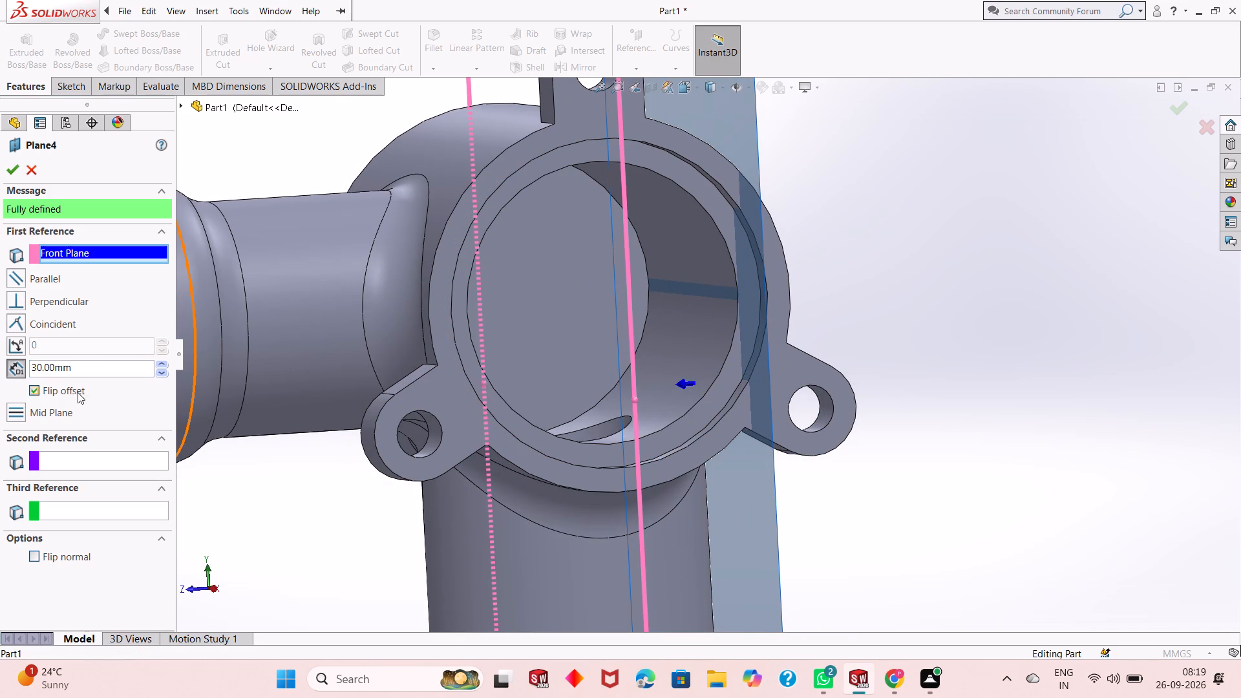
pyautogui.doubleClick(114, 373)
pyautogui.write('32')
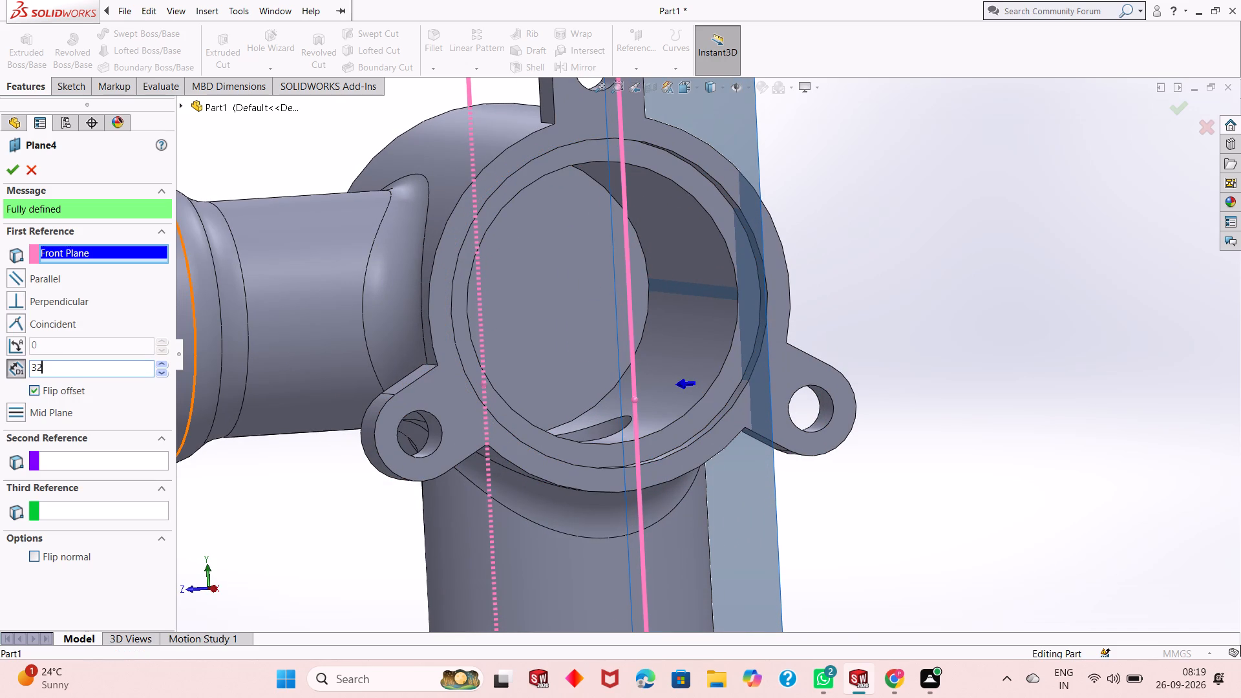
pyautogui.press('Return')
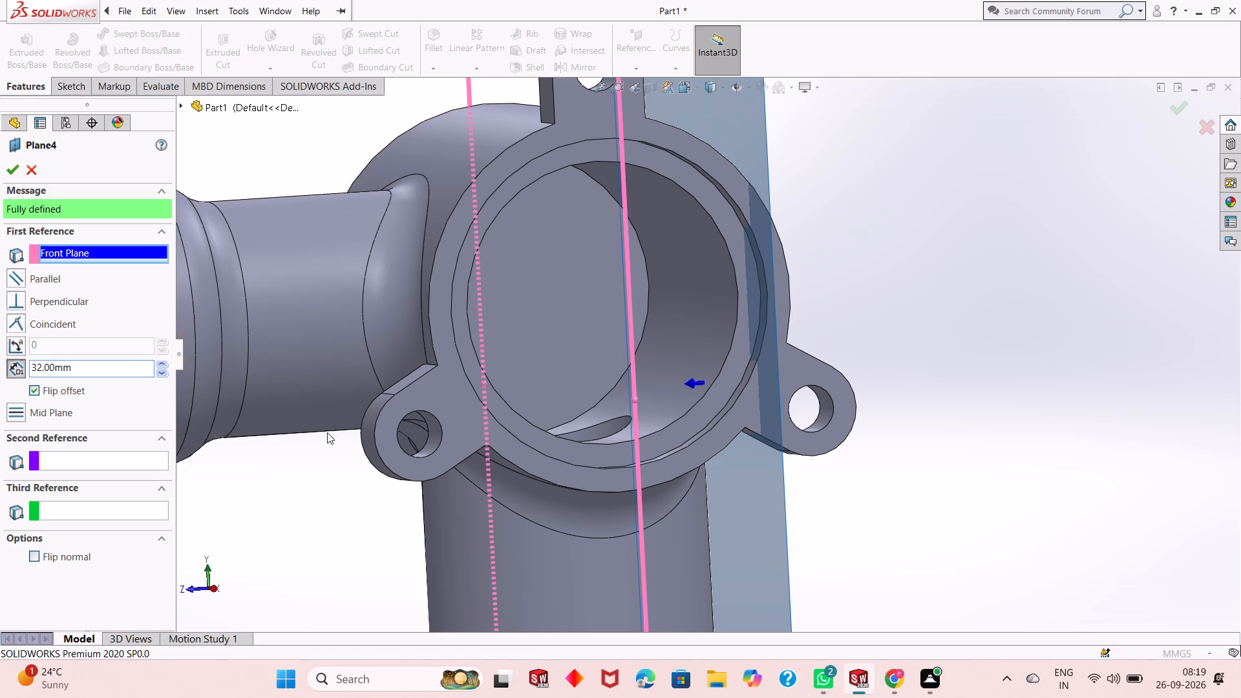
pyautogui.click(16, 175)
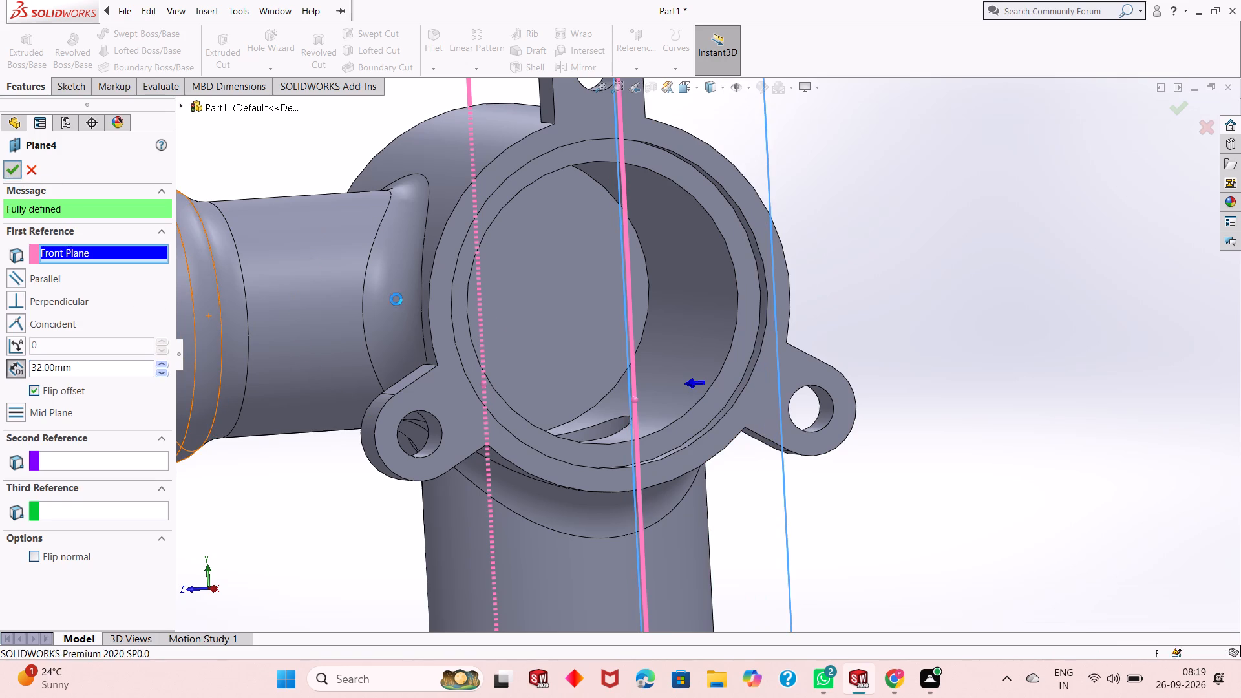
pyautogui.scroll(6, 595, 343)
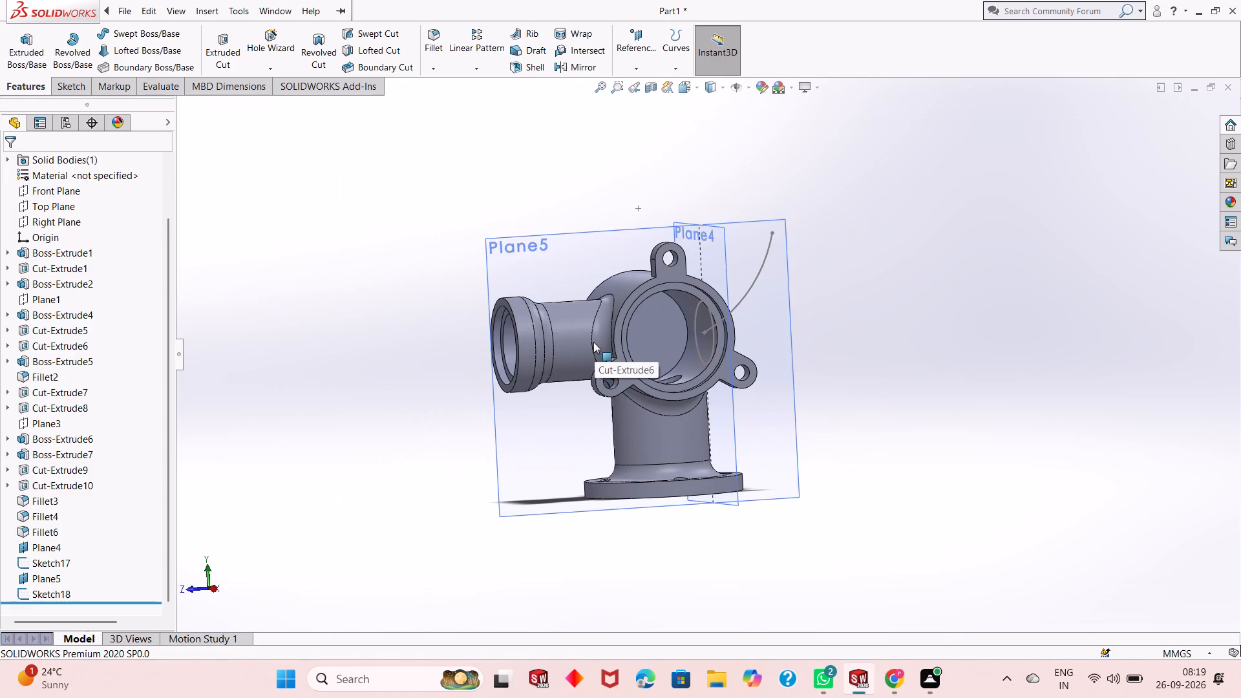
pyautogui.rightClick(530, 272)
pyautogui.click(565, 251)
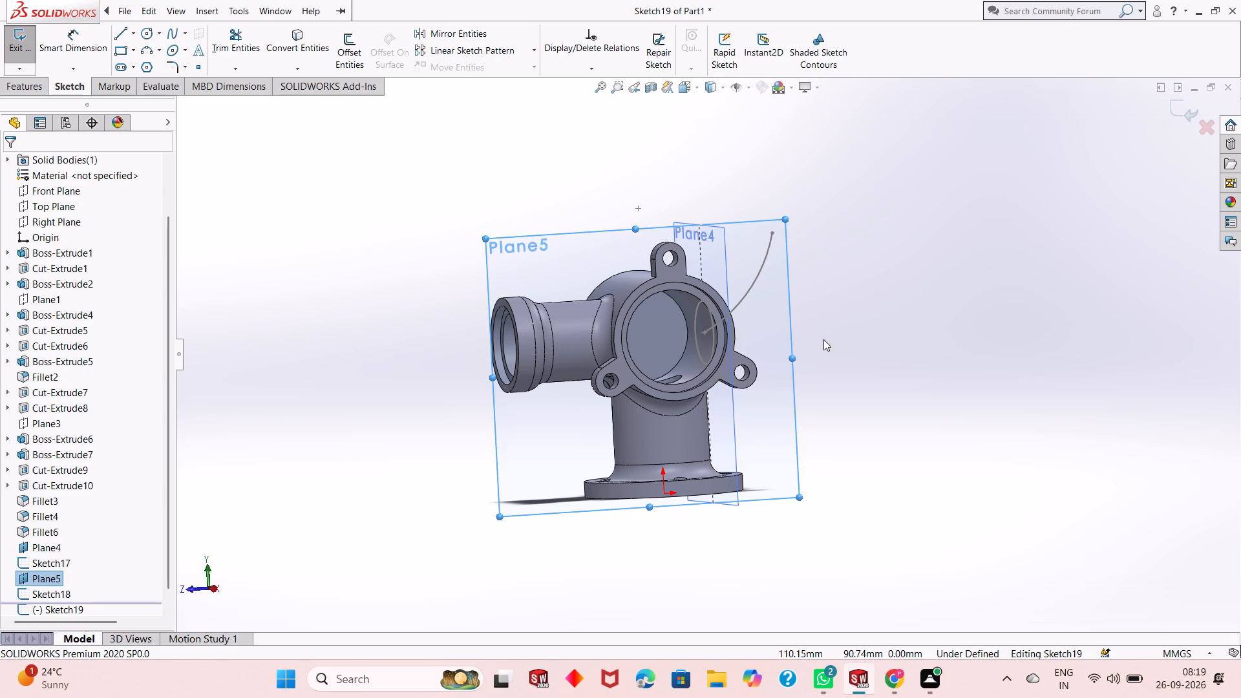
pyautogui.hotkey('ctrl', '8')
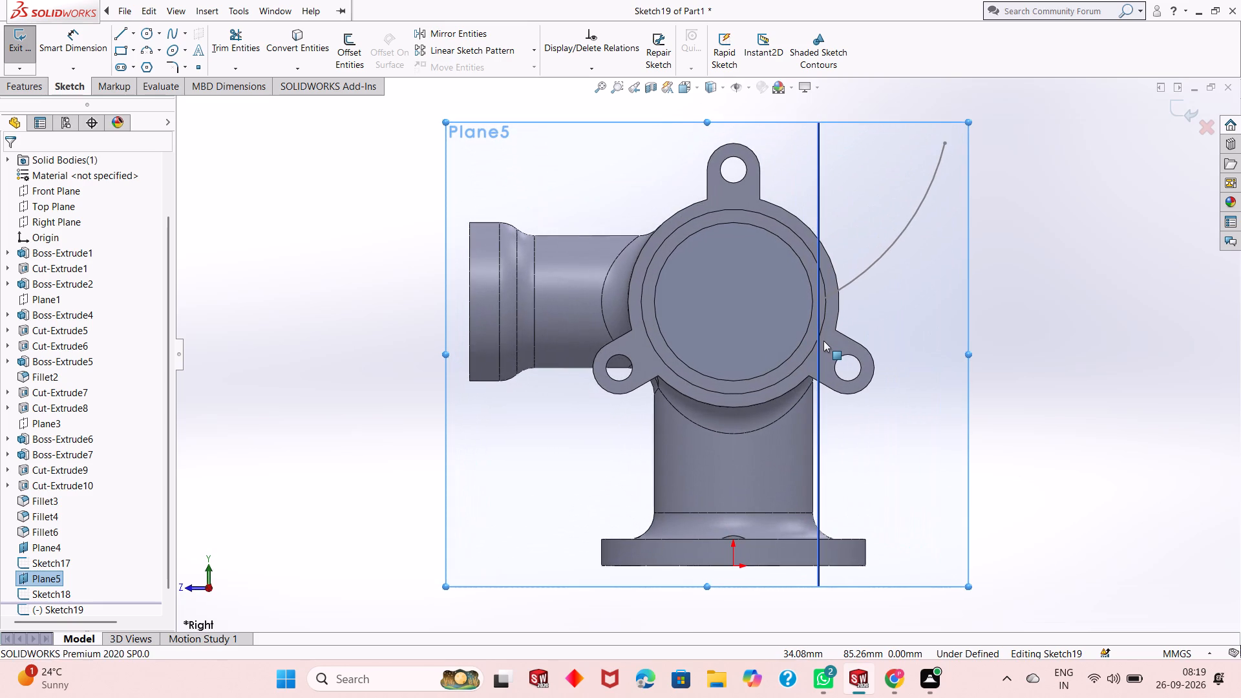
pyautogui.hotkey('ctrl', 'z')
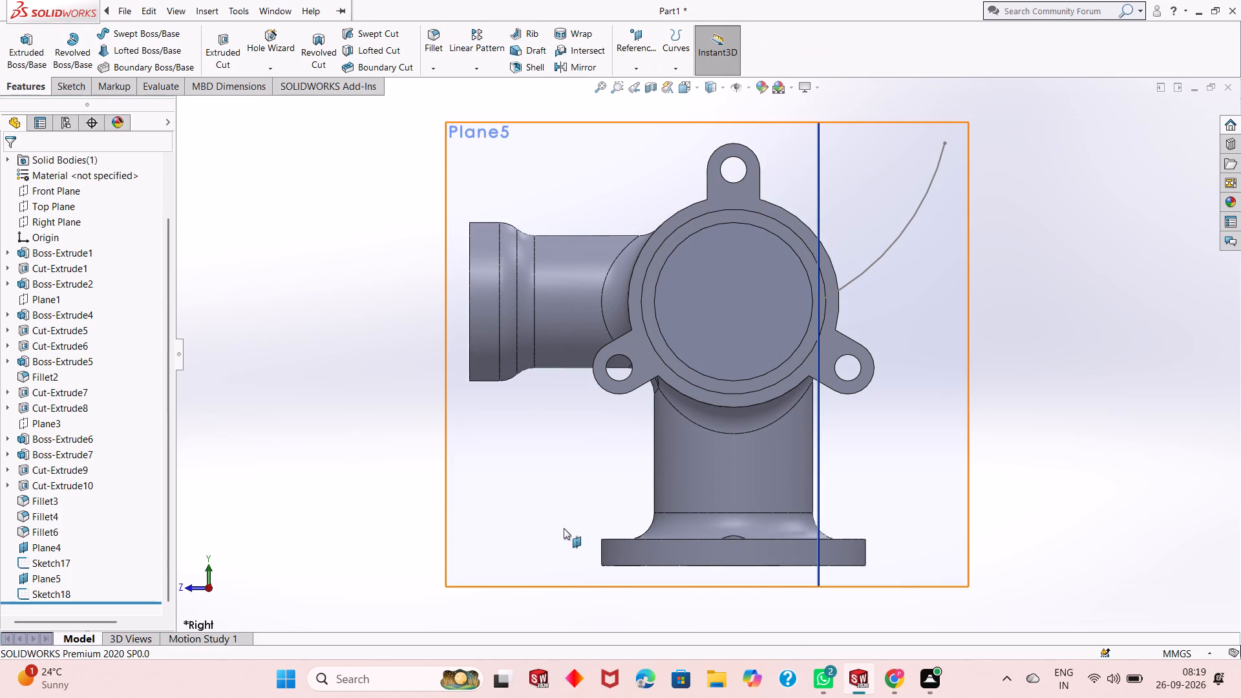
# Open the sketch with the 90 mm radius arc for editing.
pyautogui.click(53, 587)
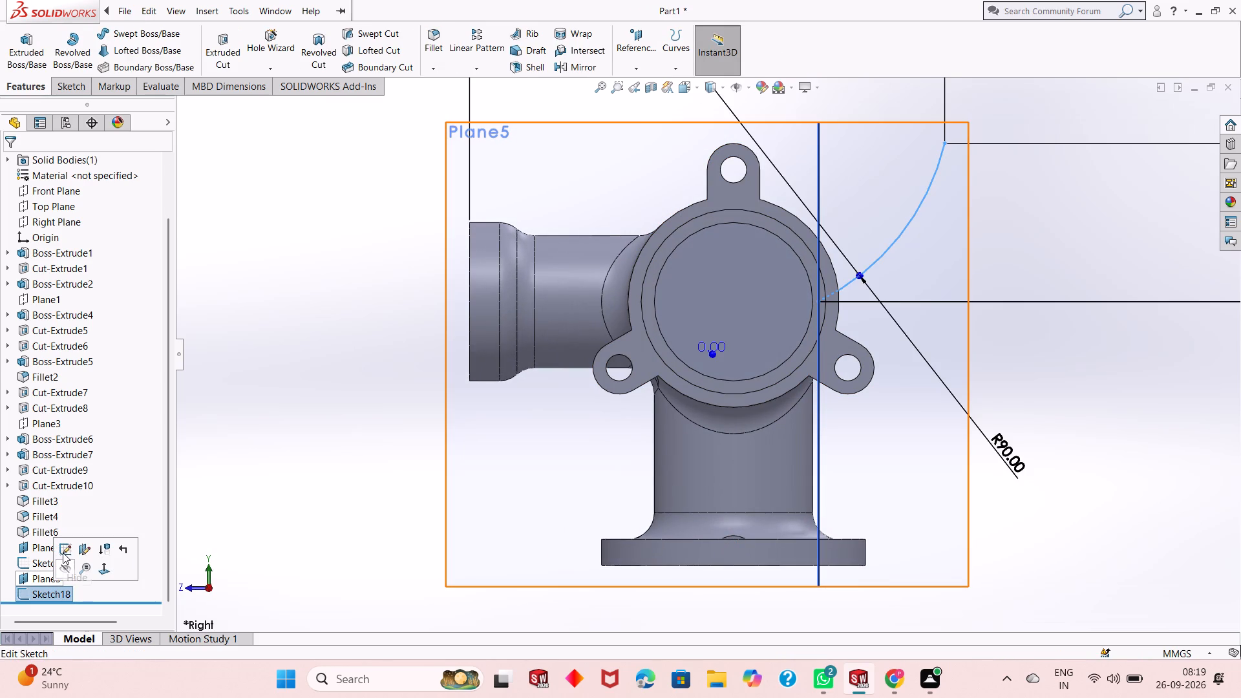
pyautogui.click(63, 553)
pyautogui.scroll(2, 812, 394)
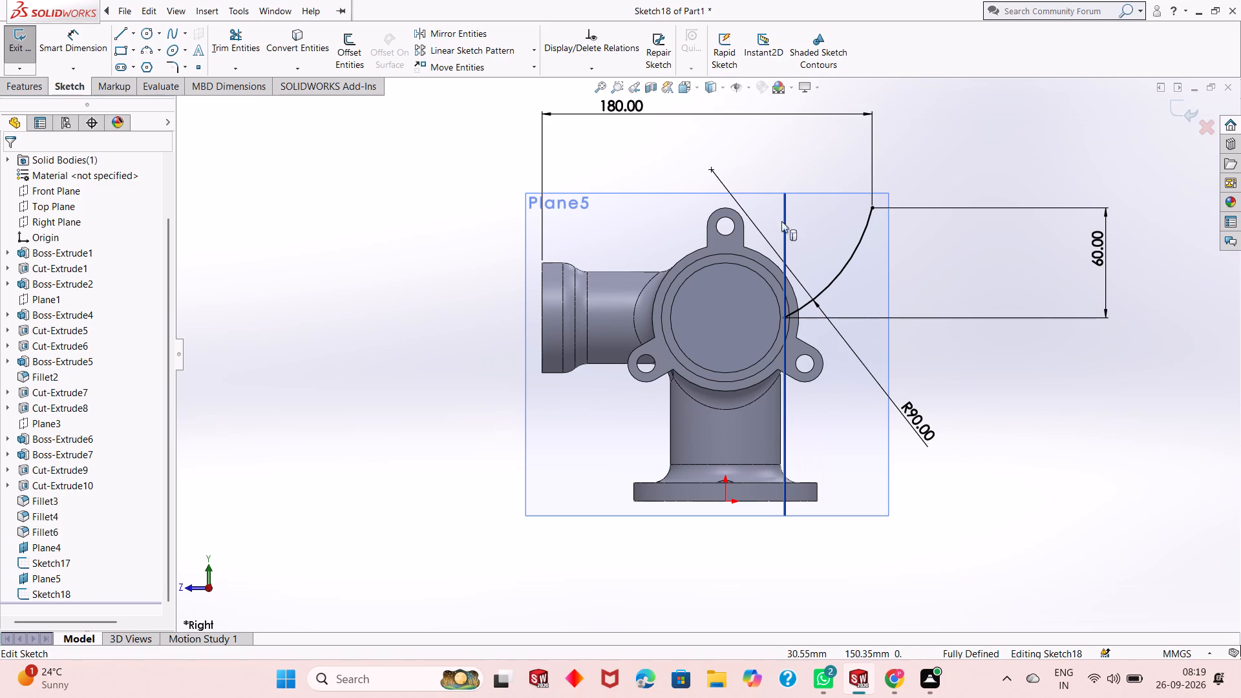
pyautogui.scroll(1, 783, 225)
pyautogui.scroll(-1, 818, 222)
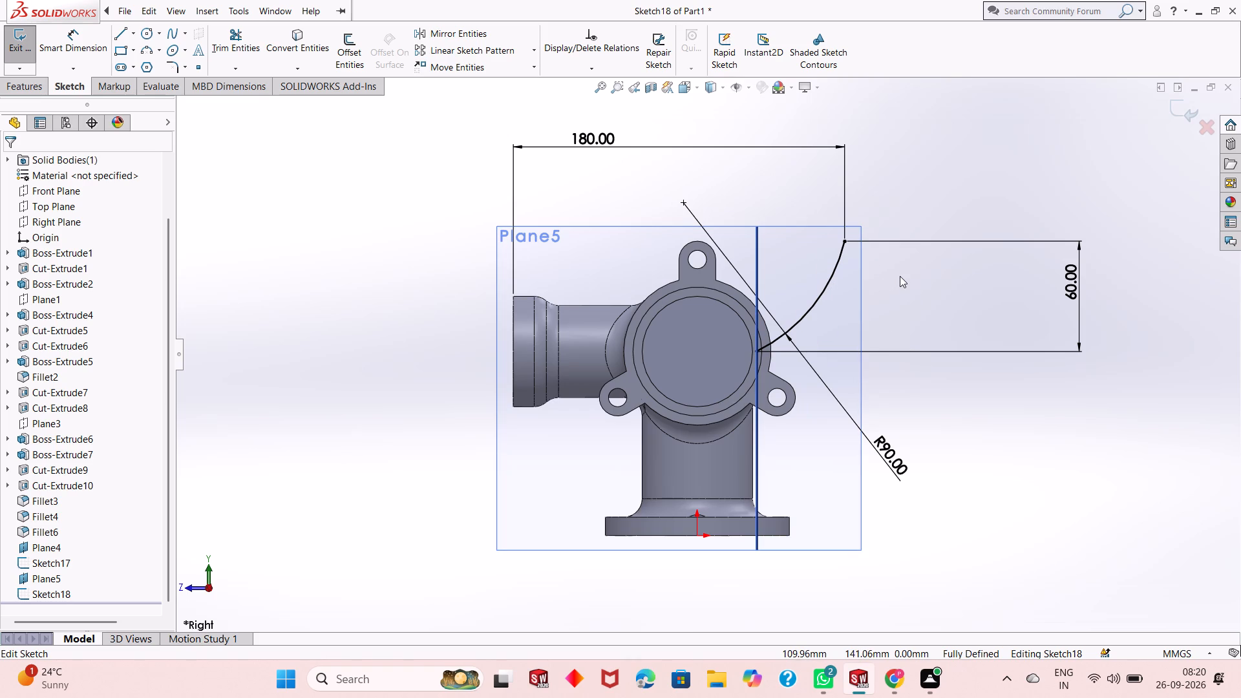
# Undo back to before the arc path sketch, removing the plane offset change, the arc's dimensions, the arc and its sketch.
pyautogui.hotkey('ctrl', 'z')
pyautogui.hotkey('ctrl', 'z')
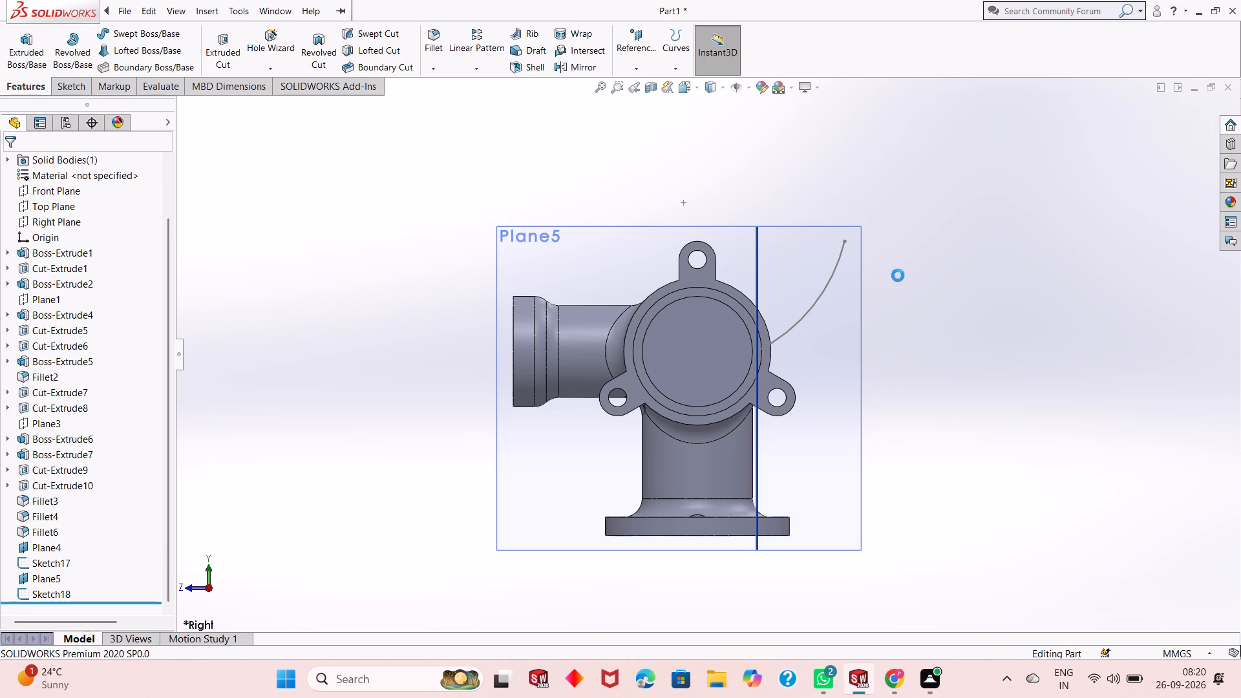
pyautogui.hotkey('ctrl', 'z')
pyautogui.hotkey('ctrl', 'z')
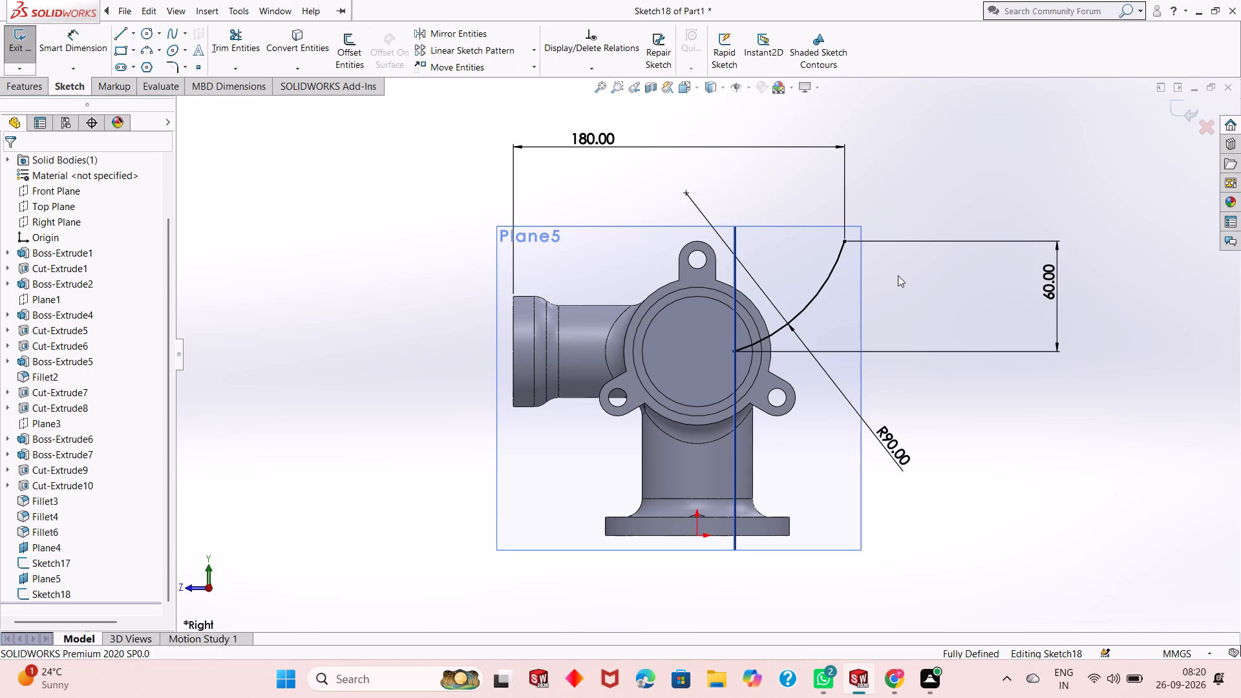
pyautogui.hotkey('ctrl', 'z')
pyautogui.hotkey('ctrl', 'z')
pyautogui.hotkey('ctrl', 'z')
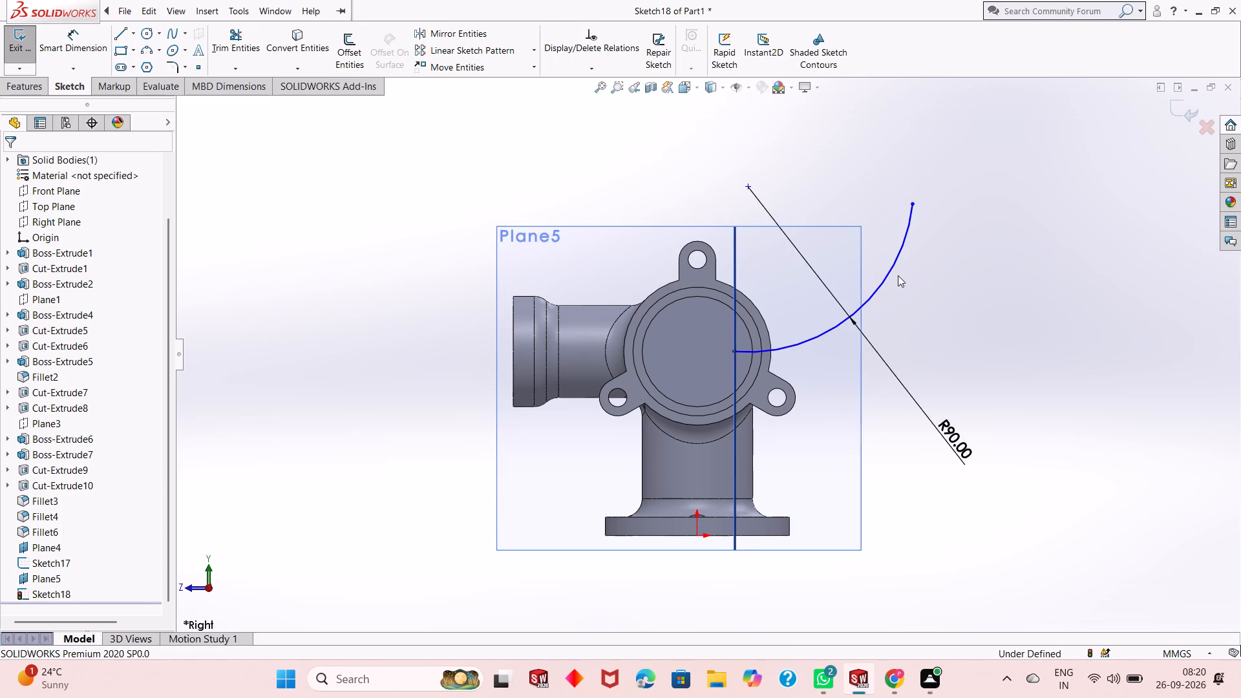
pyautogui.hotkey('ctrl', 'z')
pyautogui.hotkey('ctrl', 'z')
pyautogui.hotkey('ctrl', 'z')
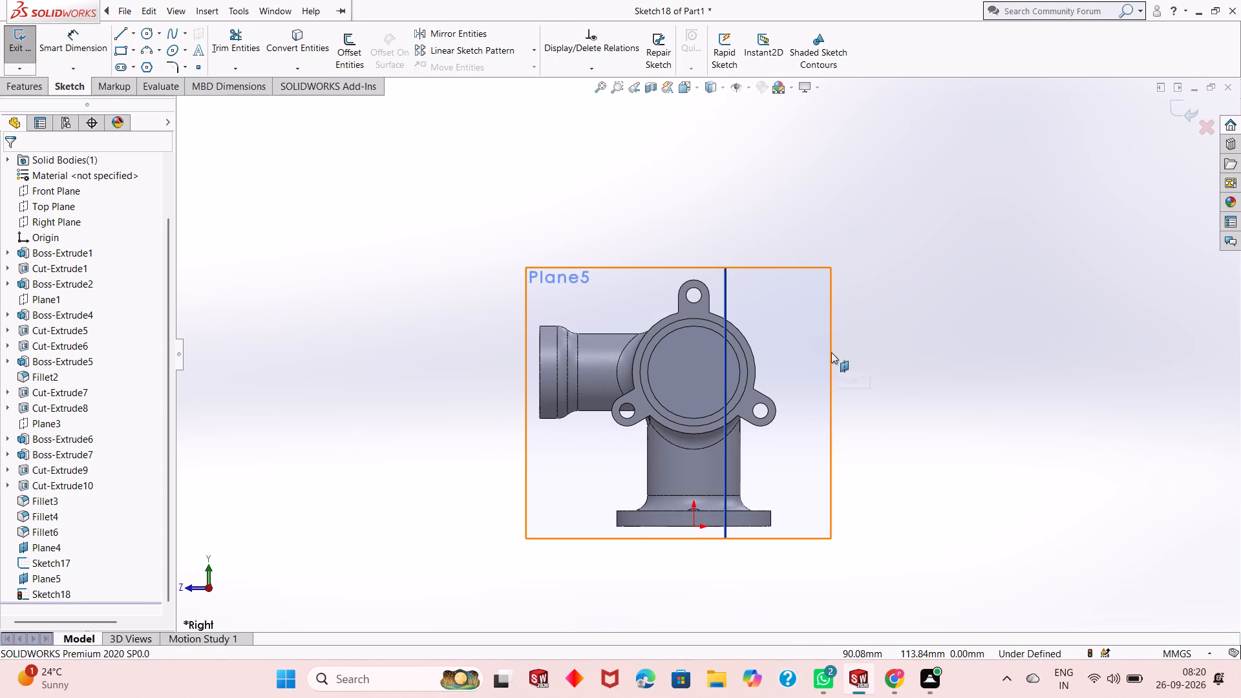
pyautogui.hotkey('ctrl', 'z')
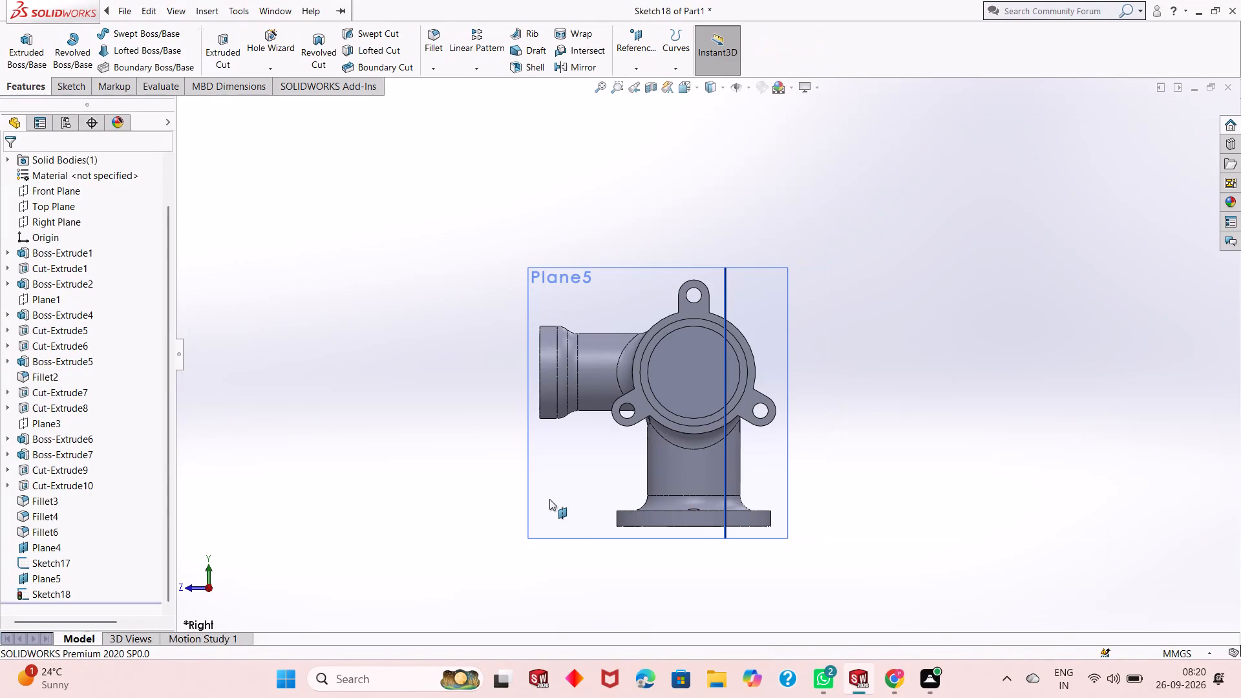
# Set the offset of the 40 mm circle's plane (Plane4) from the Front Plane to 32 mm.
pyautogui.moveTo(638, 436); pyautogui.dragTo(648, 431, button='middle')
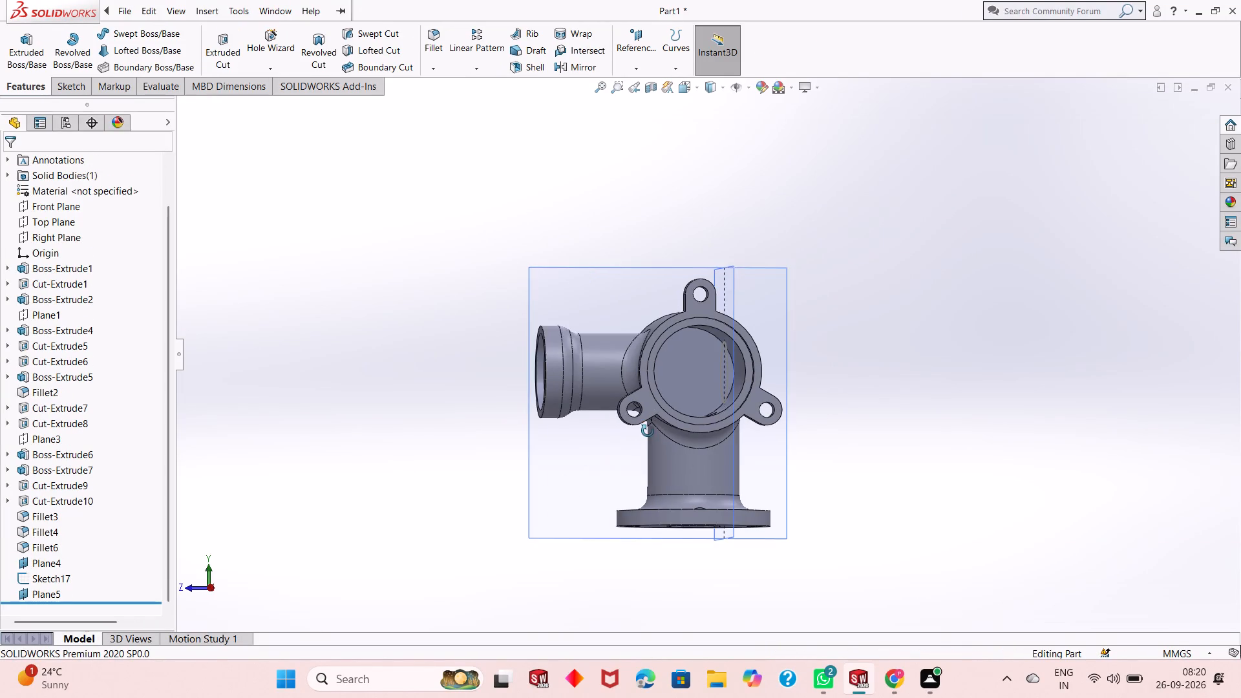
pyautogui.moveTo(648, 431); pyautogui.dragTo(654, 429, button='middle')
pyautogui.click(38, 560)
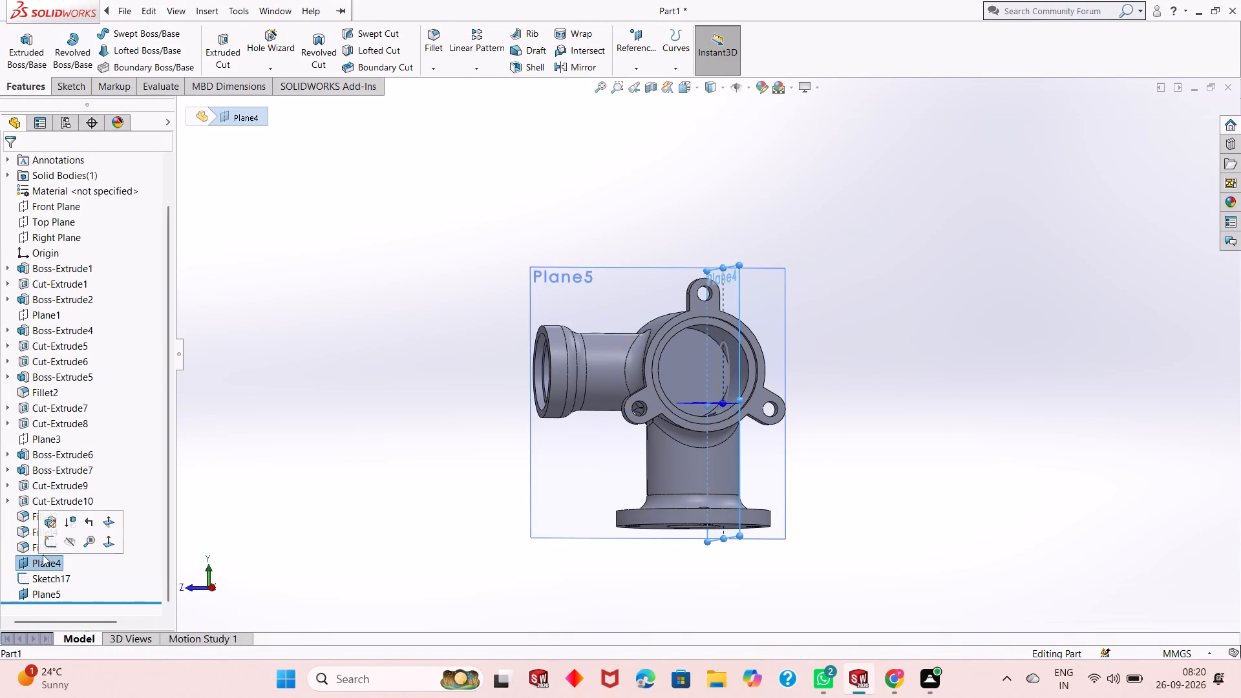
pyautogui.click(51, 529)
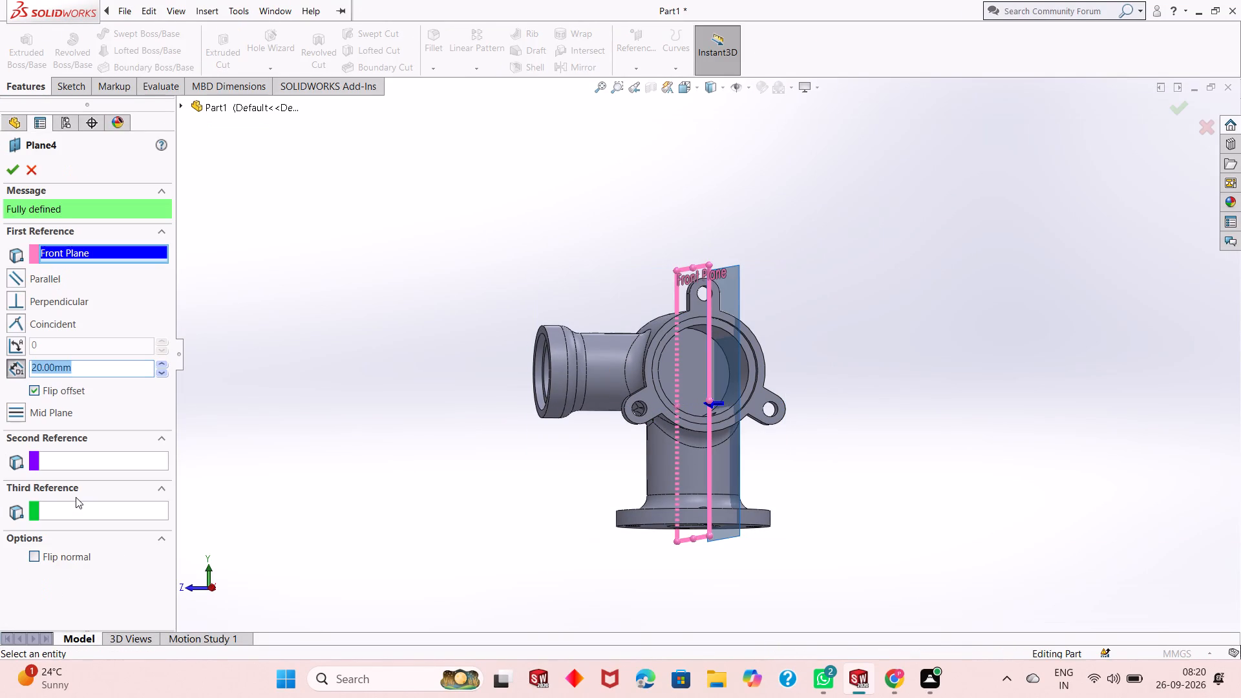
pyautogui.write('32')
pyautogui.press('Return')
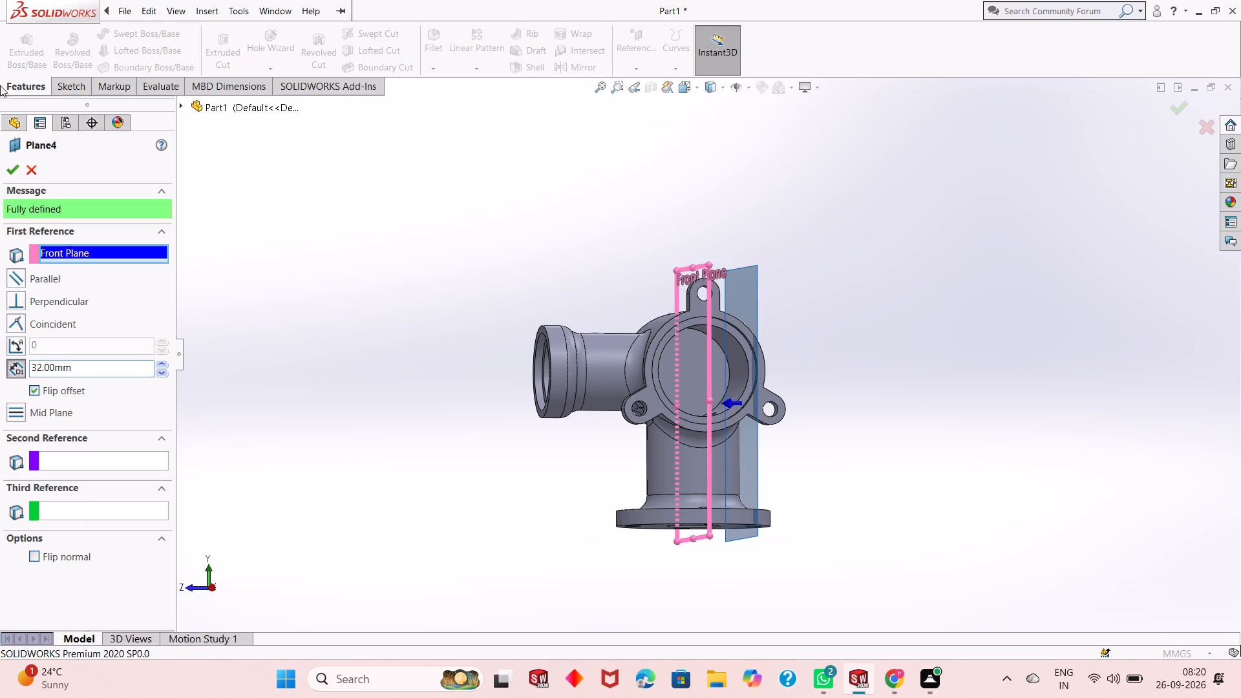
pyautogui.moveTo(756, 369); pyautogui.dragTo(703, 421, button='middle')
pyautogui.scroll(-2, 694, 385)
pyautogui.moveTo(706, 412); pyautogui.dragTo(745, 382, button='middle')
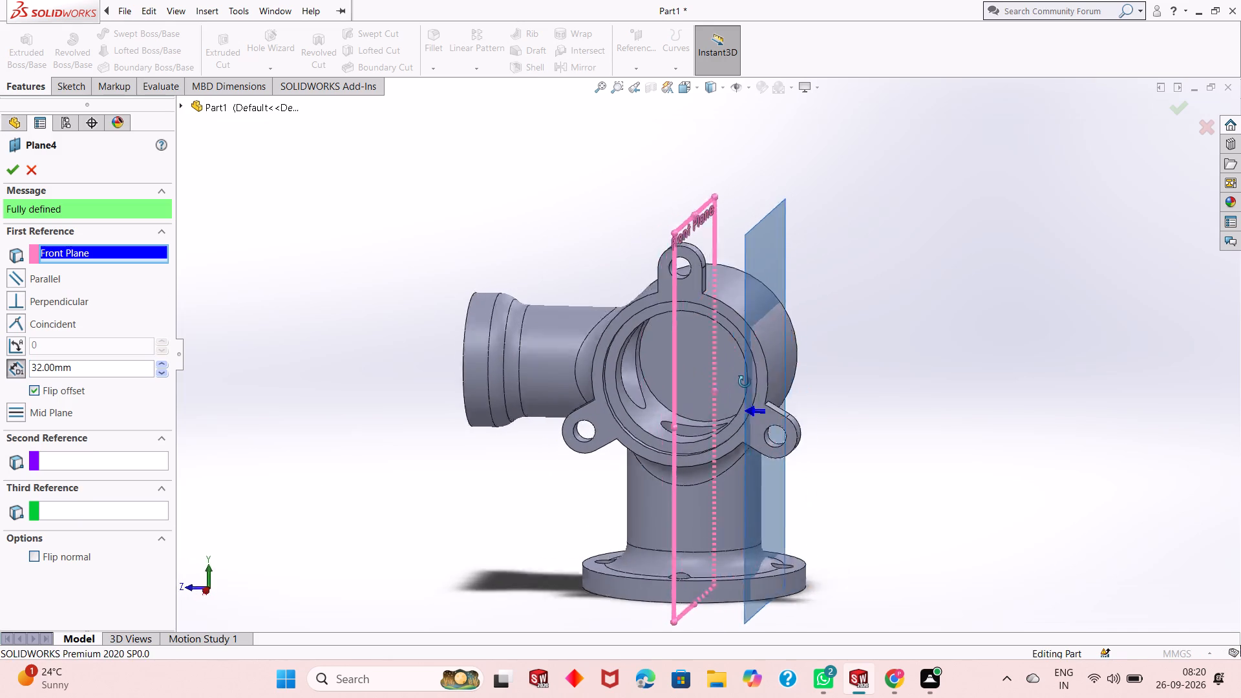
pyautogui.moveTo(745, 382); pyautogui.dragTo(758, 377, button='middle')
pyautogui.scroll(-3, 758, 365)
pyautogui.moveTo(795, 397); pyautogui.dragTo(795, 405, button='middle')
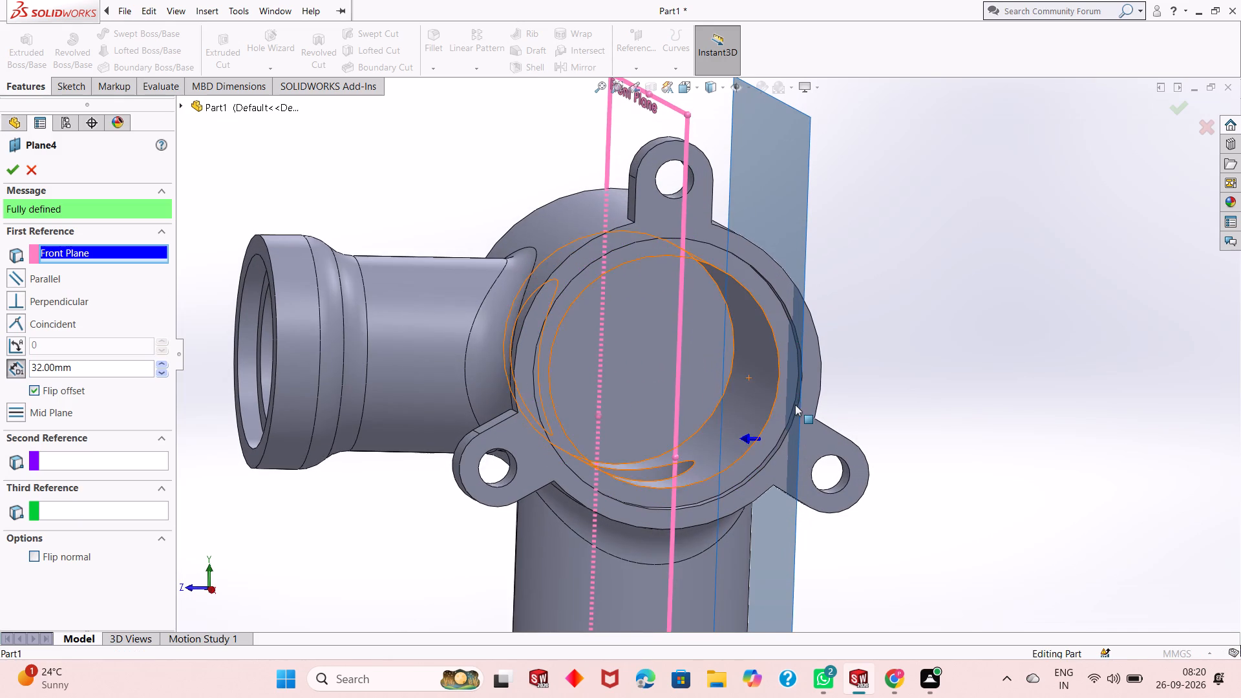
pyautogui.click(10, 164)
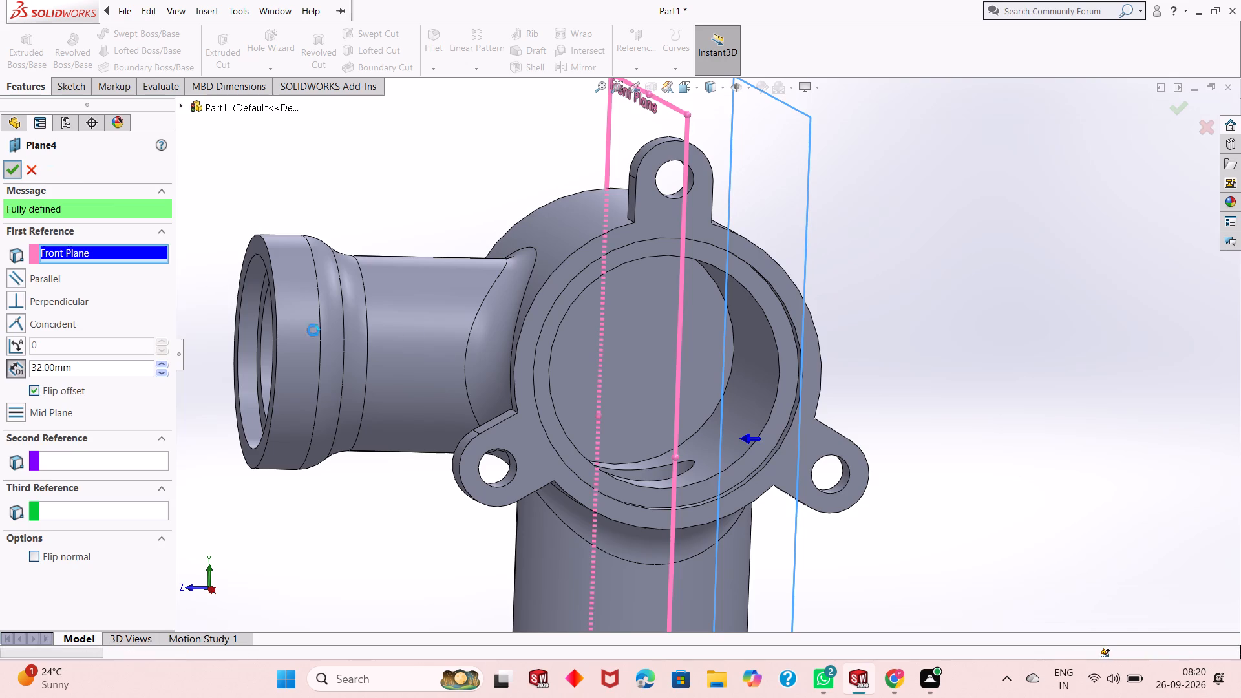
# On Plane5, sketch a three-point arc of 80 mm radius from the main bore's centre, rising away from the side branch.
pyautogui.scroll(2, 747, 317)
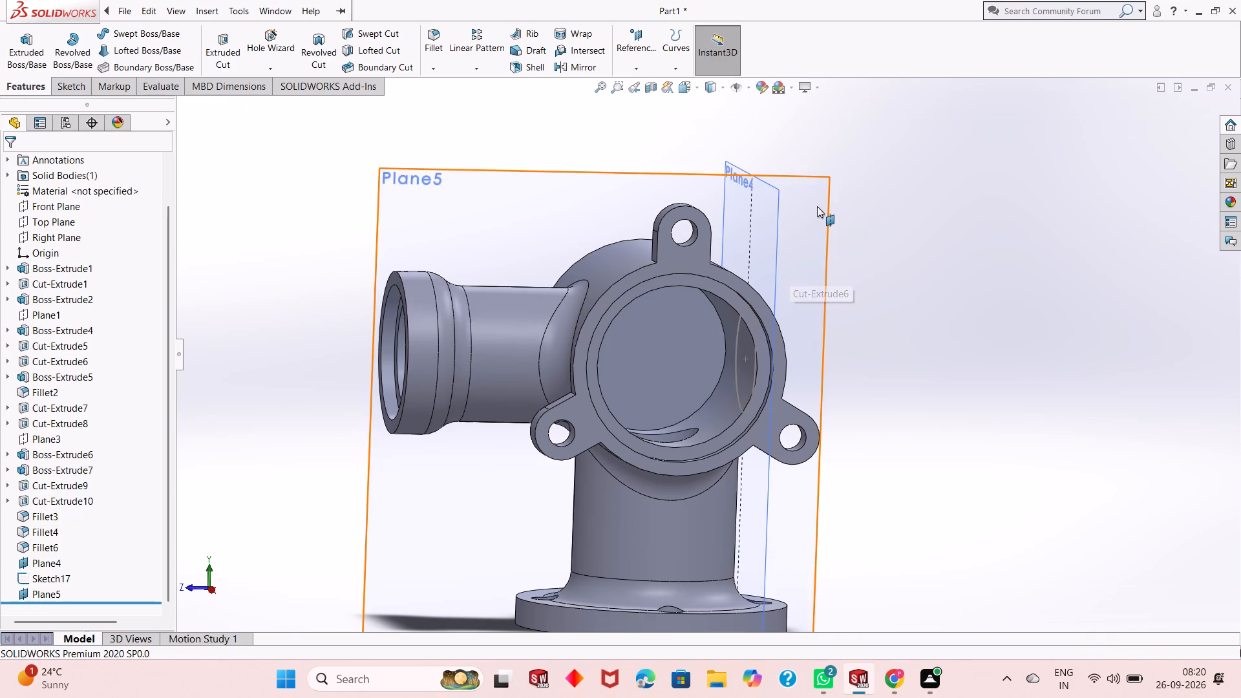
pyautogui.rightClick(817, 206)
pyautogui.click(847, 198)
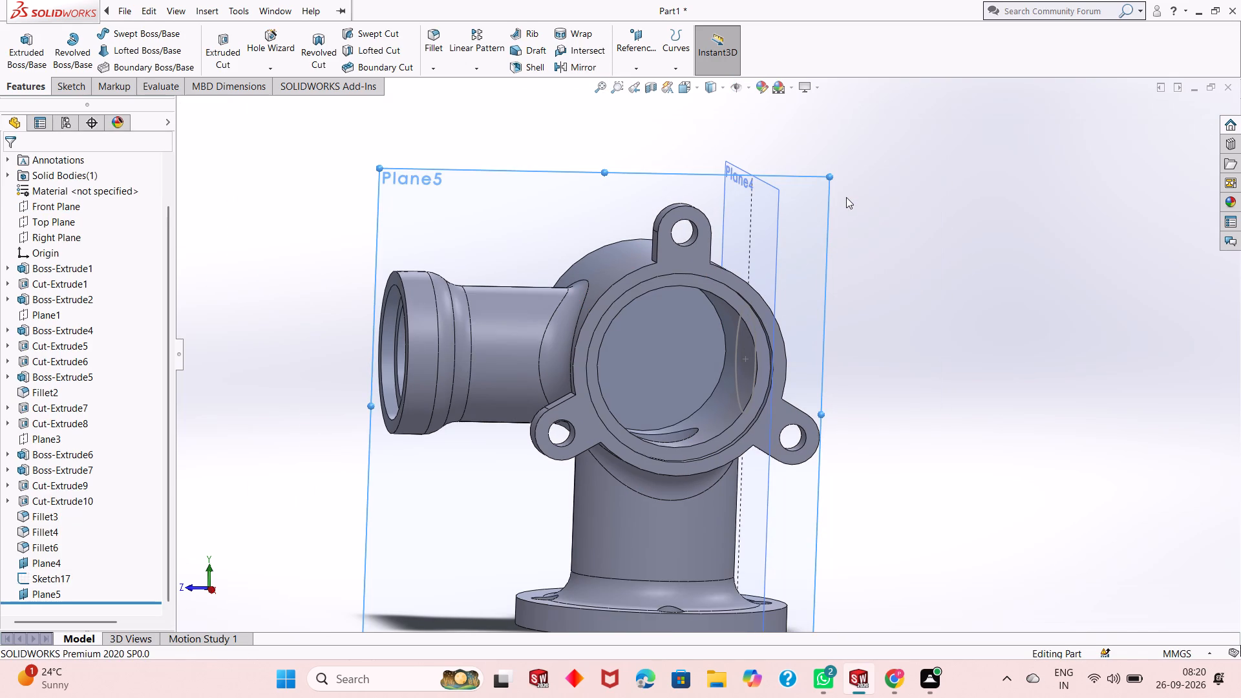
pyautogui.rightClick(814, 220)
pyautogui.click(847, 206)
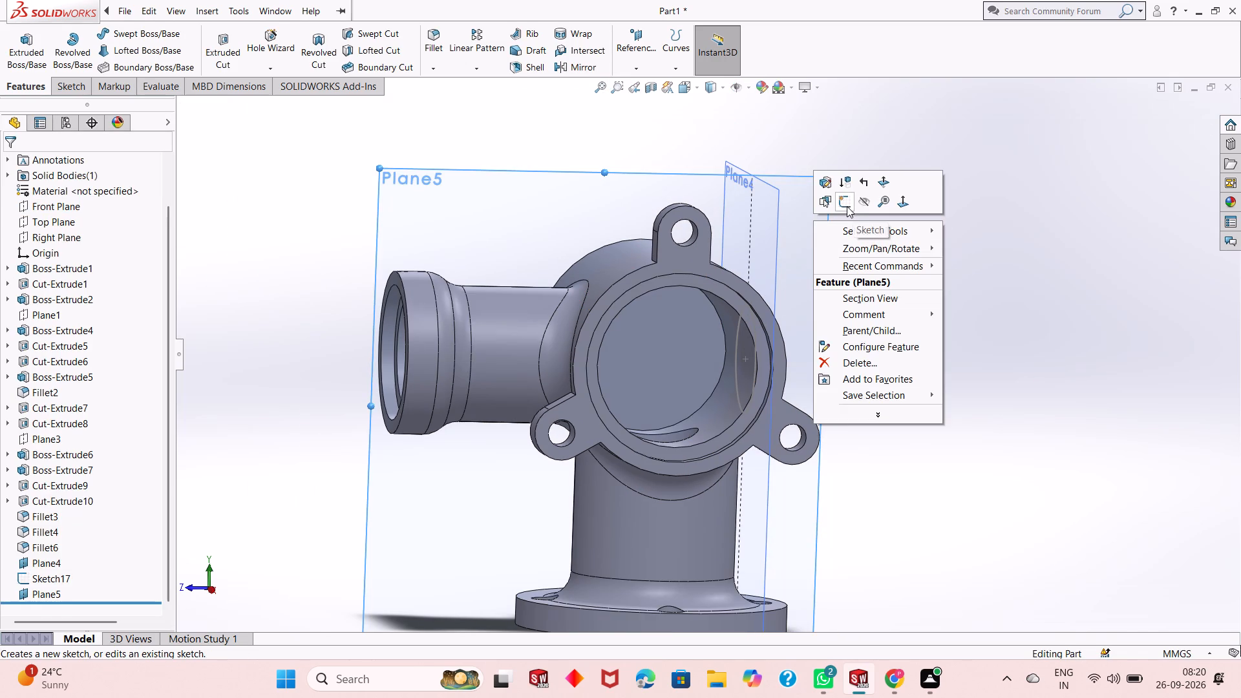
pyautogui.hotkey('ctrl', '8')
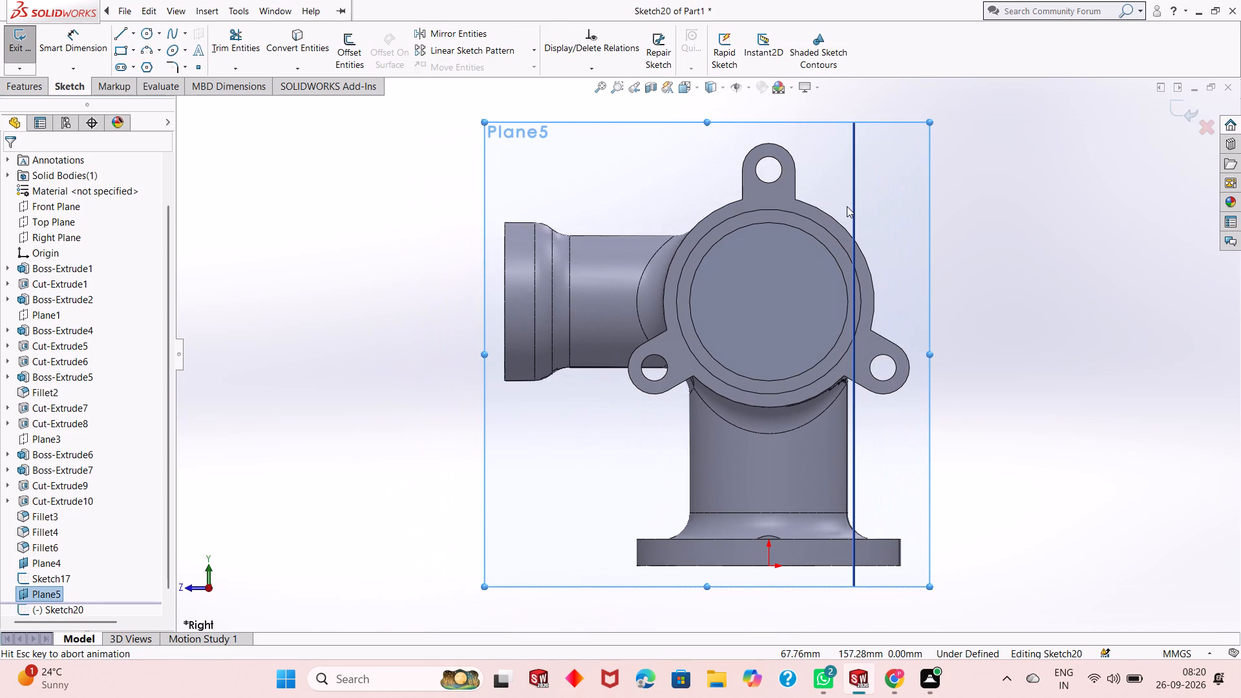
pyautogui.press('Escape')
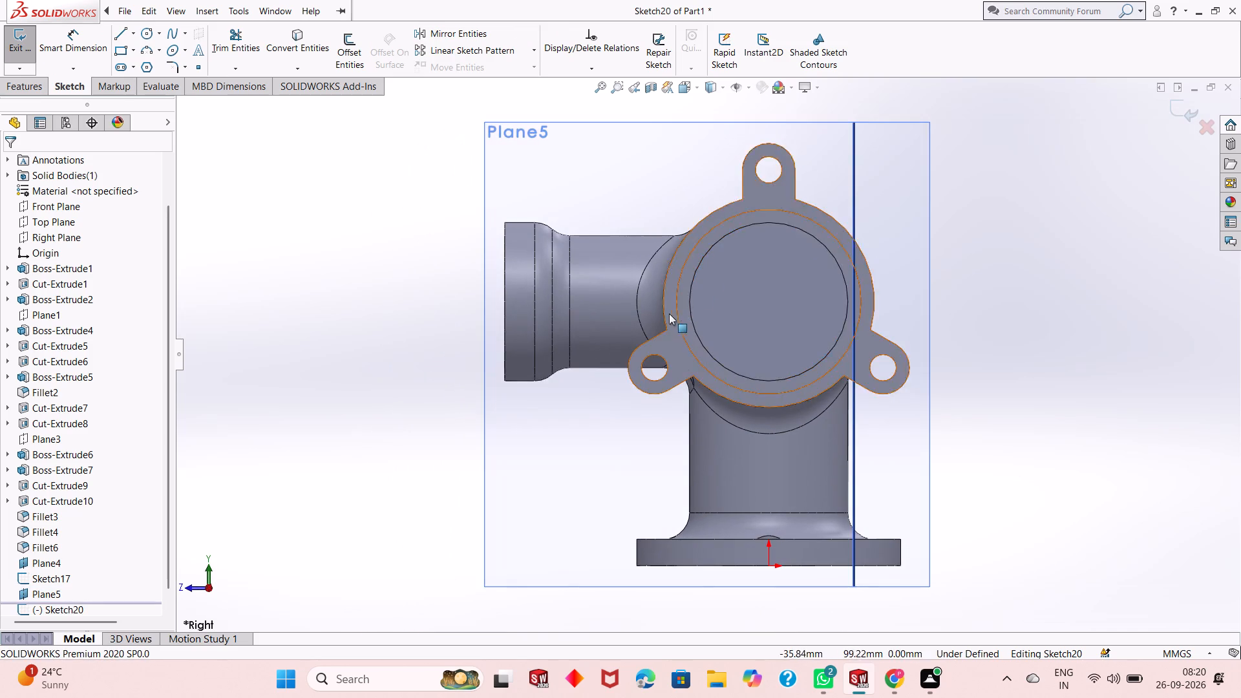
pyautogui.scroll(2, 667, 316)
pyautogui.scroll(-2, 878, 244)
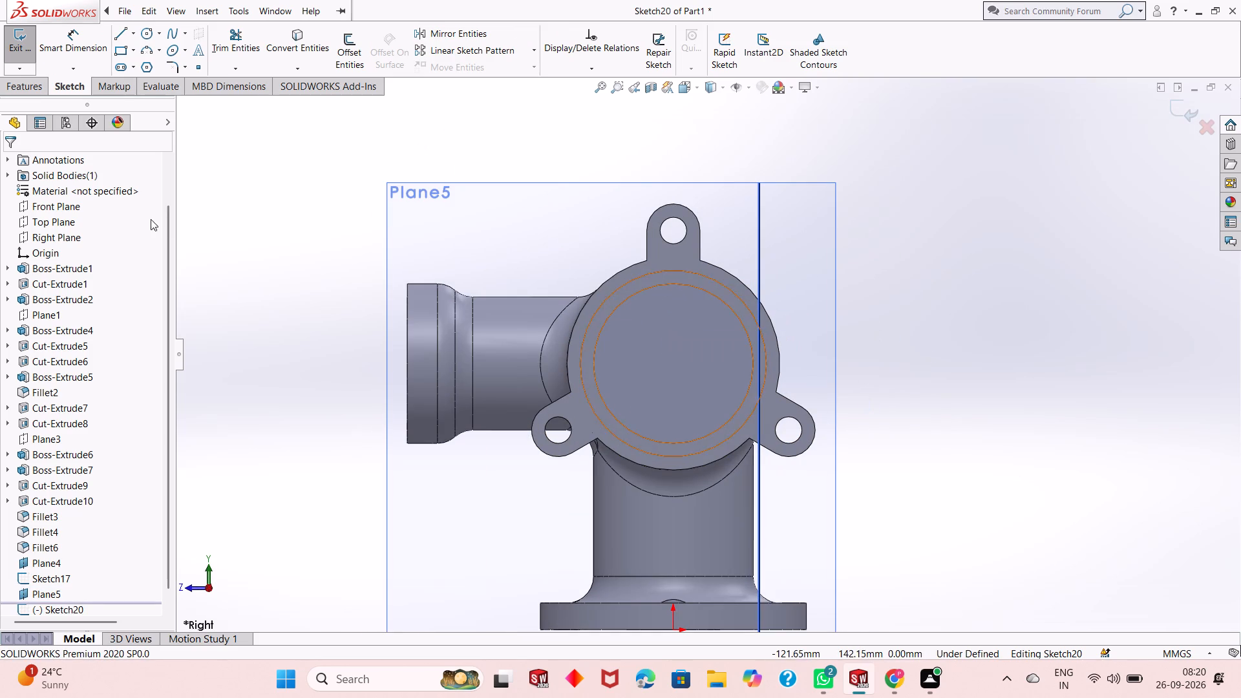
pyautogui.click(147, 53)
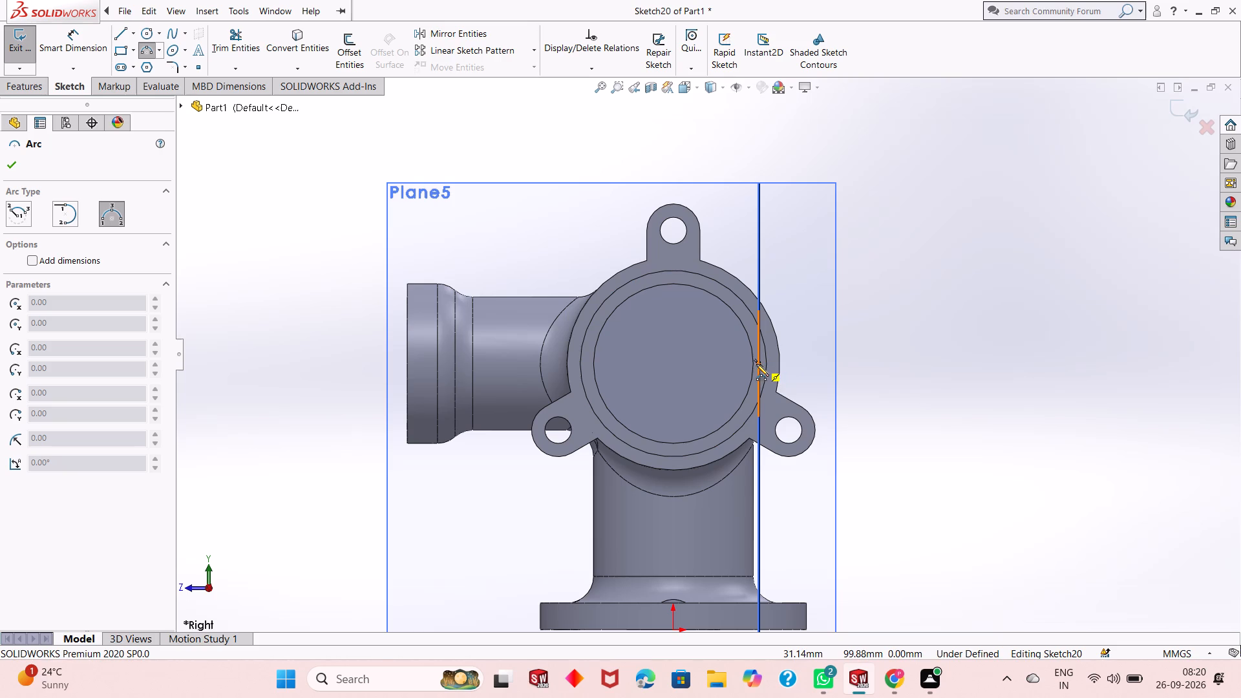
pyautogui.click(673, 365)
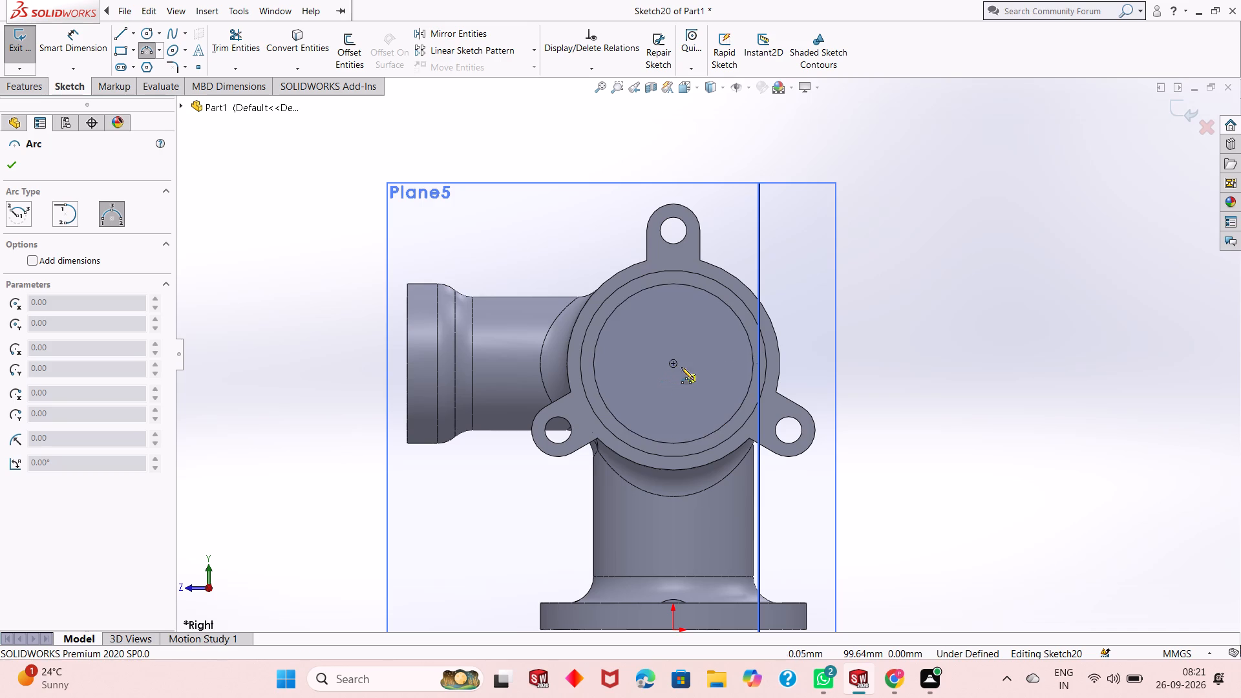
pyautogui.click(847, 206)
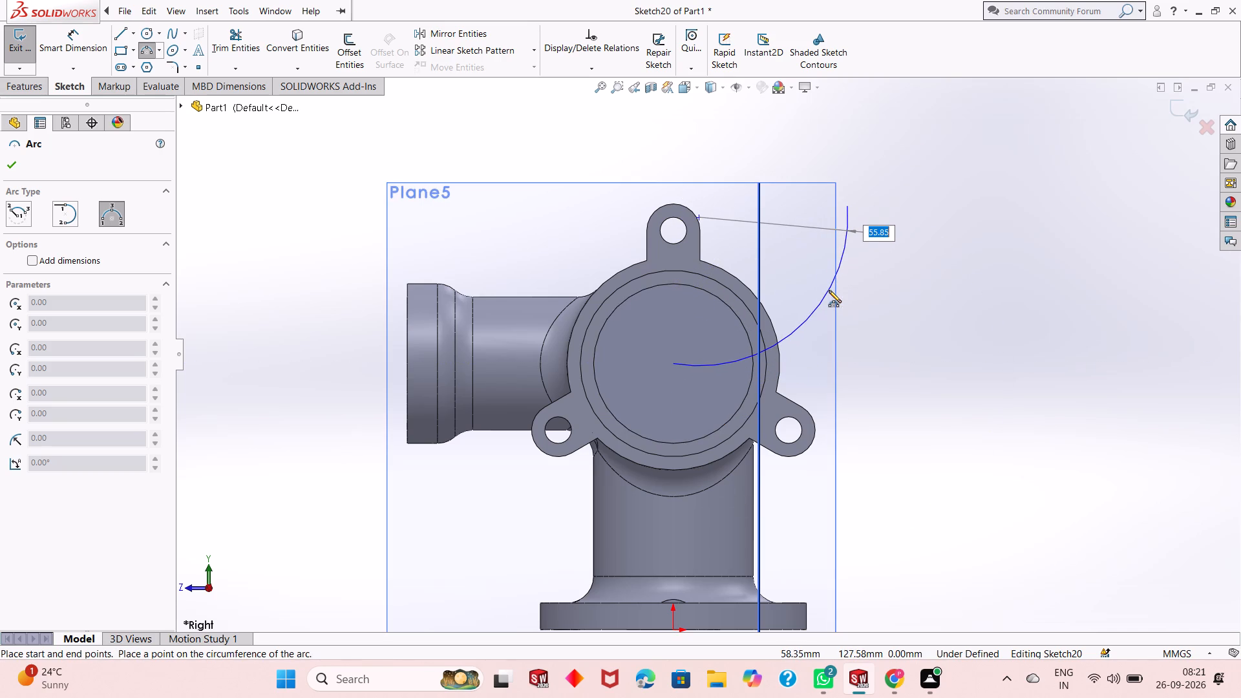
pyautogui.write('80')
pyautogui.press('Return')
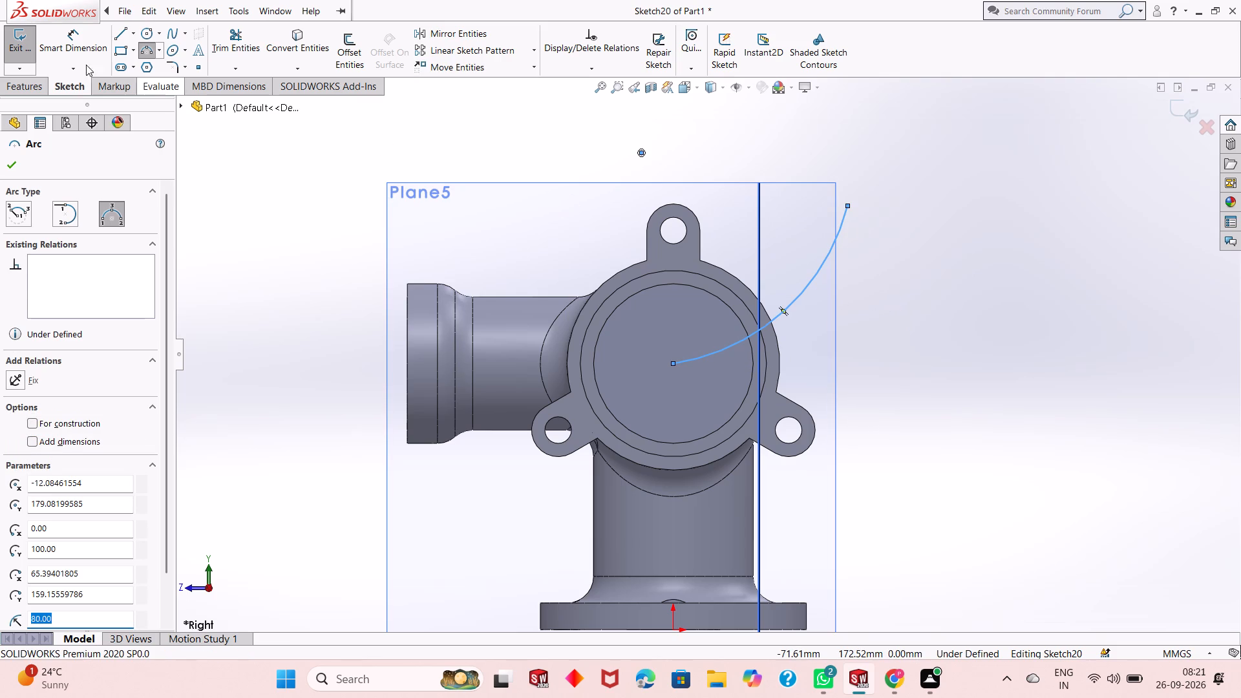
pyautogui.click(11, 166)
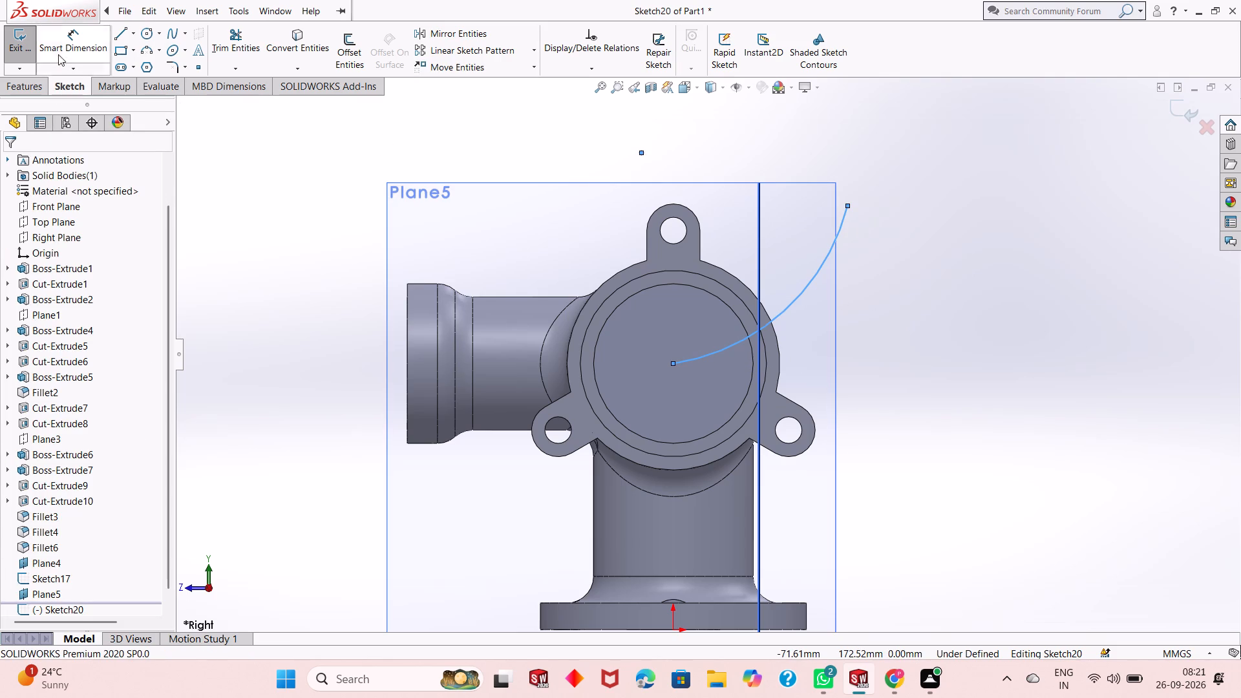
# Dimension the arc's radius as 80 mm.
pyautogui.click(70, 43)
pyautogui.click(807, 285)
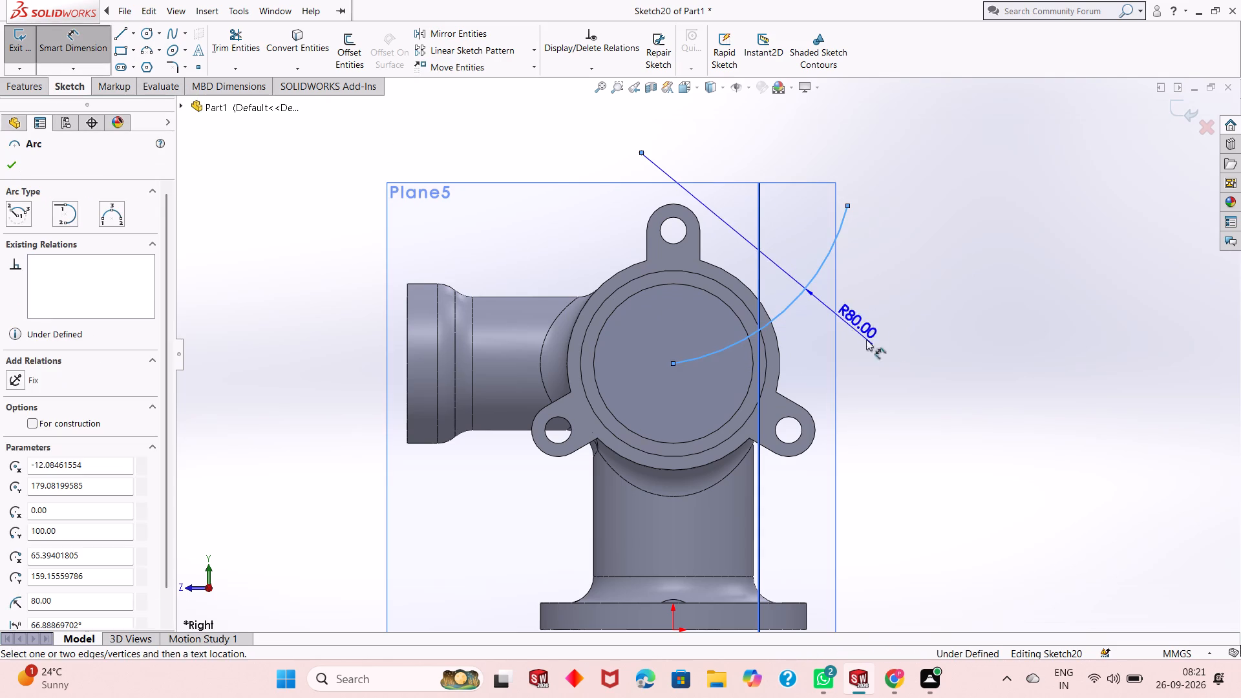
pyautogui.click(895, 363)
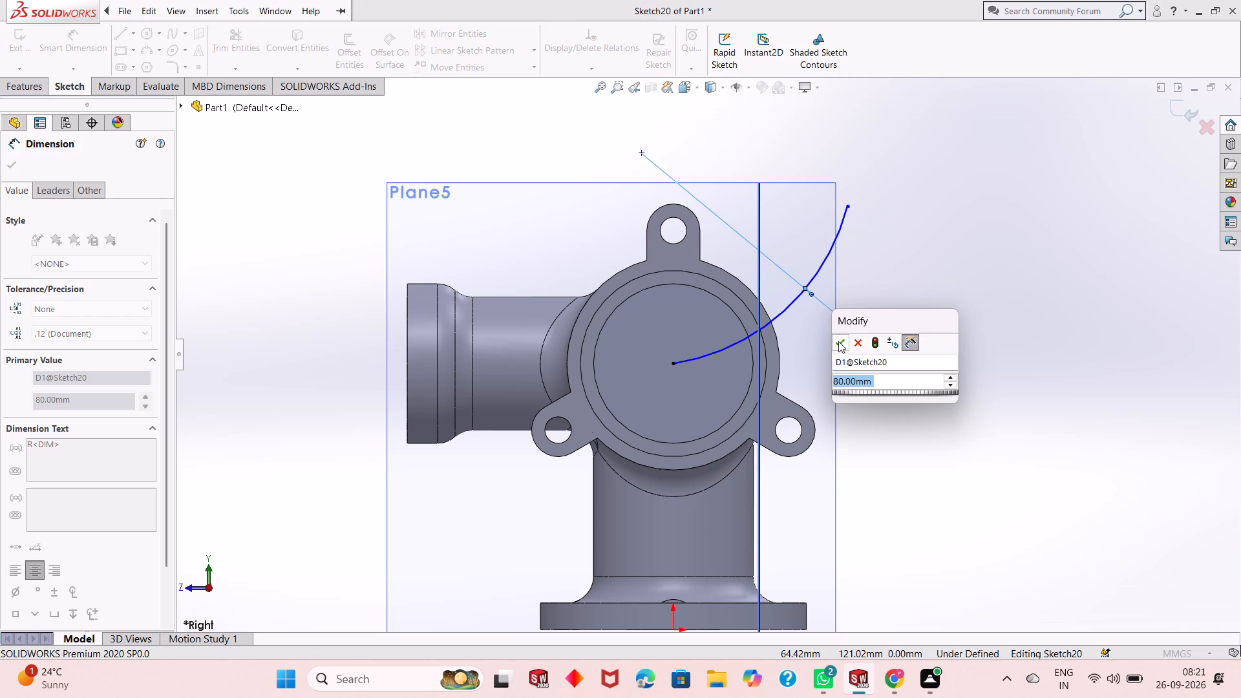
pyautogui.click(838, 342)
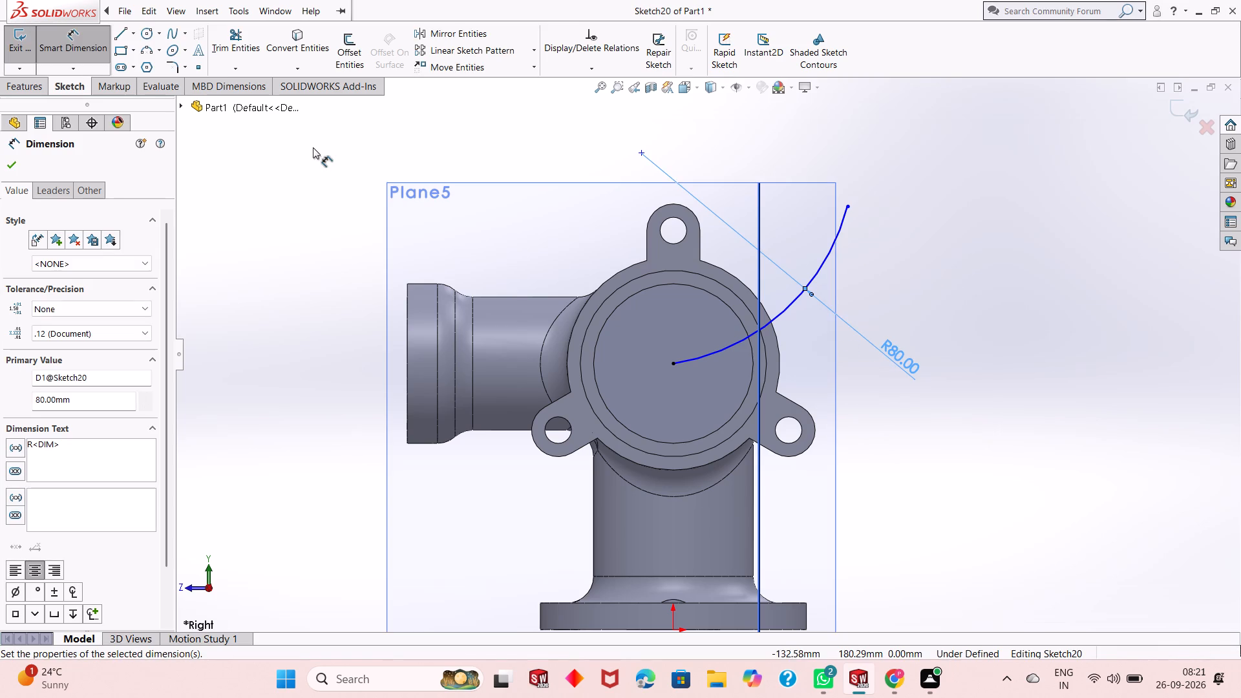
# Locate the arc's free end 180 mm from the side branch's end face and 60 mm above its start, and close the sketch.
pyautogui.click(850, 206)
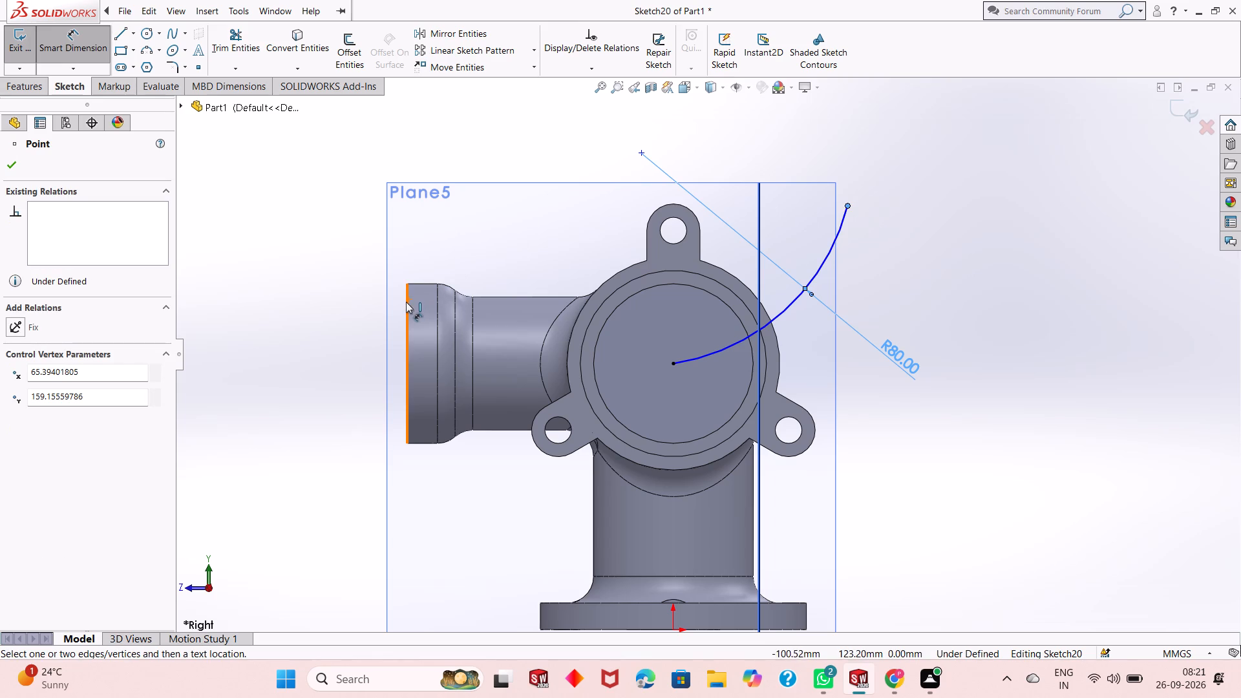
pyautogui.click(406, 302)
pyautogui.click(465, 151)
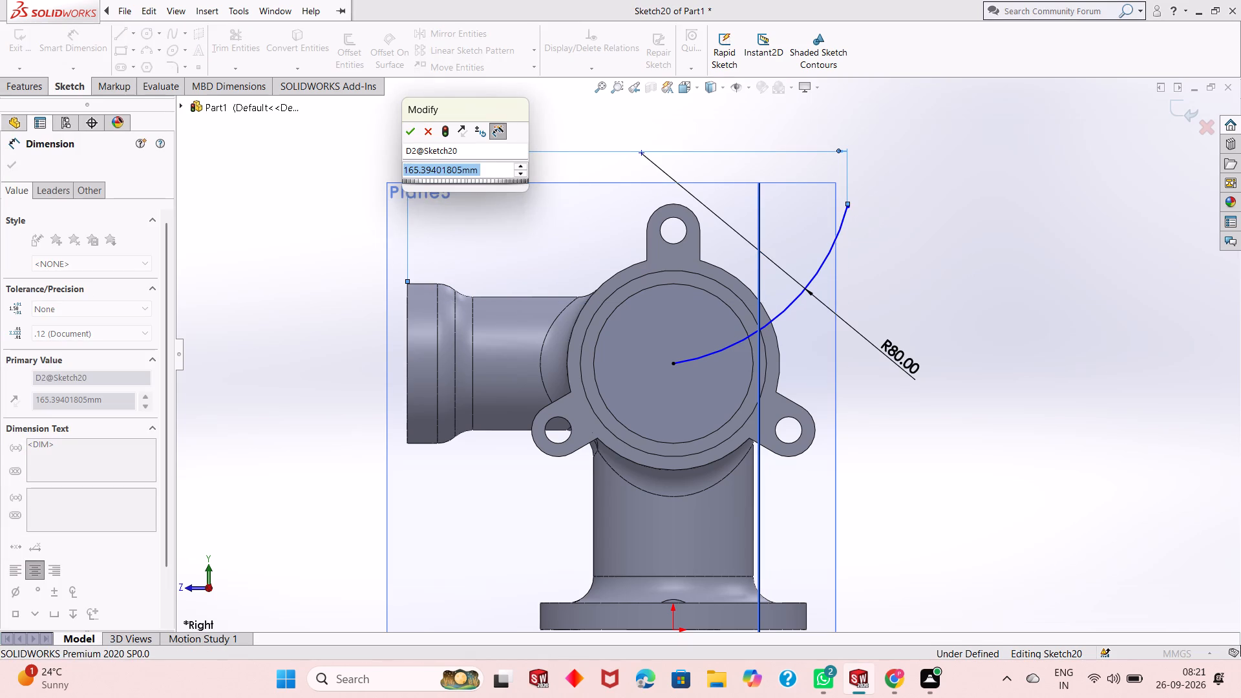
pyautogui.write('180')
pyautogui.press('Return')
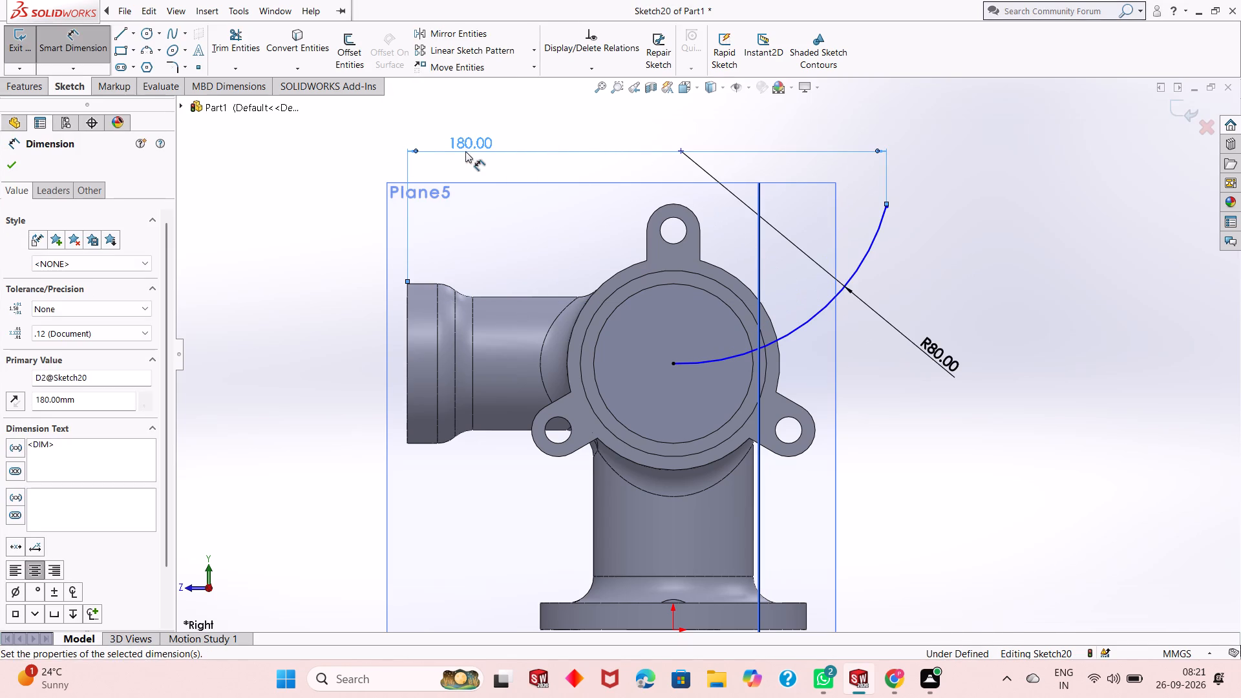
pyautogui.click(886, 207)
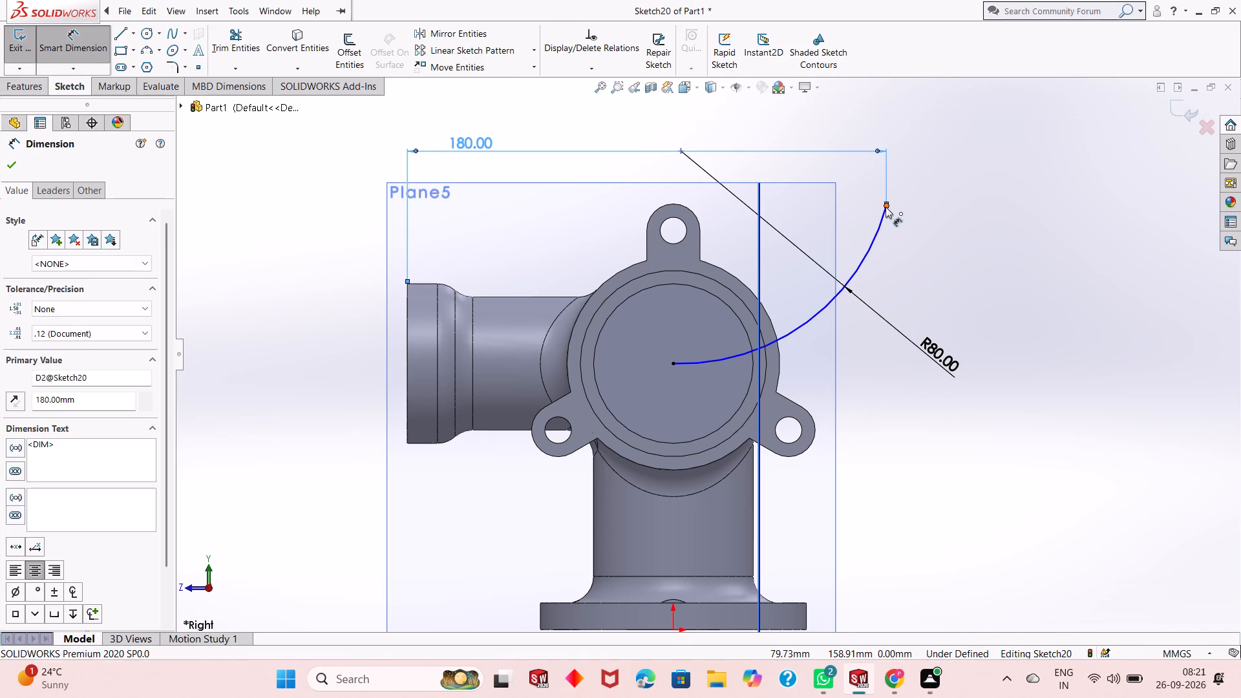
pyautogui.click(674, 366)
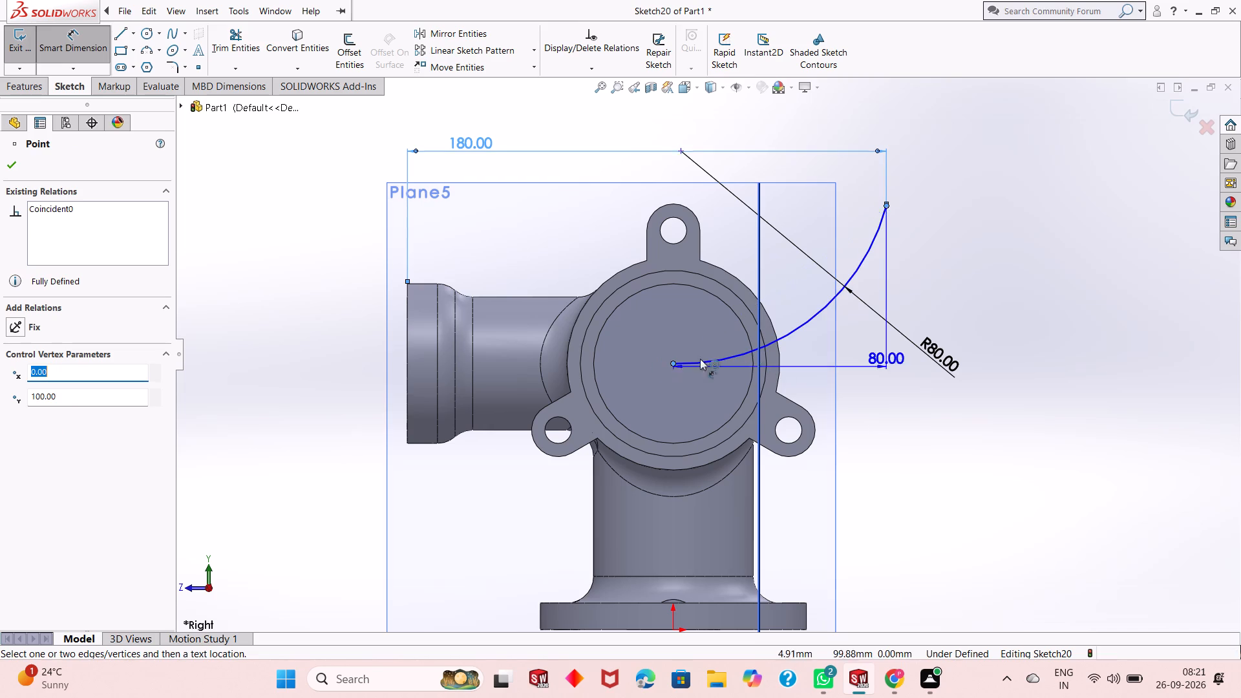
pyautogui.click(981, 320)
pyautogui.write('60')
pyautogui.press('Return')
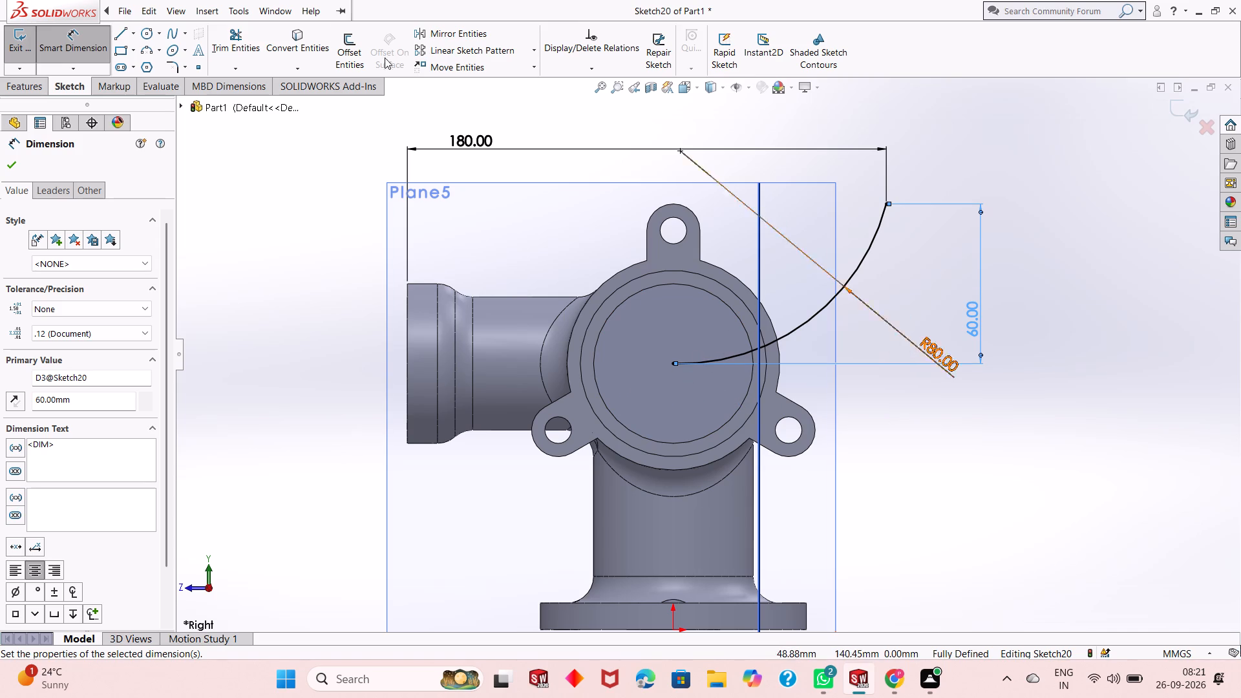
pyautogui.click(1178, 114)
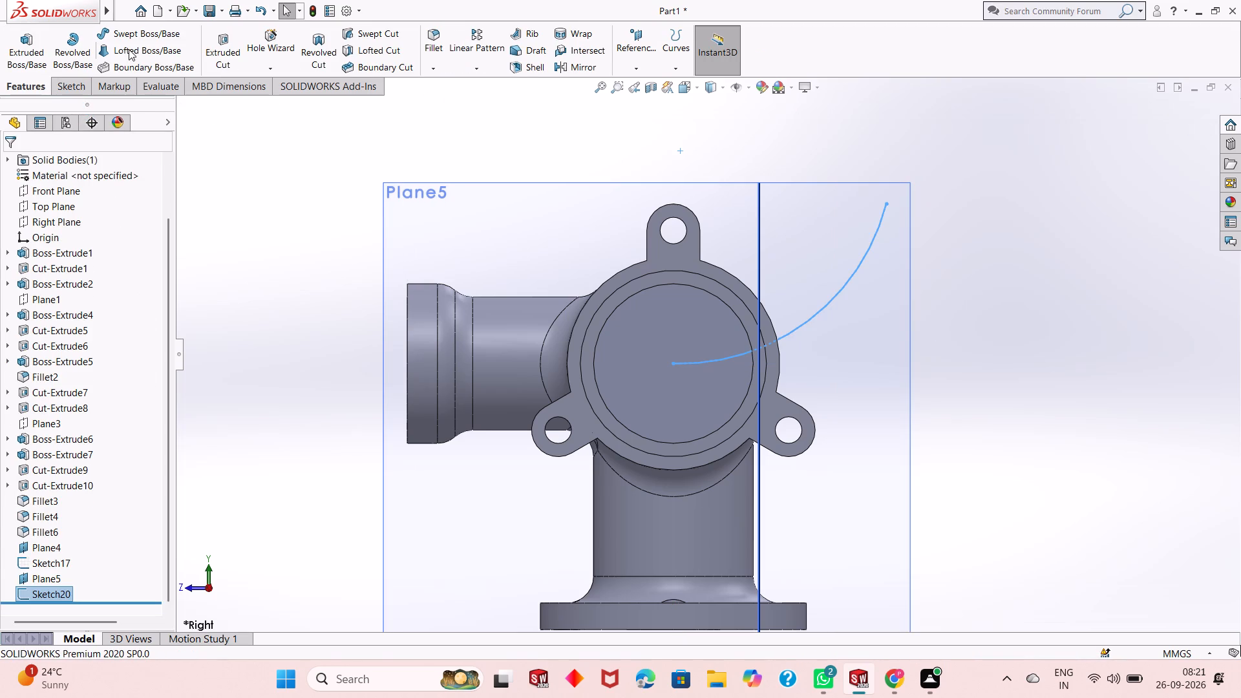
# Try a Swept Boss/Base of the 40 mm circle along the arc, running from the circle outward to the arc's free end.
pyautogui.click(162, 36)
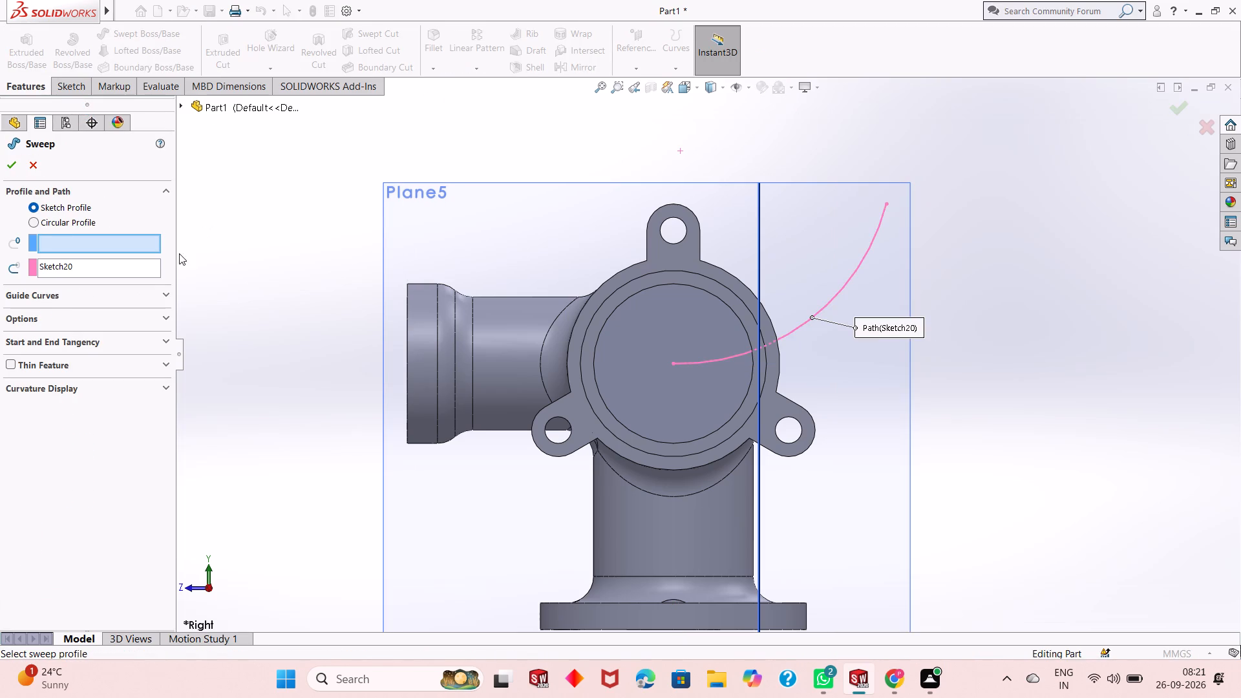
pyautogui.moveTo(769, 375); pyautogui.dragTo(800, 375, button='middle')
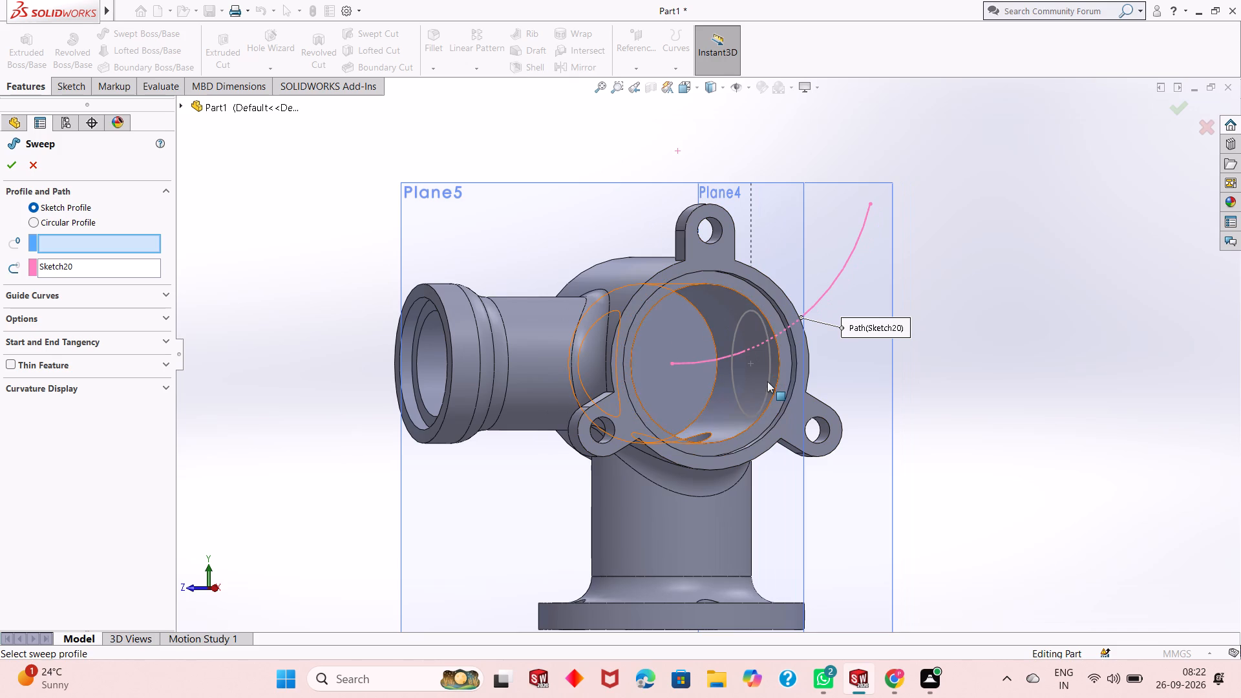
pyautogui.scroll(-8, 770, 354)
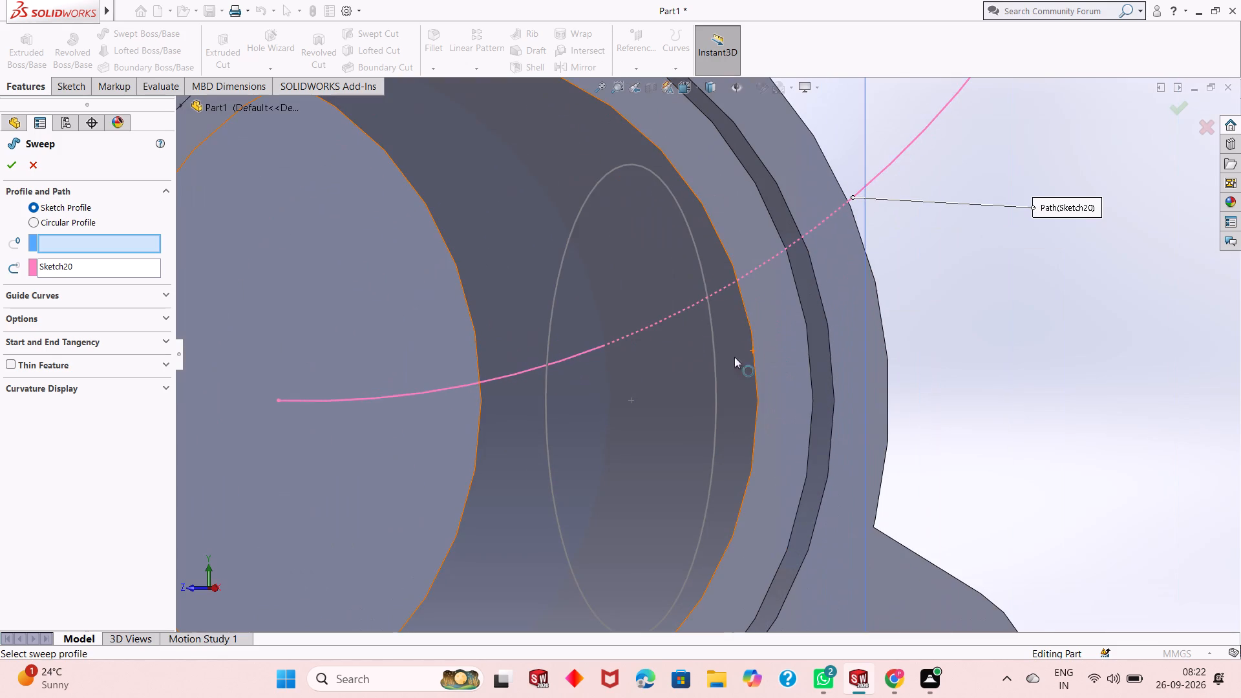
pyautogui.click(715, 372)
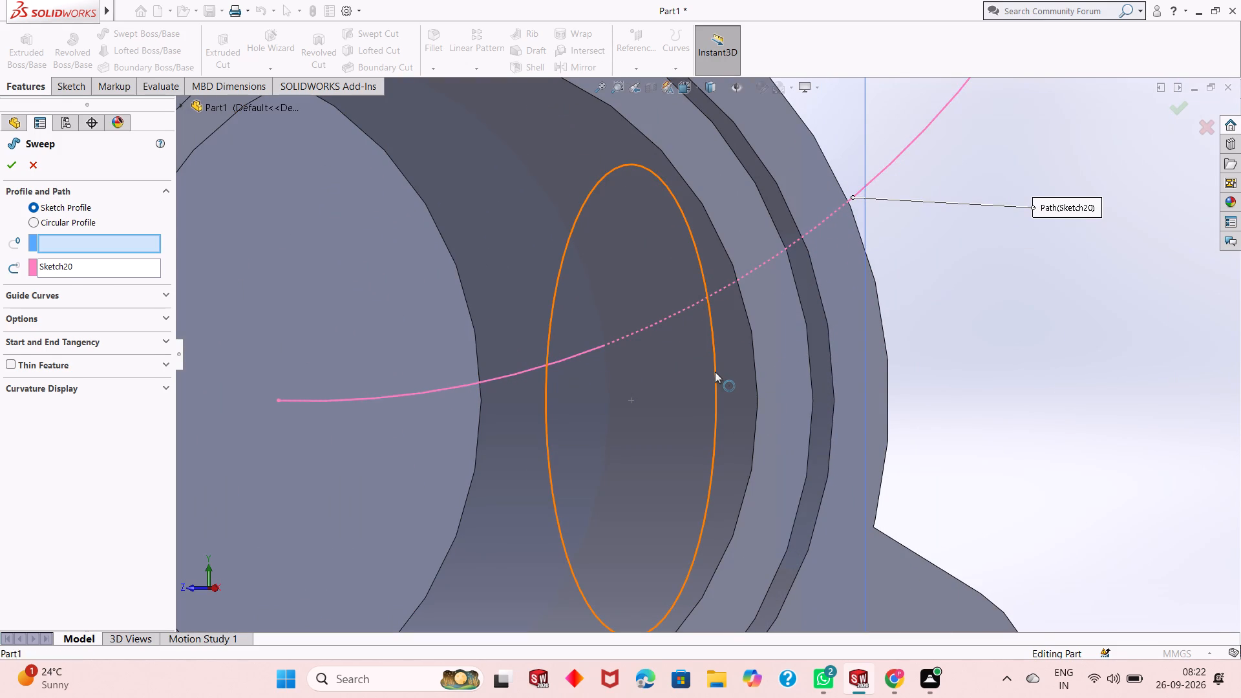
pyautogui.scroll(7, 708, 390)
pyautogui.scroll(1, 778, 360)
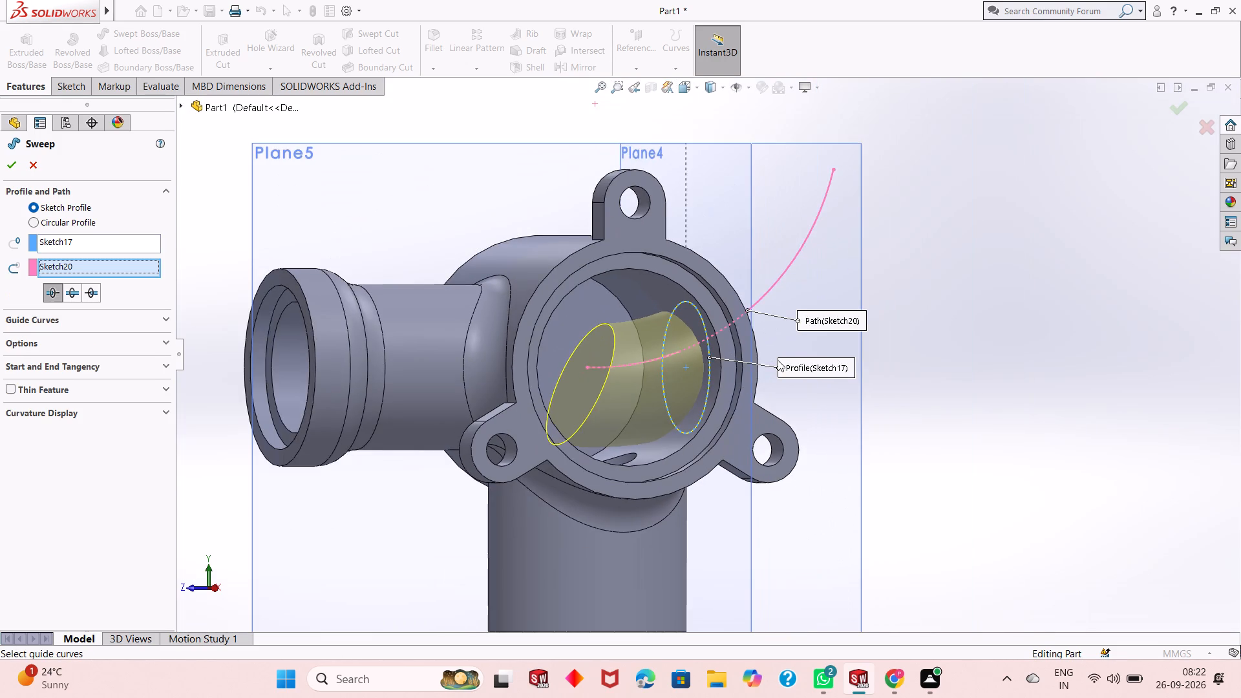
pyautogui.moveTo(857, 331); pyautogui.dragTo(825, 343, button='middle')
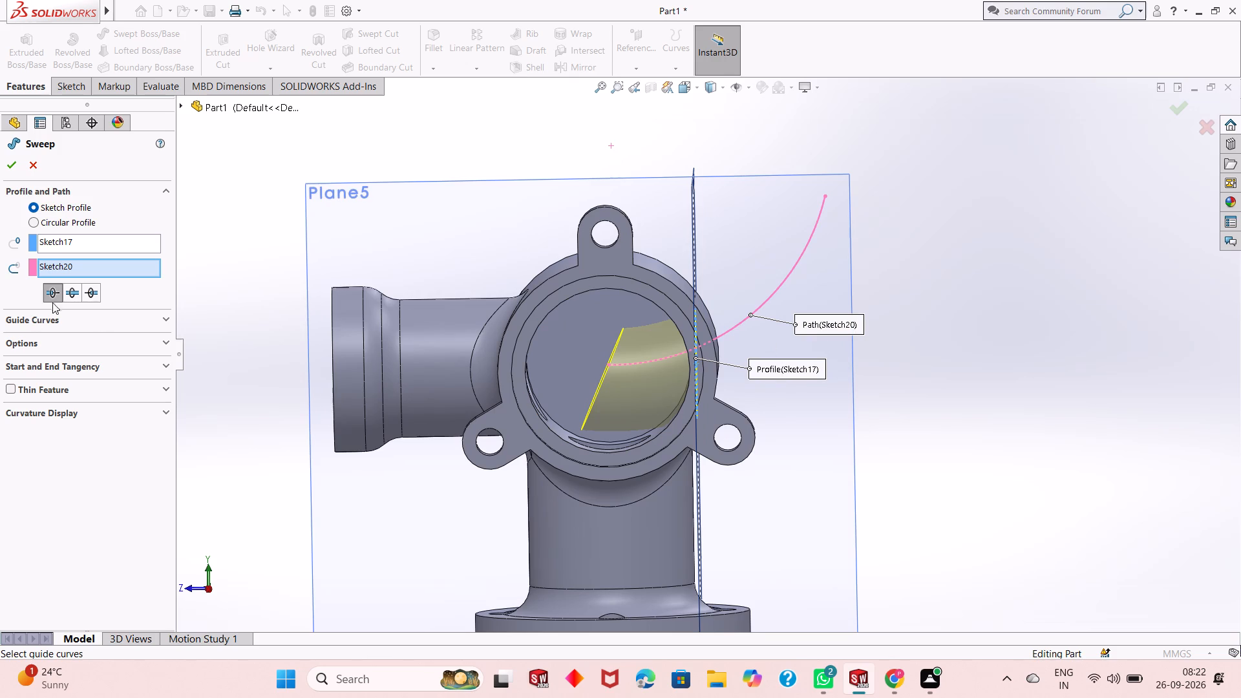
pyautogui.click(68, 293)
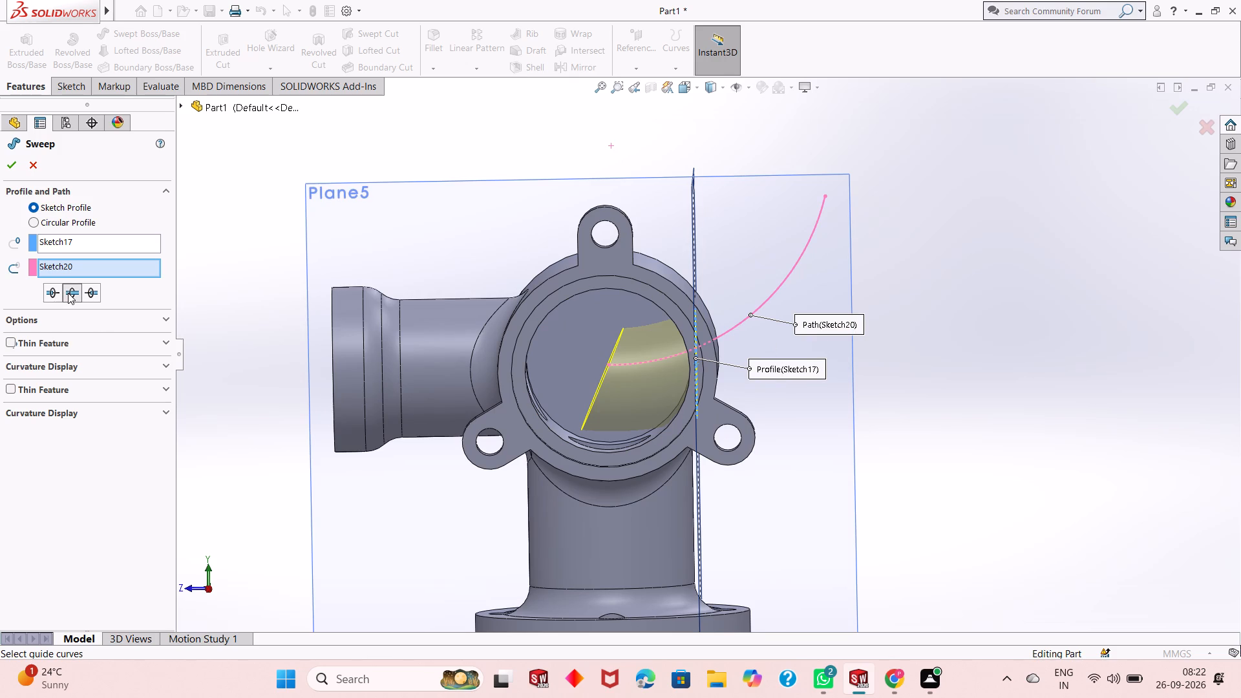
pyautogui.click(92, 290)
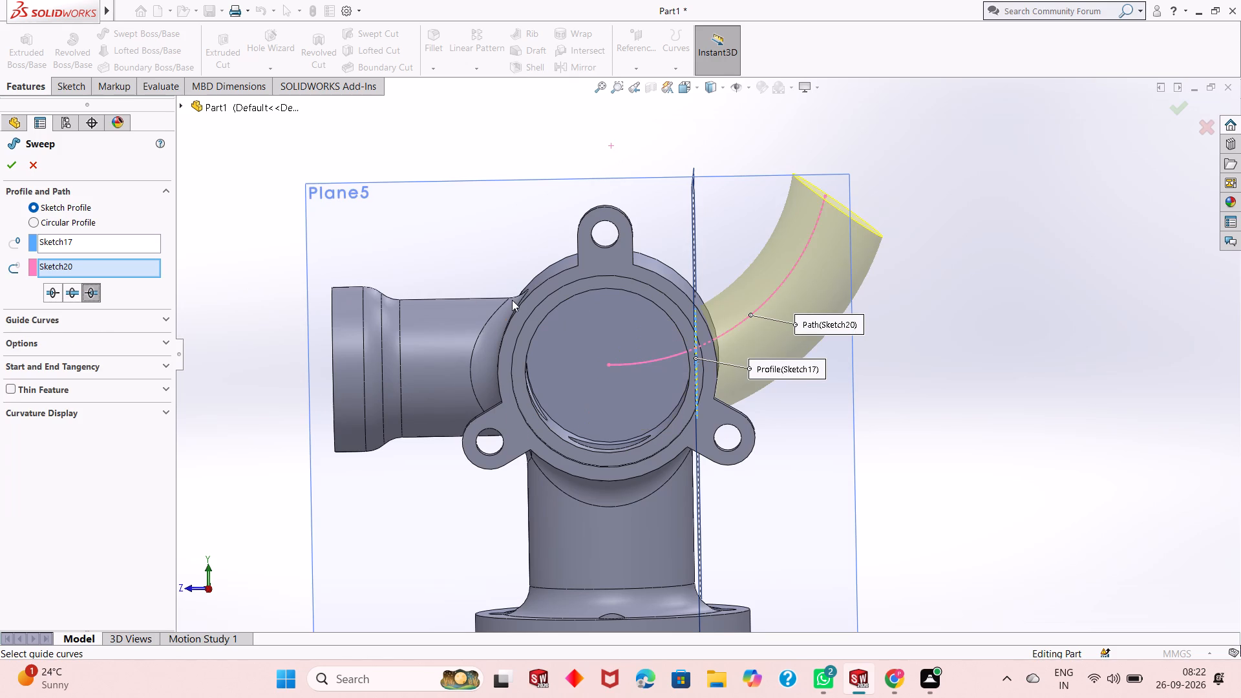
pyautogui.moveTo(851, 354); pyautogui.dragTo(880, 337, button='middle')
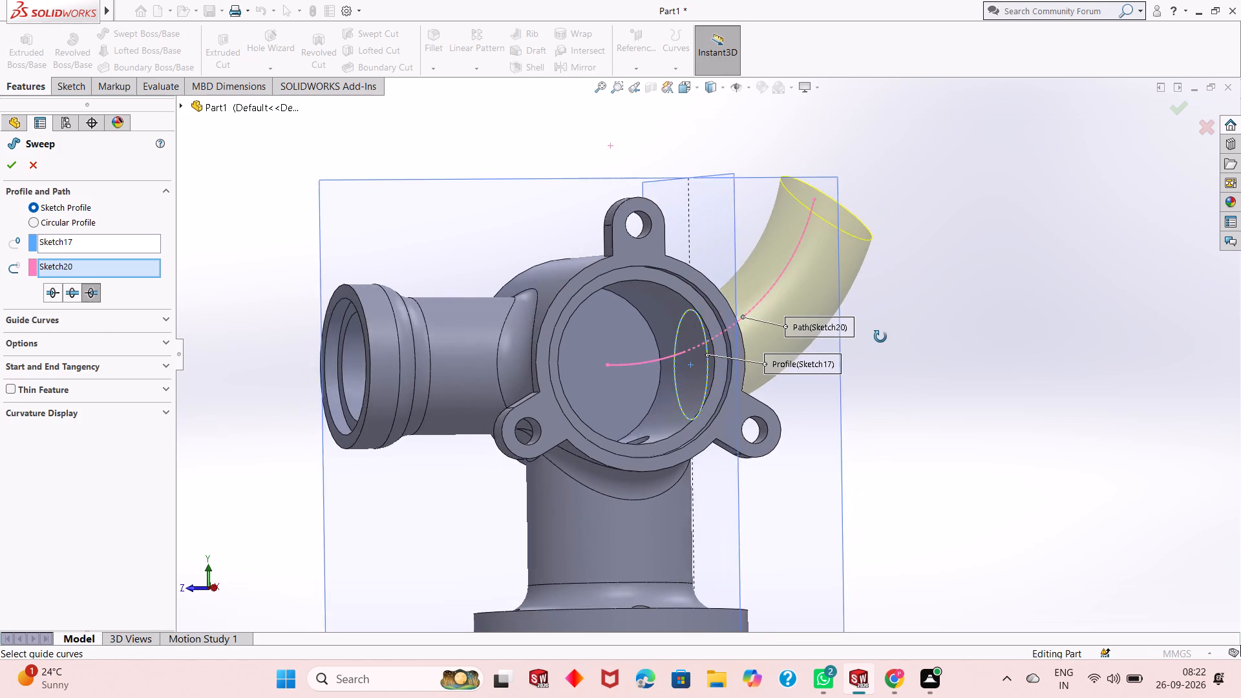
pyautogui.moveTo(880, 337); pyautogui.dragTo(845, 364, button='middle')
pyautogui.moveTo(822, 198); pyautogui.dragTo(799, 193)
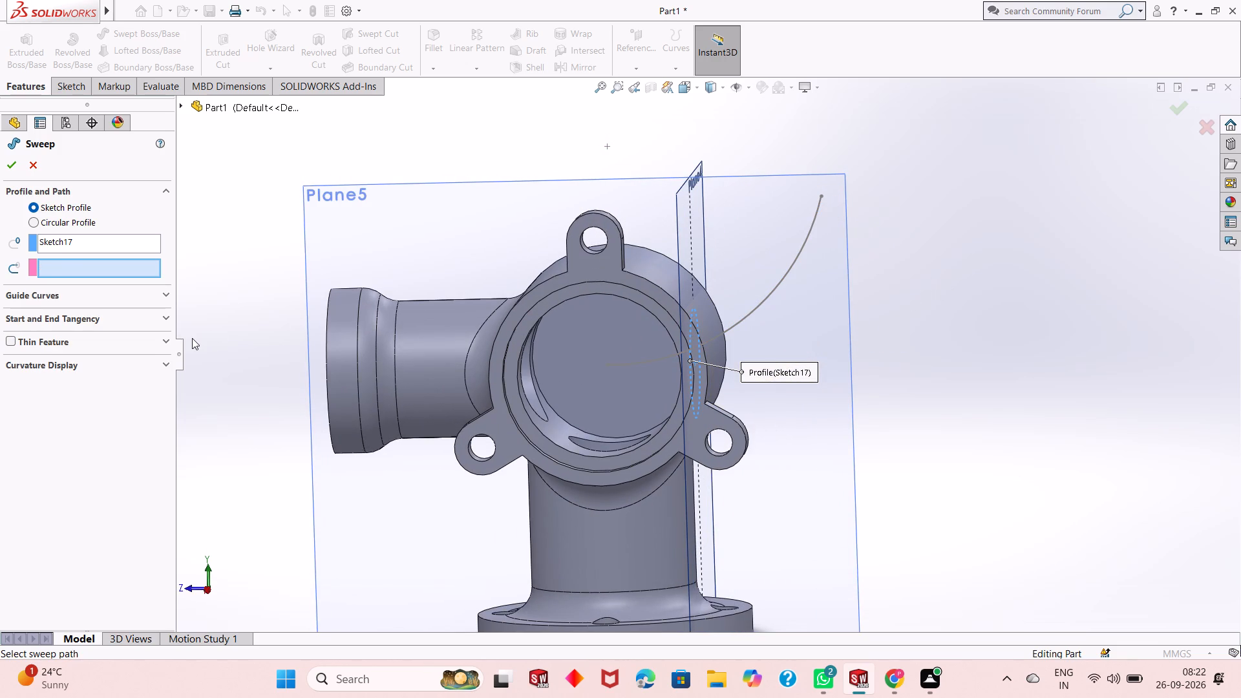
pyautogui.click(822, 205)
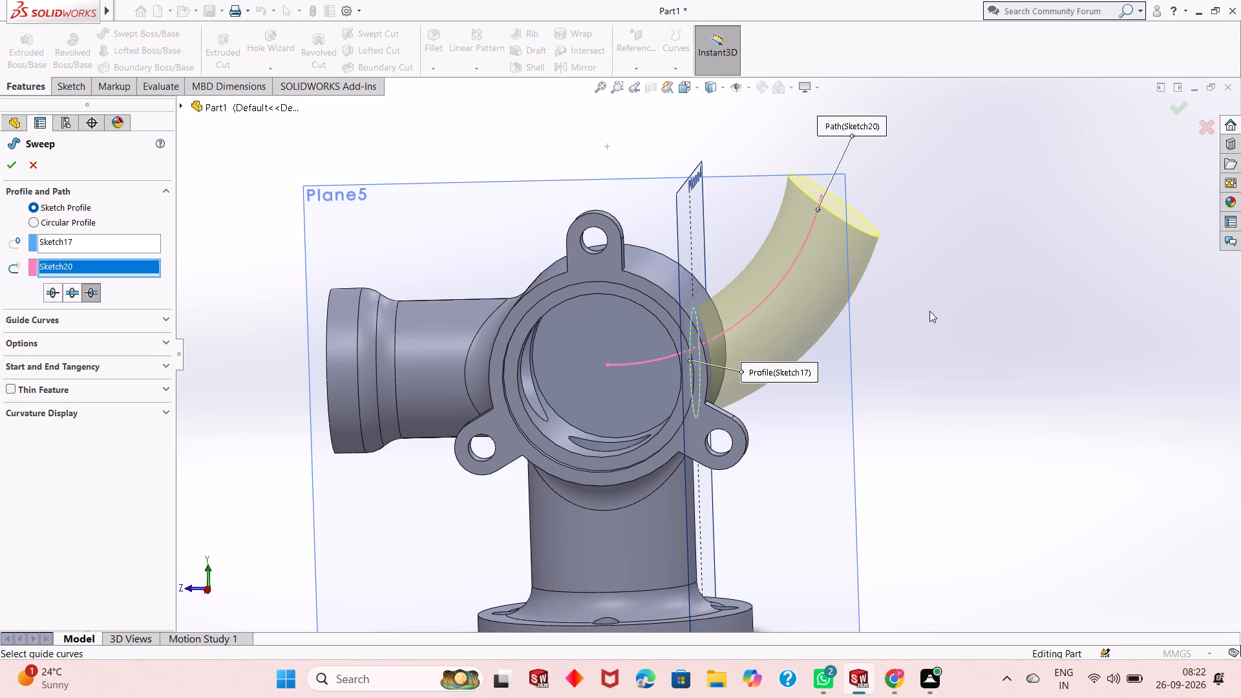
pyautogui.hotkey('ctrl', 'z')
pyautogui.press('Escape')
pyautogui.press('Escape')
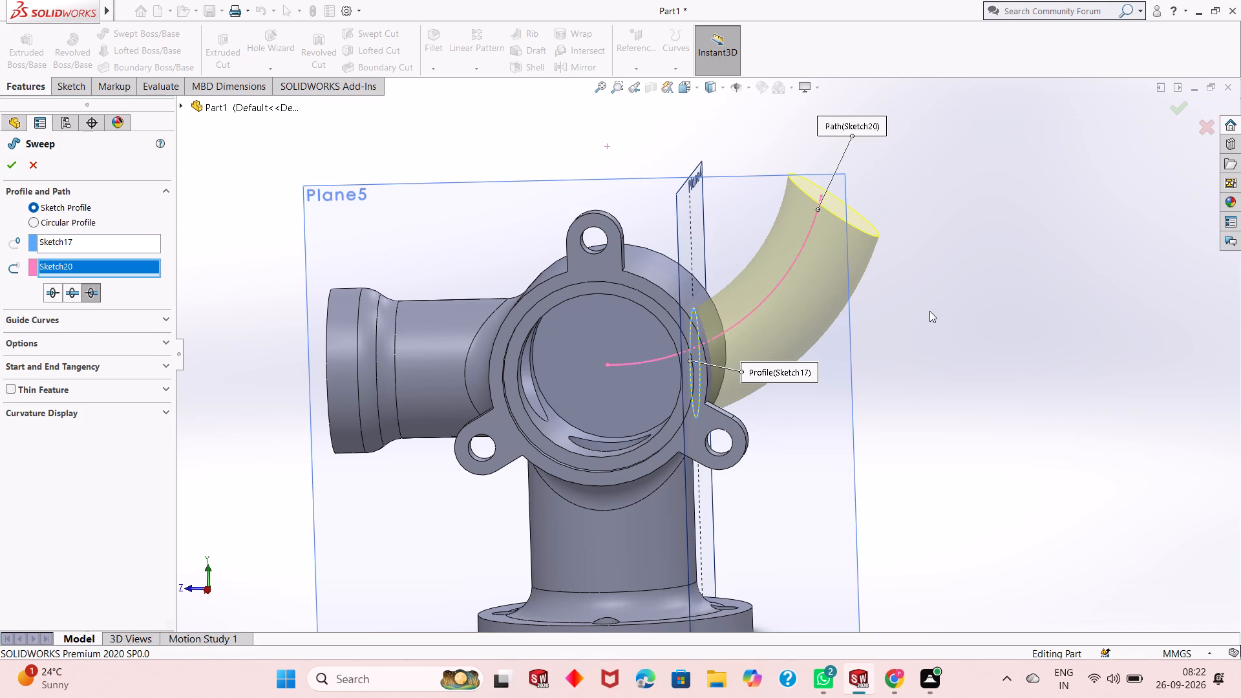
# Undo the sweep attempt, the arc's position and radius dimensions, and the arc itself, staying in the sketch on Plane5.
pyautogui.hotkey('ctrl', 'z')
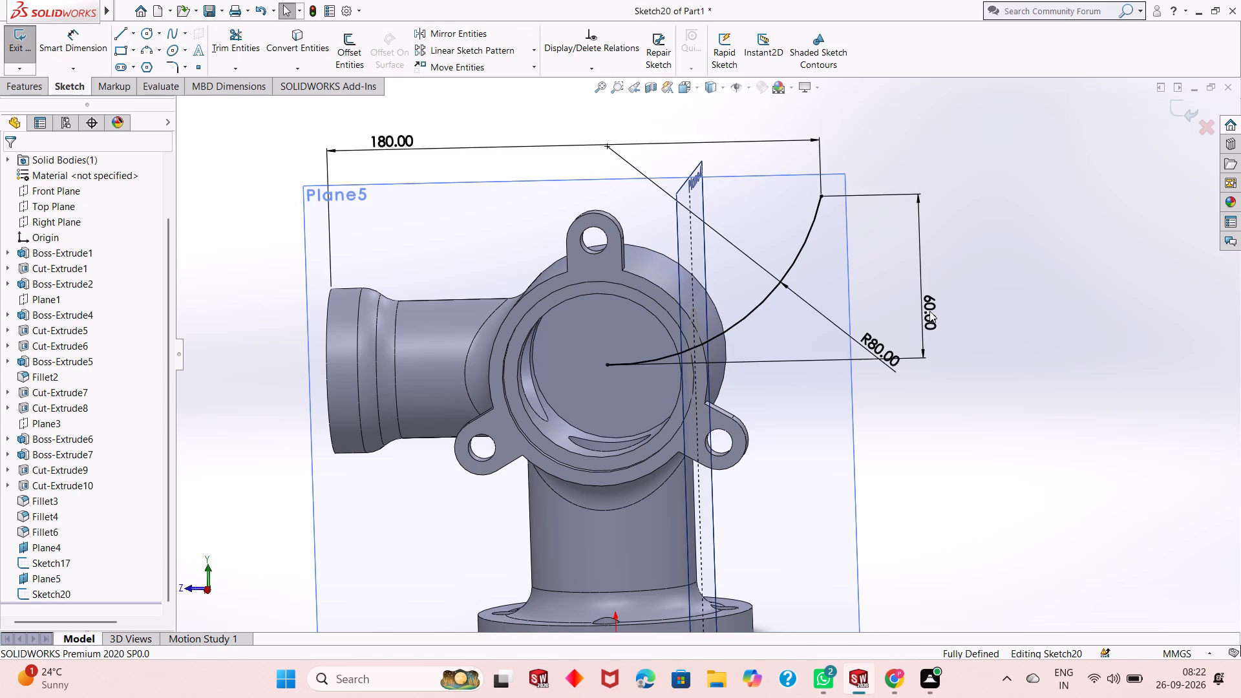
pyautogui.moveTo(914, 462); pyautogui.dragTo(936, 446, button='middle')
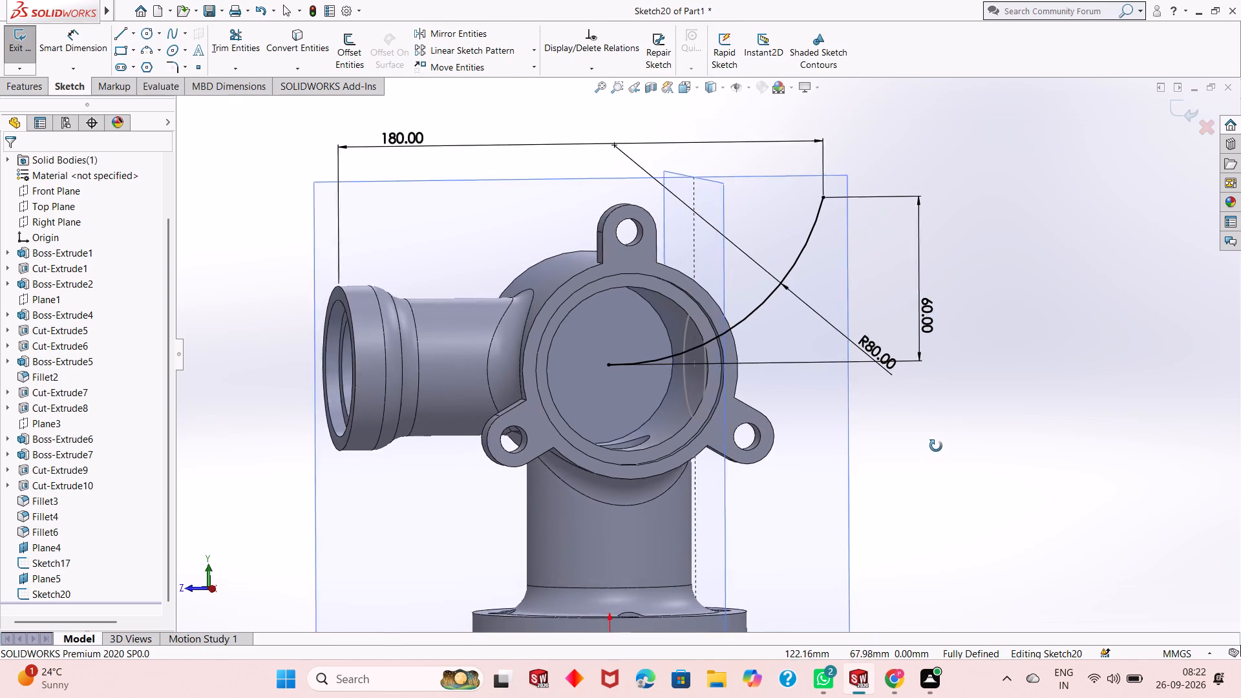
pyautogui.moveTo(936, 446); pyautogui.dragTo(920, 453, button='middle')
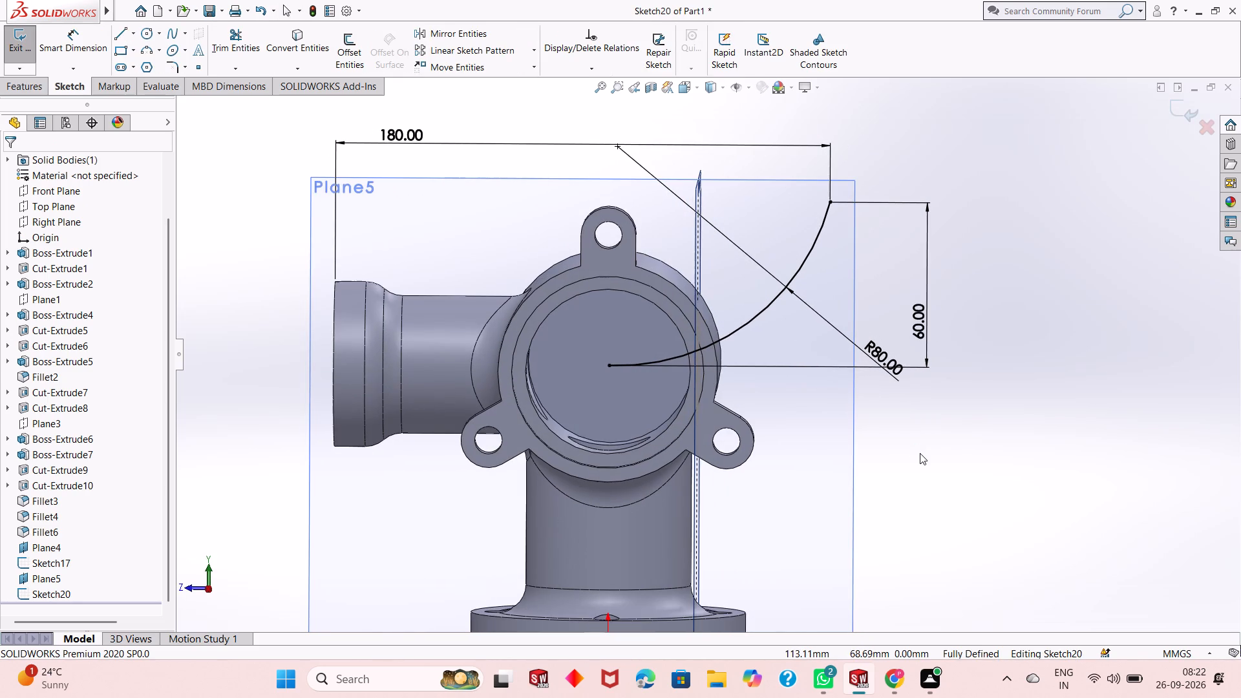
pyautogui.hotkey('ctrl', 'z')
pyautogui.hotkey('ctrl', 'z')
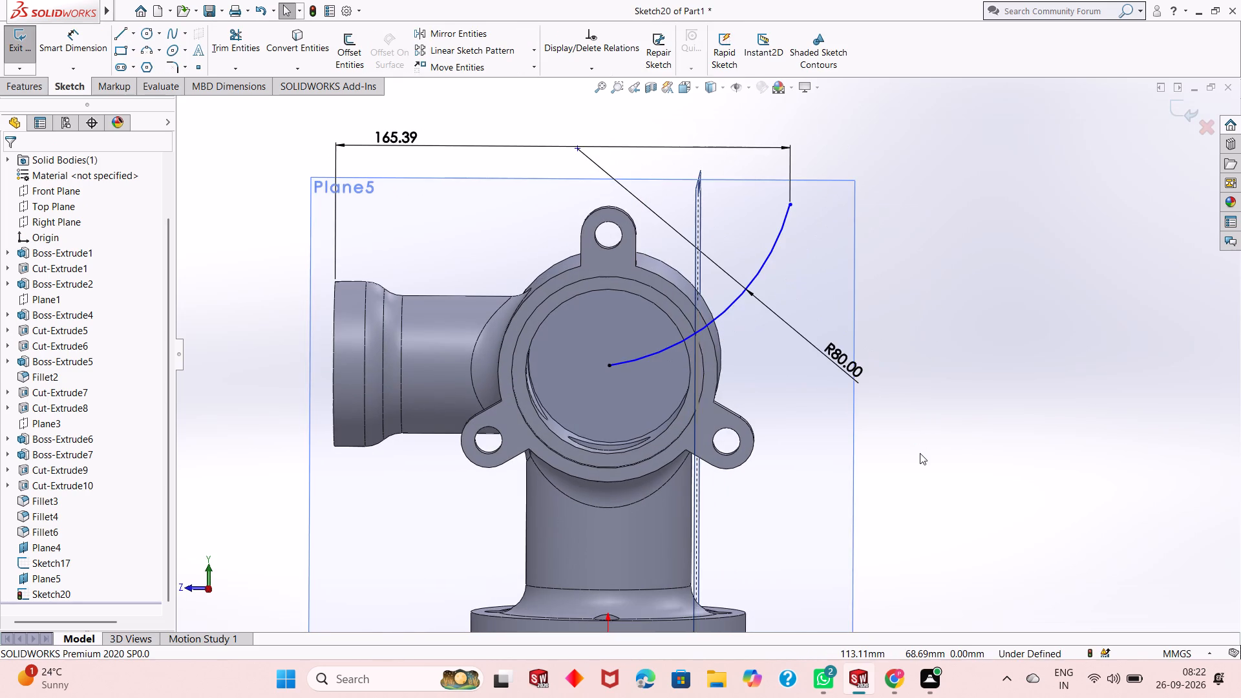
pyautogui.hotkey('ctrl', 'z')
pyautogui.hotkey('ctrl', 'z')
pyautogui.hotkey('ctrl', 'z')
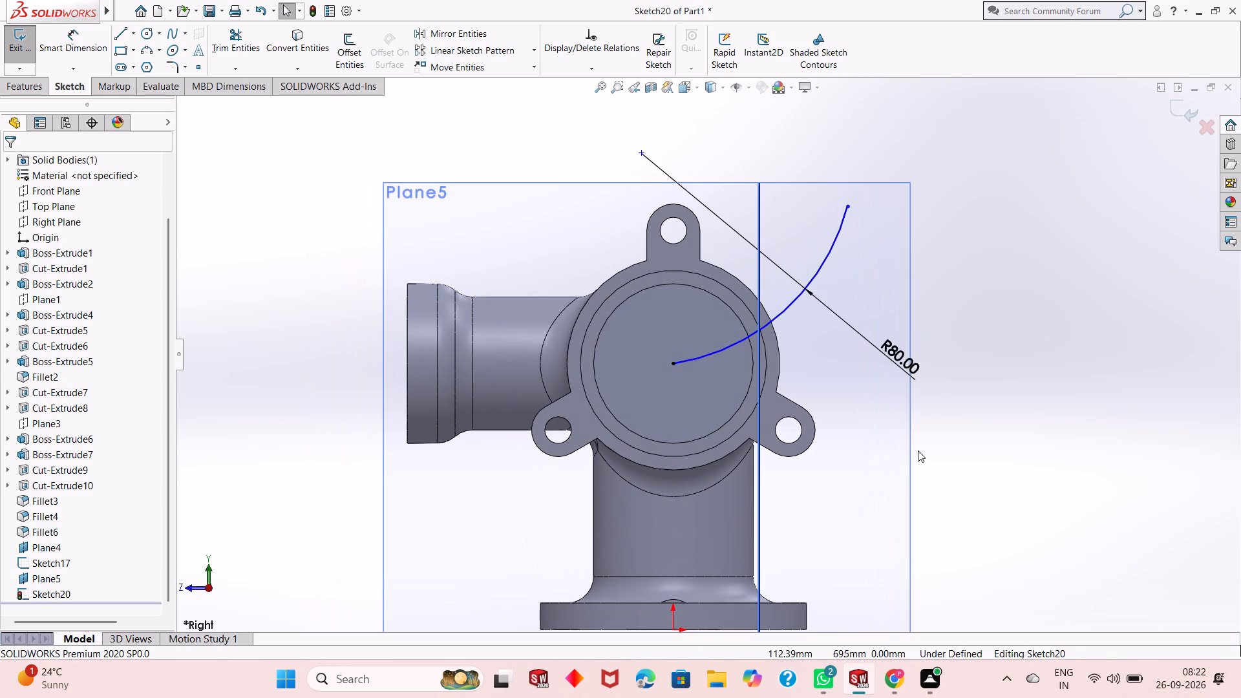
pyautogui.hotkey('ctrl', 'z')
pyautogui.hotkey('ctrl', 'z')
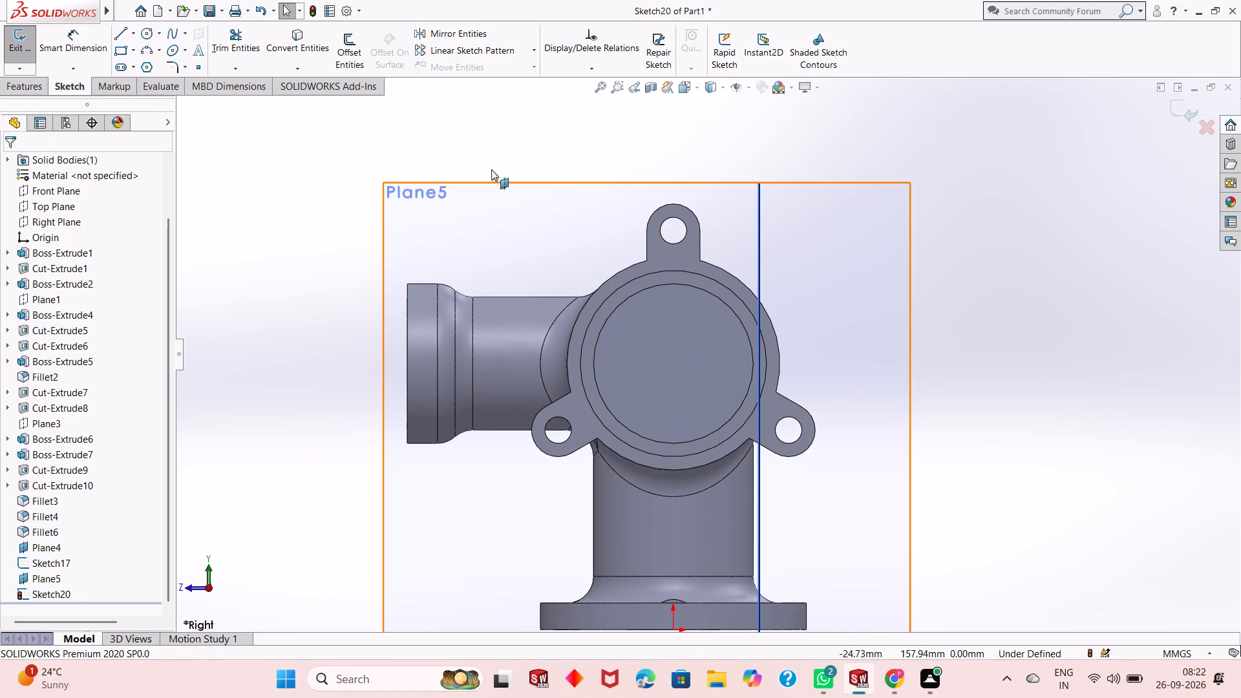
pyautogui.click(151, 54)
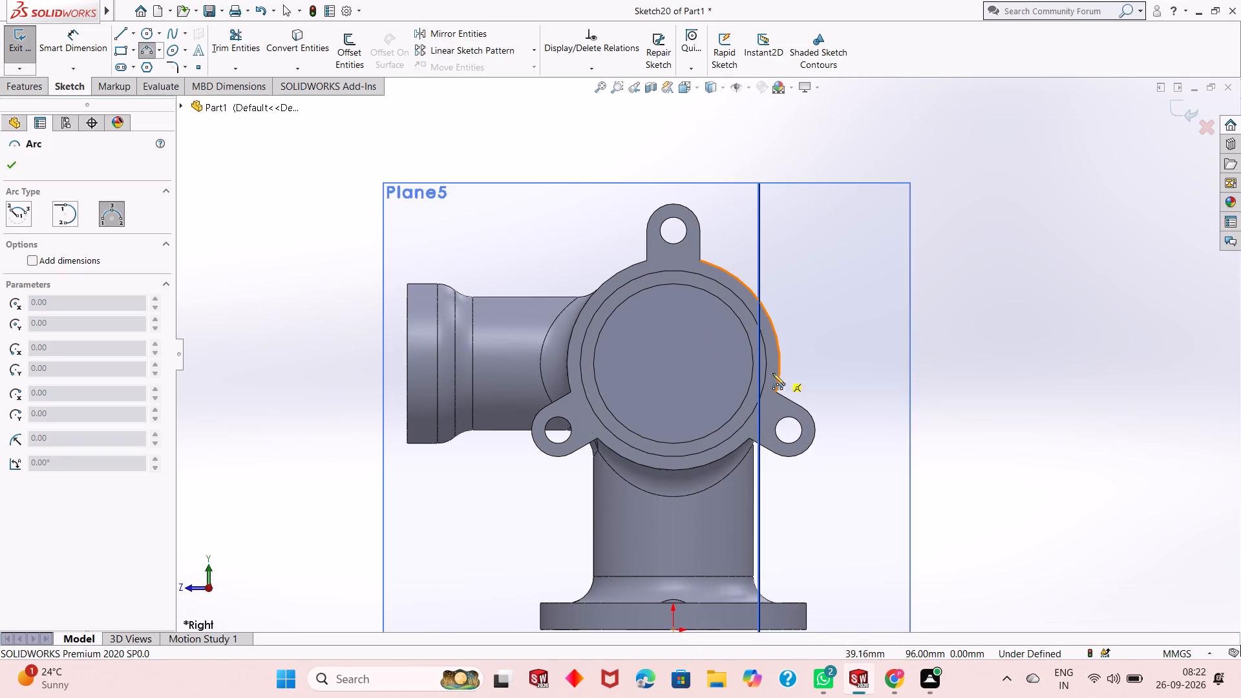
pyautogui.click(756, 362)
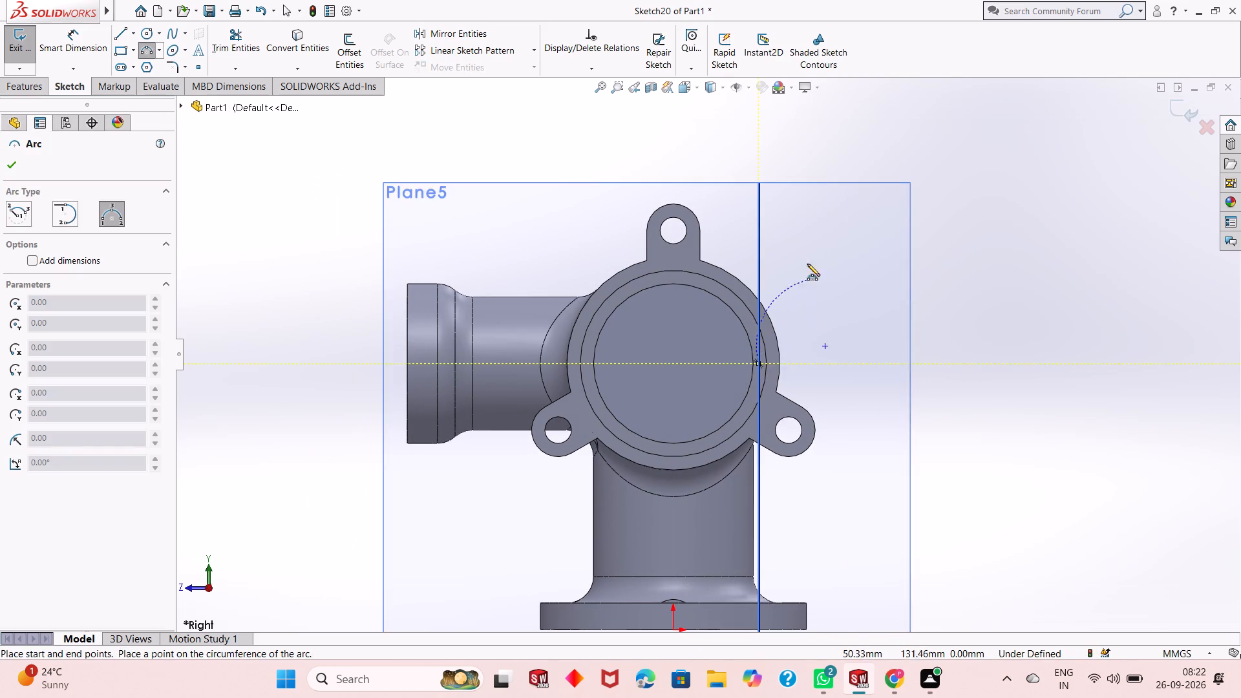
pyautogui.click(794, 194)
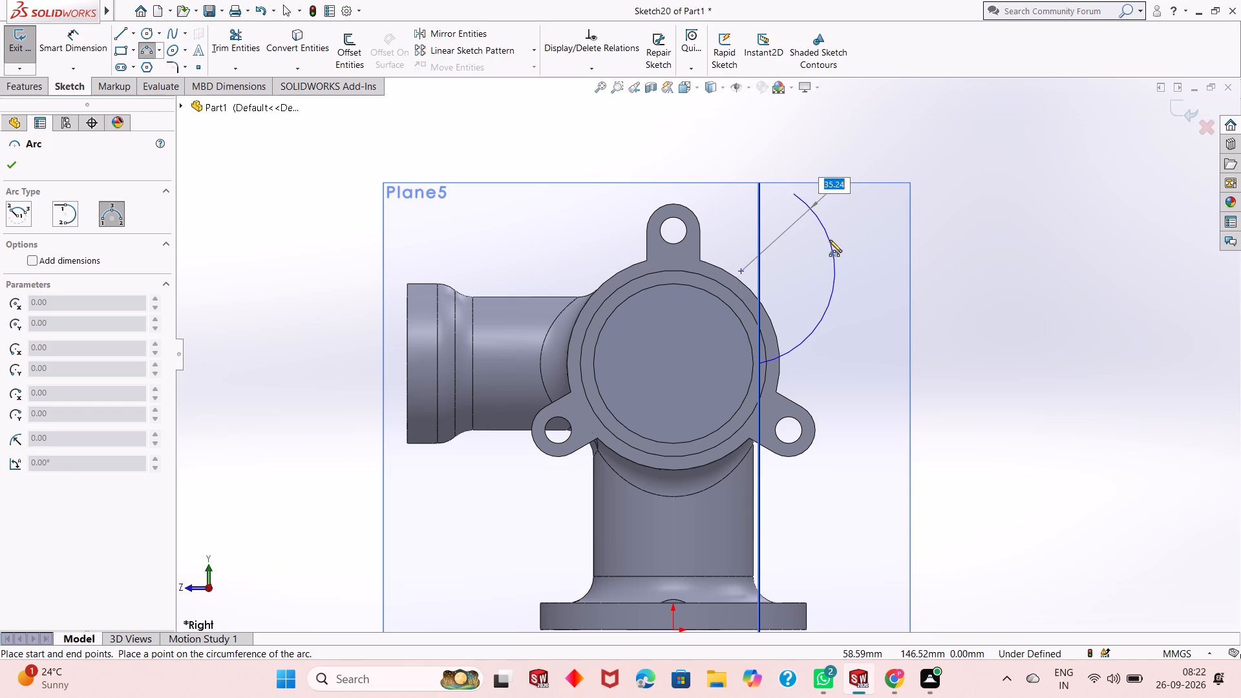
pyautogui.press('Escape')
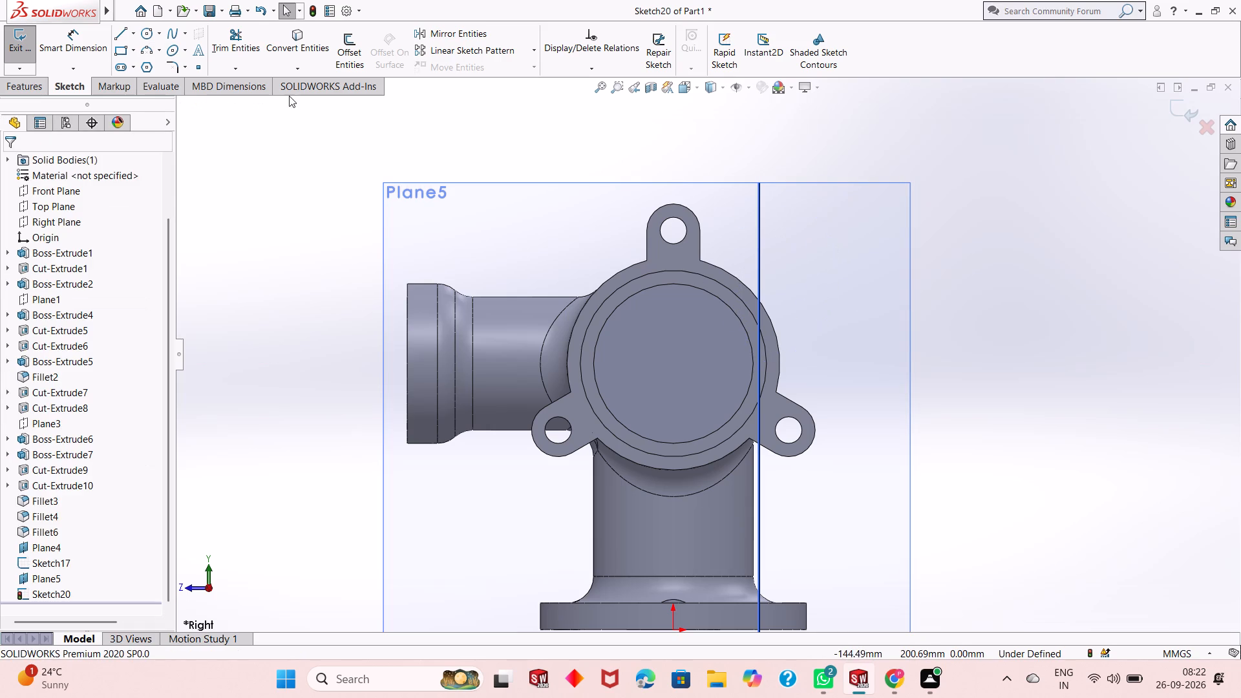
# Sketch a three-point arc of 80 mm radius from the 40 mm circle's centre on Plane4, rising away from the side branch.
pyautogui.click(144, 50)
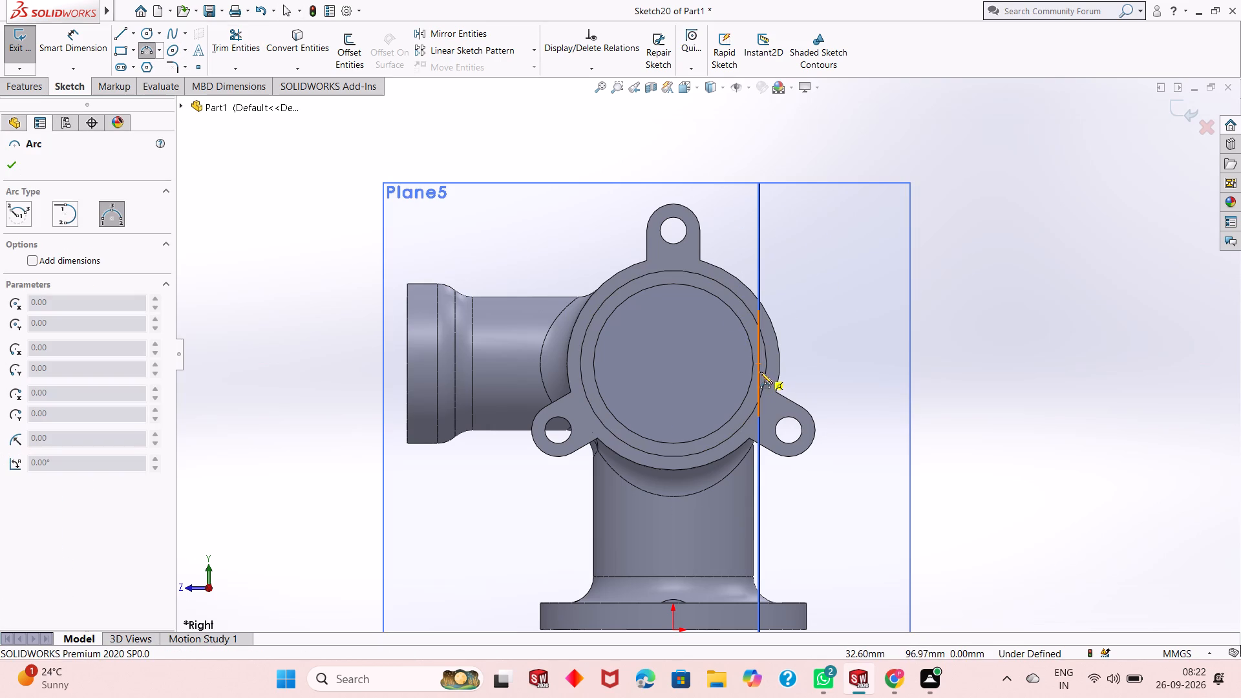
pyautogui.click(759, 364)
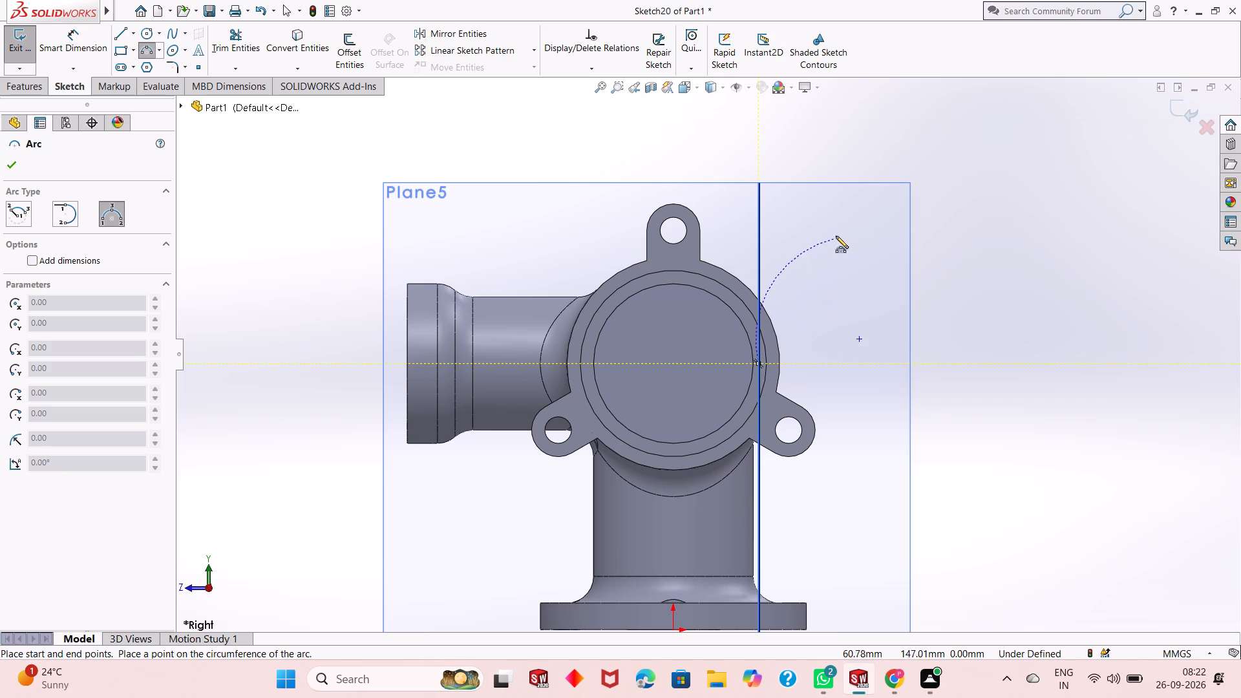
pyautogui.click(840, 208)
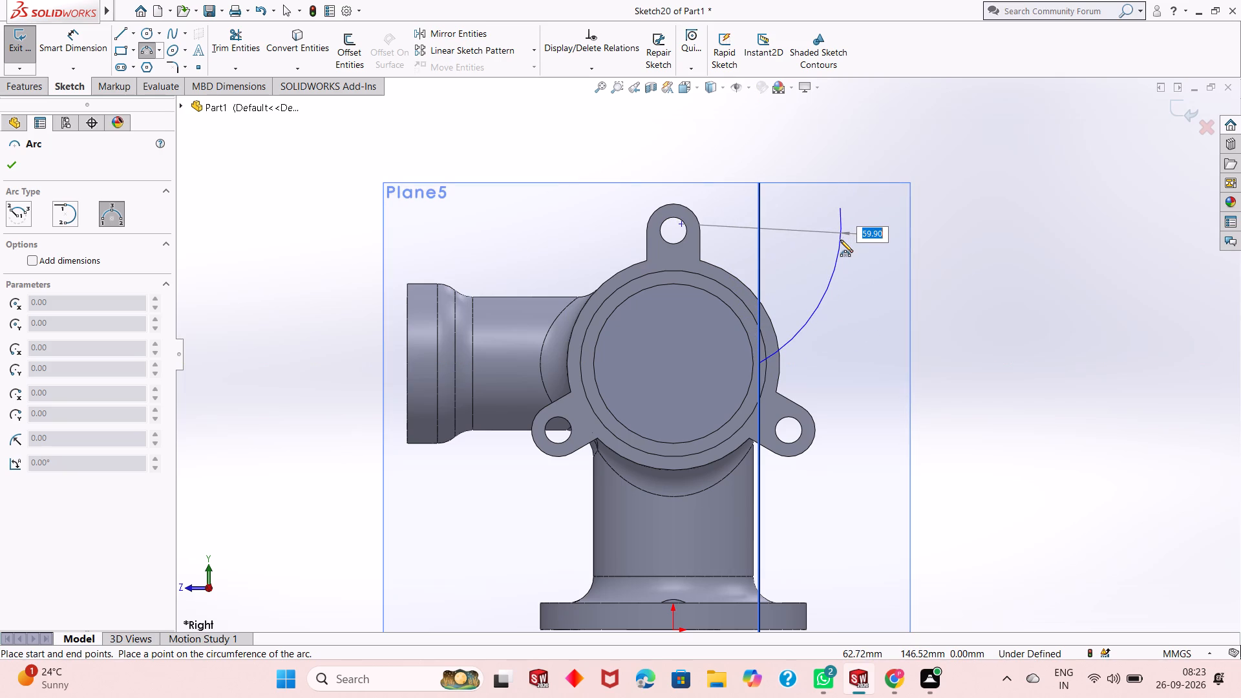
pyautogui.write('80')
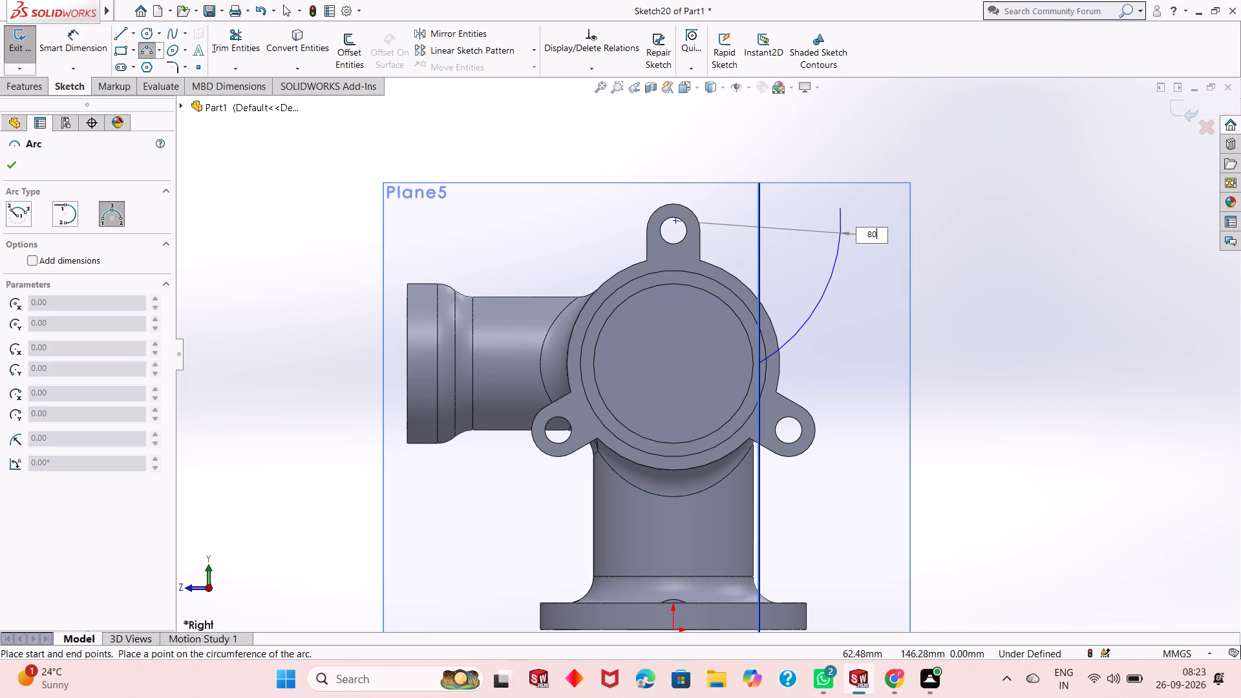
pyautogui.press('Return')
pyautogui.rightClick(964, 233)
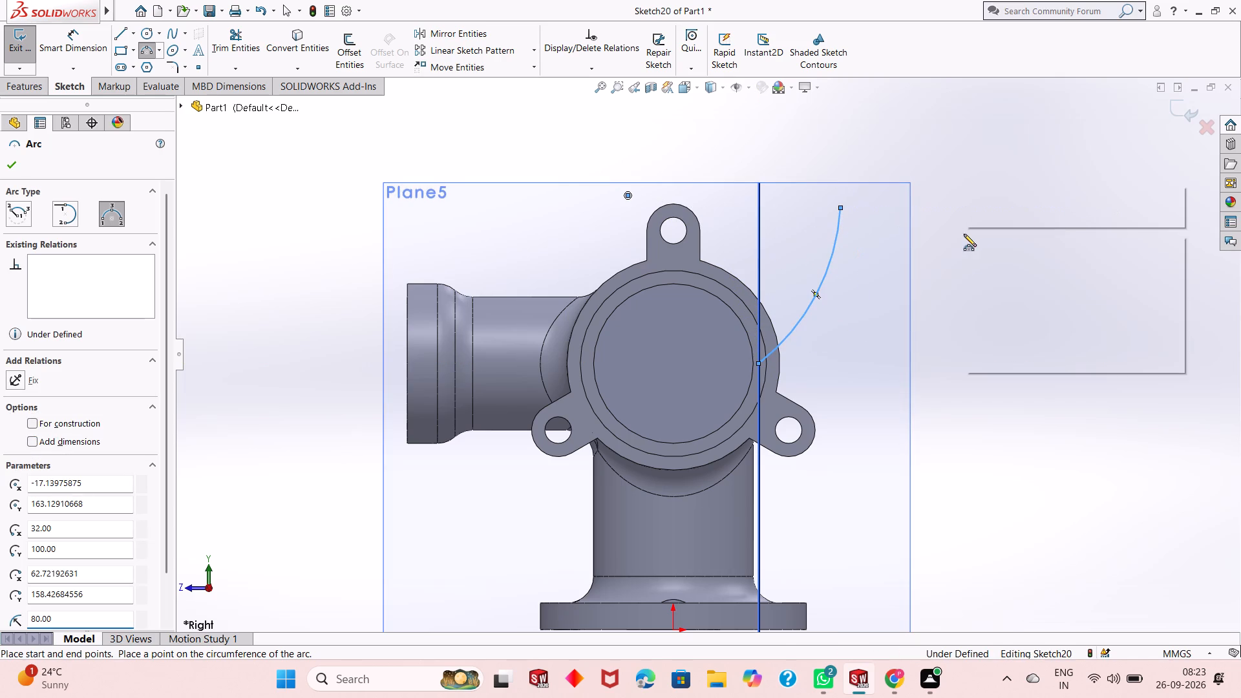
pyautogui.click(1030, 246)
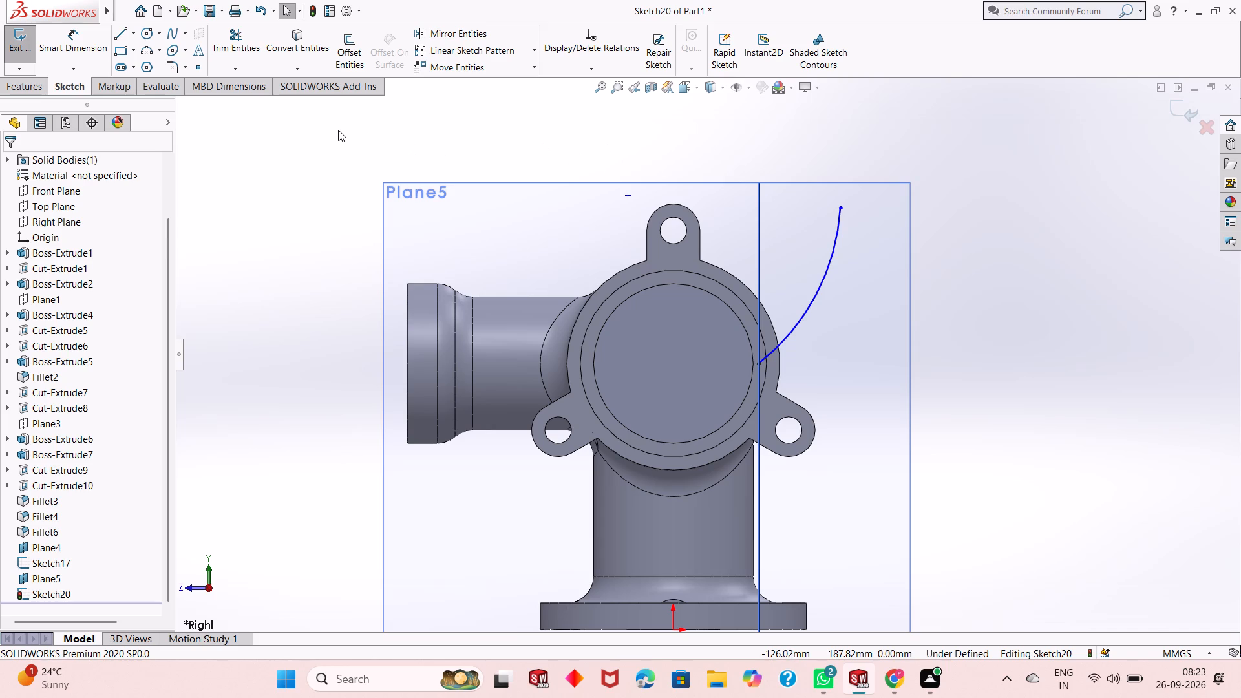
# Dimension the new arc's radius as 80 mm.
pyautogui.click(87, 47)
pyautogui.click(813, 295)
pyautogui.click(948, 433)
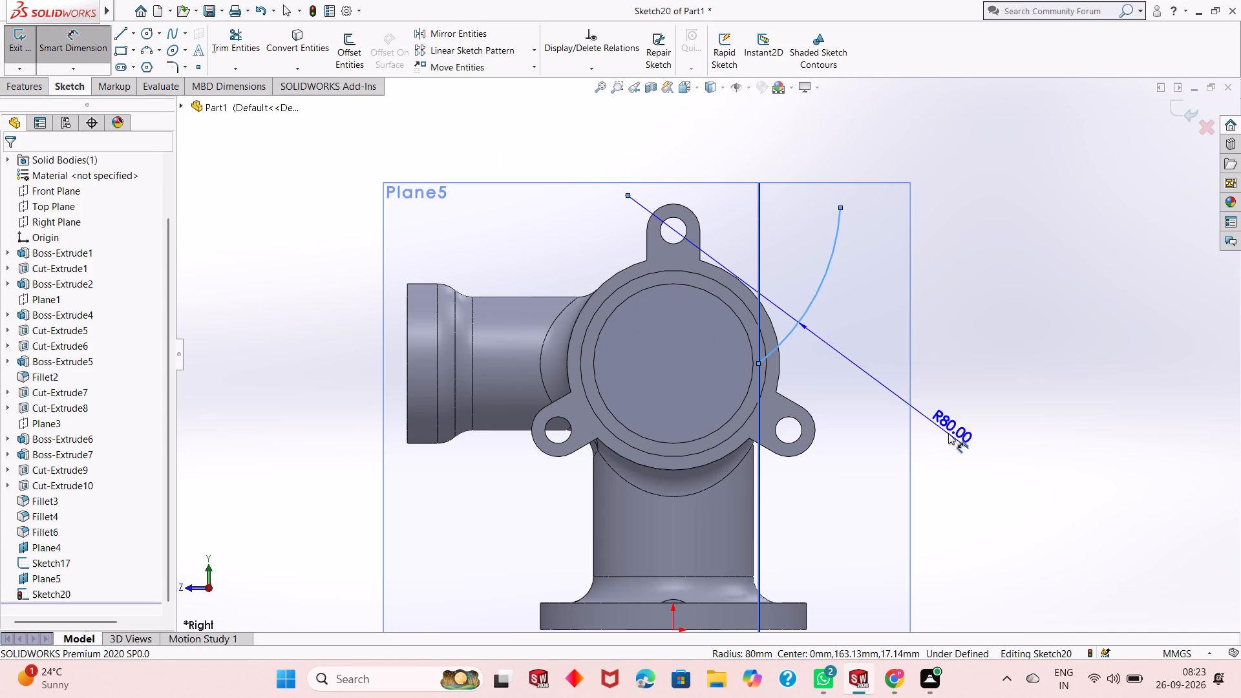
pyautogui.write('80')
pyautogui.press('Return')
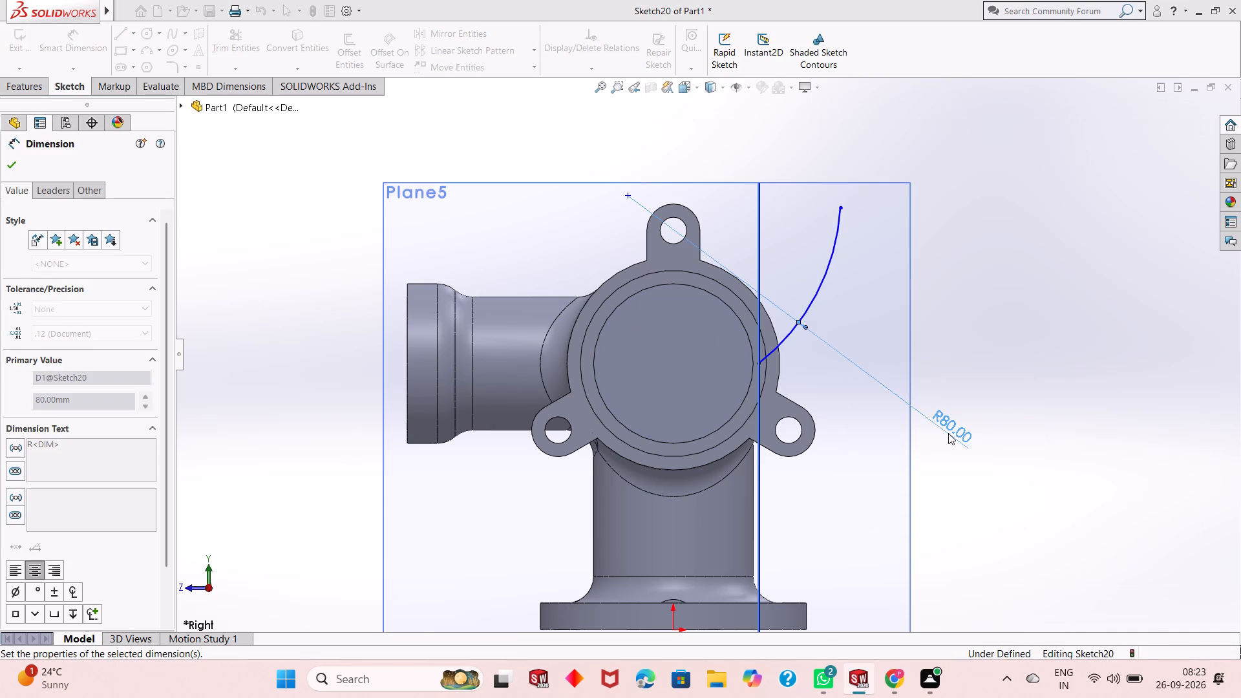
# Locate the arc's free end 60 mm above its start and 180 mm from the side branch's end face, and close the sketch.
pyautogui.click(838, 210)
pyautogui.click(758, 363)
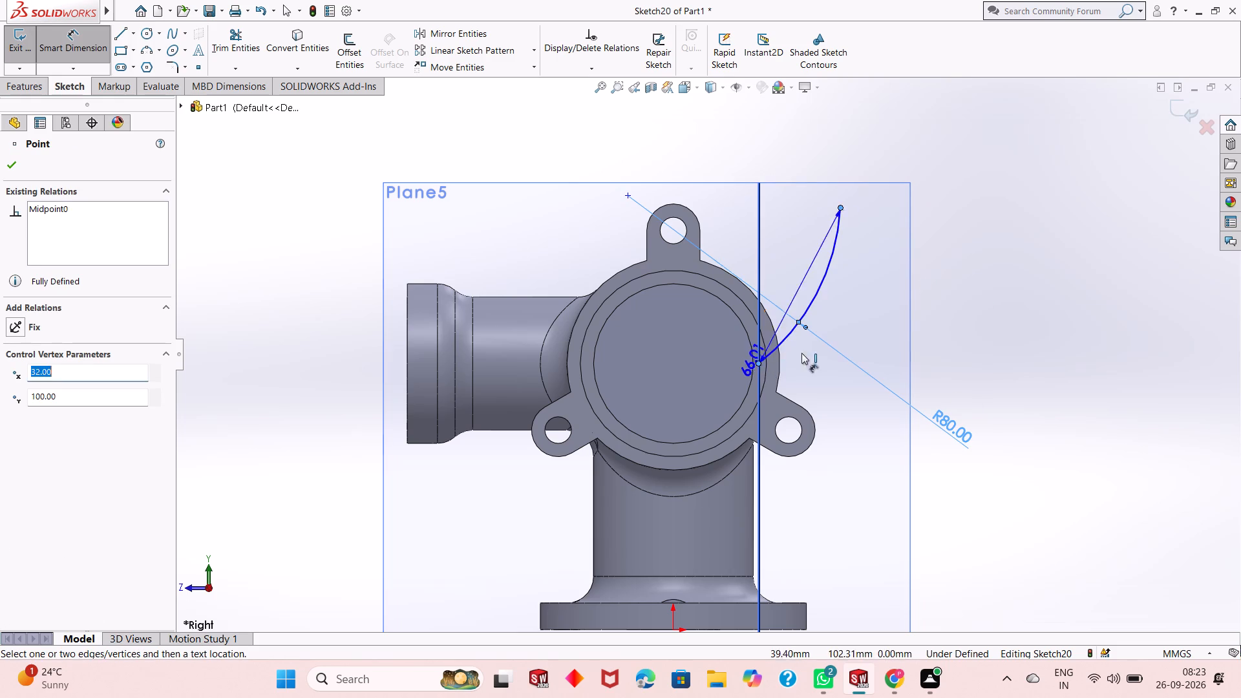
pyautogui.click(1079, 348)
pyautogui.write('60')
pyautogui.press('Return')
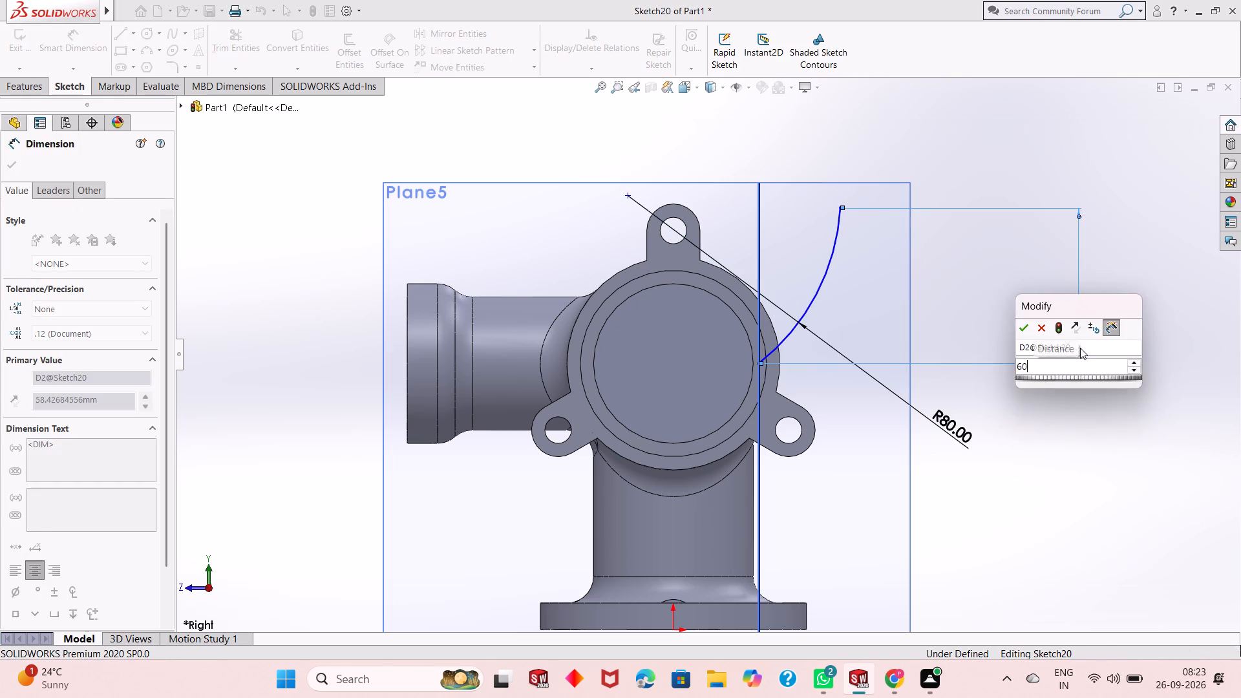
pyautogui.click(837, 204)
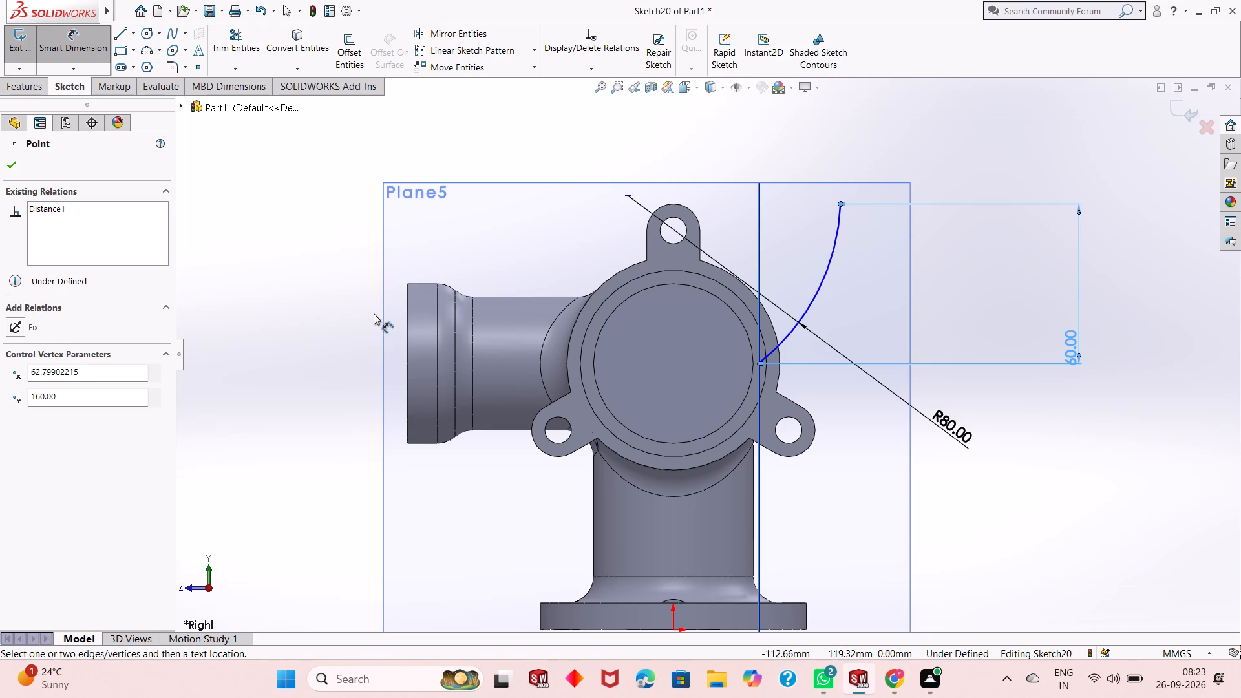
pyautogui.click(406, 287)
pyautogui.click(484, 143)
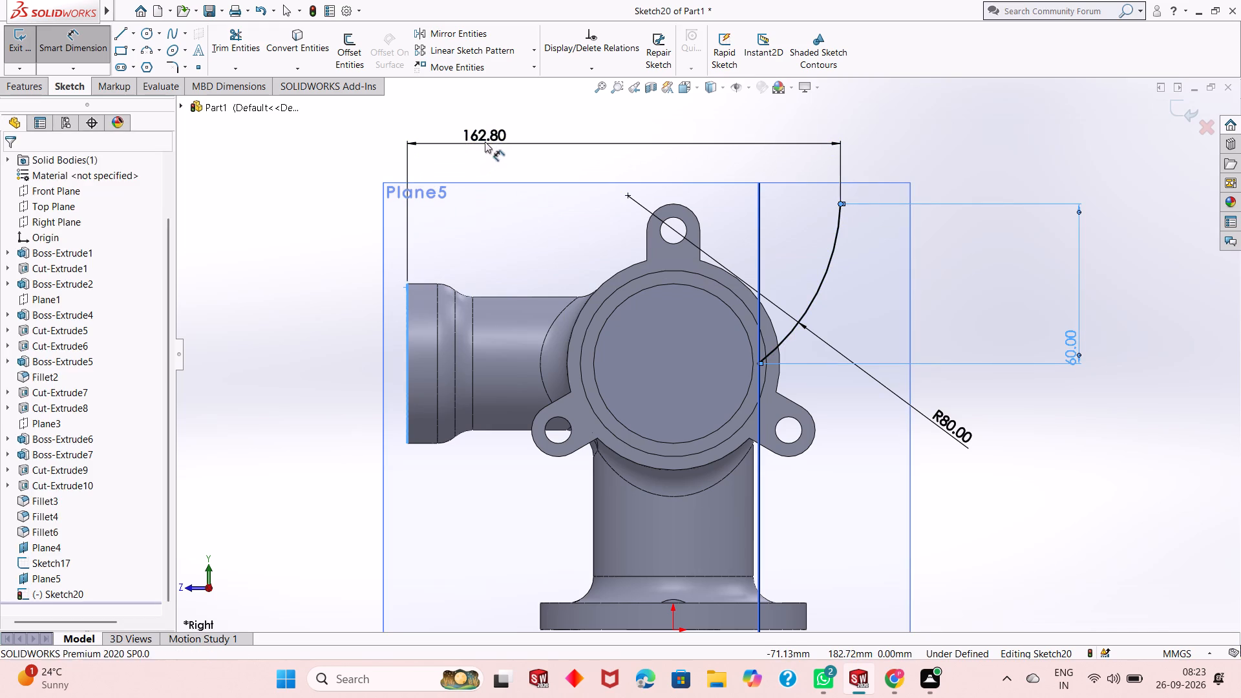
pyautogui.write('180')
pyautogui.press('Return')
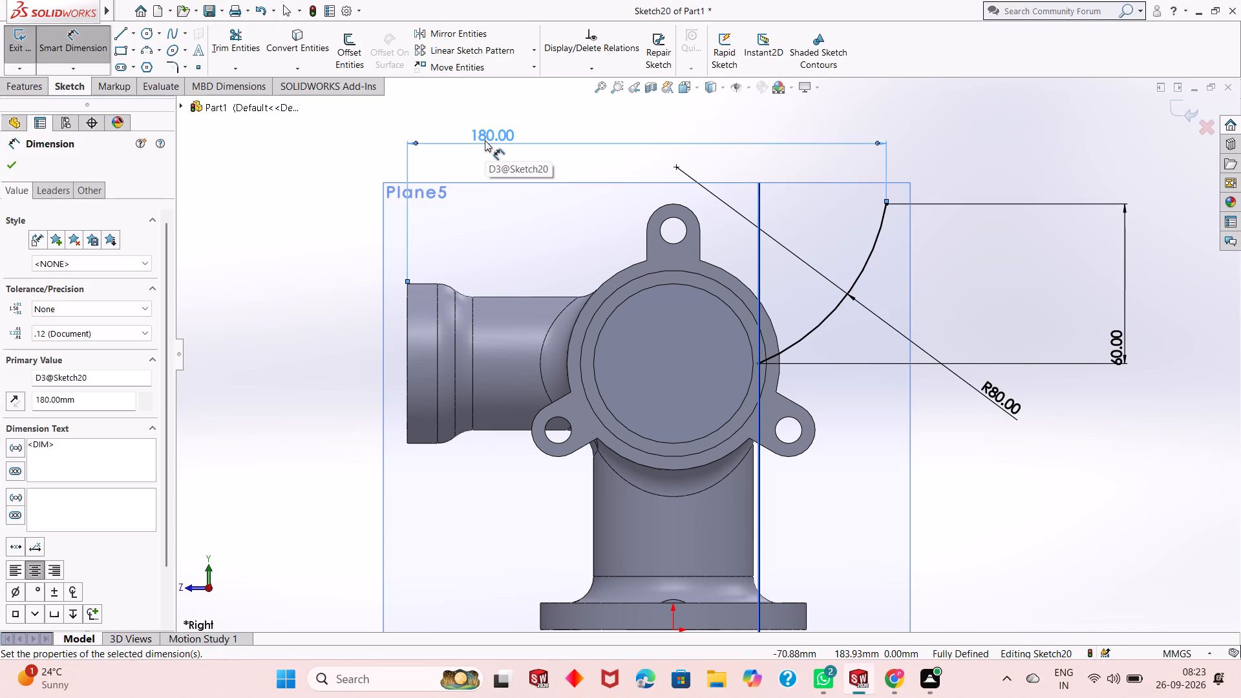
pyautogui.scroll(-3, 859, 196)
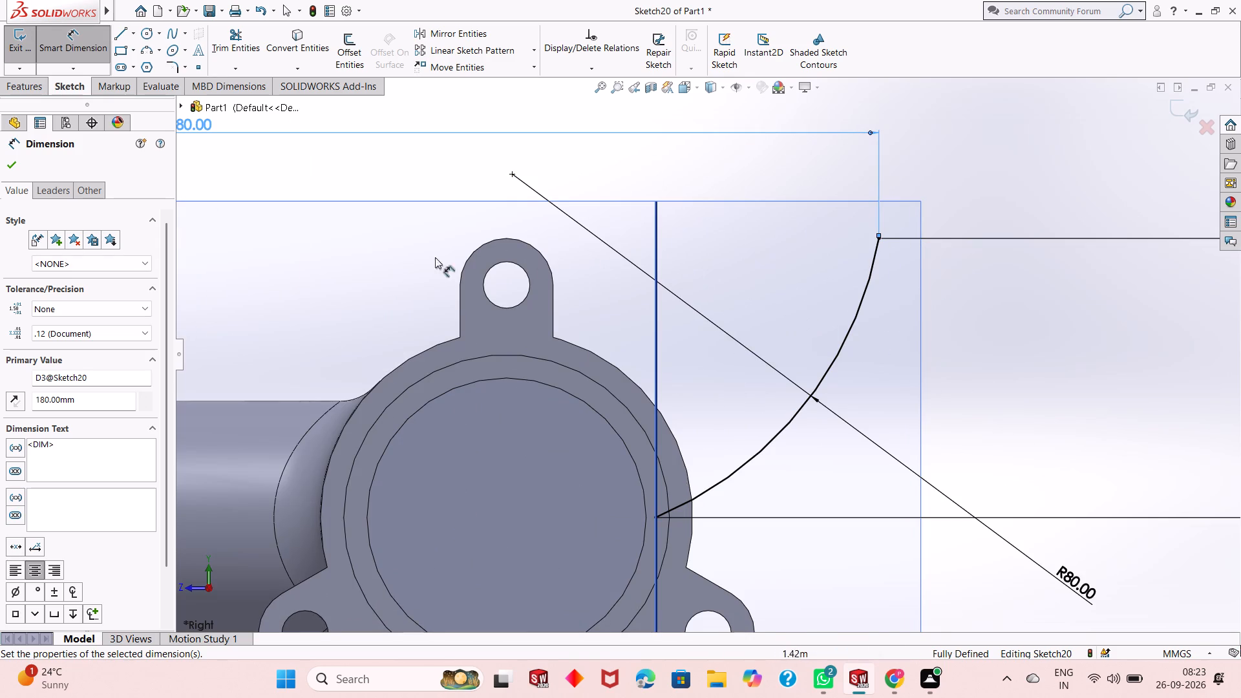
pyautogui.click(14, 164)
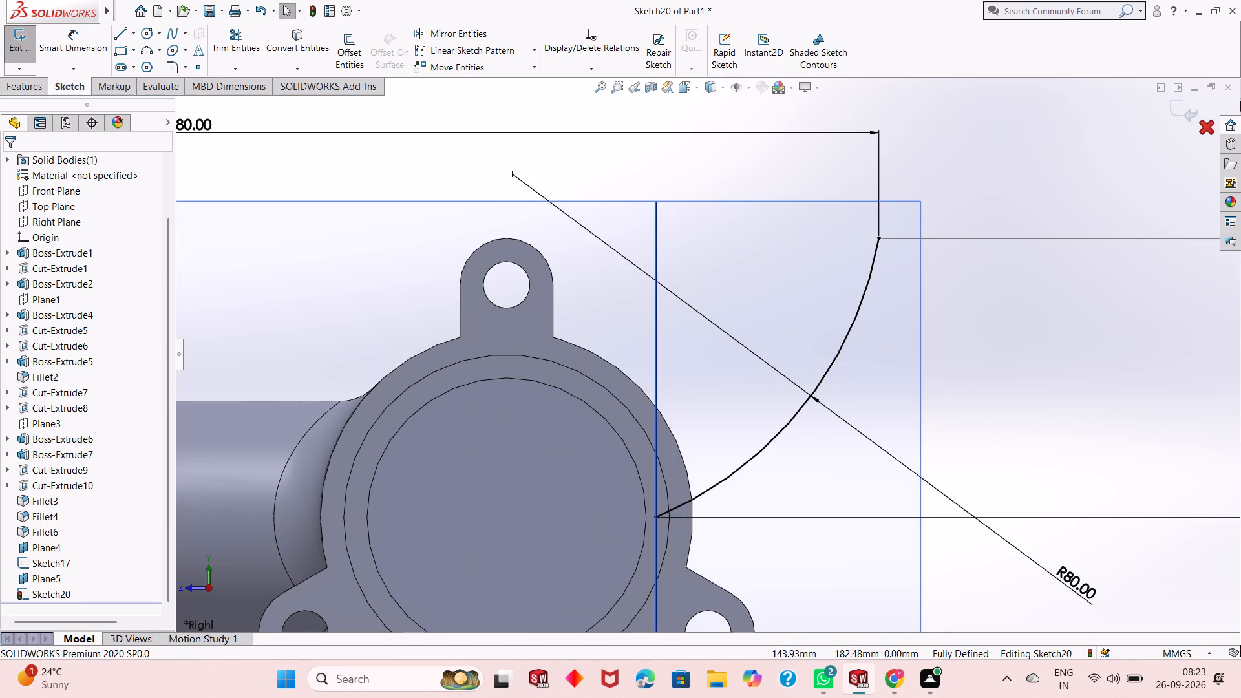
pyautogui.click(1182, 111)
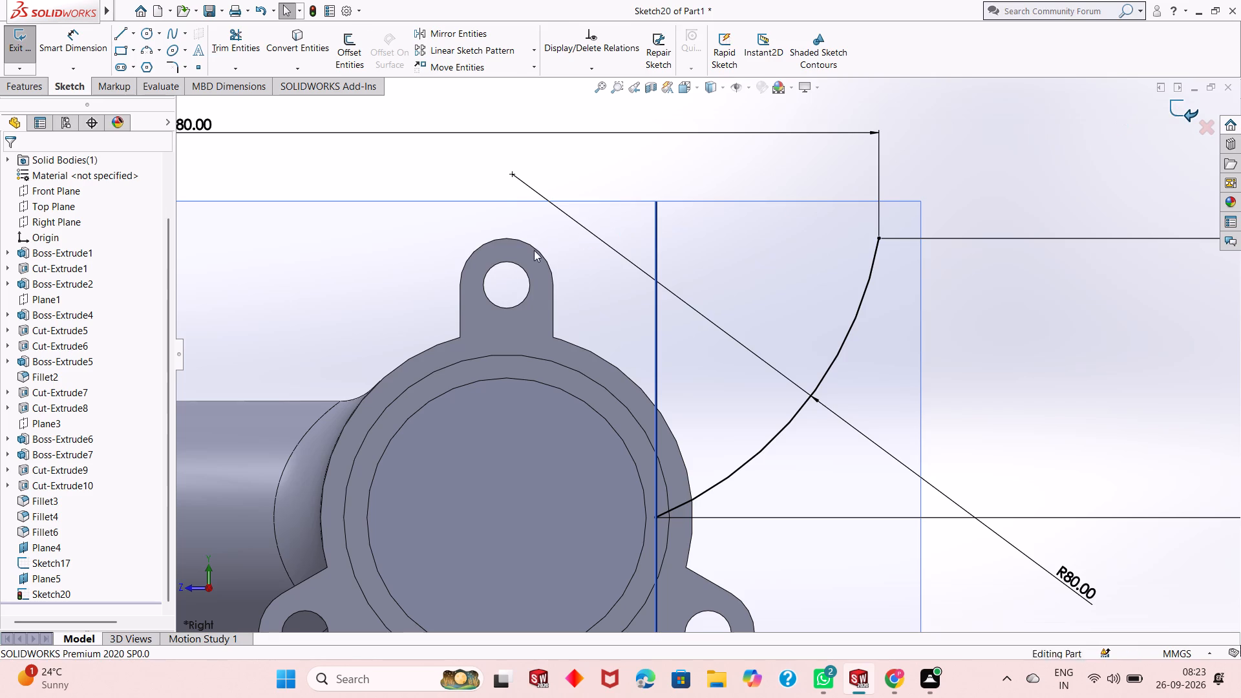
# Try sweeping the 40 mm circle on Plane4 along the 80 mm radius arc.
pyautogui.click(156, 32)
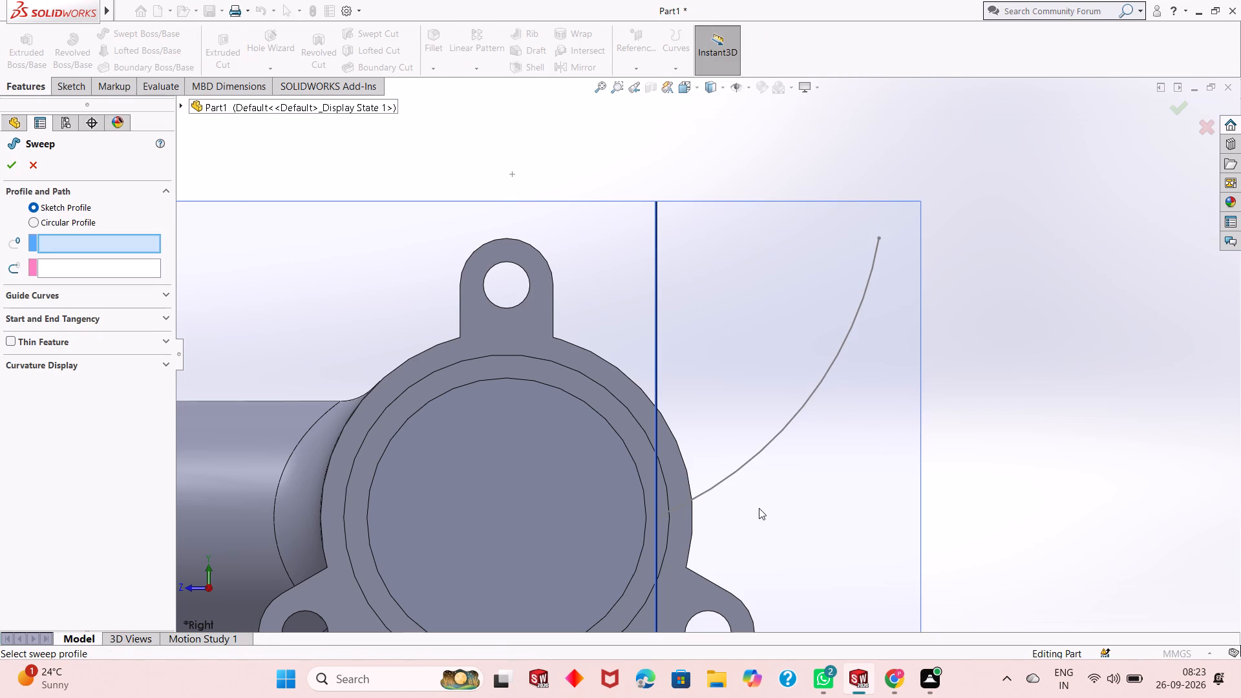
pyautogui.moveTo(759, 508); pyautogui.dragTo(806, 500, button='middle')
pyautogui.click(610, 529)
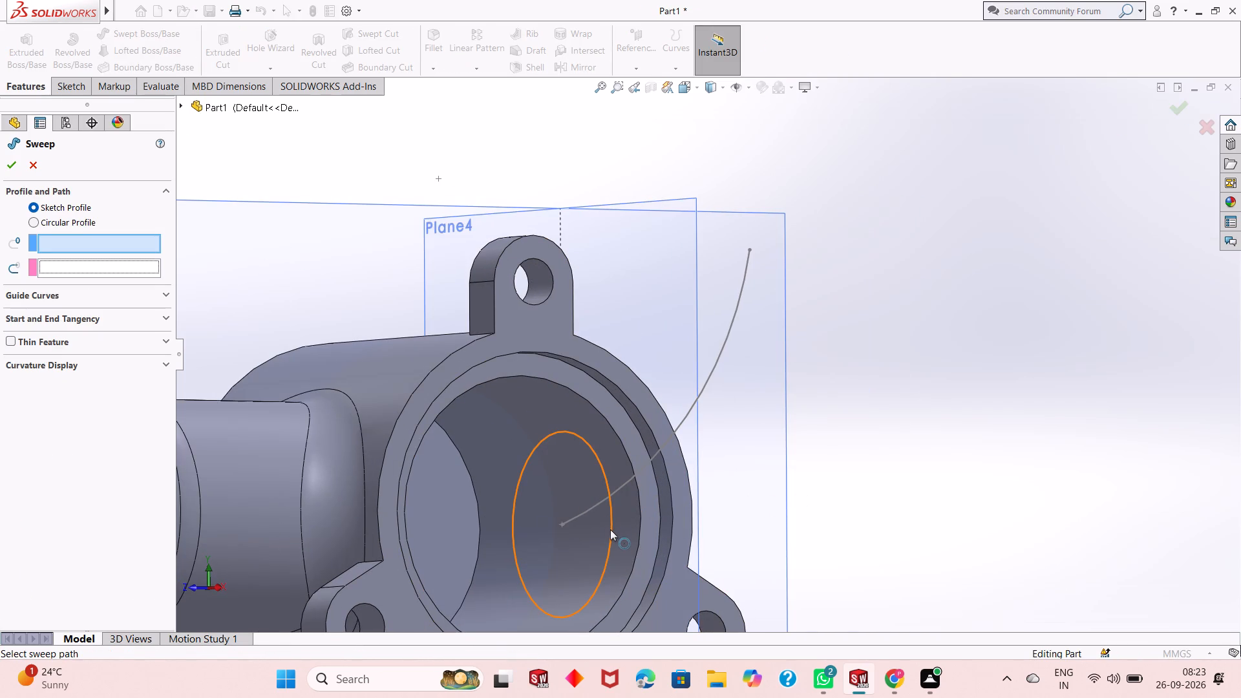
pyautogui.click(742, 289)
# Examine the swept branch preview against the fitting from several angles and in side view, and cancel the sweep.
pyautogui.moveTo(845, 352); pyautogui.dragTo(781, 400, button='middle')
pyautogui.scroll(2, 783, 400)
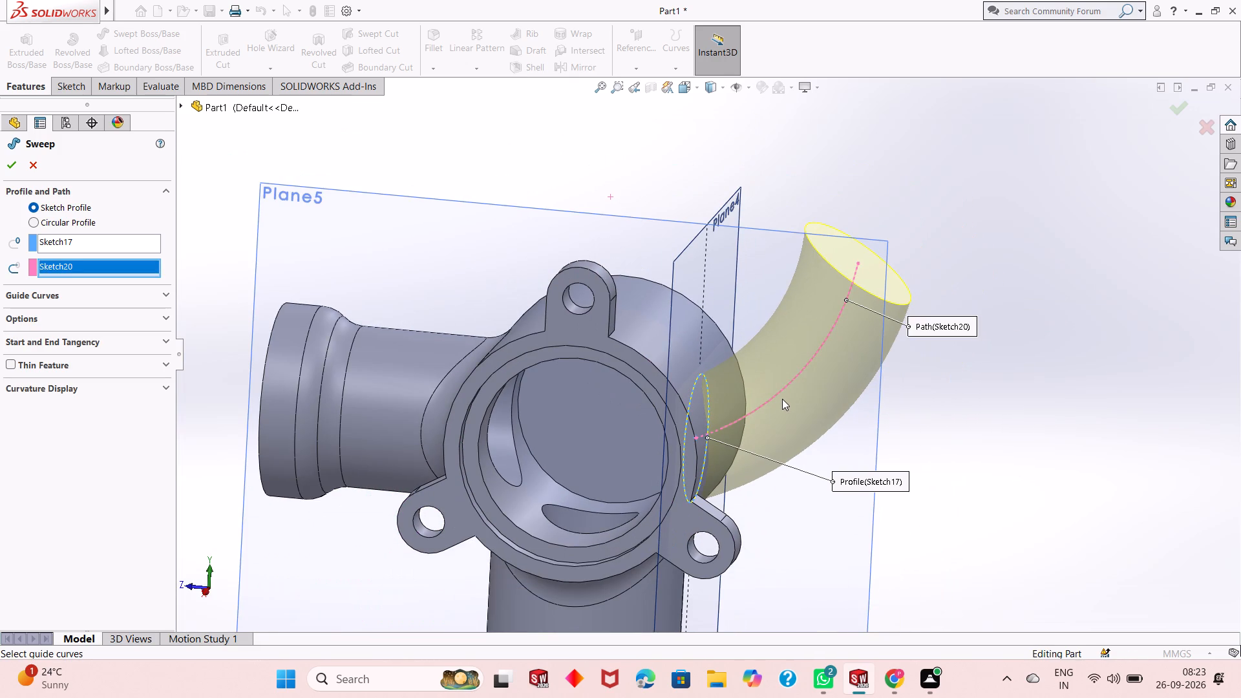
pyautogui.scroll(-1, 471, 192)
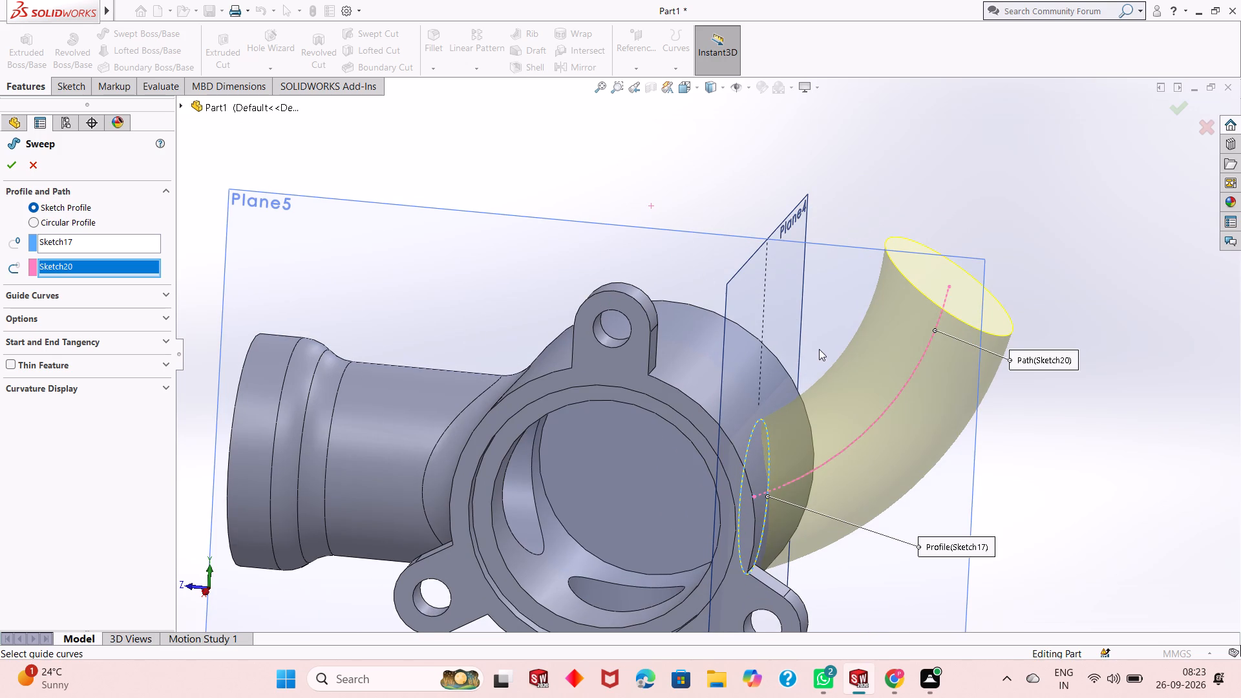
pyautogui.scroll(-1, 820, 349)
pyautogui.scroll(5, 799, 339)
pyautogui.moveTo(887, 425); pyautogui.dragTo(850, 389, button='middle')
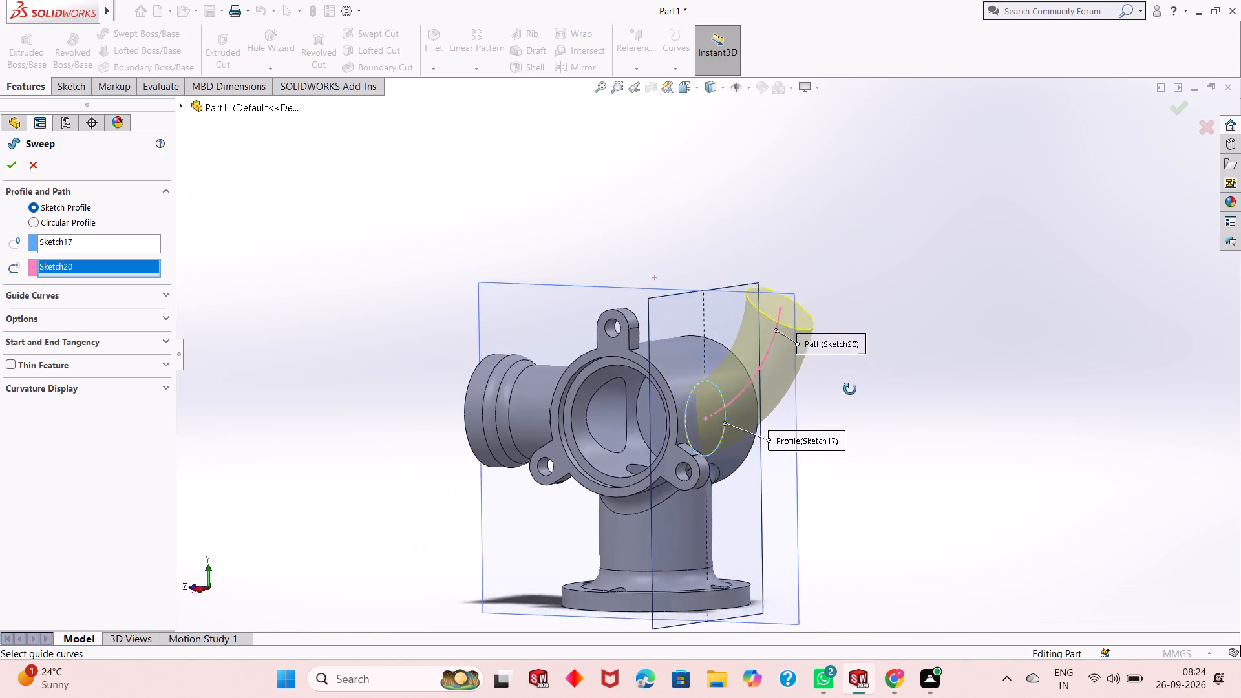
pyautogui.moveTo(850, 389); pyautogui.dragTo(893, 368, button='middle')
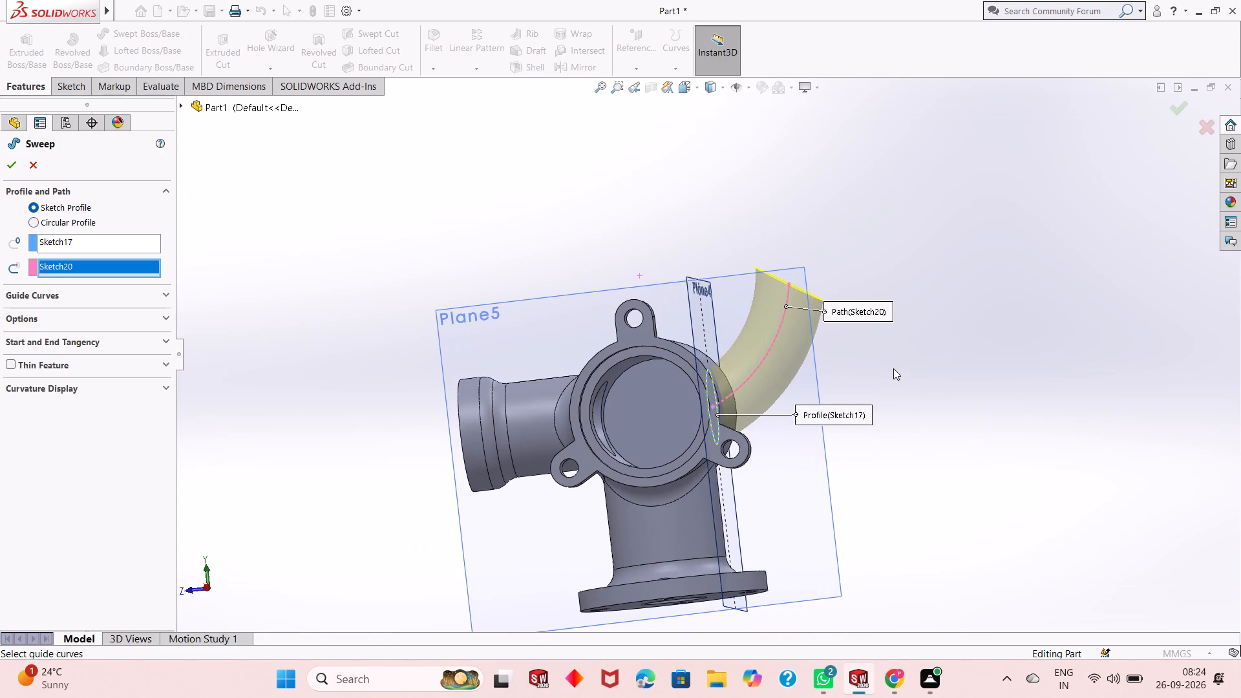
pyautogui.moveTo(842, 403); pyautogui.dragTo(842, 439, button='middle')
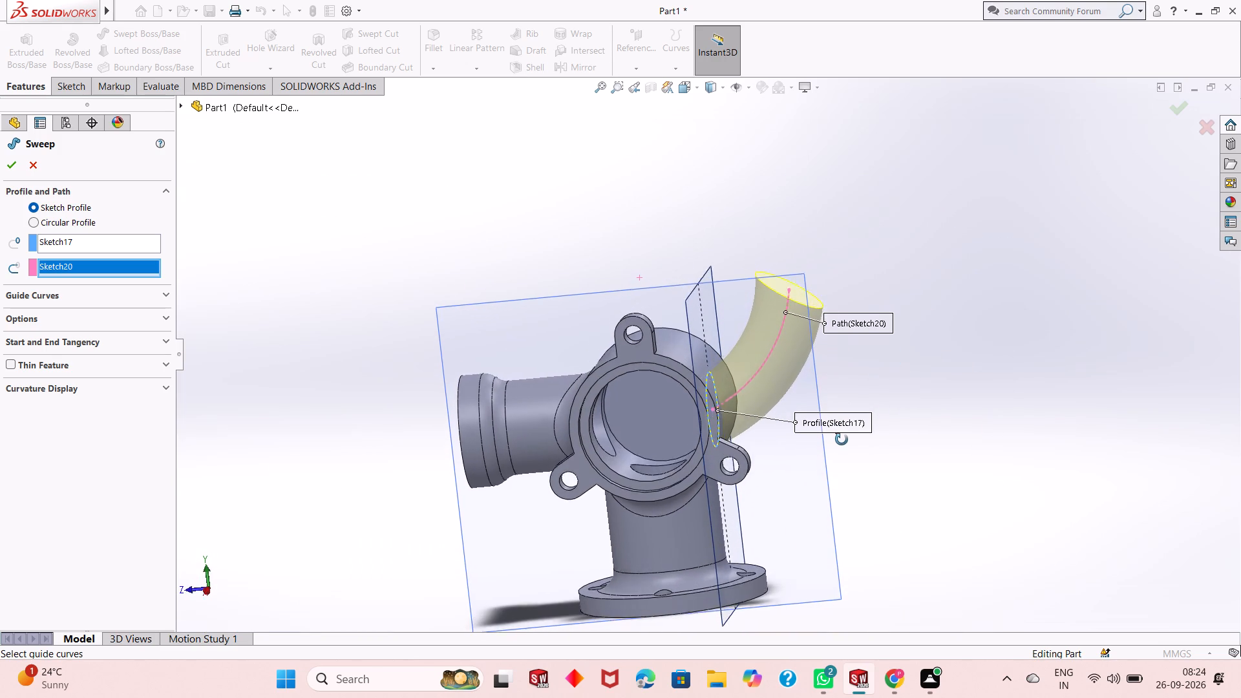
pyautogui.moveTo(842, 439); pyautogui.dragTo(855, 445, button='middle')
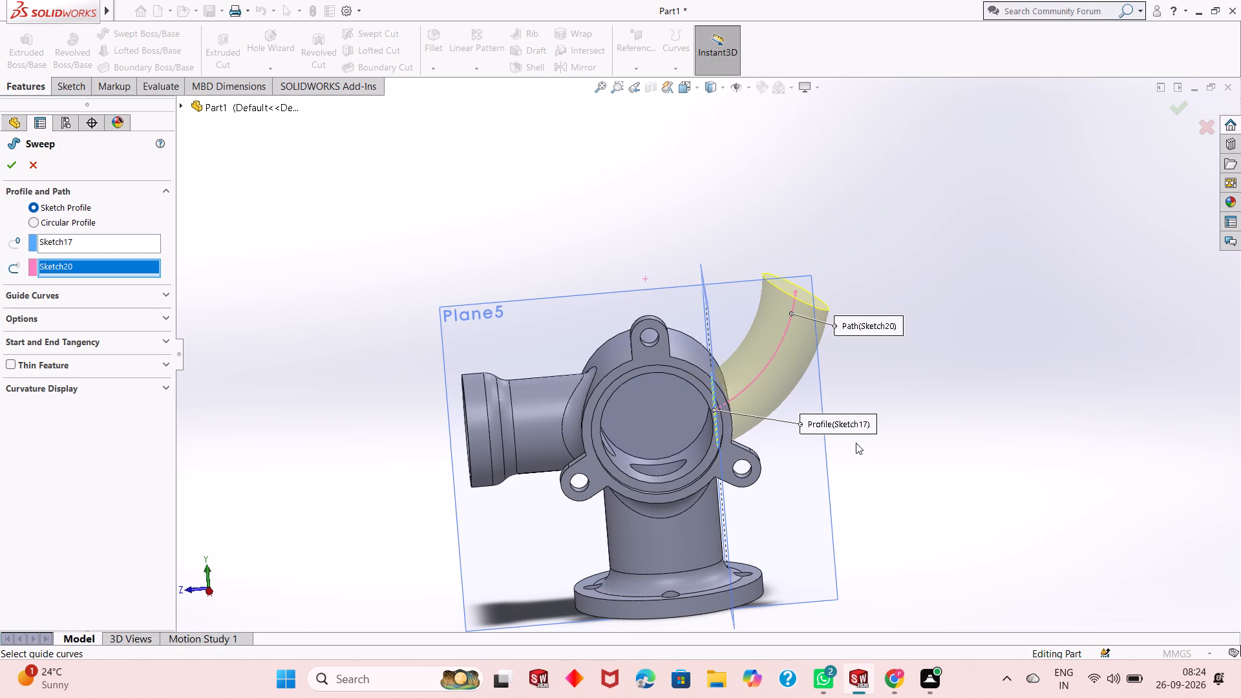
pyautogui.moveTo(855, 443); pyautogui.dragTo(858, 403, button='middle')
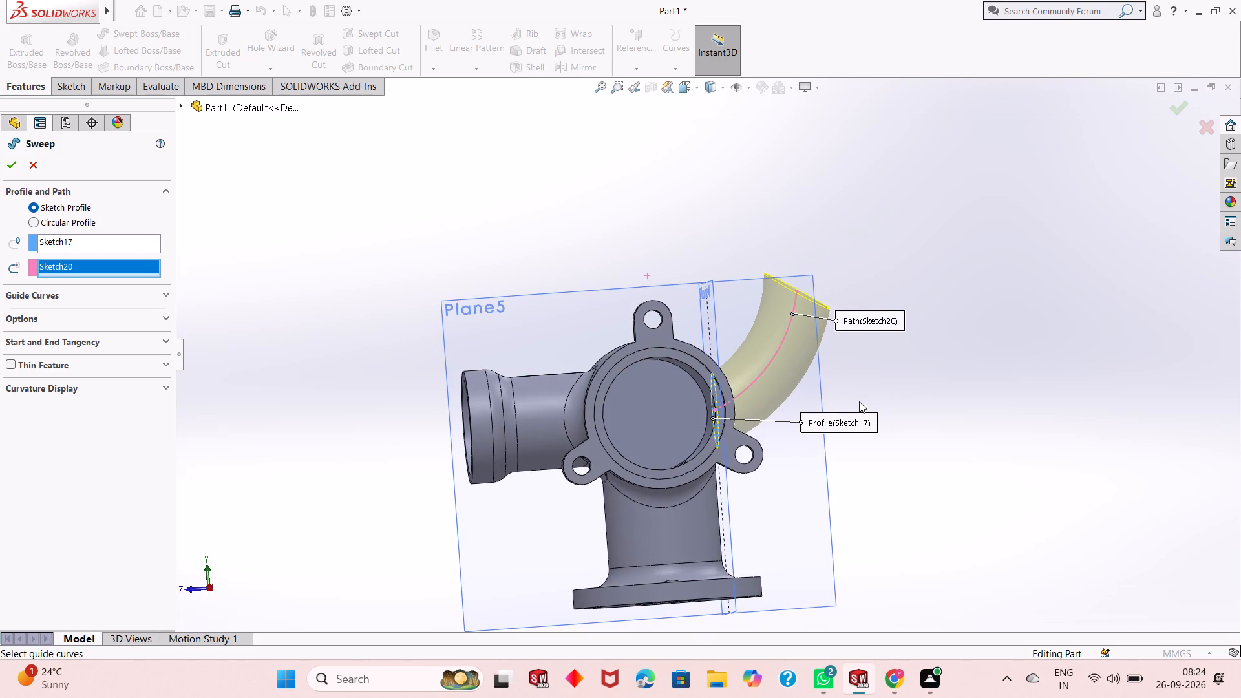
pyautogui.hotkey('ctrl', '8')
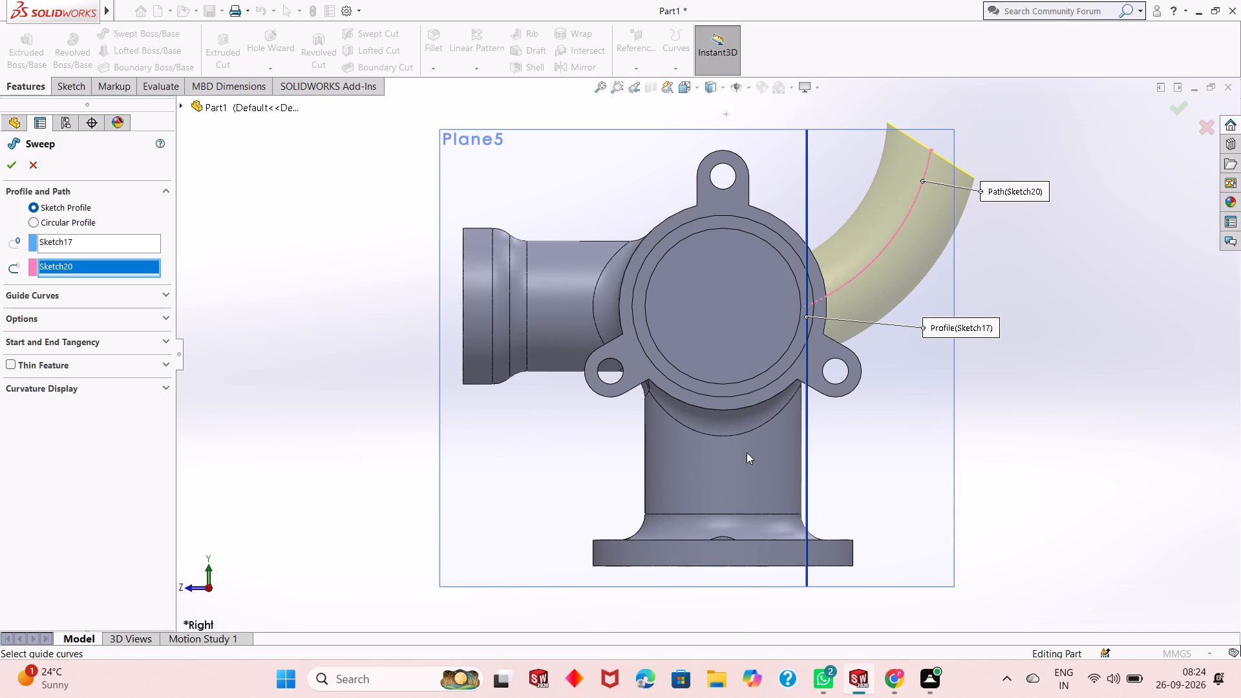
pyautogui.scroll(2, 907, 312)
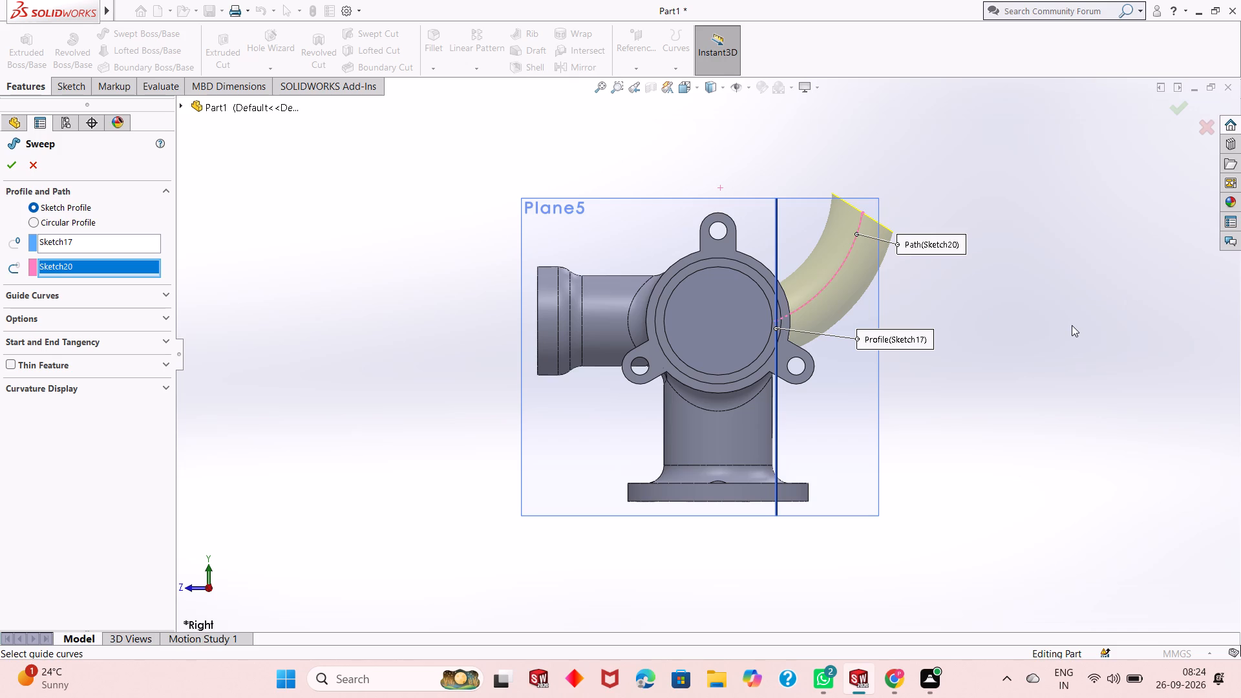
pyautogui.scroll(1, 1069, 328)
pyautogui.scroll(-2, 772, 327)
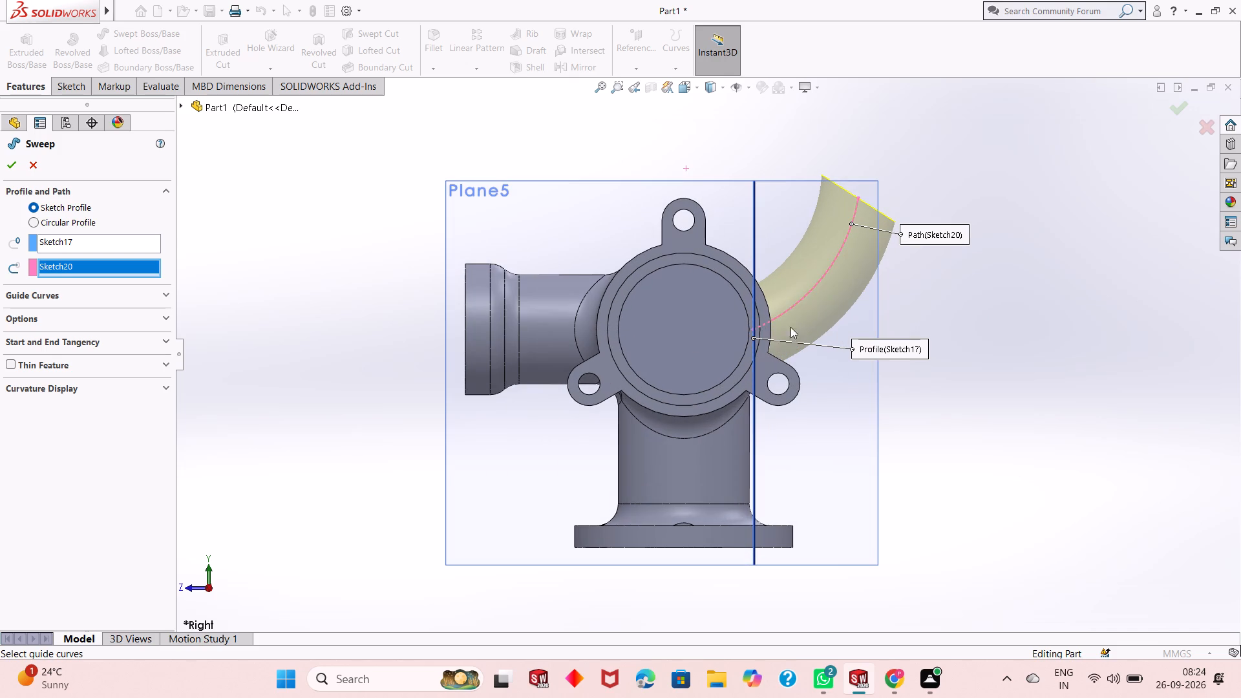
pyautogui.hotkey('ctrl', 'z')
pyautogui.hotkey('ctrl', 'z')
pyautogui.press('Escape')
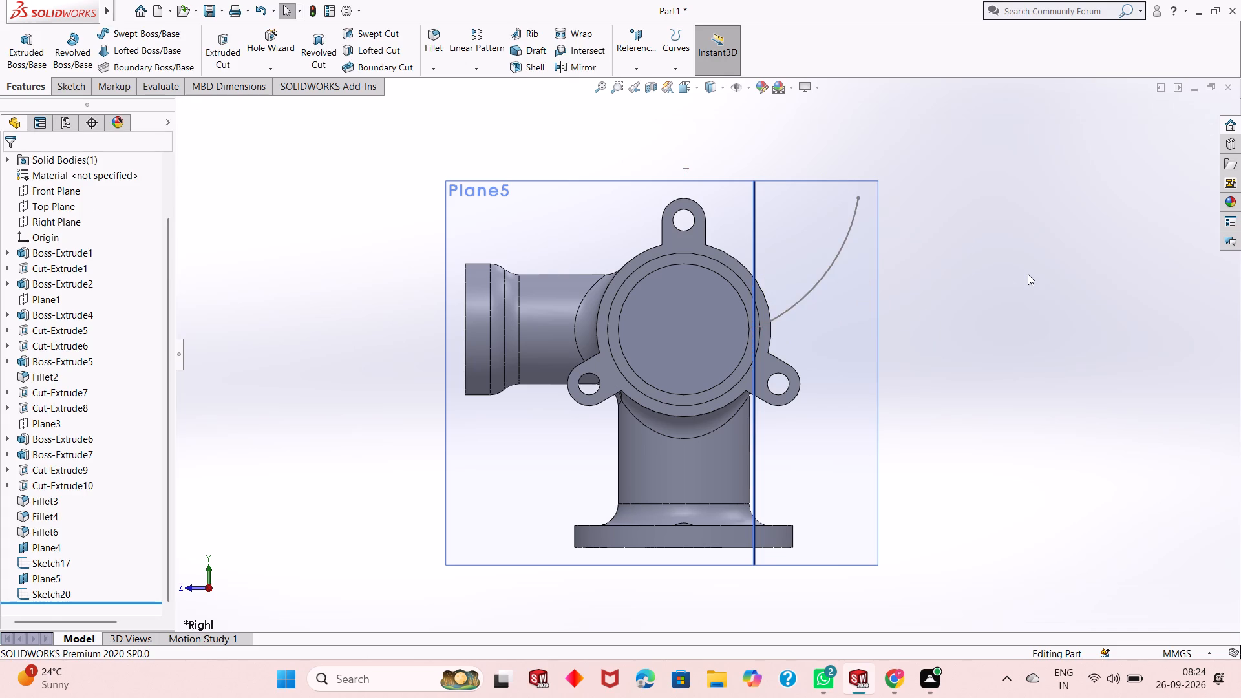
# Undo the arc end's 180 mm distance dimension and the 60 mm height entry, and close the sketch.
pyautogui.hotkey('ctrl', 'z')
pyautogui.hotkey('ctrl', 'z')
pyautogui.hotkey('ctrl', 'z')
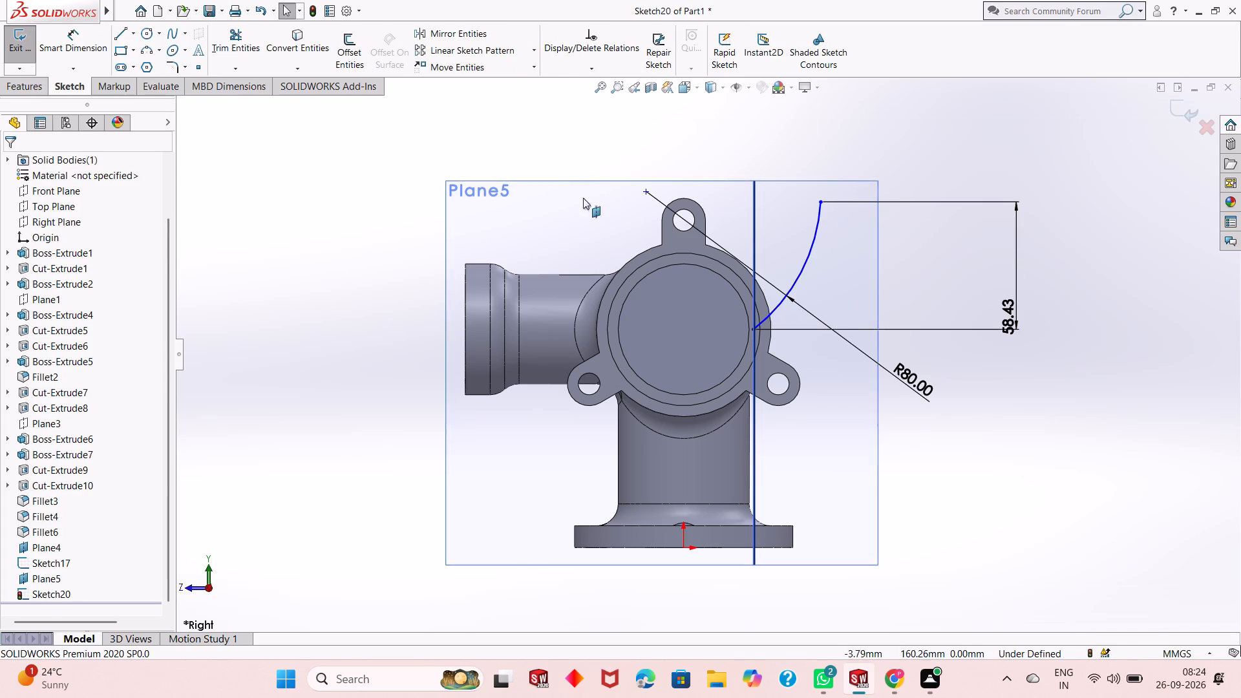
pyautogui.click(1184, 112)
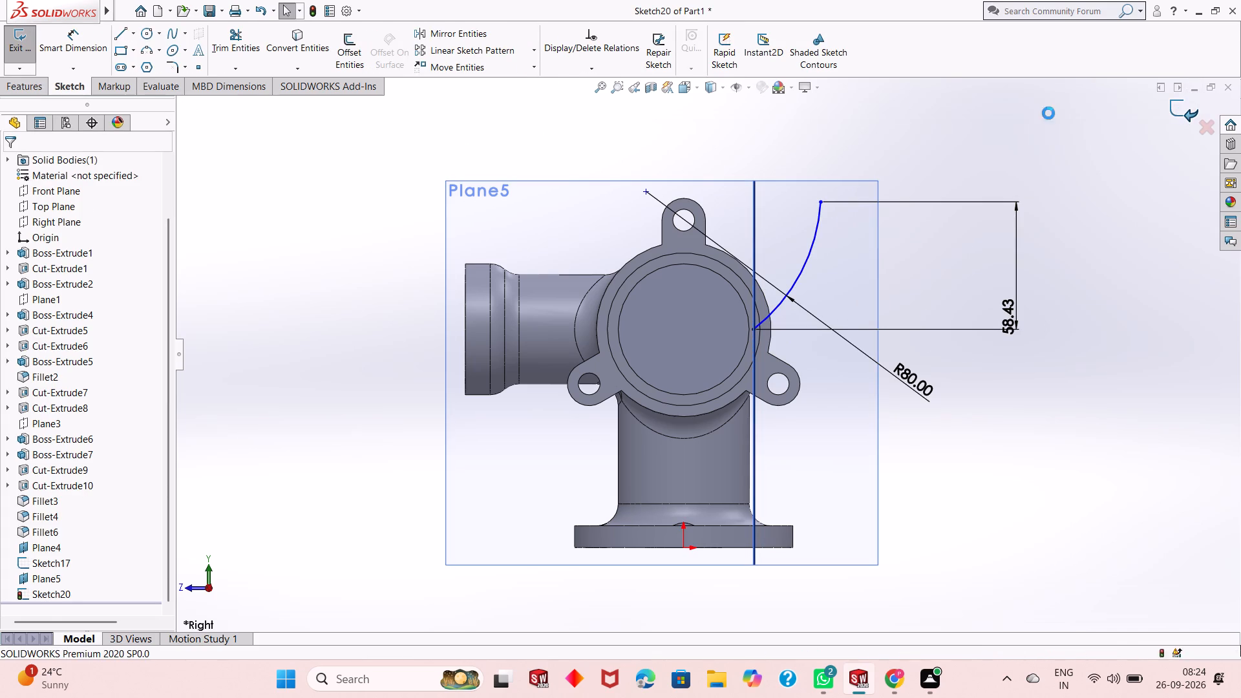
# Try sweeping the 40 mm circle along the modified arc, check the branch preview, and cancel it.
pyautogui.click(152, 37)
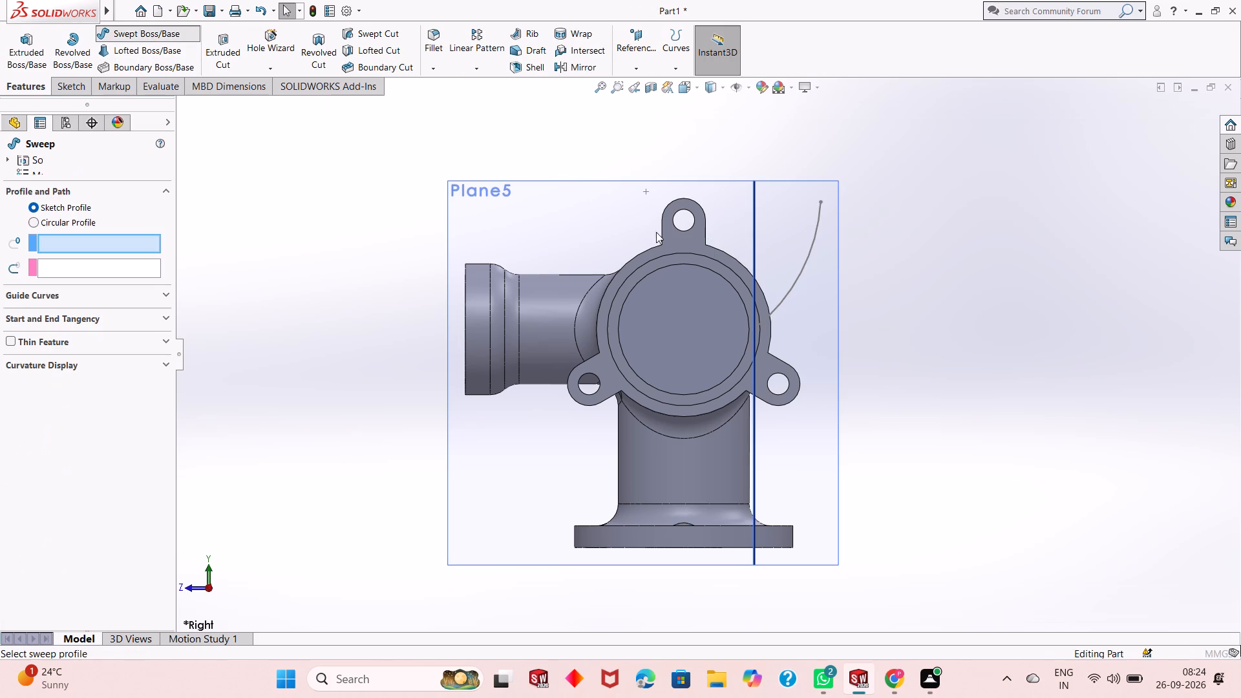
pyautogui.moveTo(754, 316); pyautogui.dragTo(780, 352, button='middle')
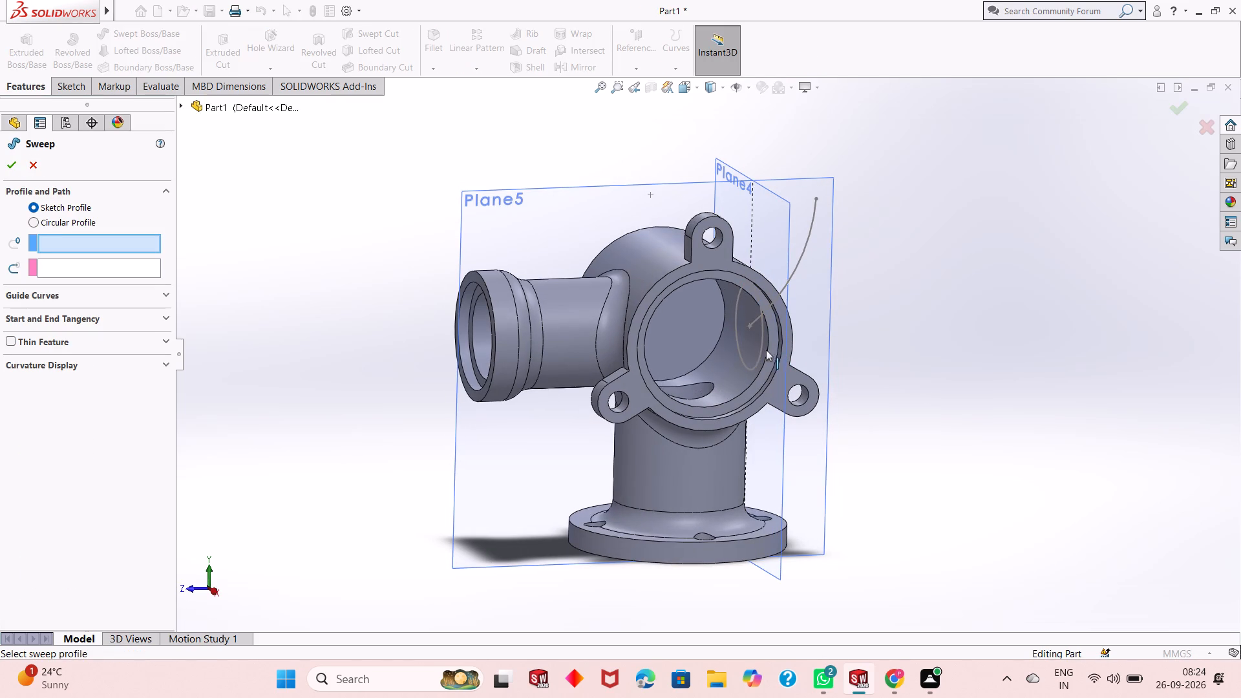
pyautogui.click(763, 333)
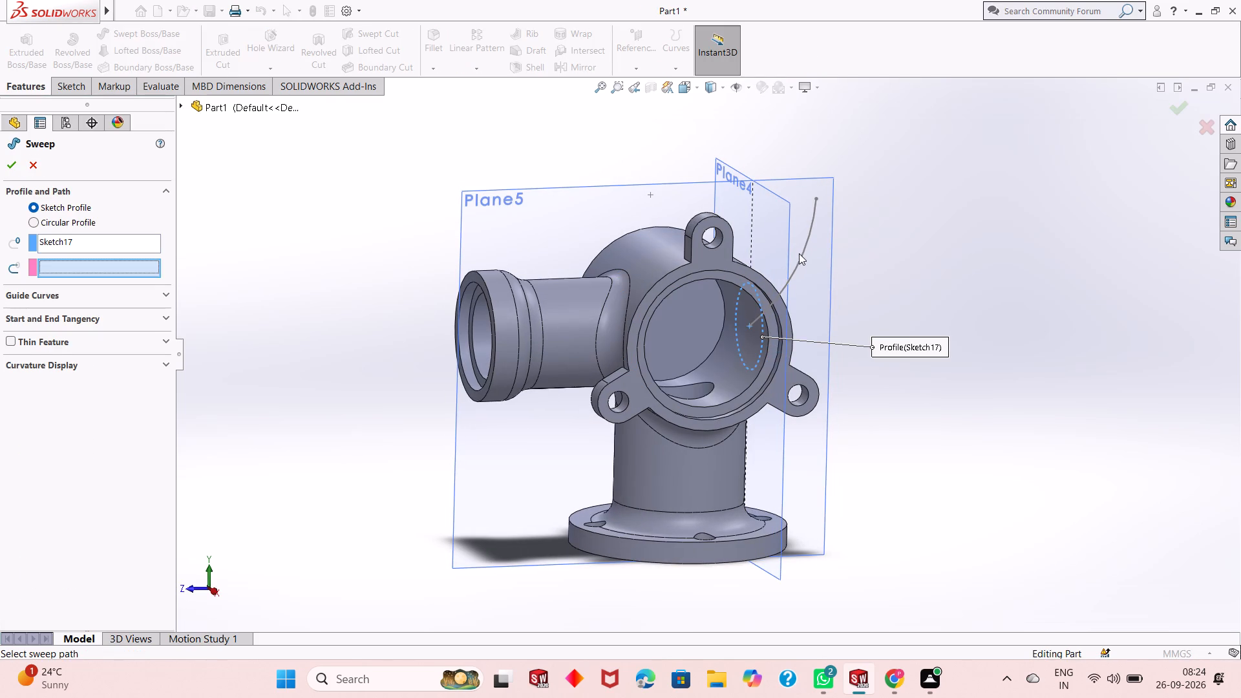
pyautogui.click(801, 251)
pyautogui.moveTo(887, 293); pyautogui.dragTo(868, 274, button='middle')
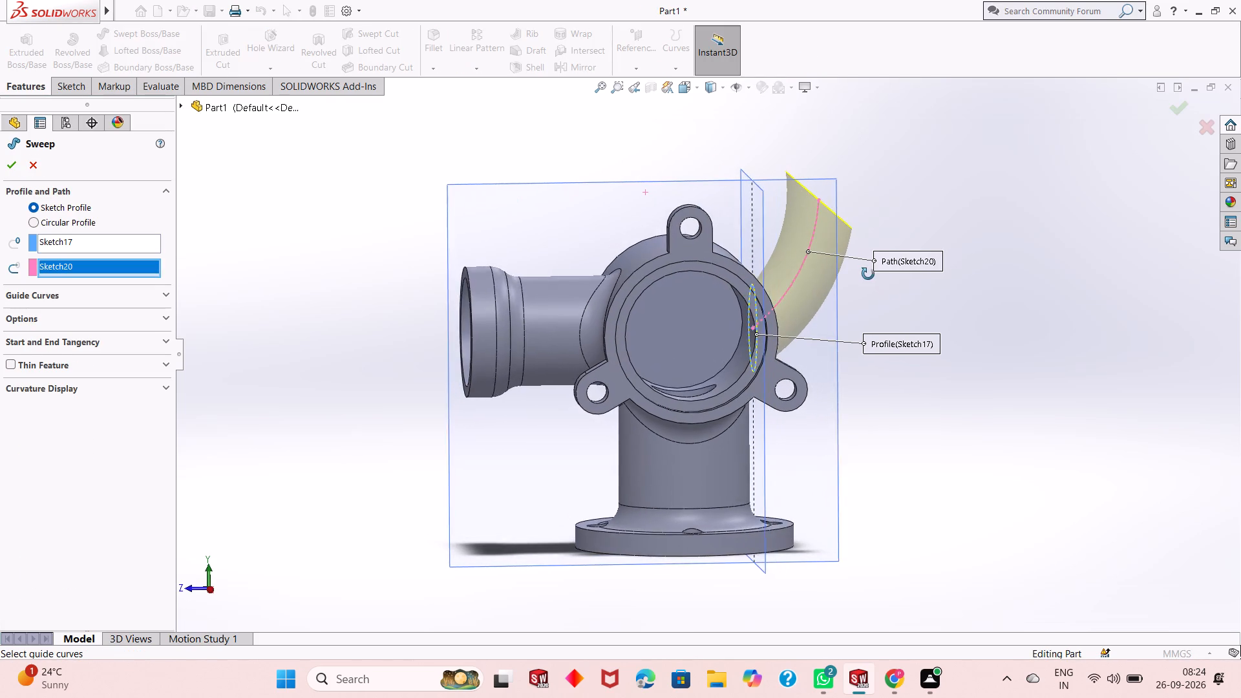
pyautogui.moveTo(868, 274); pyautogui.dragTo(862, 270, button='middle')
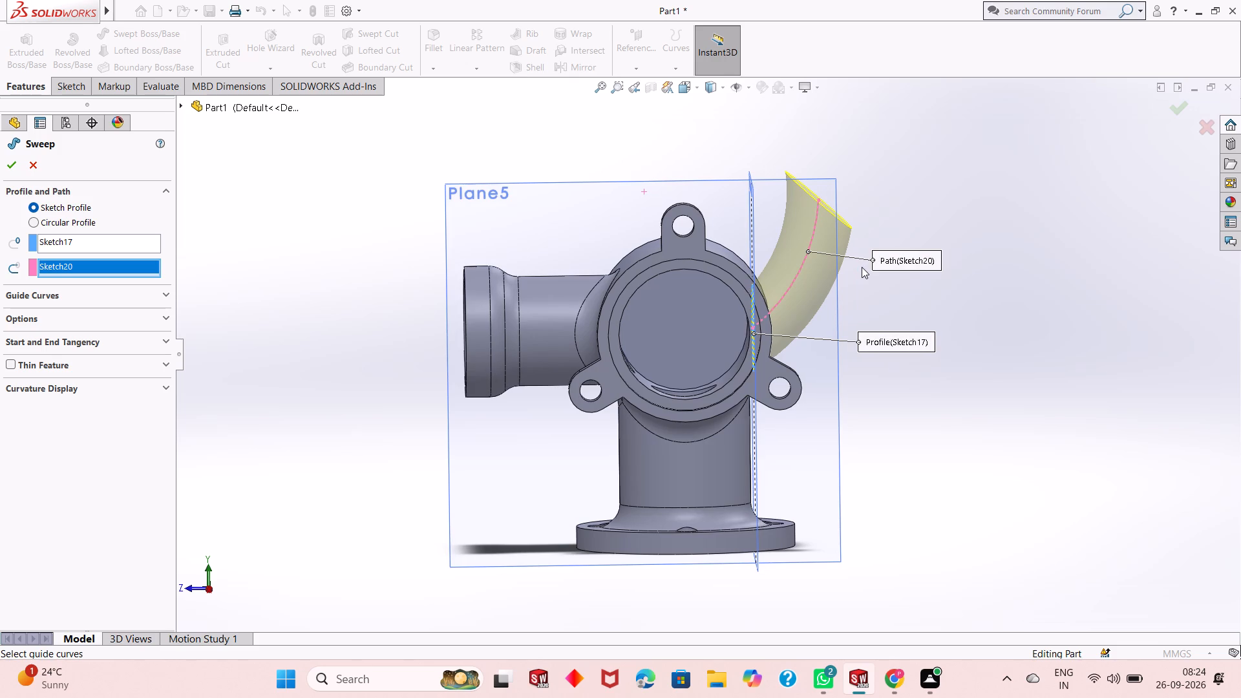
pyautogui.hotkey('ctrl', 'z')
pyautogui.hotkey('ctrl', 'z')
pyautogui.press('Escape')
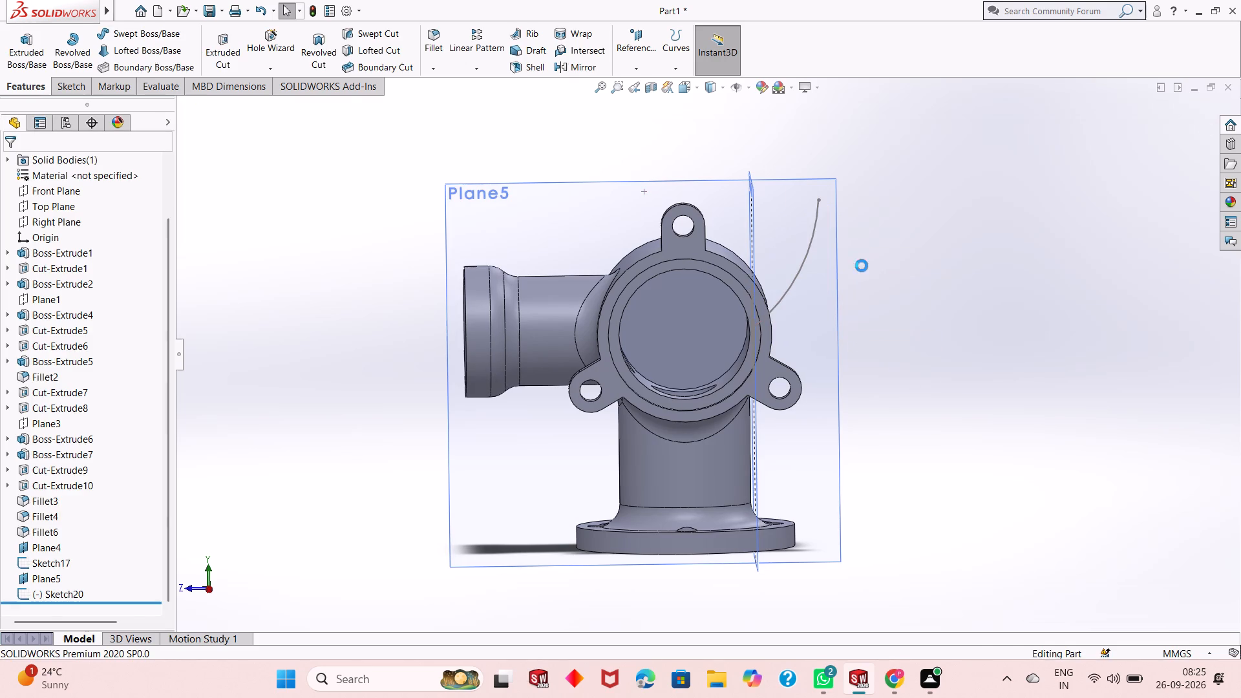
# Undo the arc's remaining dimensions, the arc, its sketch and Plane5.
pyautogui.hotkey('ctrl', 'z')
pyautogui.hotkey('ctrl', 'z')
pyautogui.hotkey('ctrl', 'z')
pyautogui.hotkey('ctrl', 'z')
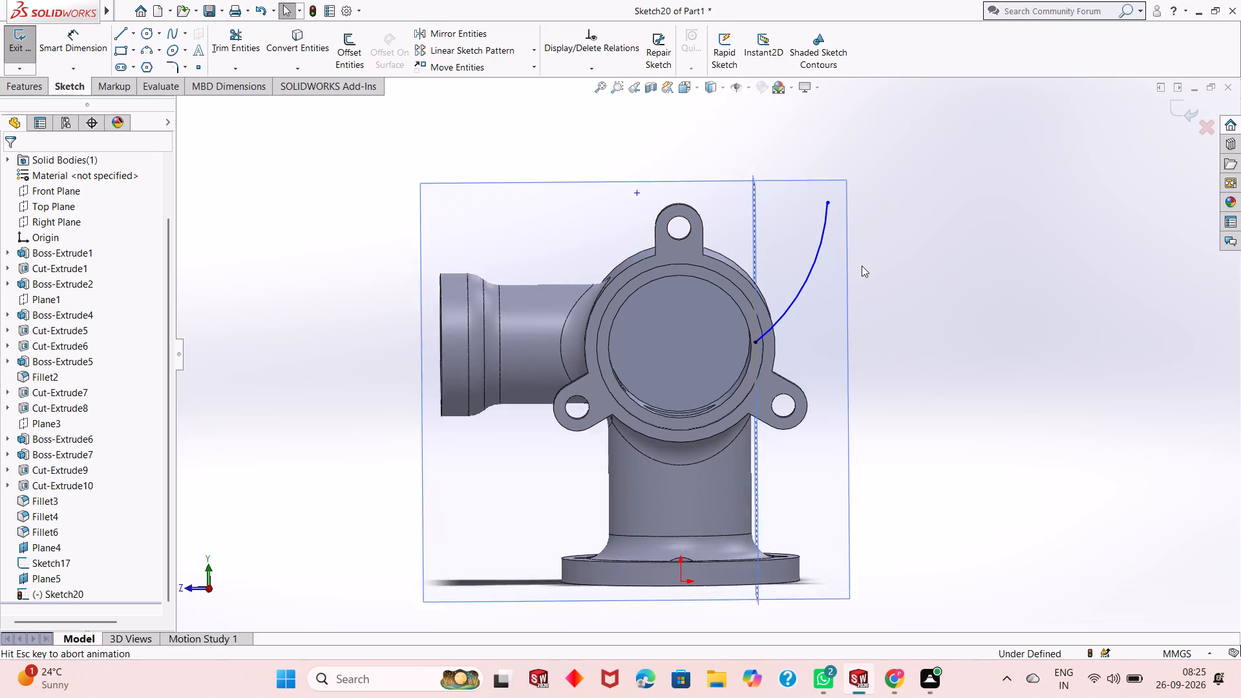
pyautogui.hotkey('ctrl', 'z')
pyautogui.hotkey('ctrl', 'z')
pyautogui.hotkey('ctrl', 'z')
pyautogui.hotkey('ctrl', 'z')
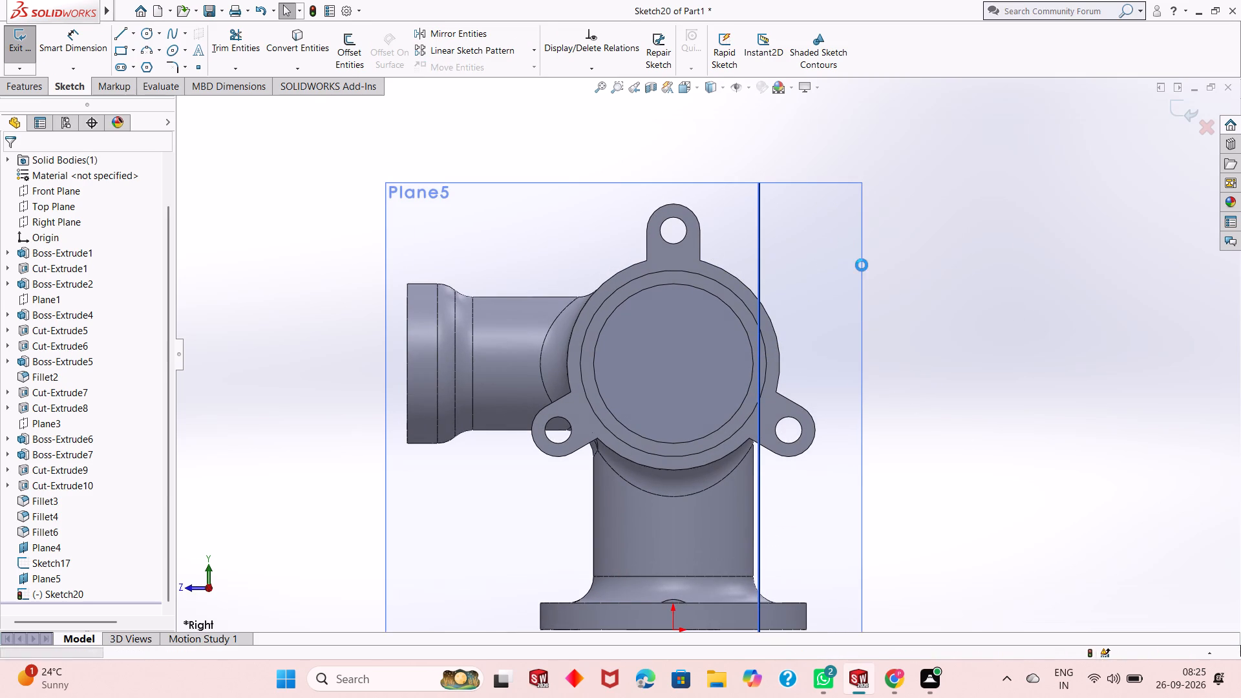
pyautogui.hotkey('ctrl', 'z')
pyautogui.hotkey('ctrl', 'z')
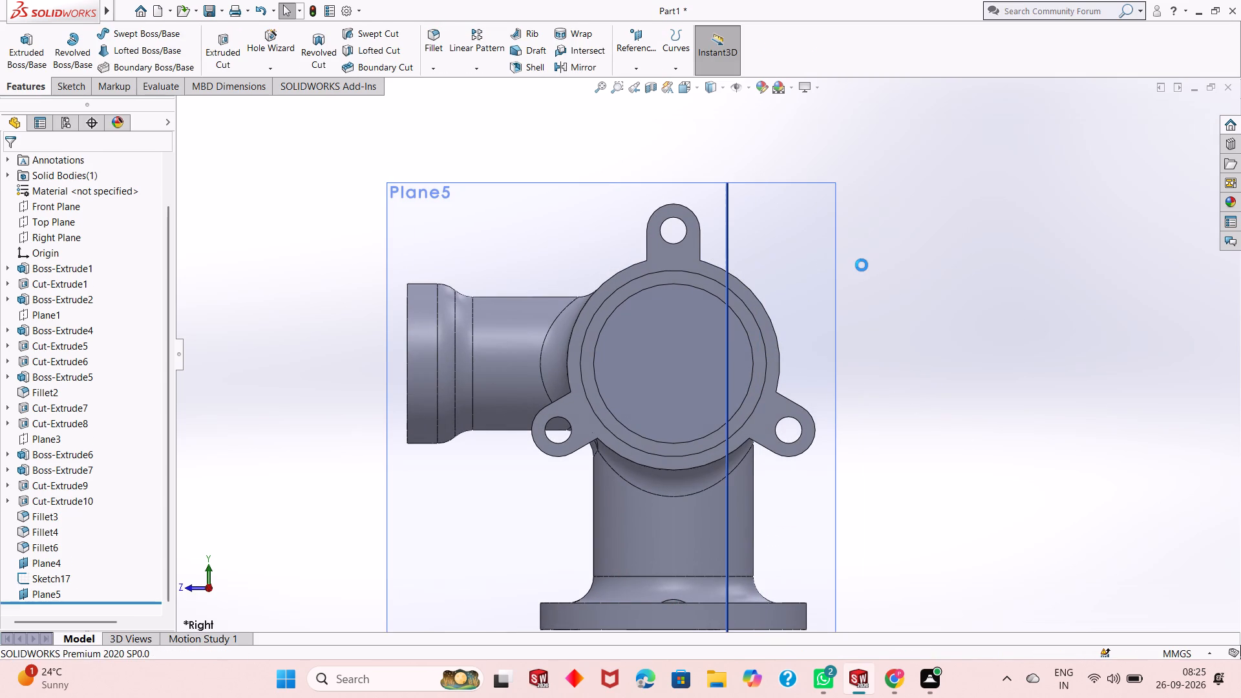
pyautogui.scroll(2, 830, 375)
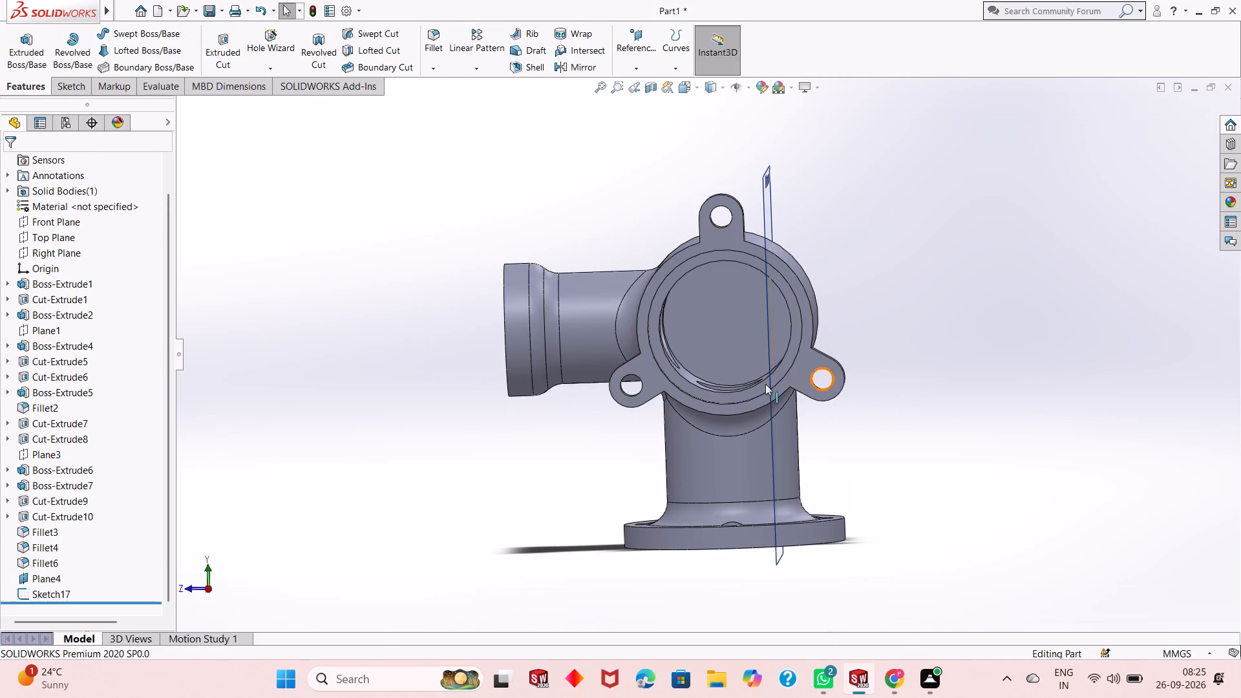
pyautogui.scroll(-2, 71, 575)
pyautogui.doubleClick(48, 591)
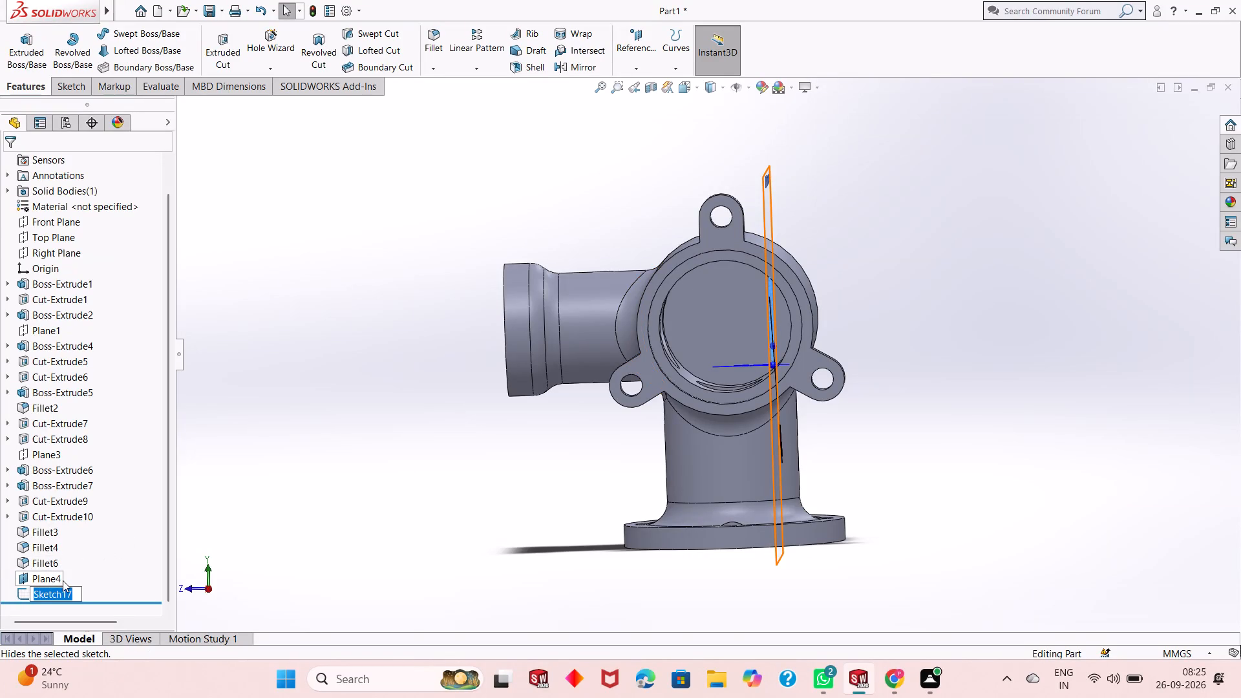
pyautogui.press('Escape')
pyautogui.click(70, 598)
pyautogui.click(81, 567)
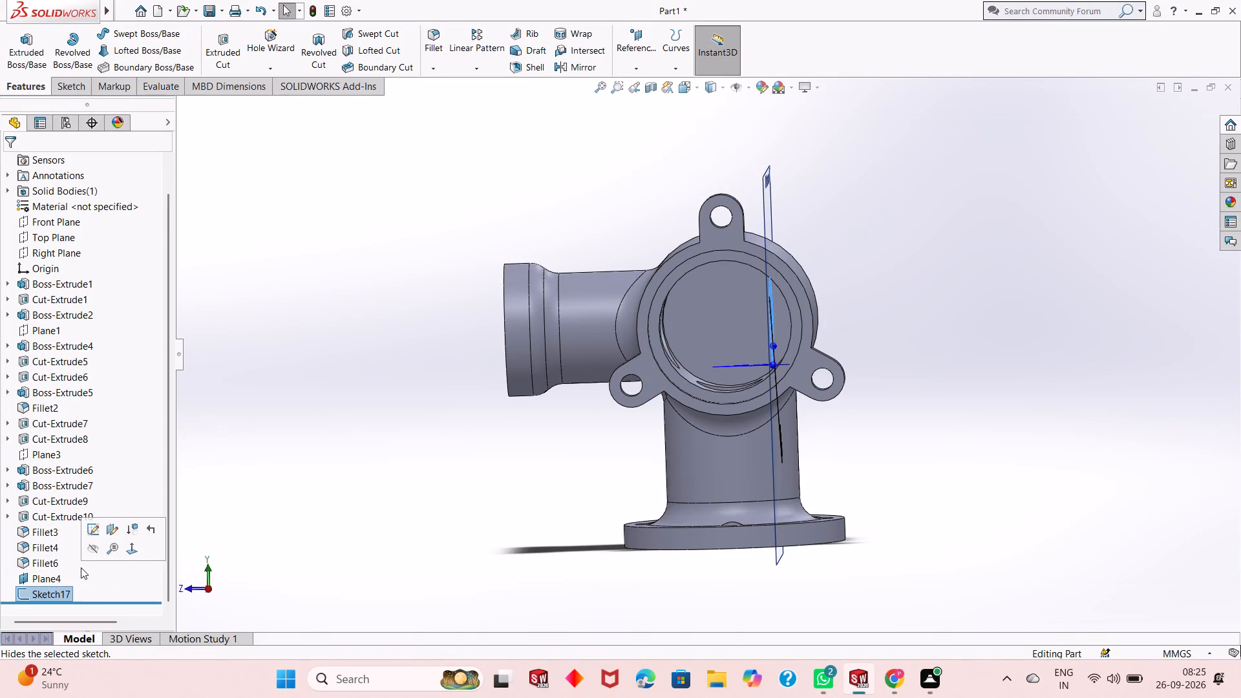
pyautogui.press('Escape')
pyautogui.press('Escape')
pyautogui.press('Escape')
# Reopen the circle's sketch on Plane4 and set the circle's diameter to 50 mm.
pyautogui.click(58, 591)
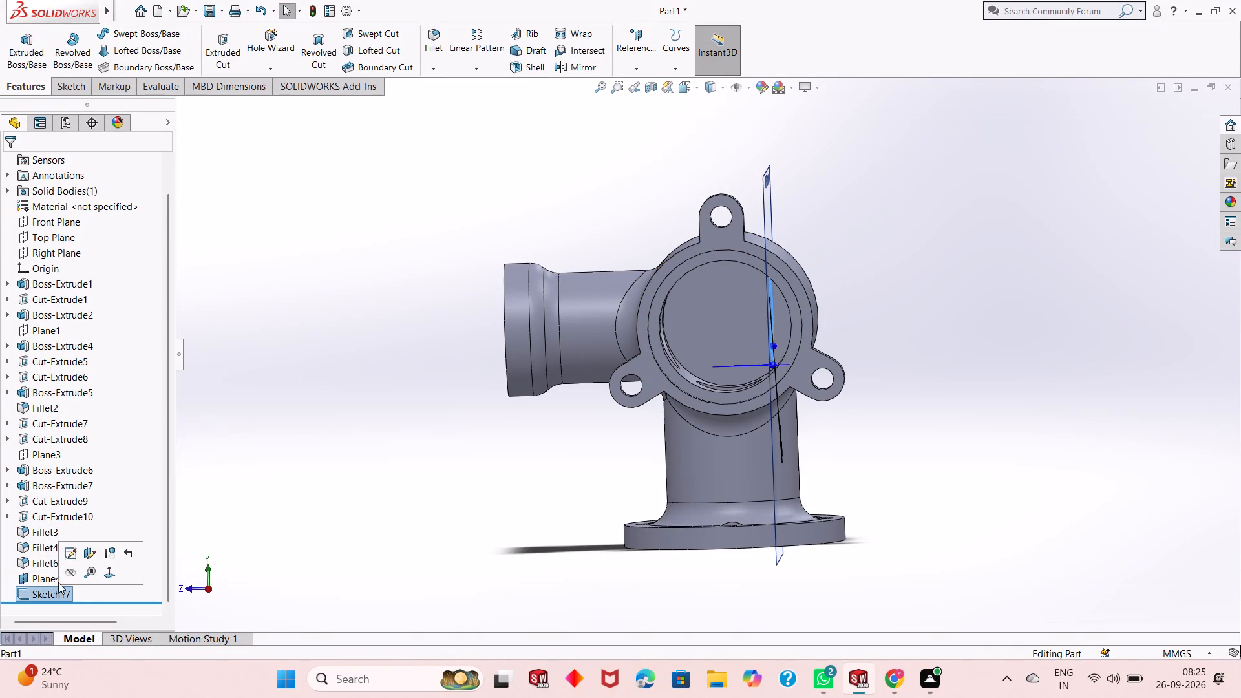
pyautogui.click(70, 555)
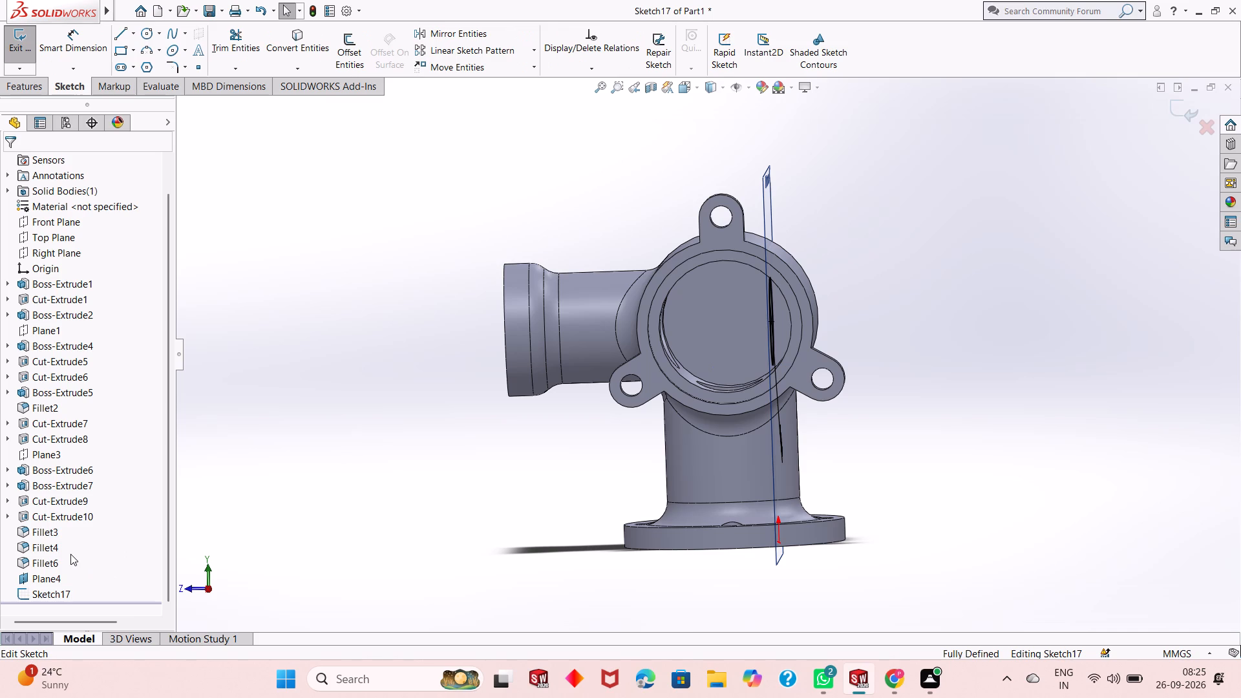
pyautogui.moveTo(959, 324); pyautogui.dragTo(857, 342, button='middle')
pyautogui.doubleClick(894, 432)
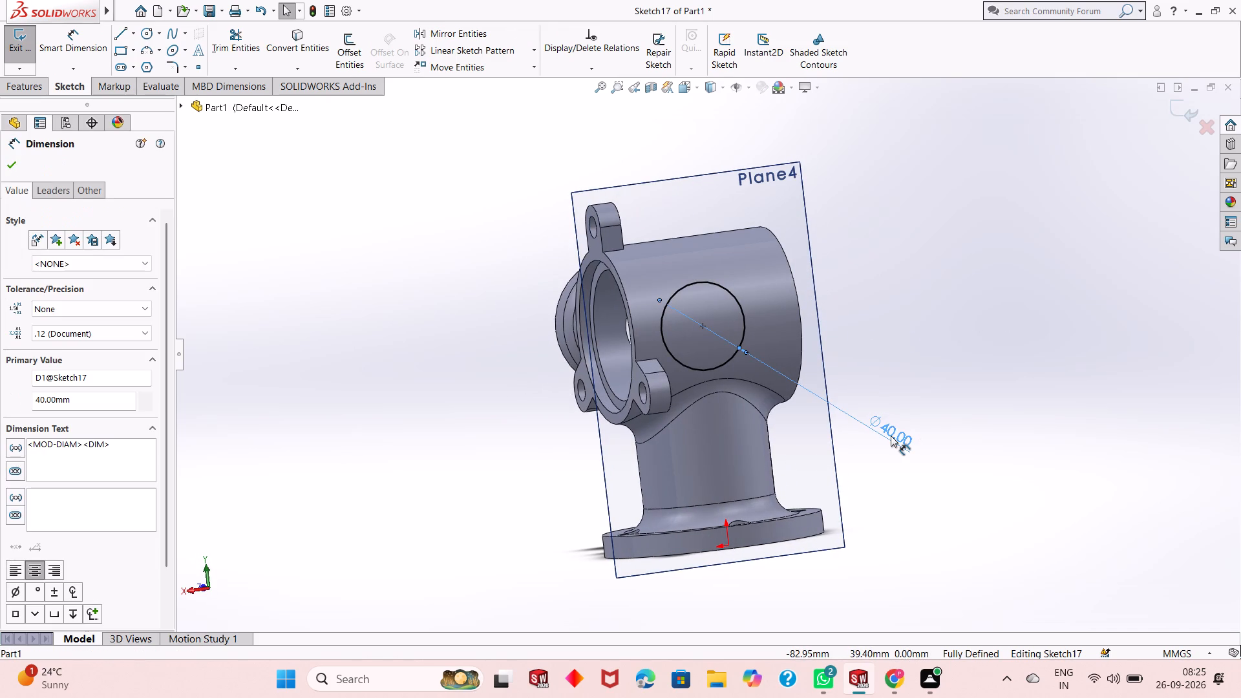
pyautogui.press('5')
pyautogui.write('55')
pyautogui.doubleClick(890, 436)
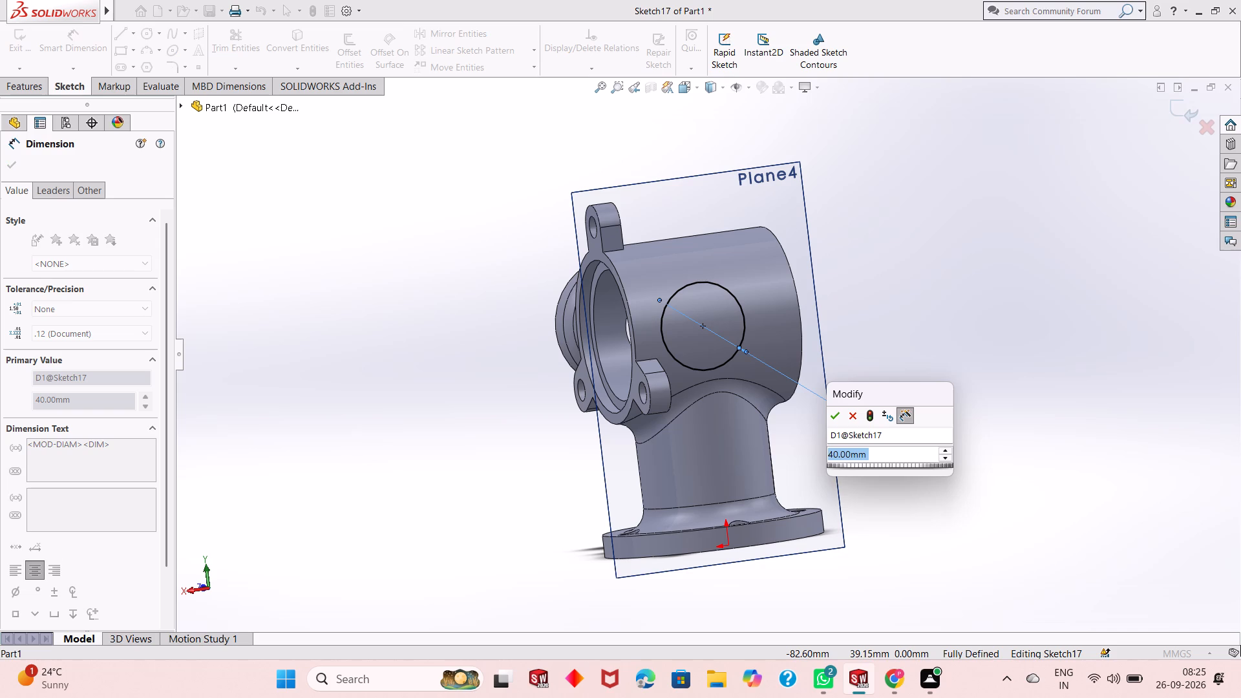
pyautogui.press('5')
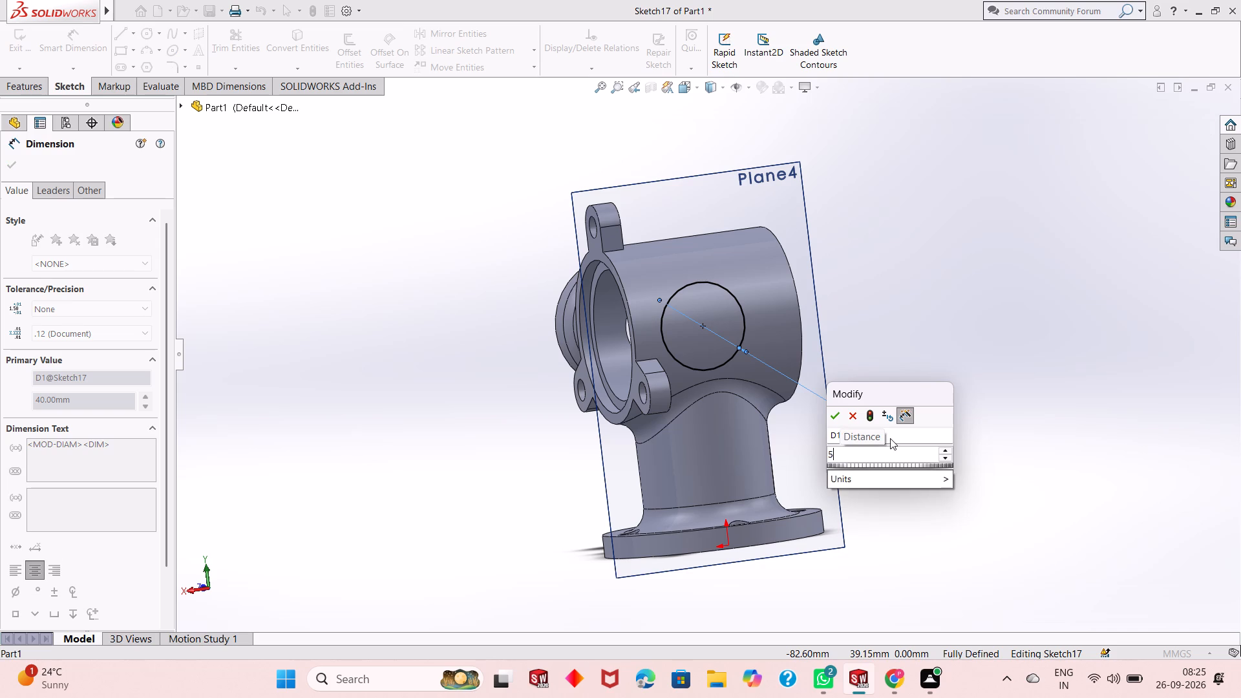
pyautogui.press('0')
pyautogui.press('Return')
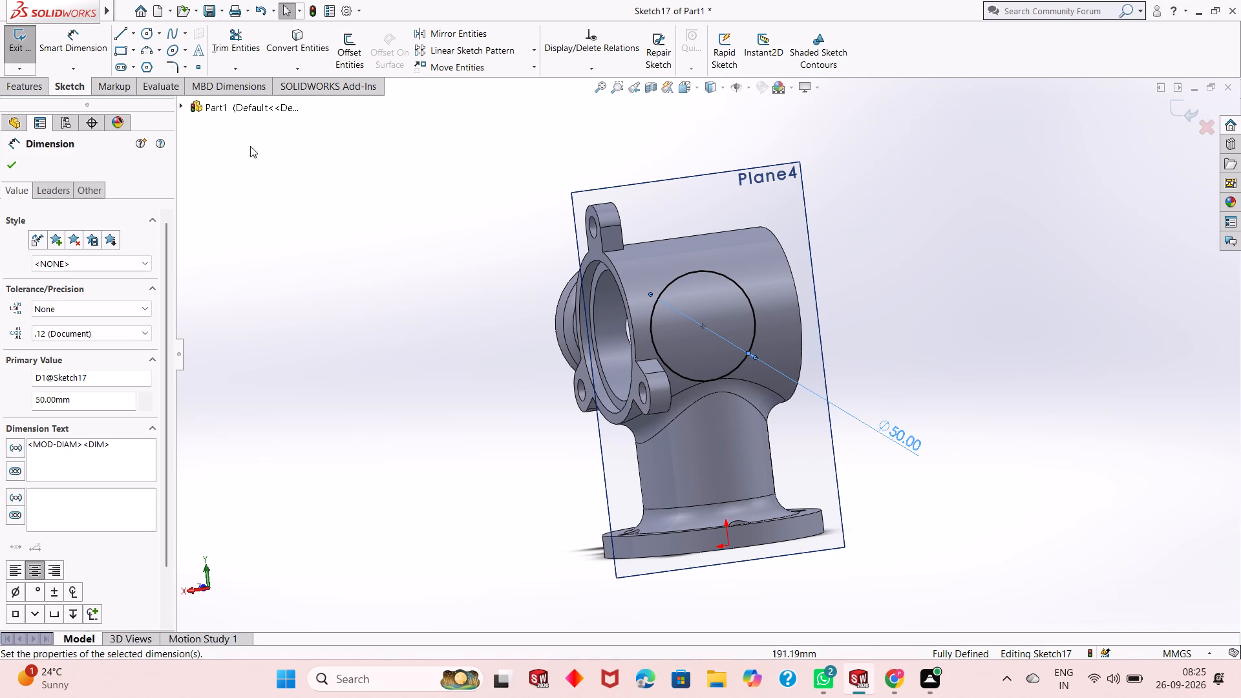
# Accept the circle's diameter dimension and exit its sketch on Plane4.
pyautogui.click(6, 169)
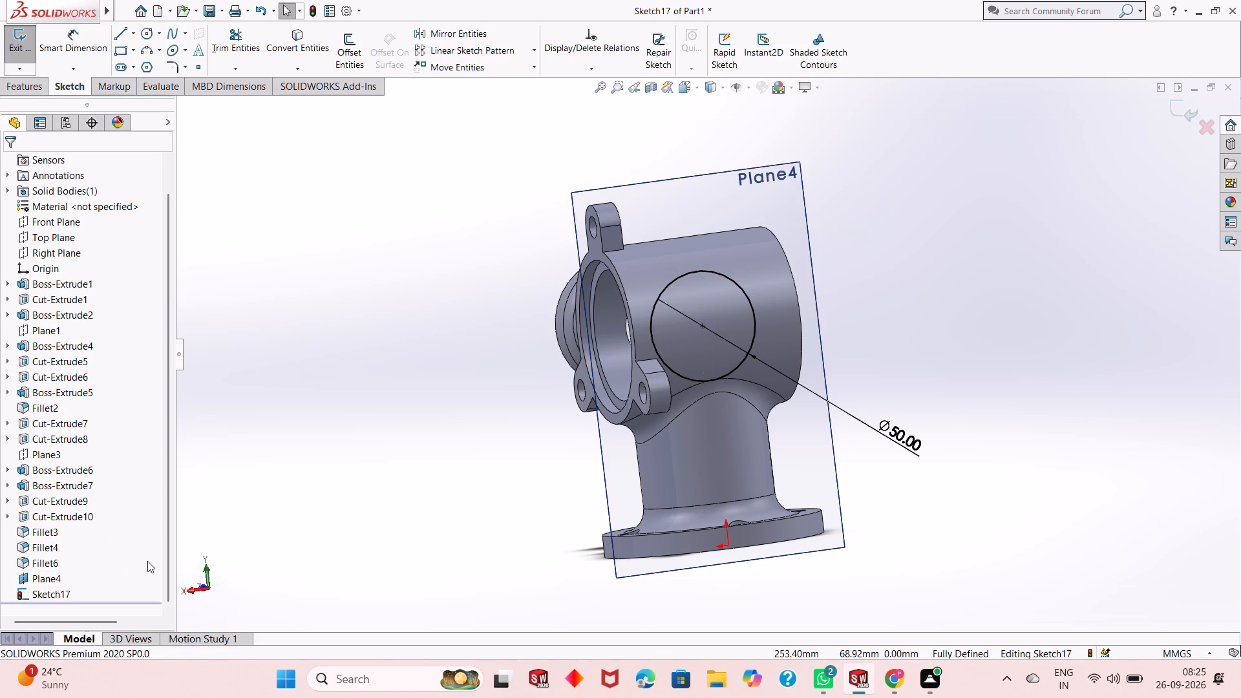
pyautogui.click(47, 576)
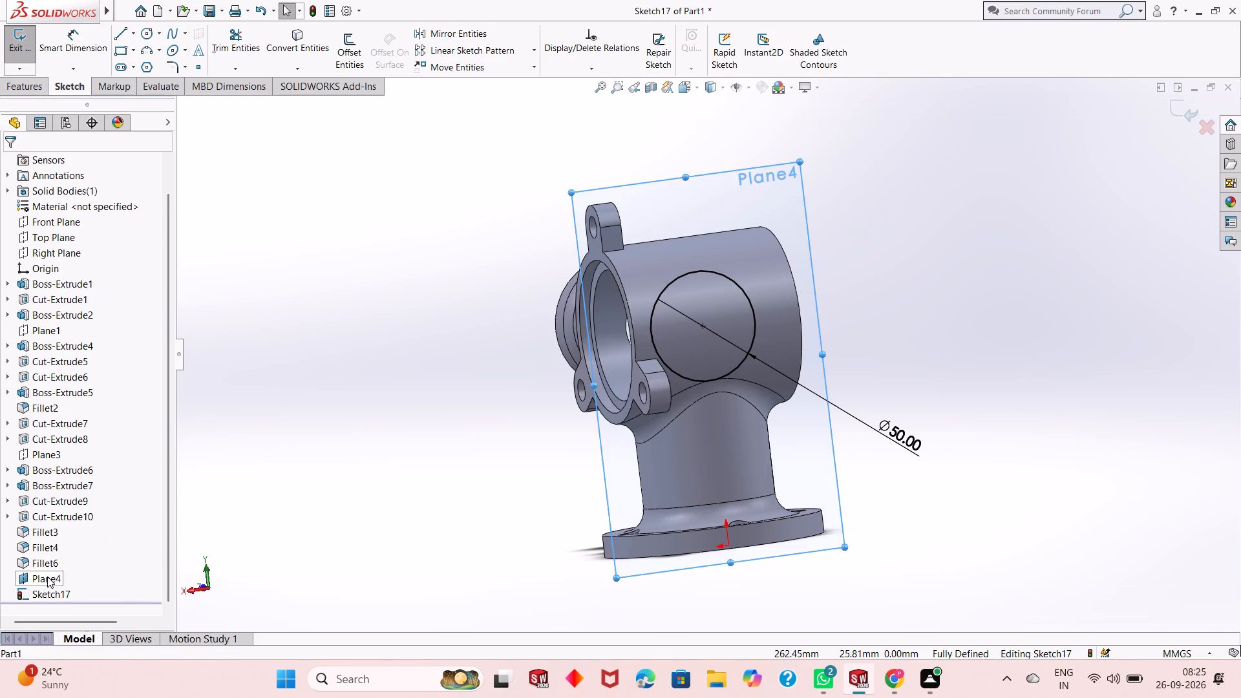
pyautogui.click(219, 523)
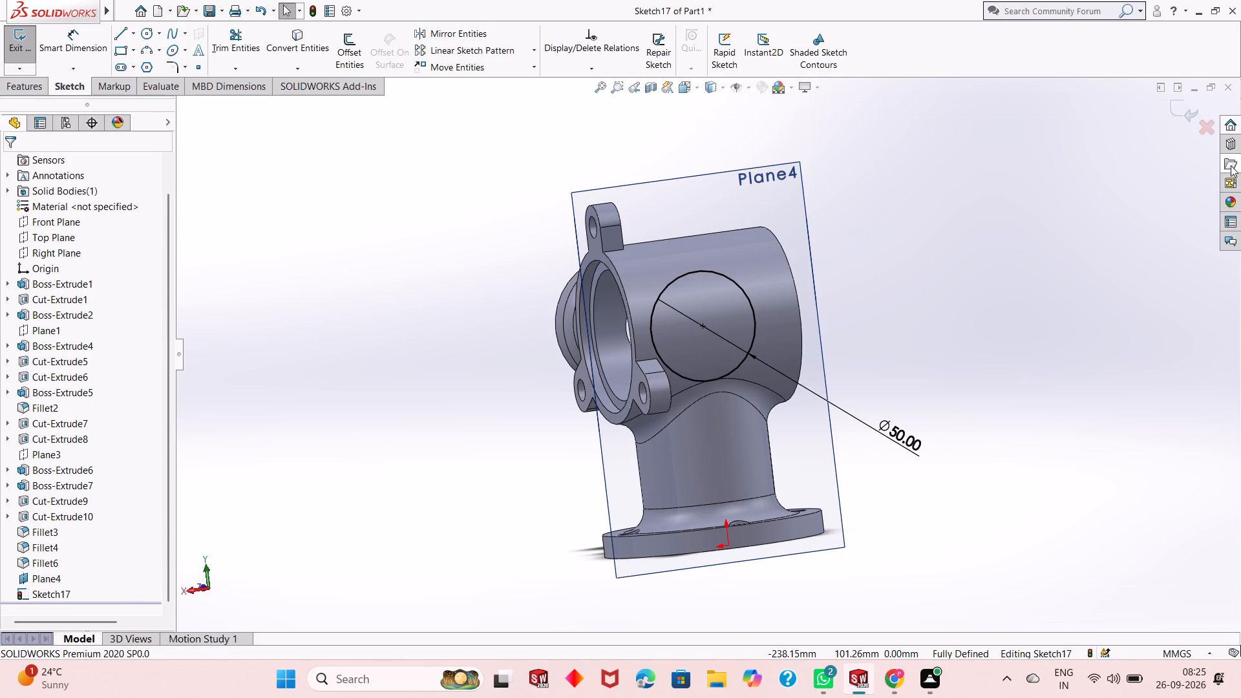
pyautogui.click(1179, 114)
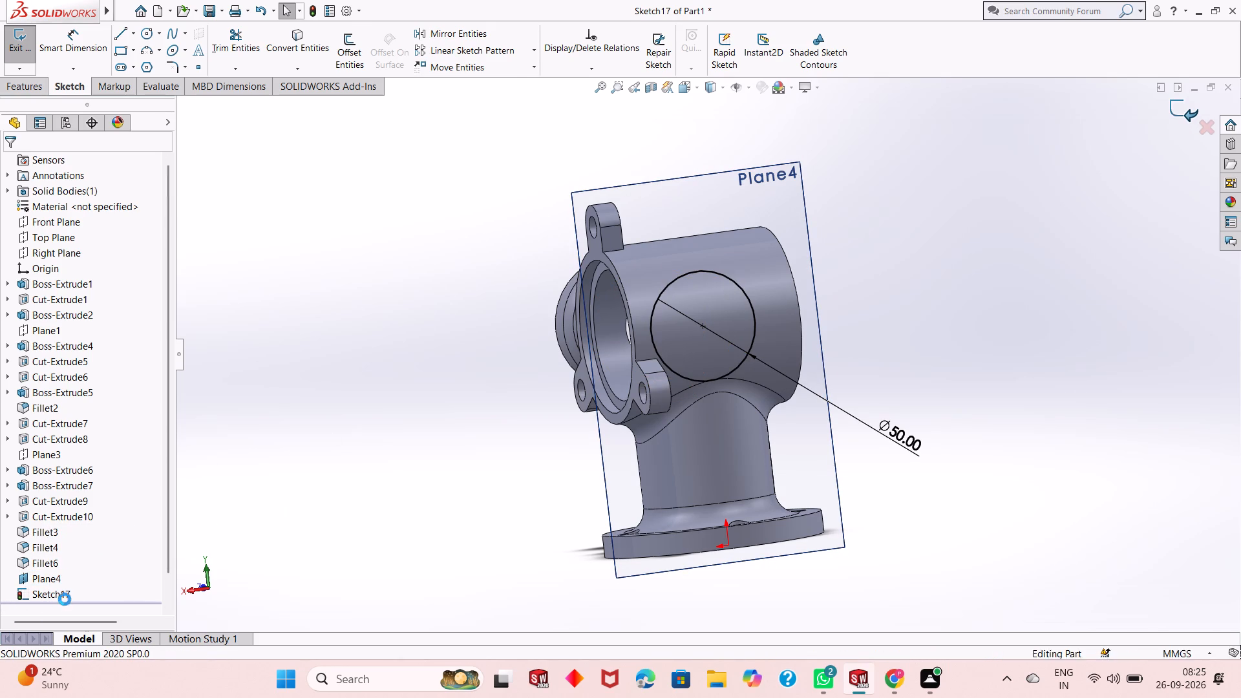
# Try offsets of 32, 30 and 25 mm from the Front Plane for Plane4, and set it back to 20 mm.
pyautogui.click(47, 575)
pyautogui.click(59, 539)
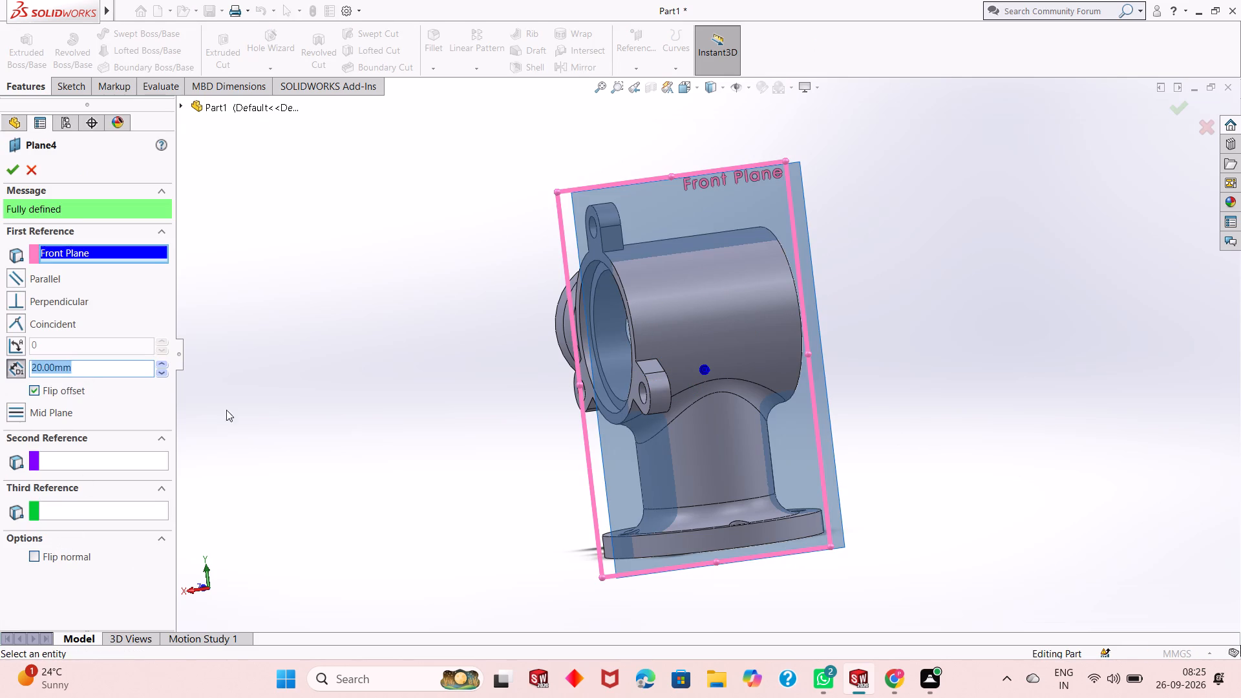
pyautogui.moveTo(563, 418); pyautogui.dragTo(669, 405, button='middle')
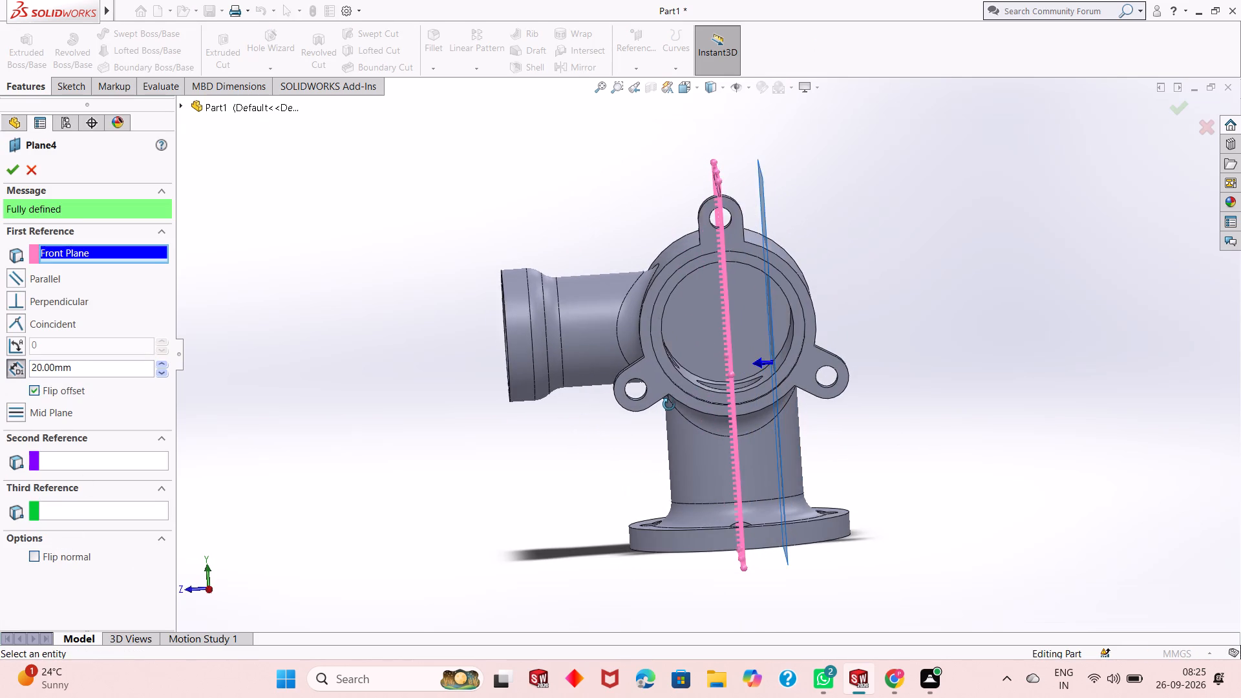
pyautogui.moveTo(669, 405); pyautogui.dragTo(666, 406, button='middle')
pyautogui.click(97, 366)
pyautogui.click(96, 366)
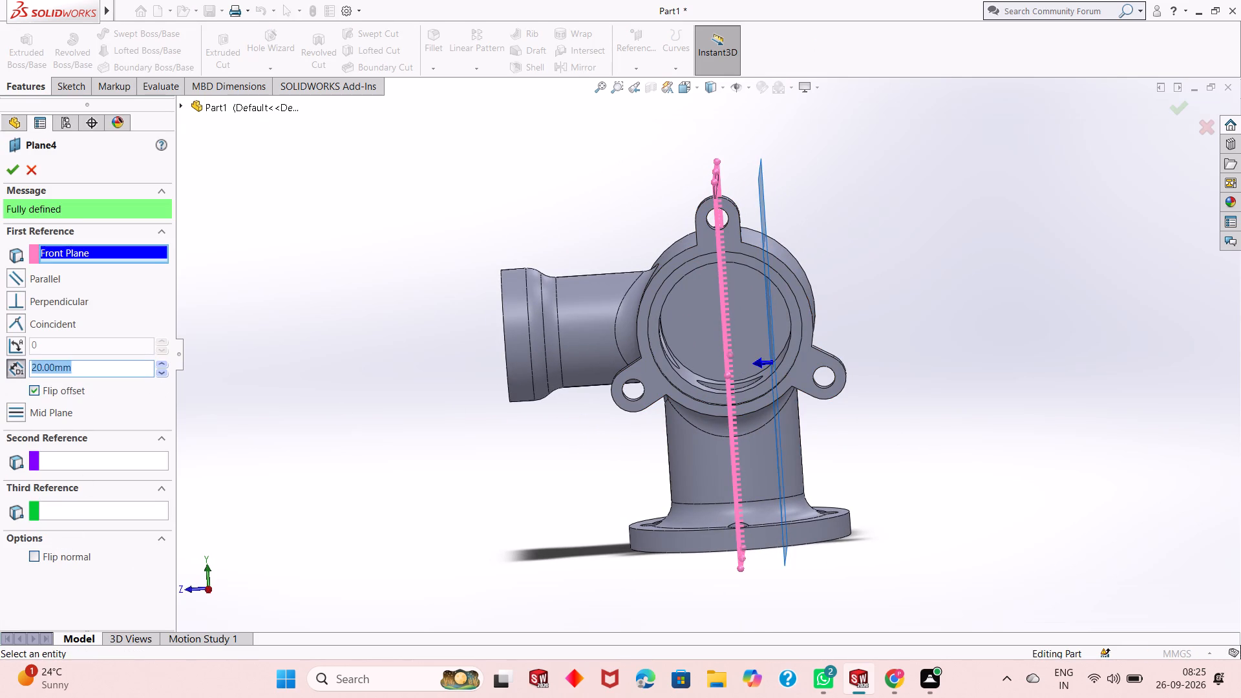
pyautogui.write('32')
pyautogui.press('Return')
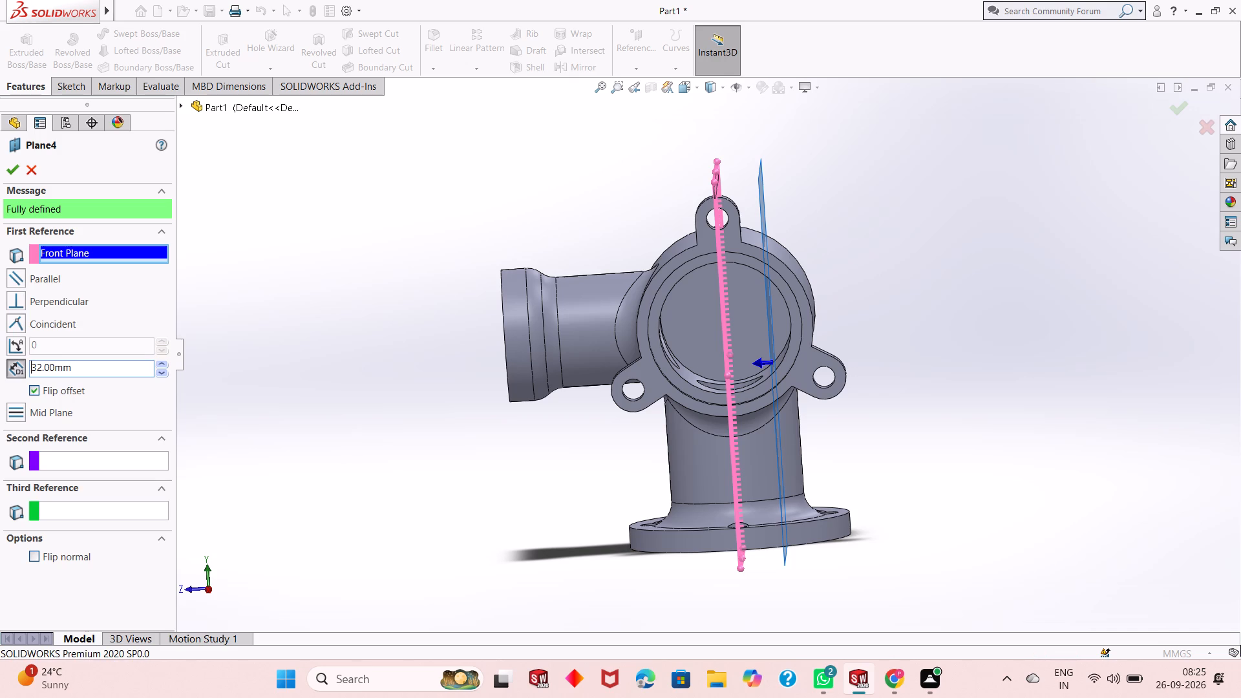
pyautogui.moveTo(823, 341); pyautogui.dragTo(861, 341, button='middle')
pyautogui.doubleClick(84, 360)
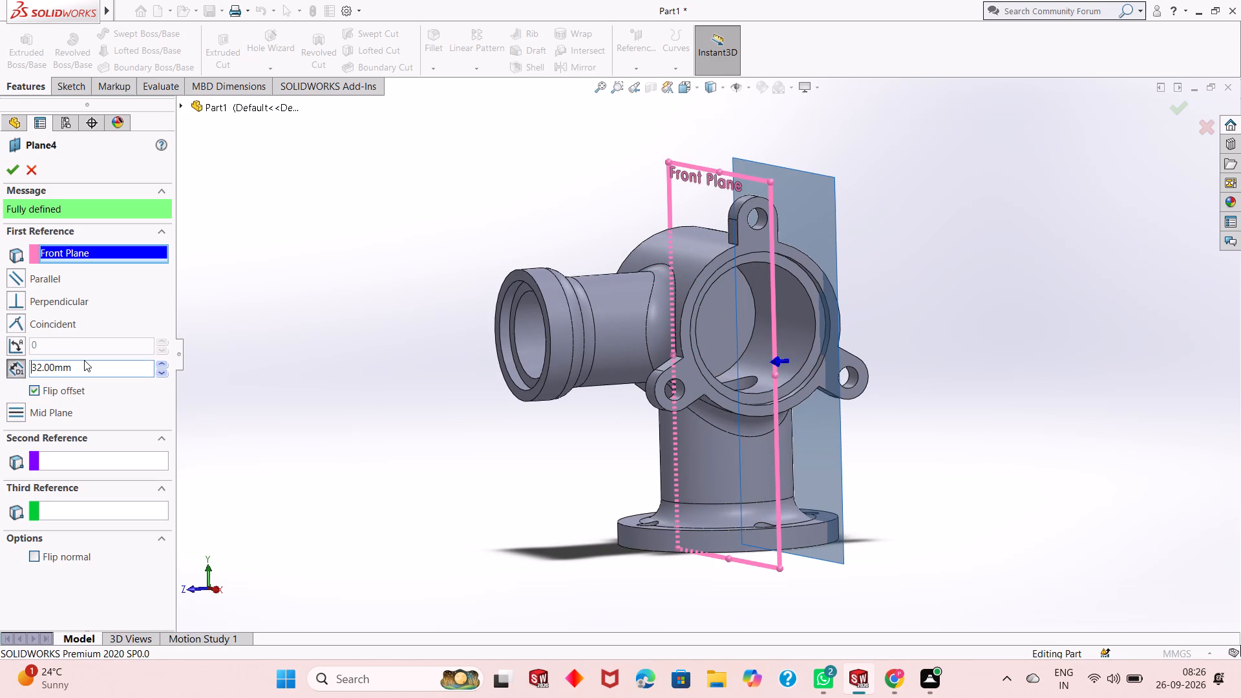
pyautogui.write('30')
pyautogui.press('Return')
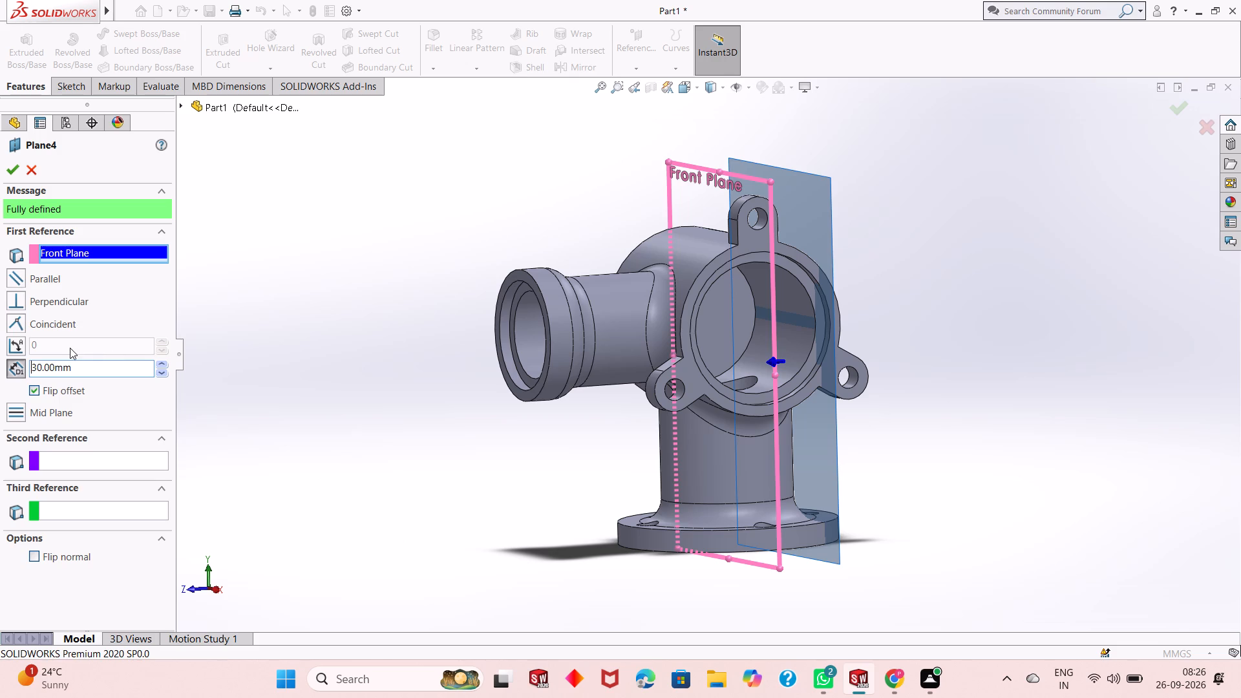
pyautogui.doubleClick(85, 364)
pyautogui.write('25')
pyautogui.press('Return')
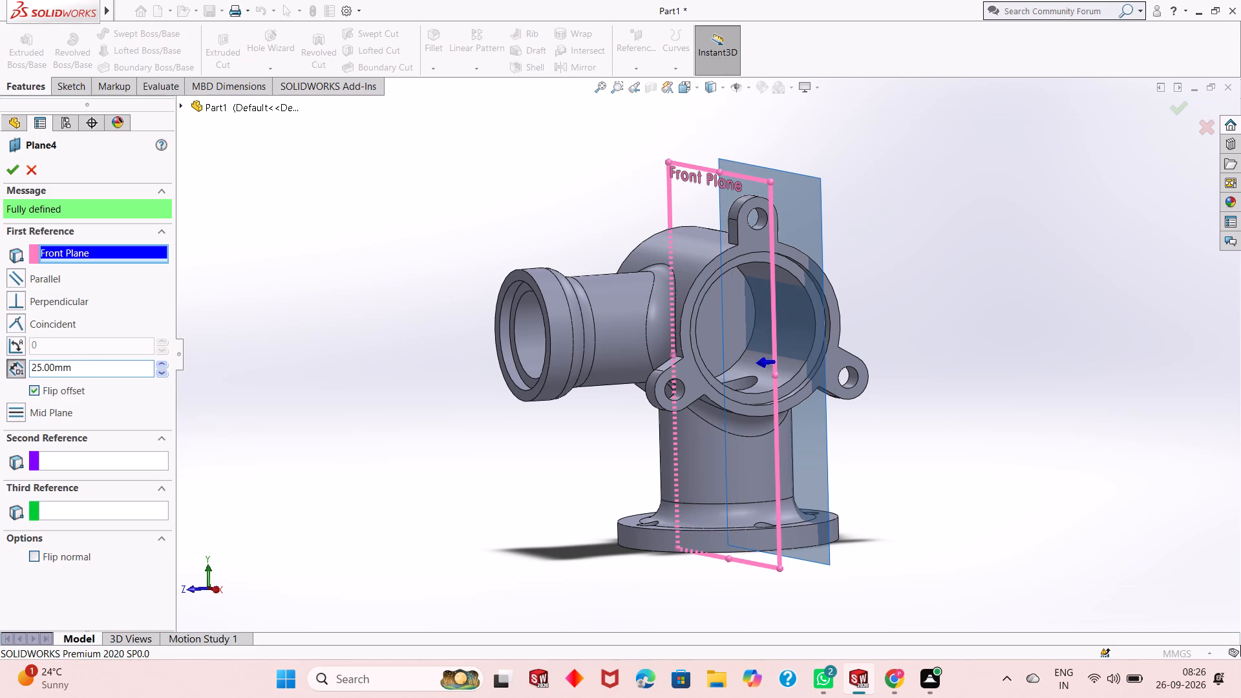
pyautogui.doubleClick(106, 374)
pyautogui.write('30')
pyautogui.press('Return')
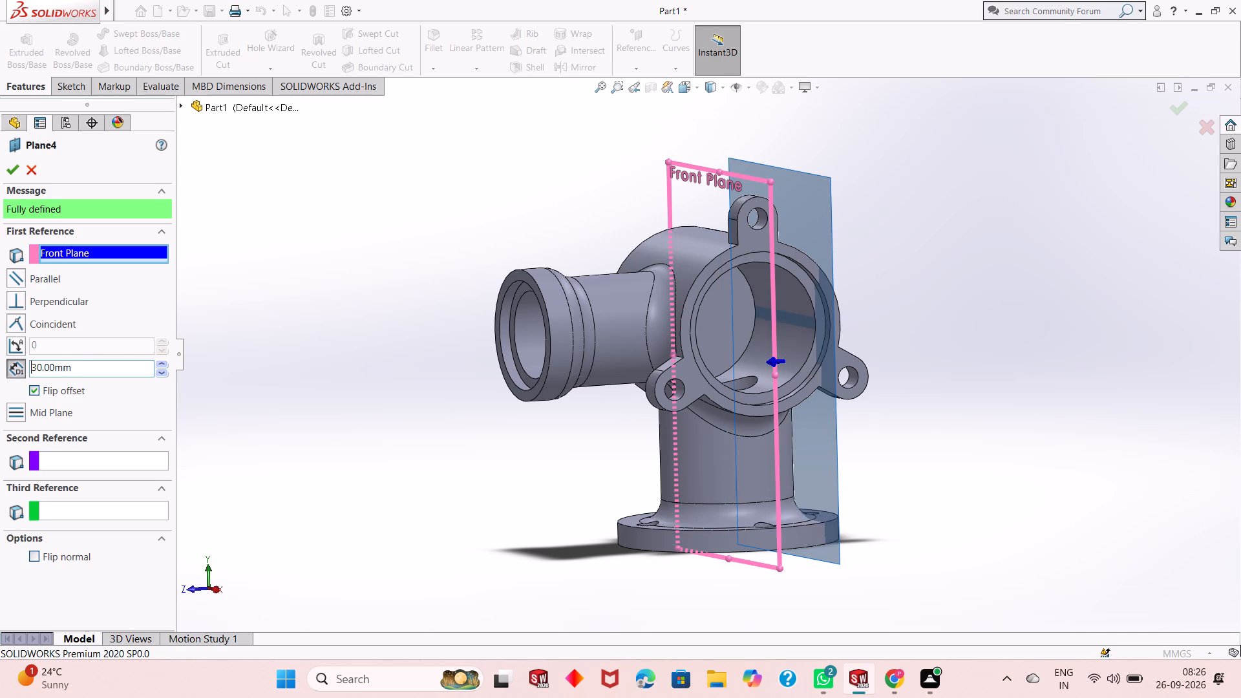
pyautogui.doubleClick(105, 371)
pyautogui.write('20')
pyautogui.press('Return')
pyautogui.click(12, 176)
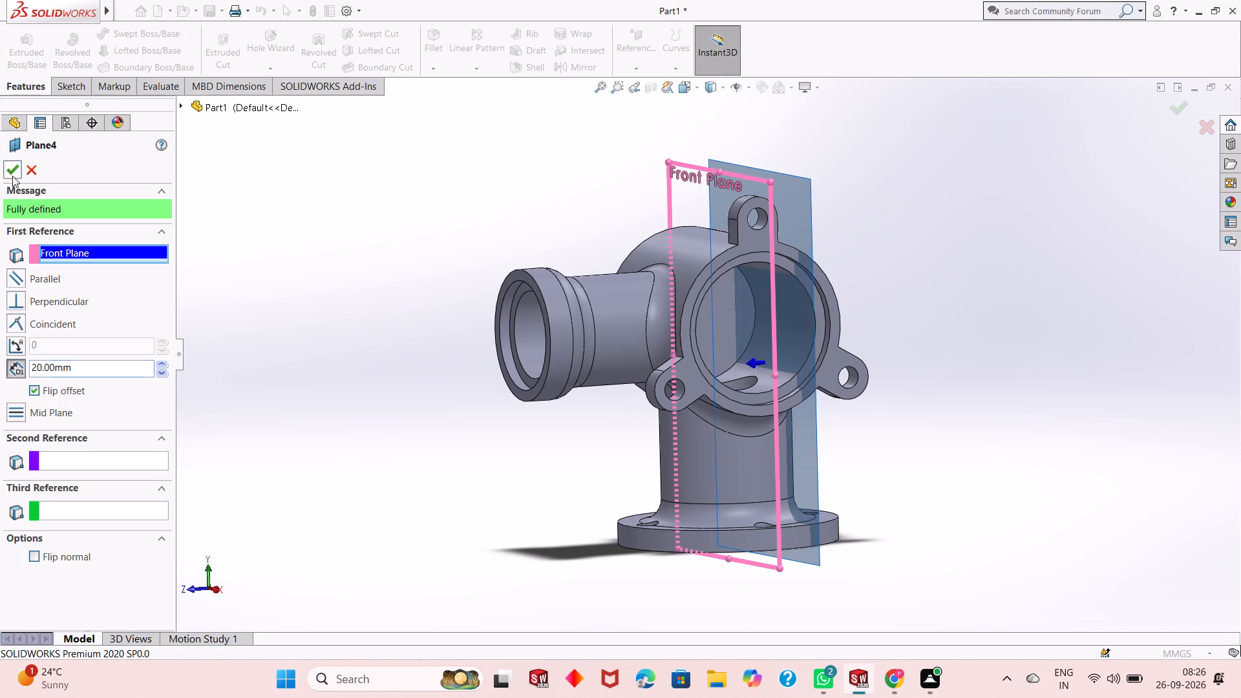
# Examine where Plane4 and its profile circle sit inside the fitting's main cylinder from several angles.
pyautogui.moveTo(933, 322); pyautogui.dragTo(924, 286, button='middle')
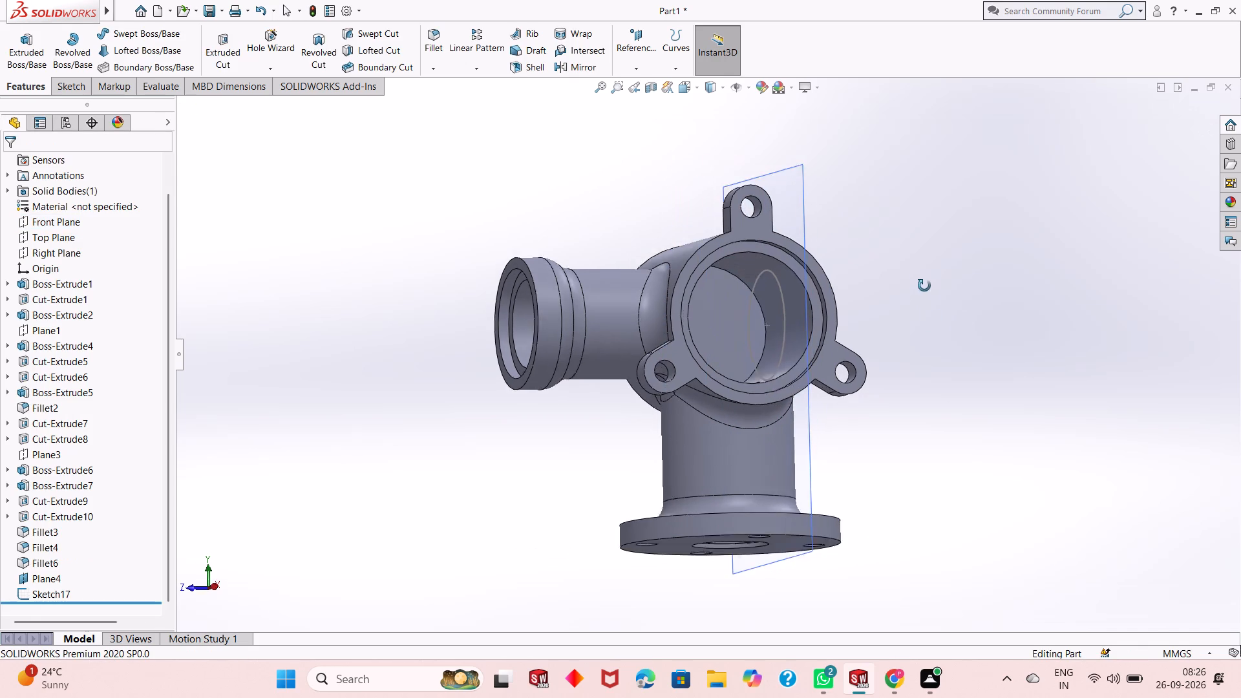
pyautogui.moveTo(924, 286); pyautogui.dragTo(896, 311, button='middle')
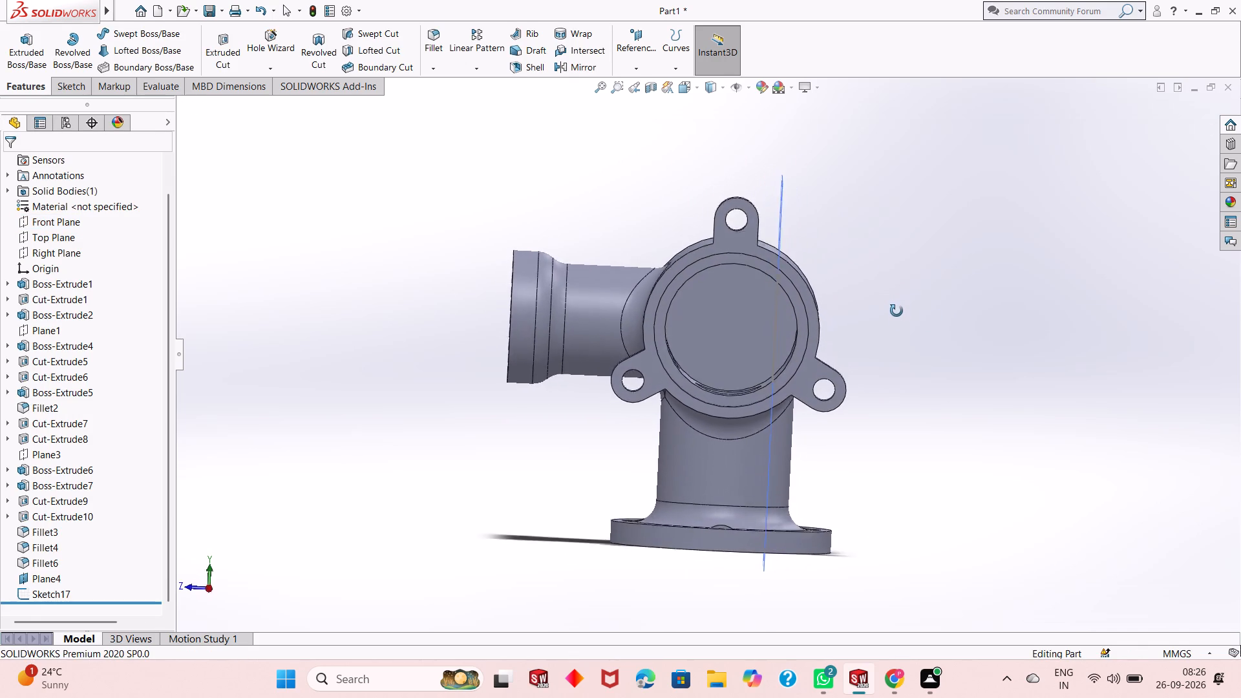
pyautogui.moveTo(896, 311); pyautogui.dragTo(885, 390, button='middle')
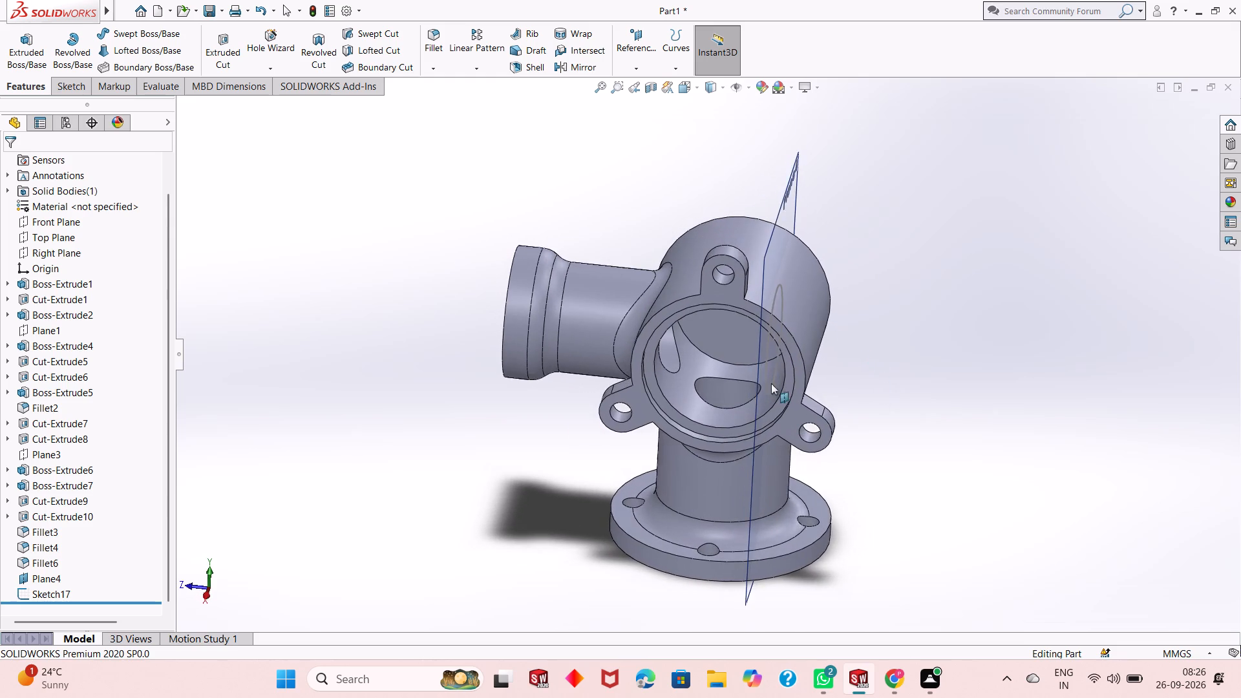
pyautogui.scroll(-7, 744, 381)
pyautogui.scroll(-3, 815, 408)
pyautogui.moveTo(860, 399); pyautogui.dragTo(860, 388, button='middle')
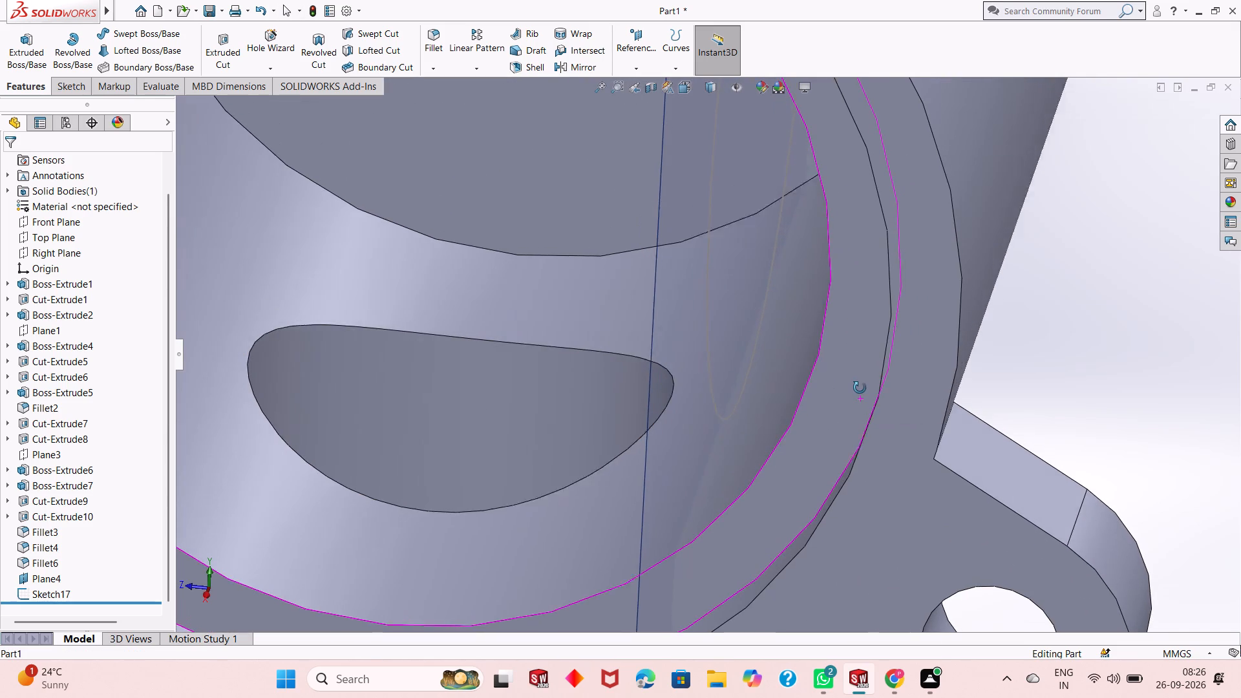
pyautogui.moveTo(860, 388); pyautogui.dragTo(858, 371, button='middle')
pyautogui.scroll(4, 858, 366)
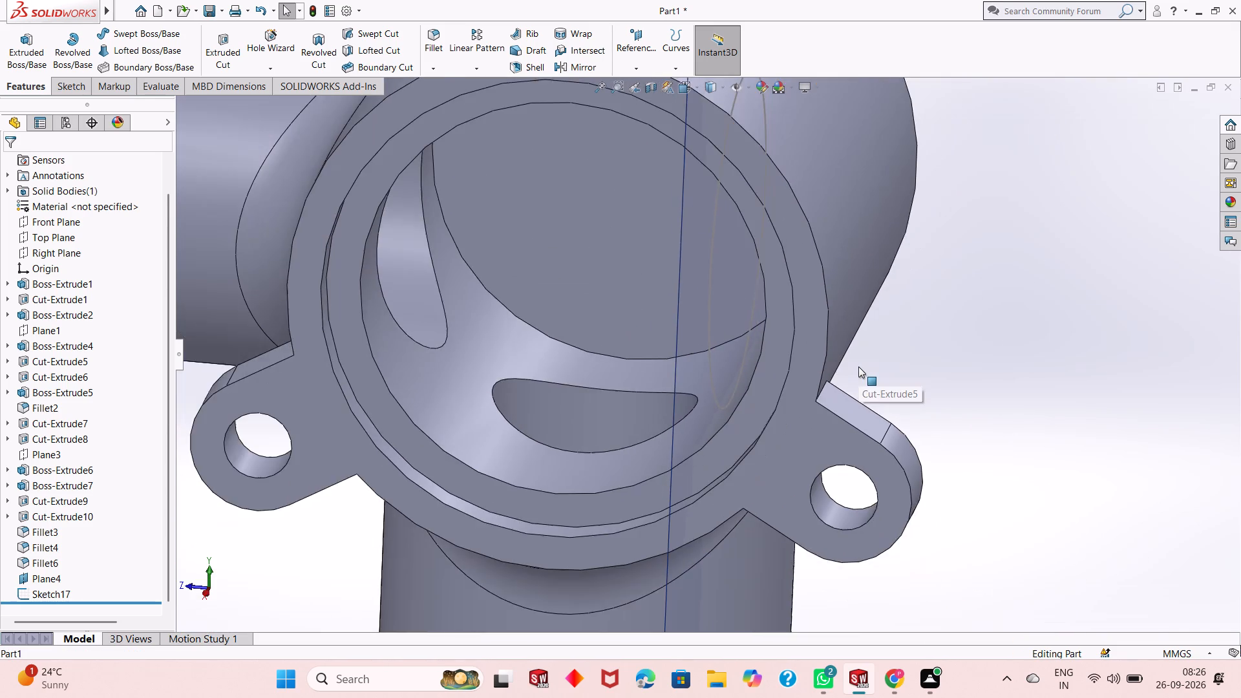
pyautogui.scroll(5, 858, 366)
pyautogui.moveTo(843, 334); pyautogui.dragTo(833, 313, button='middle')
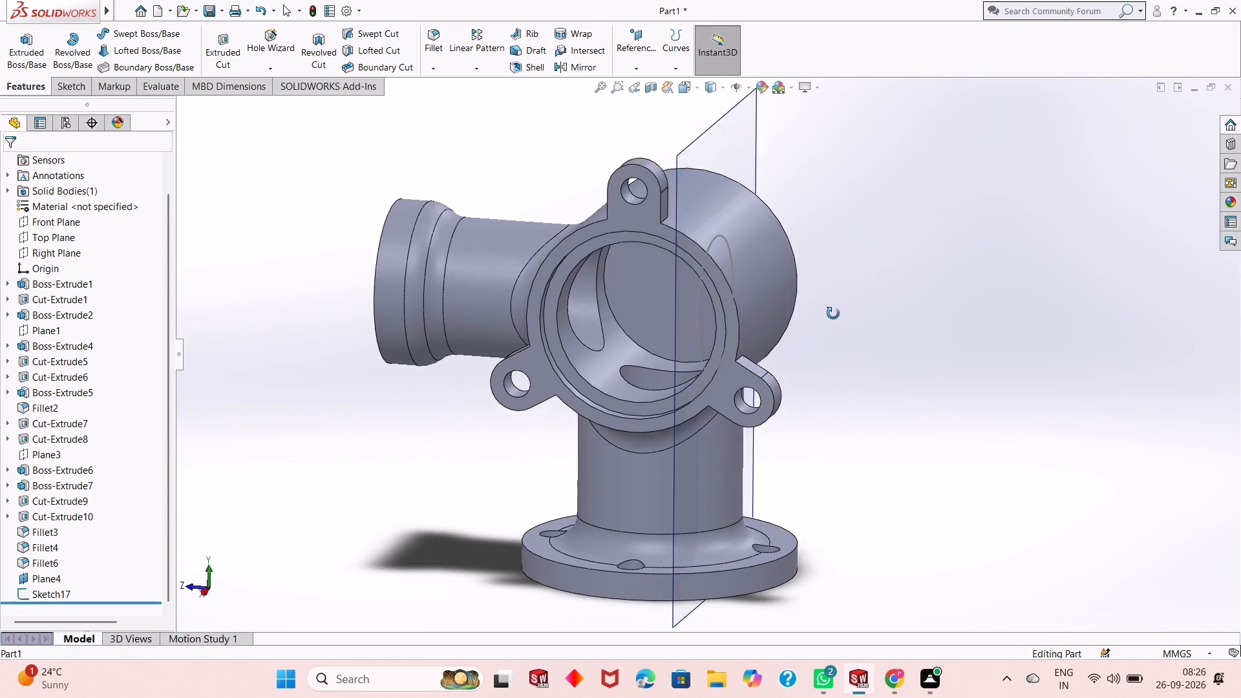
pyautogui.moveTo(833, 313); pyautogui.dragTo(862, 303, button='middle')
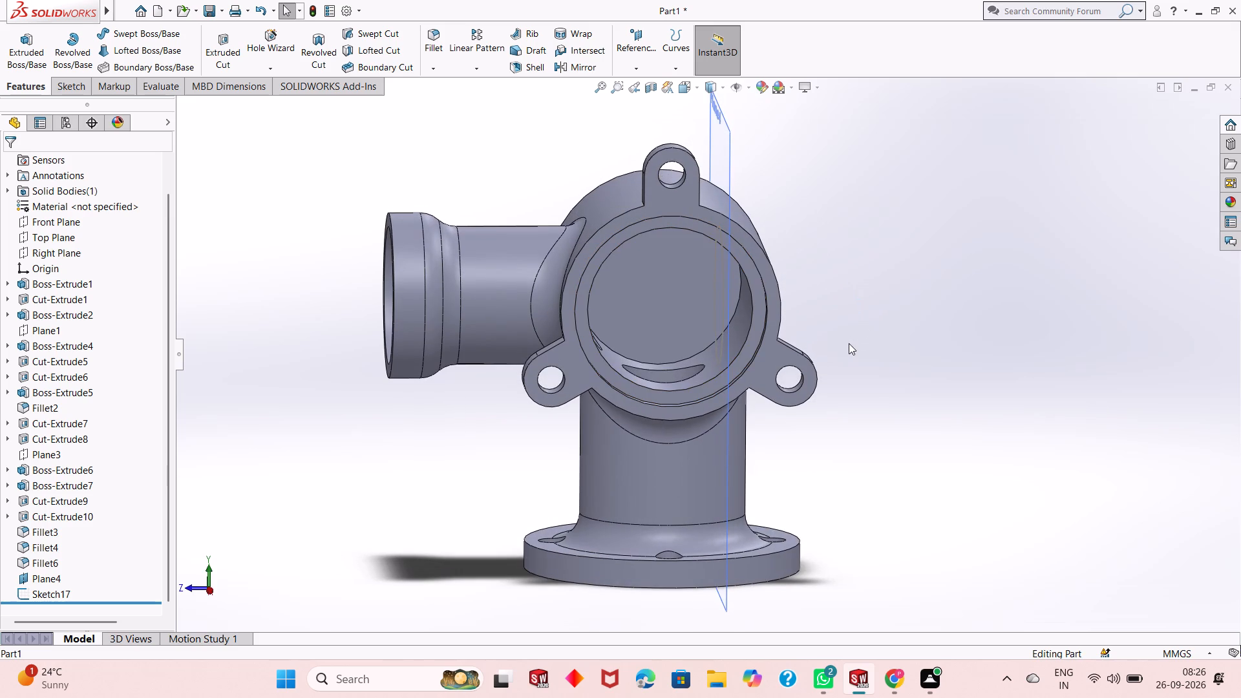
pyautogui.moveTo(849, 345); pyautogui.dragTo(892, 394, button='middle')
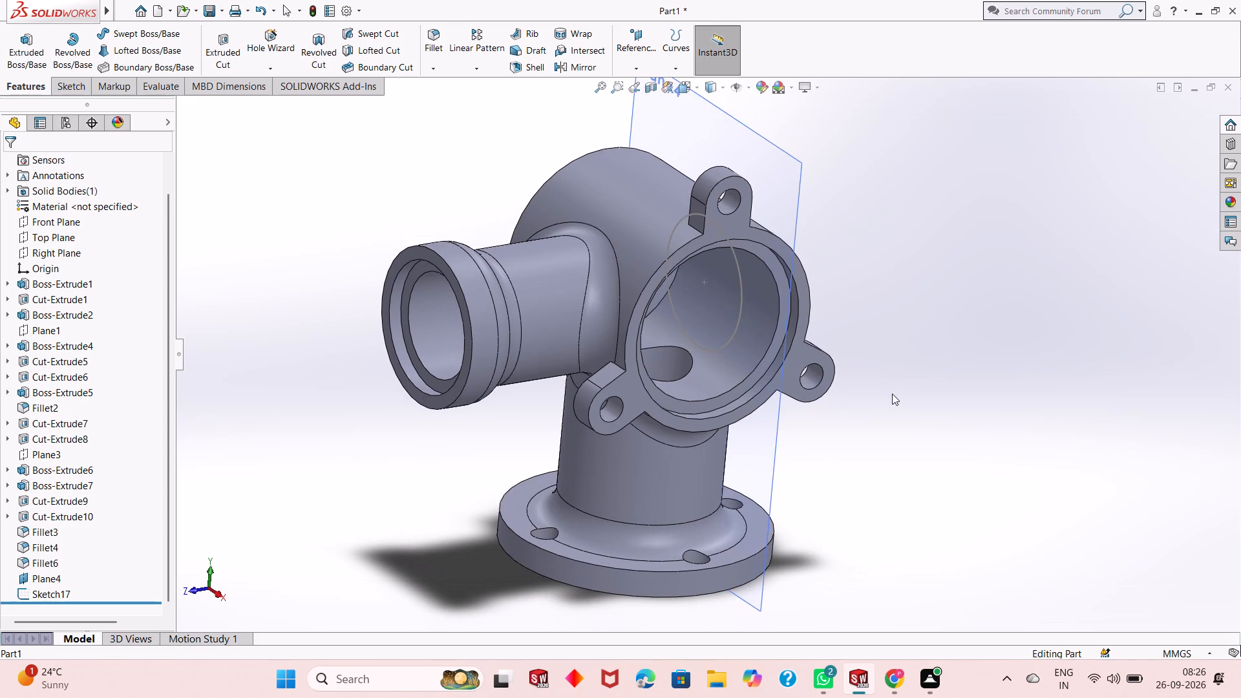
pyautogui.moveTo(893, 364); pyautogui.dragTo(882, 314, button='middle')
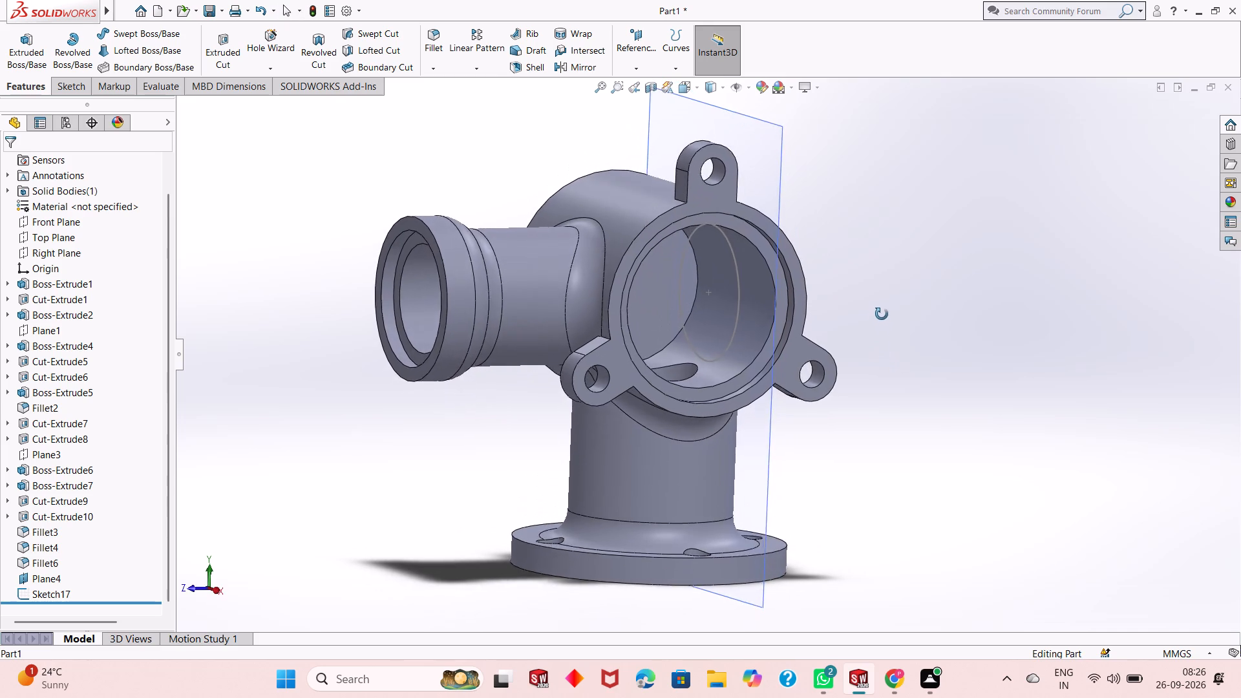
pyautogui.moveTo(882, 314); pyautogui.dragTo(872, 341, button='middle')
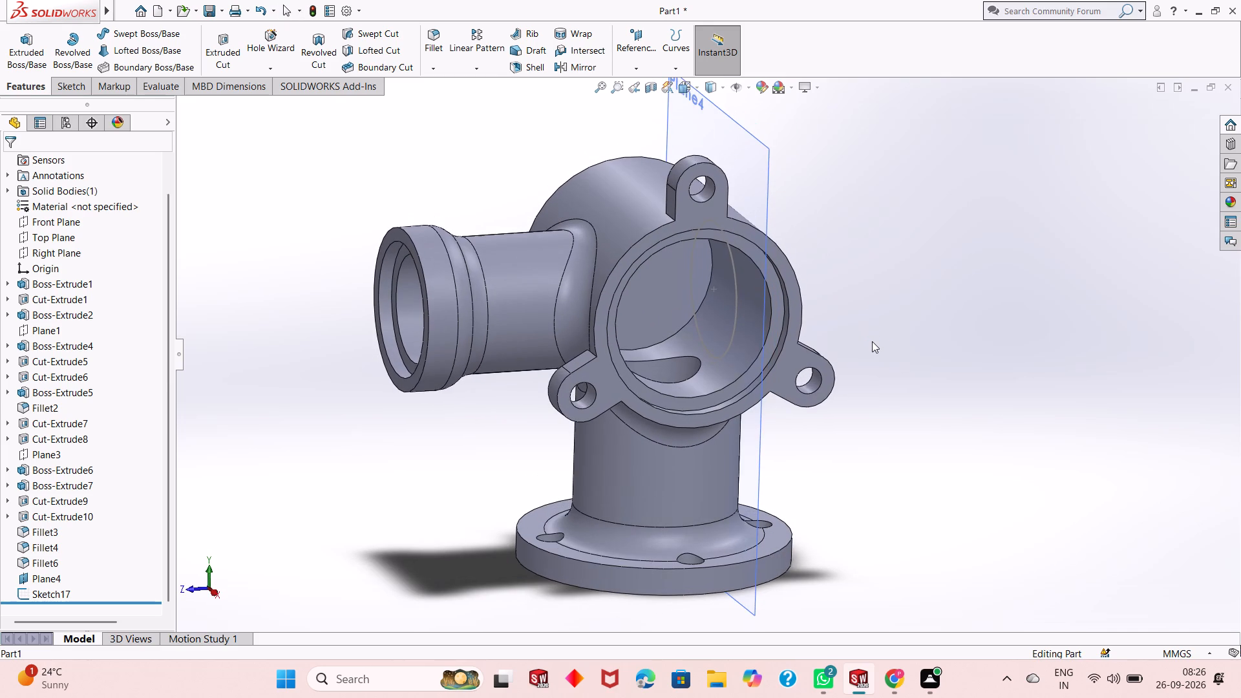
pyautogui.moveTo(863, 317); pyautogui.dragTo(844, 285, button='middle')
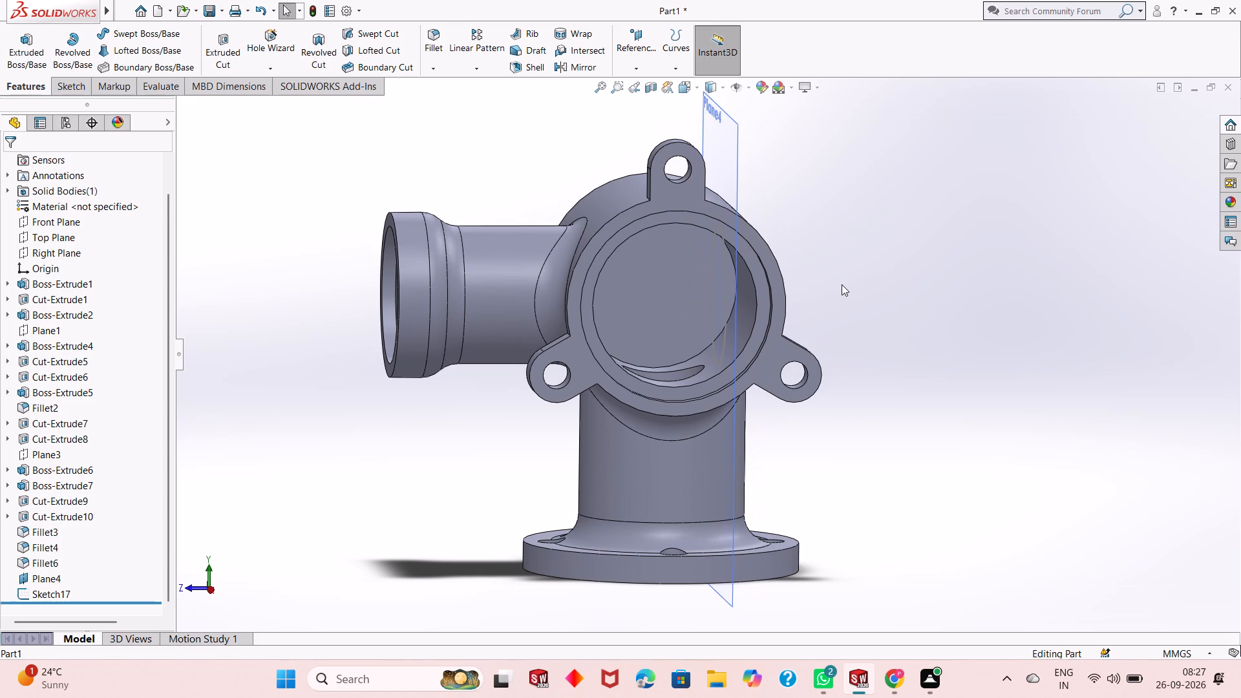
pyautogui.scroll(2, 793, 315)
pyautogui.scroll(-2, 794, 280)
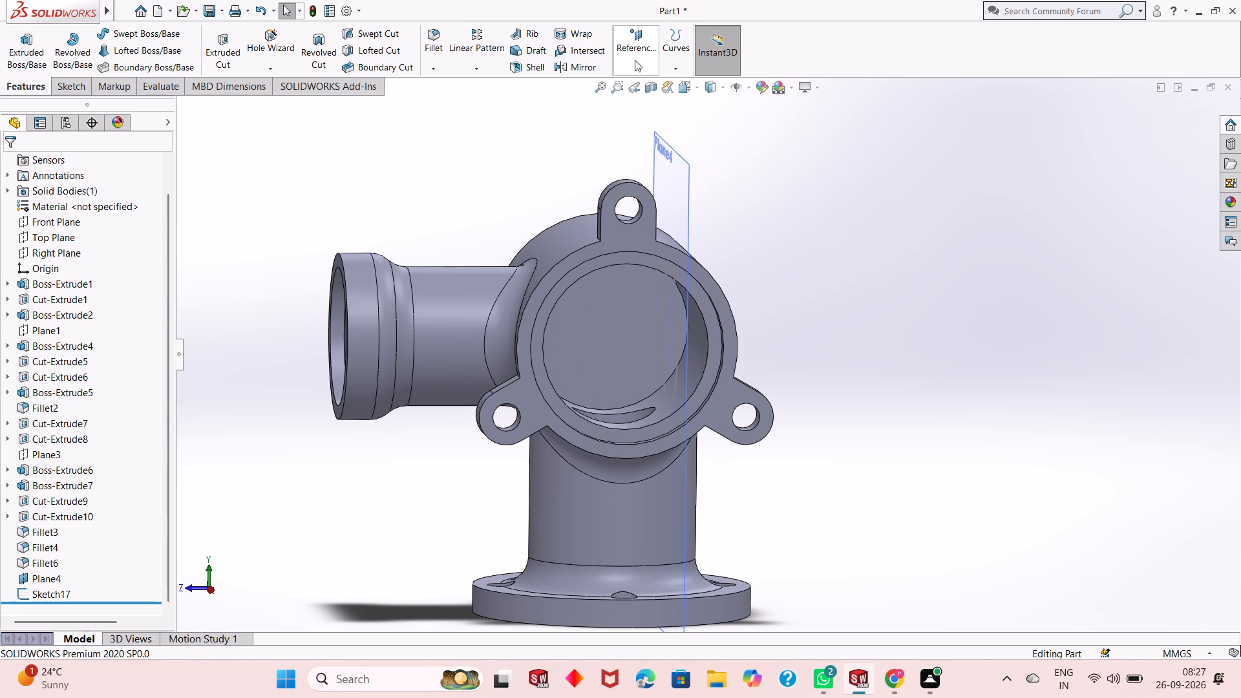
# Create a reference plane offset 160 mm above the Top Plane.
pyautogui.click(635, 61)
pyautogui.click(636, 78)
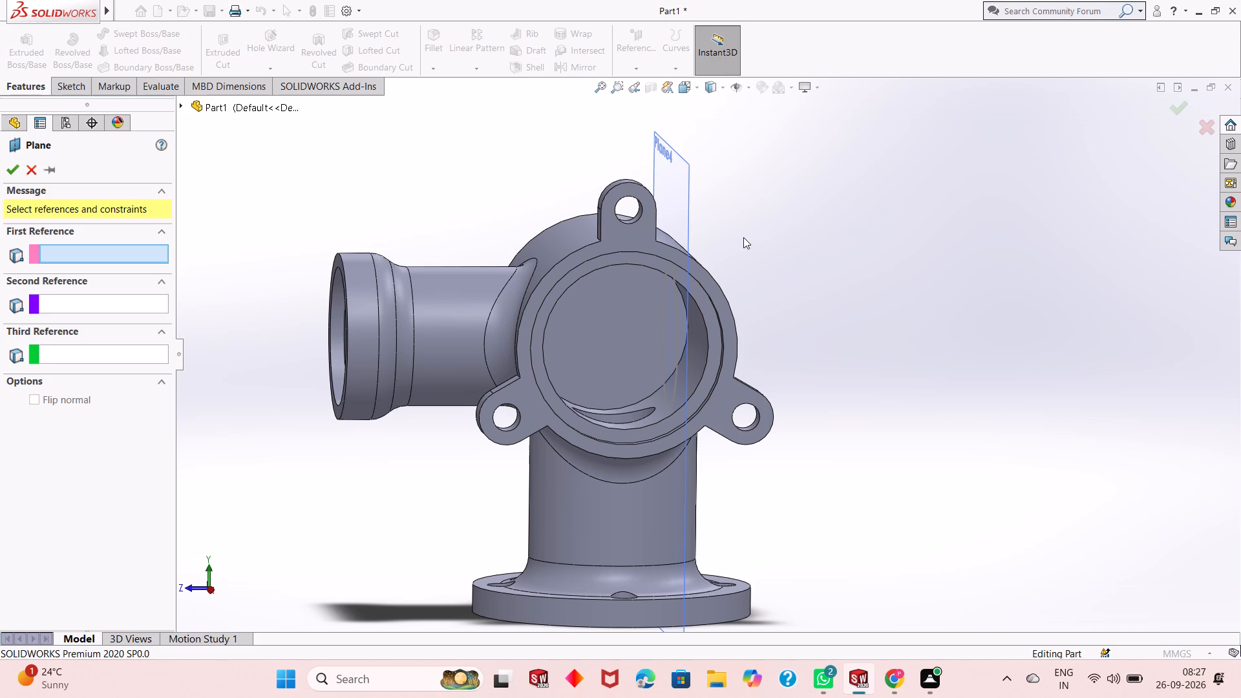
pyautogui.click(212, 105)
pyautogui.click(263, 217)
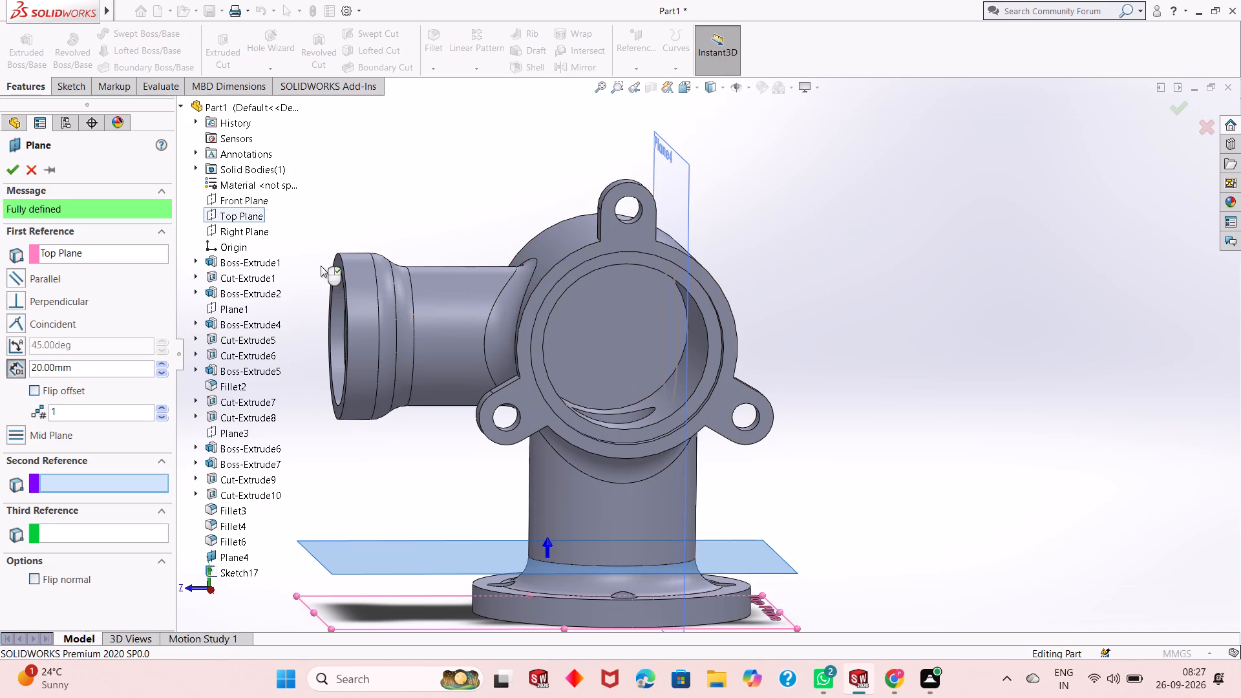
pyautogui.doubleClick(101, 363)
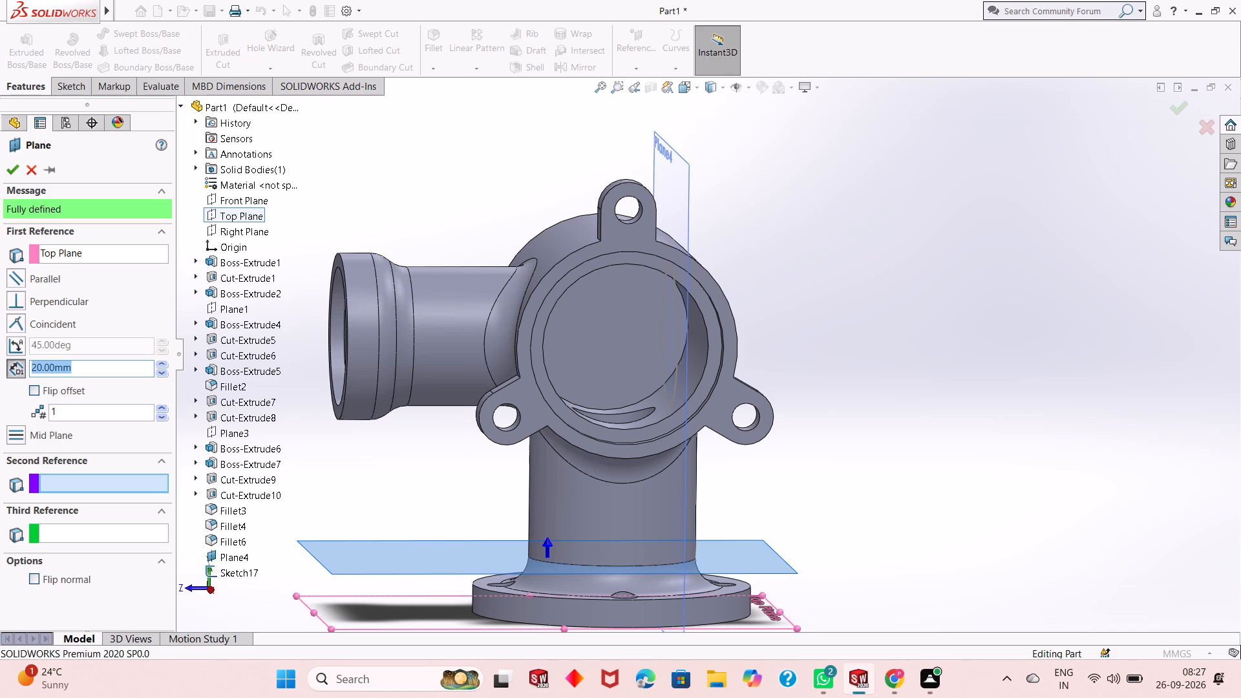
pyautogui.write('160')
pyautogui.press('Return')
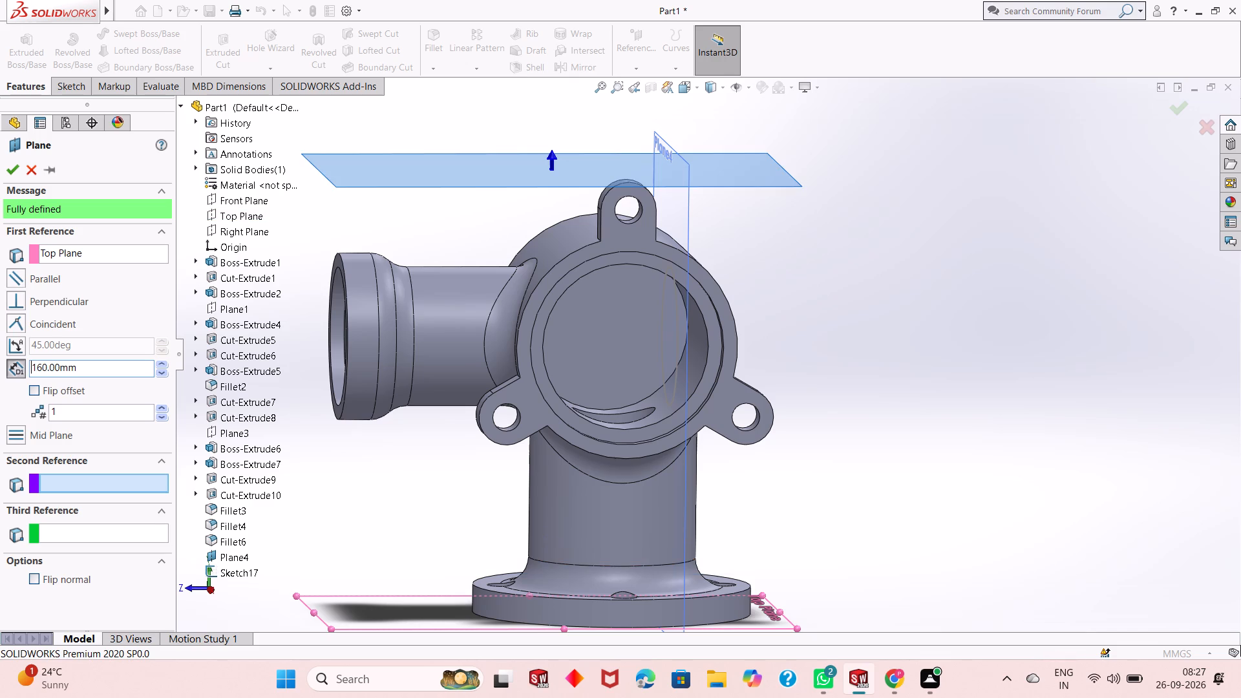
pyautogui.click(7, 174)
# Start a sketch on the plane offset 160 mm above the Top Plane and view it face-on.
pyautogui.moveTo(599, 340); pyautogui.dragTo(612, 496, button='middle')
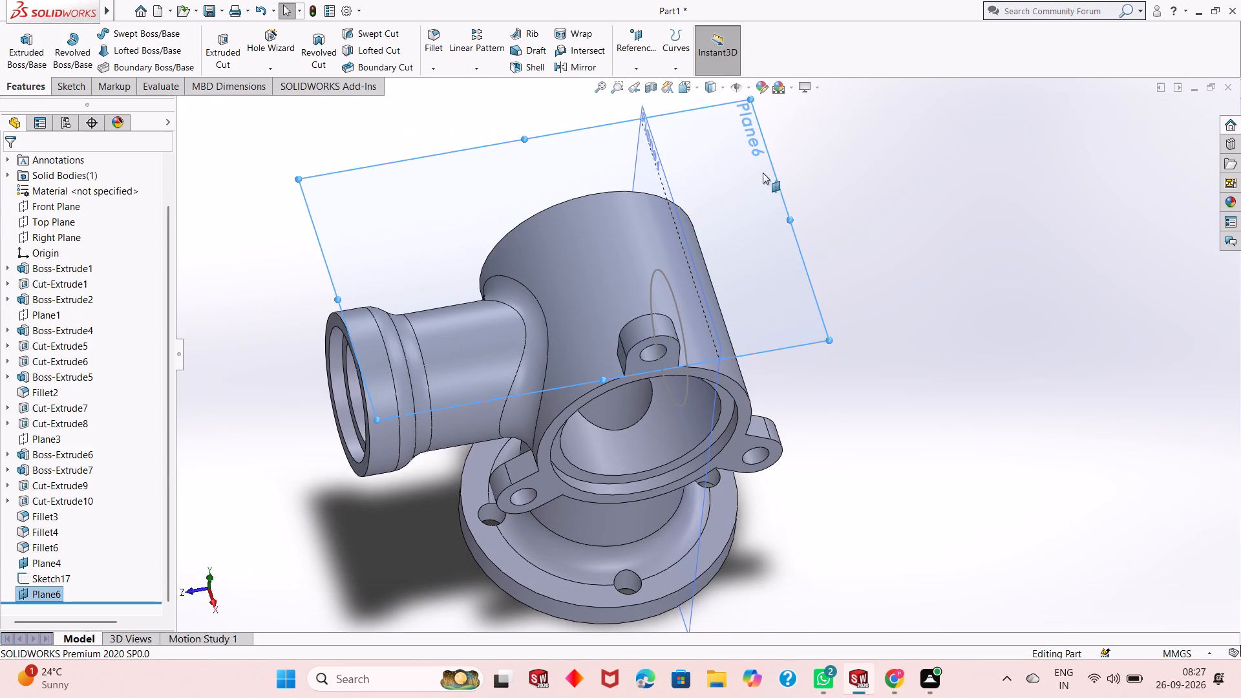
pyautogui.rightClick(762, 174)
pyautogui.click(798, 158)
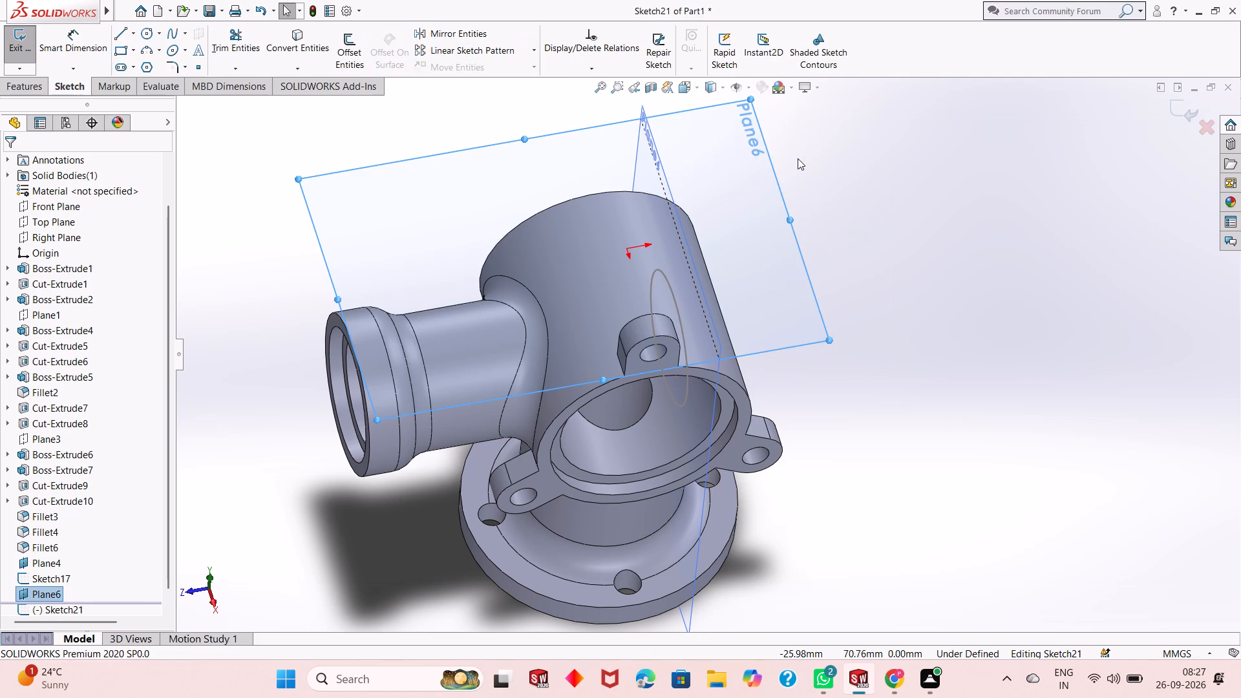
pyautogui.hotkey('ctrl', '8')
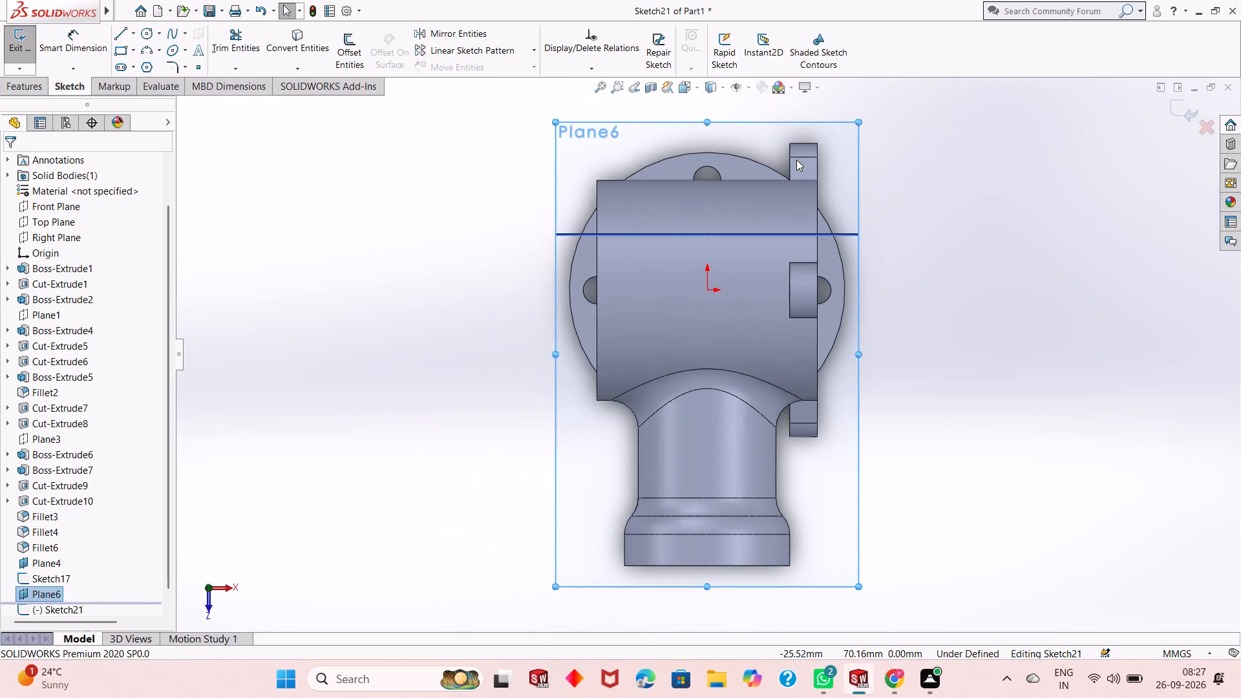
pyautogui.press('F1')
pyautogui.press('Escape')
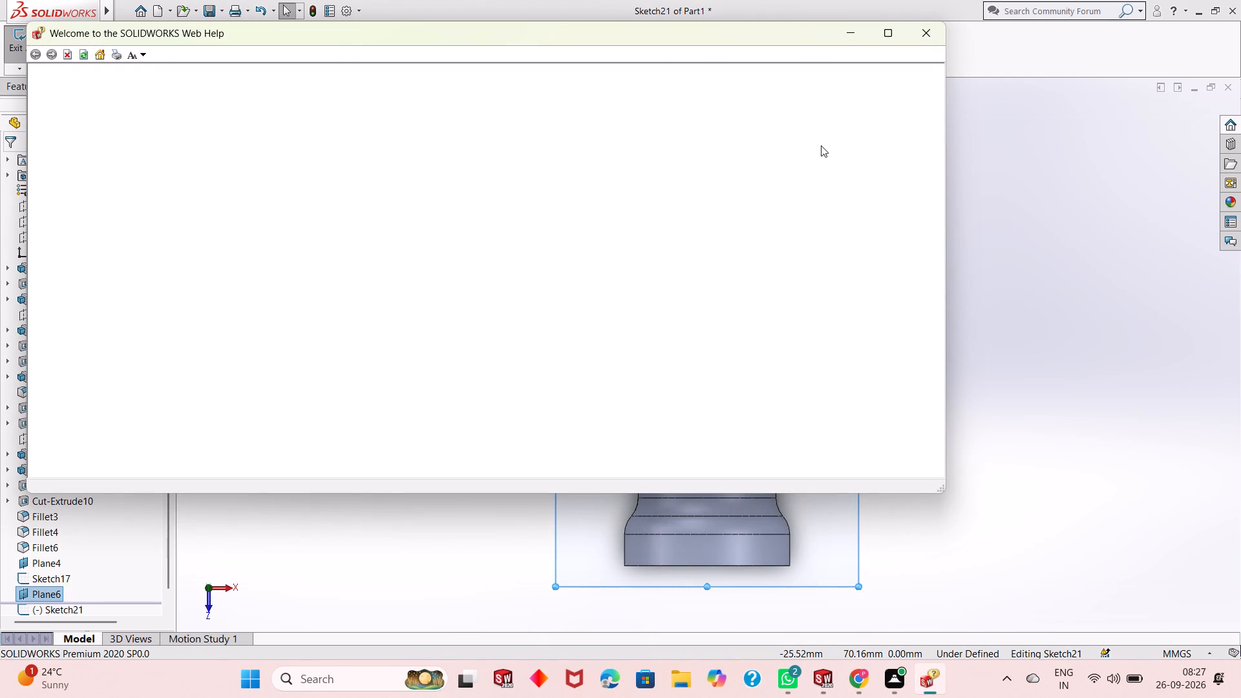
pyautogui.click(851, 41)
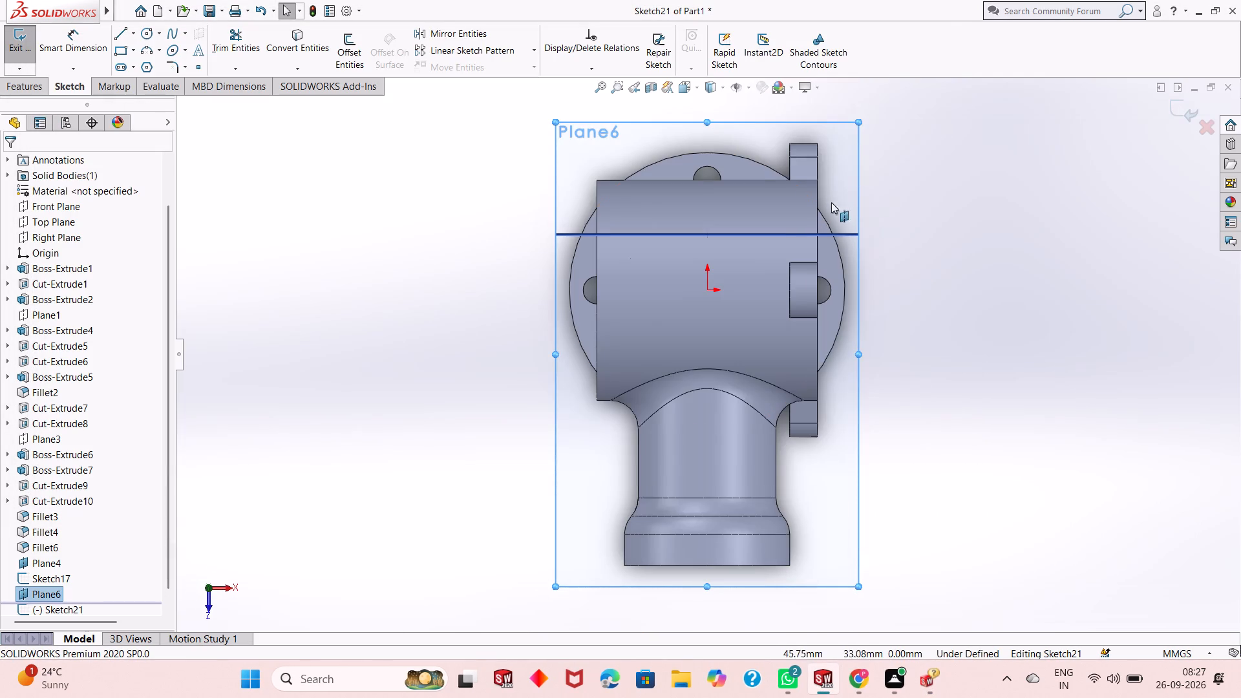
# Sketch a circle about 29 mm in diameter, aligned with the origin and about 80 mm from it, opposite the side branch.
pyautogui.scroll(1, 805, 222)
pyautogui.click(860, 237)
pyautogui.scroll(-2, 735, 151)
pyautogui.scroll(1, 709, 237)
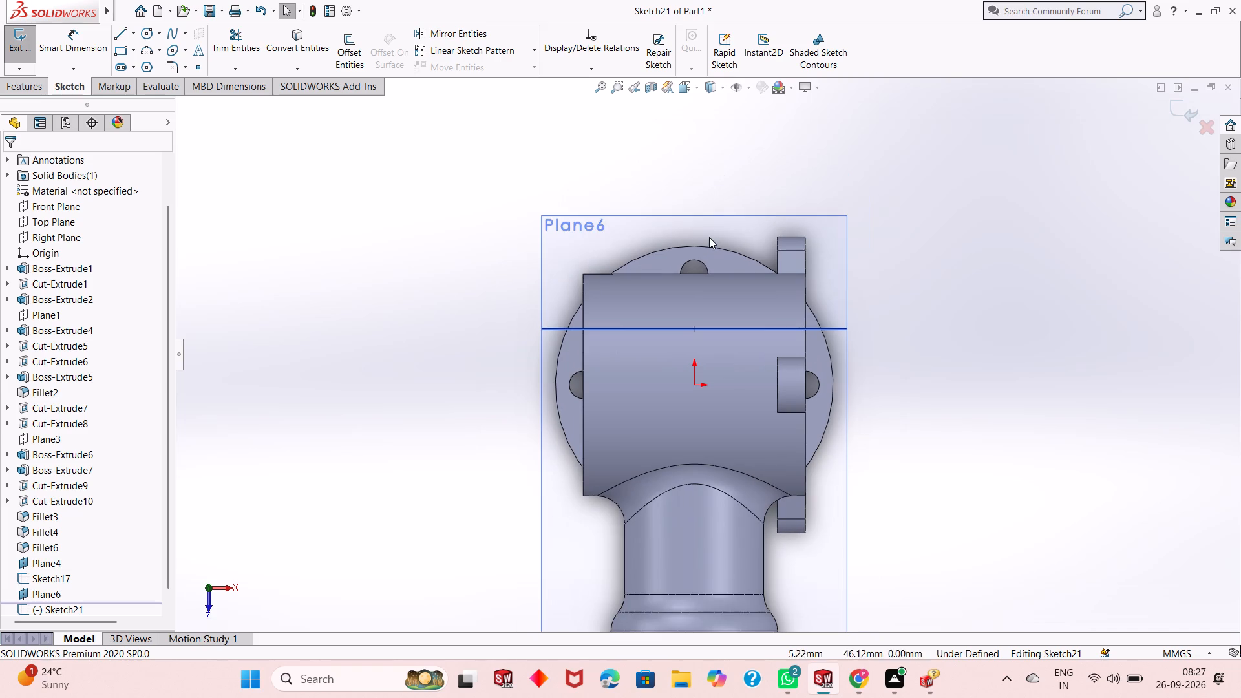
pyautogui.click(149, 36)
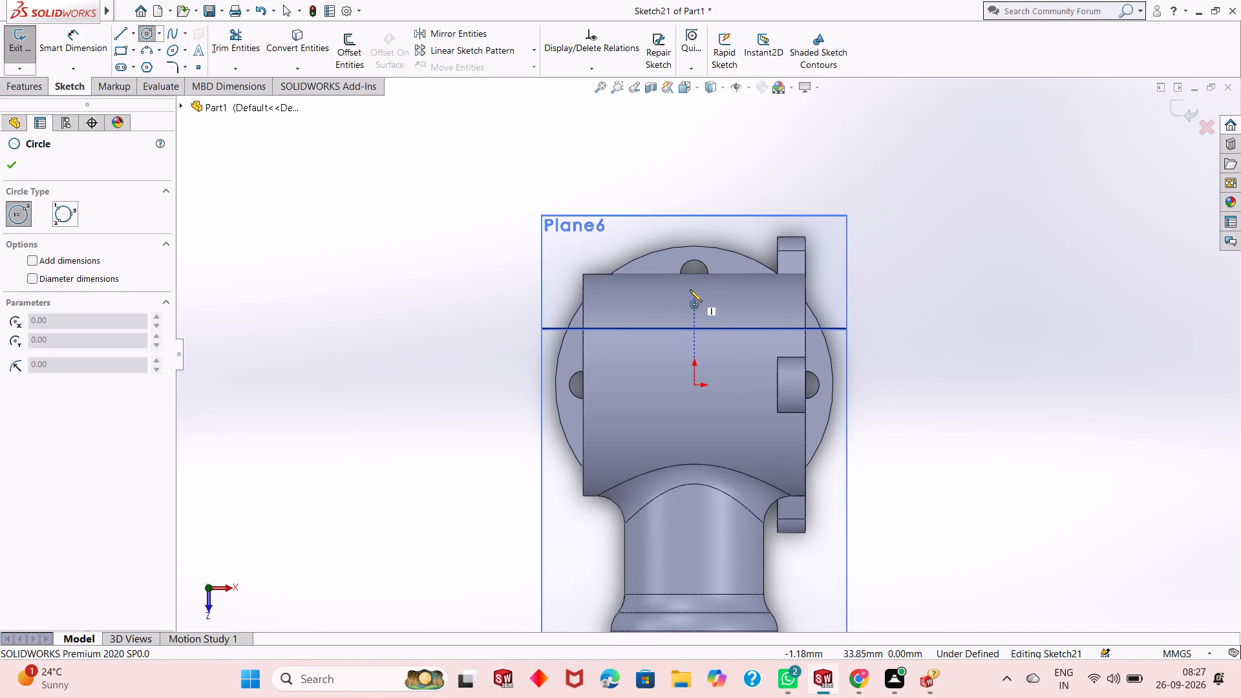
pyautogui.click(697, 164)
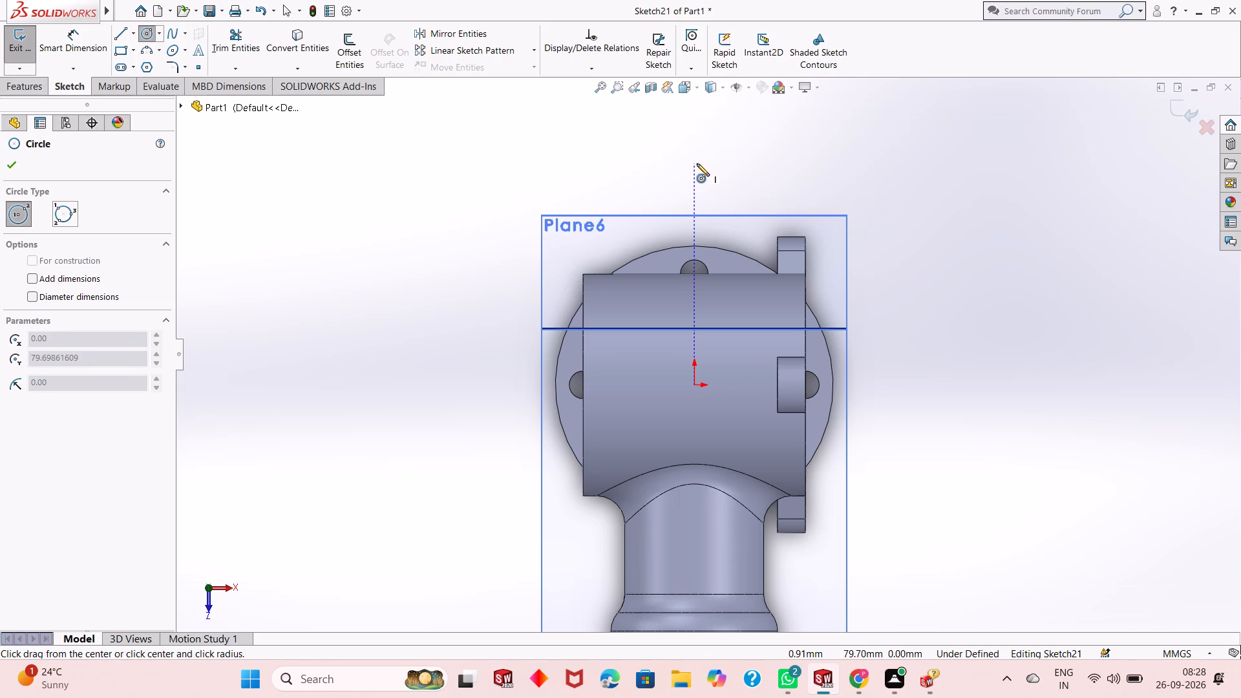
pyautogui.click(727, 188)
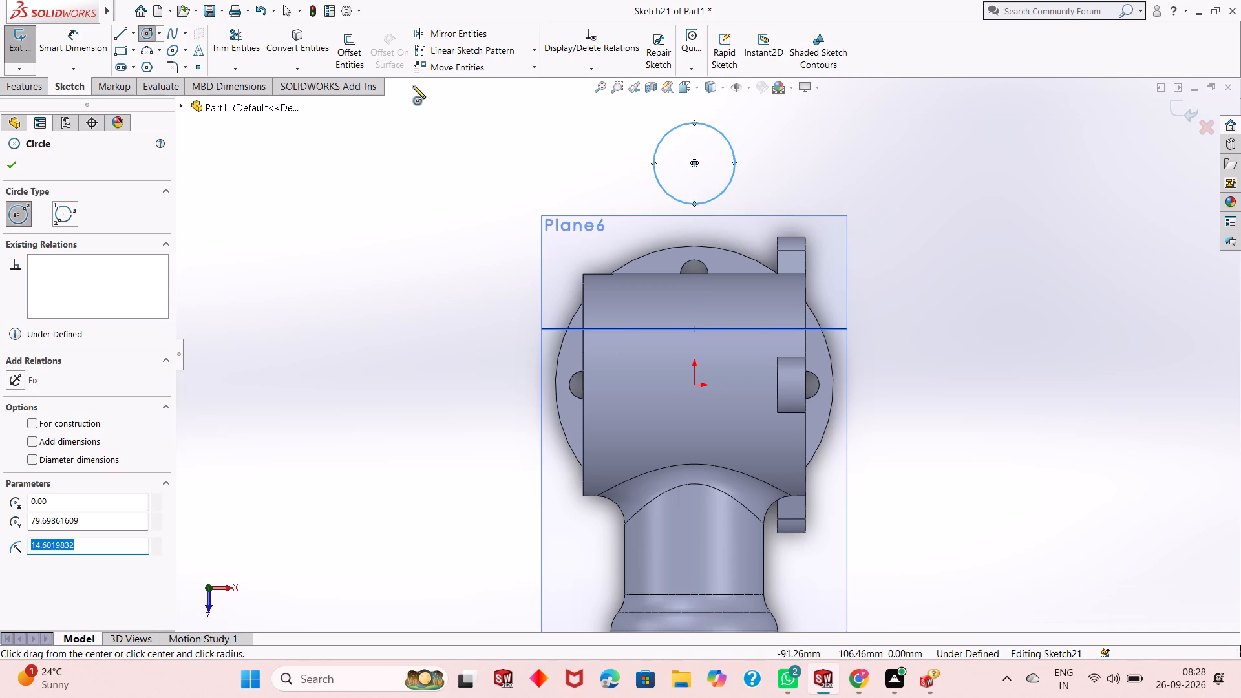
pyautogui.click(16, 169)
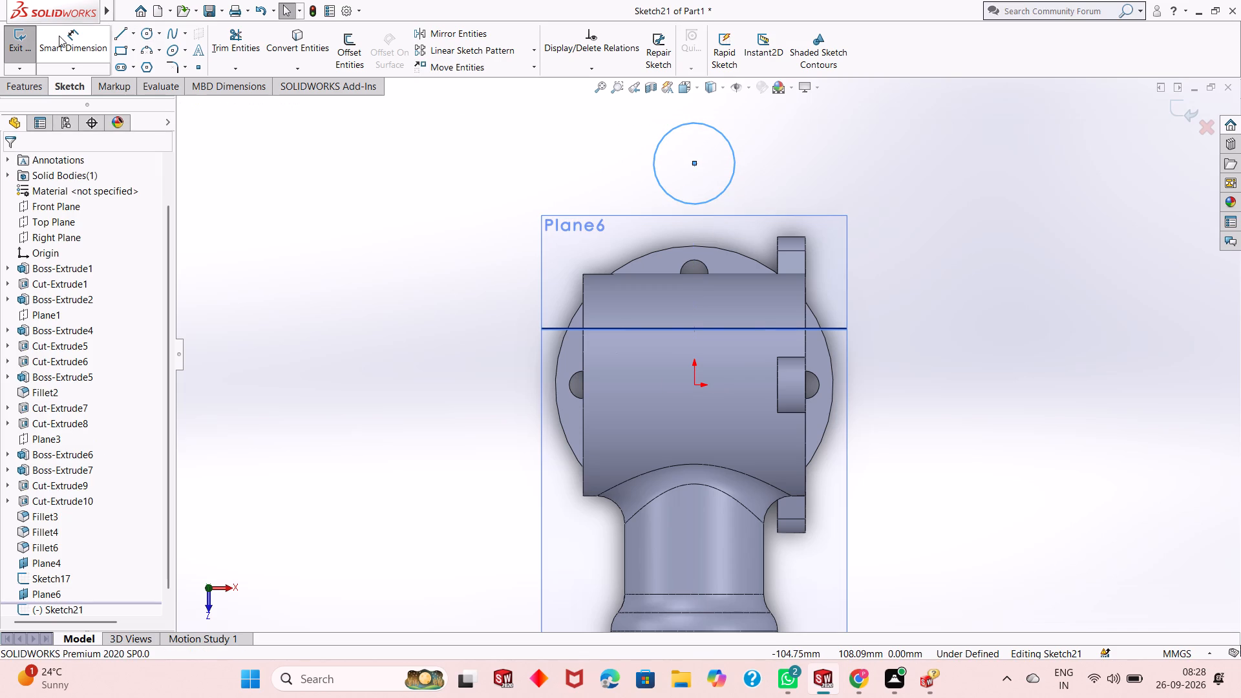
# Dimension the circle's diameter to 50 mm.
pyautogui.click(58, 34)
pyautogui.click(721, 191)
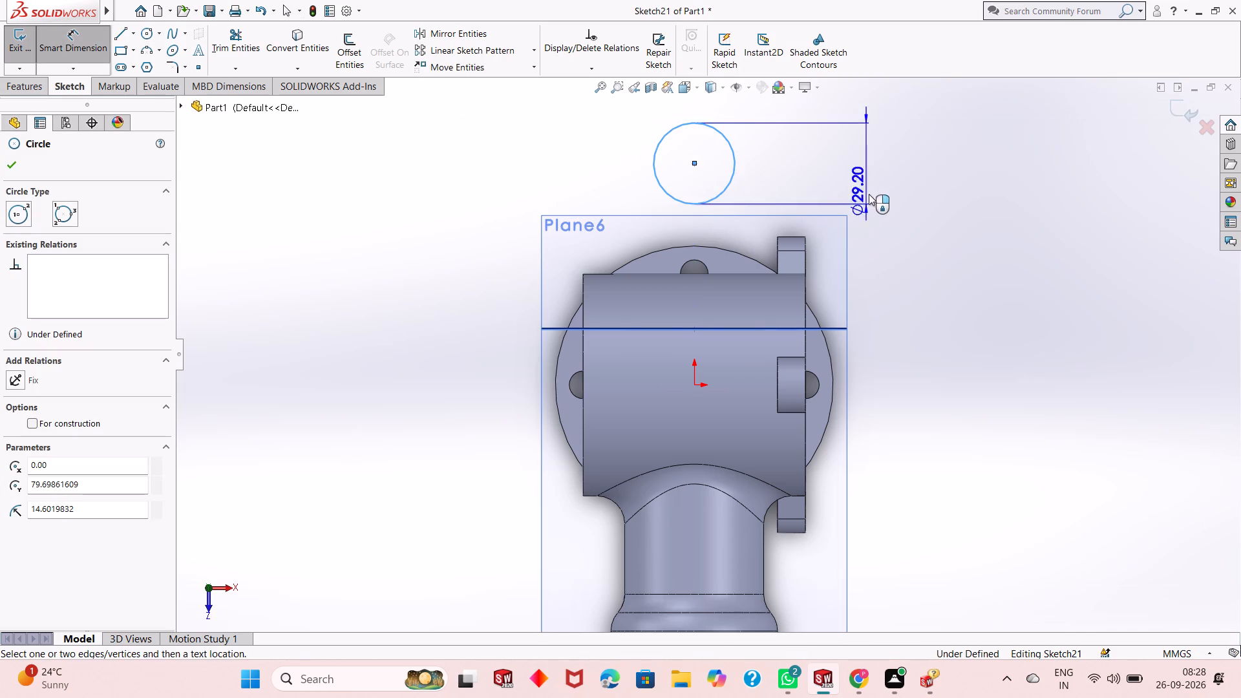
pyautogui.click(960, 290)
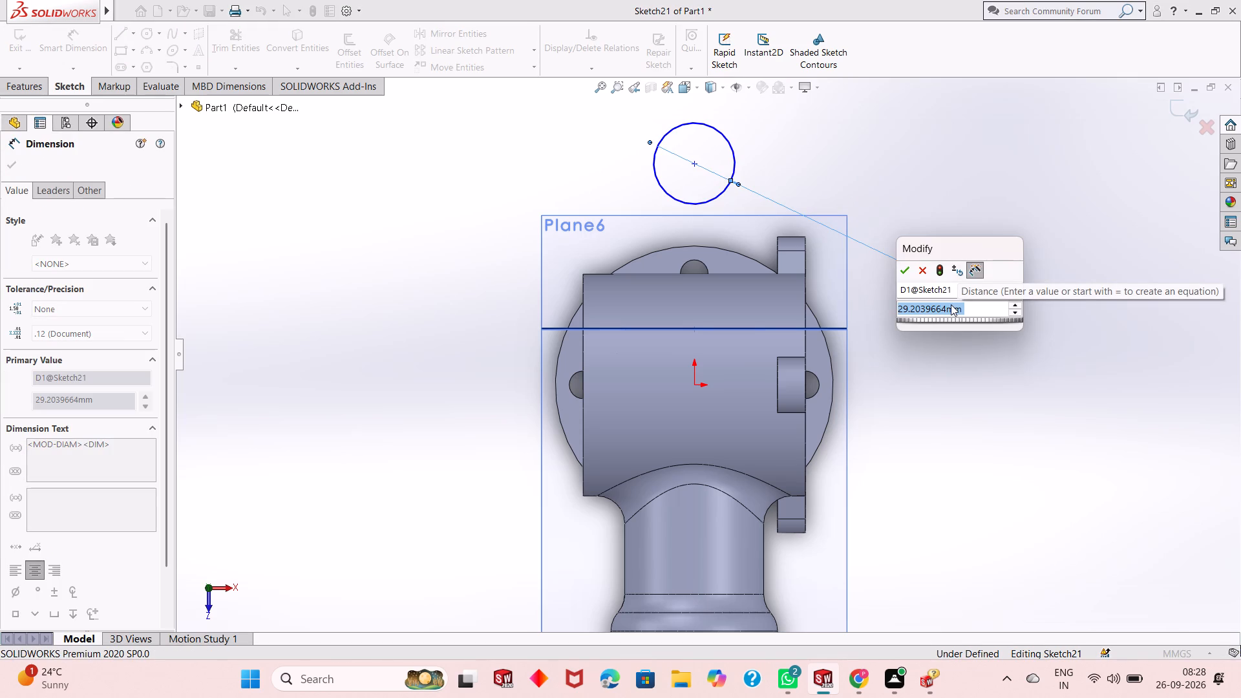
pyautogui.write('50')
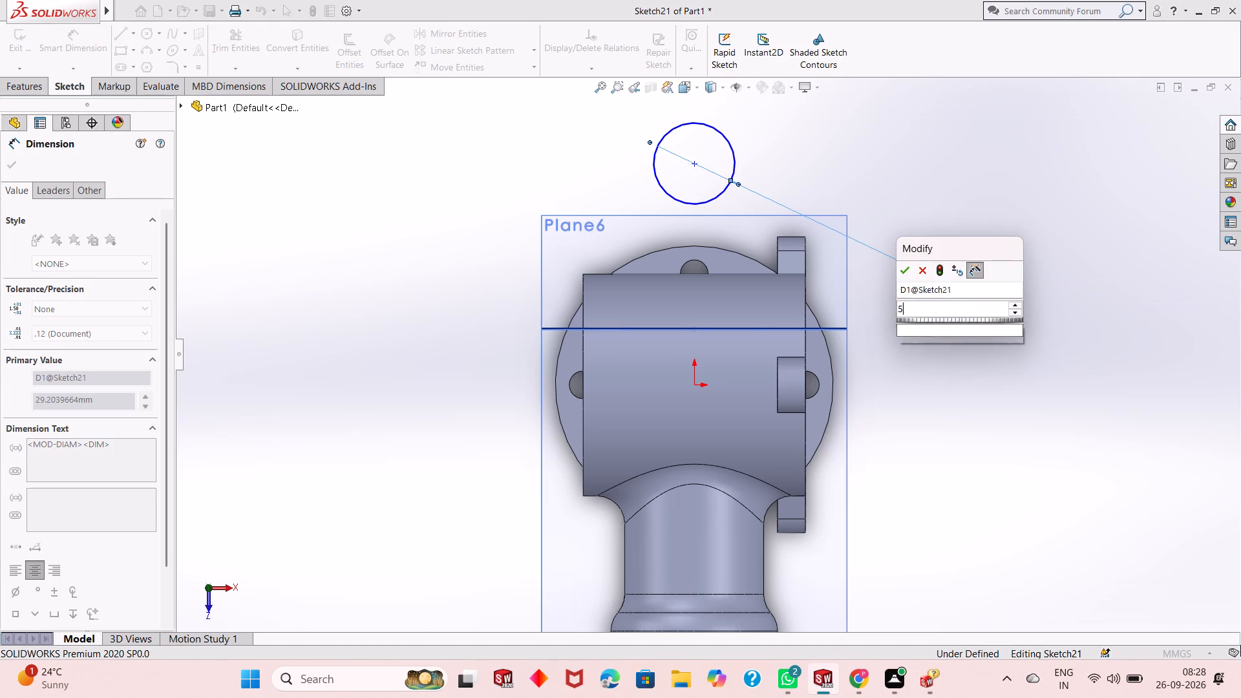
pyautogui.press('Return')
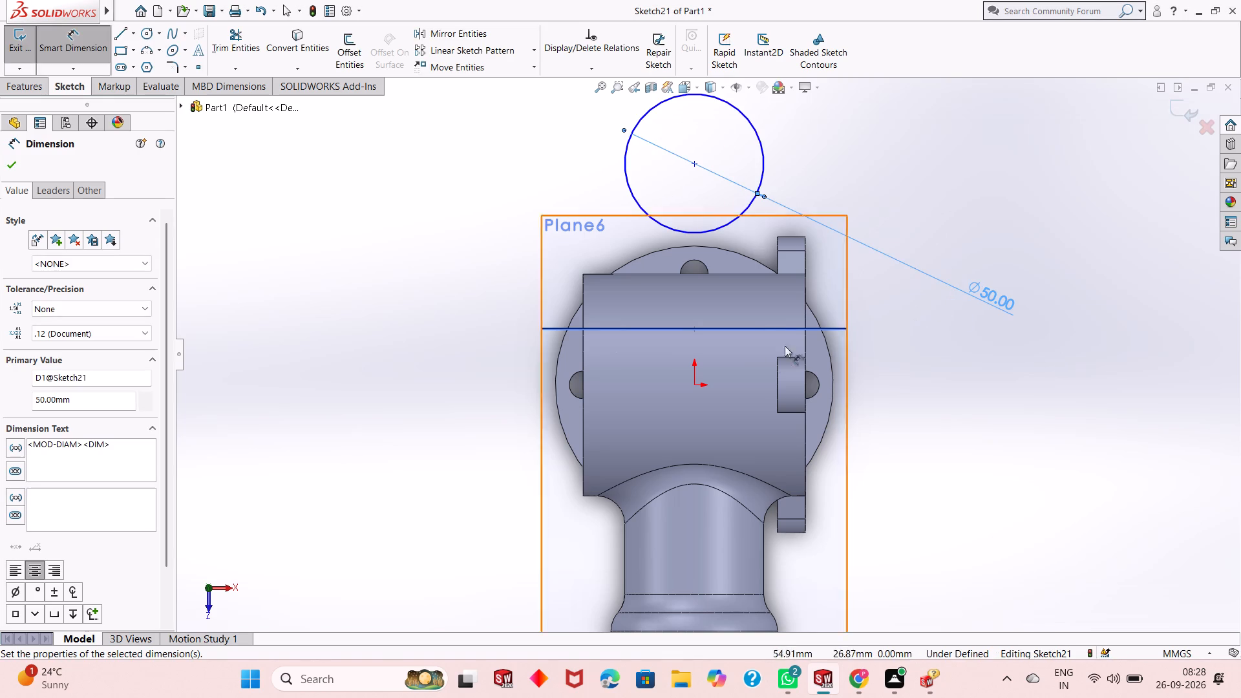
# Dimension the distance between the circle's centre and the origin to 80 mm.
pyautogui.scroll(1, 746, 361)
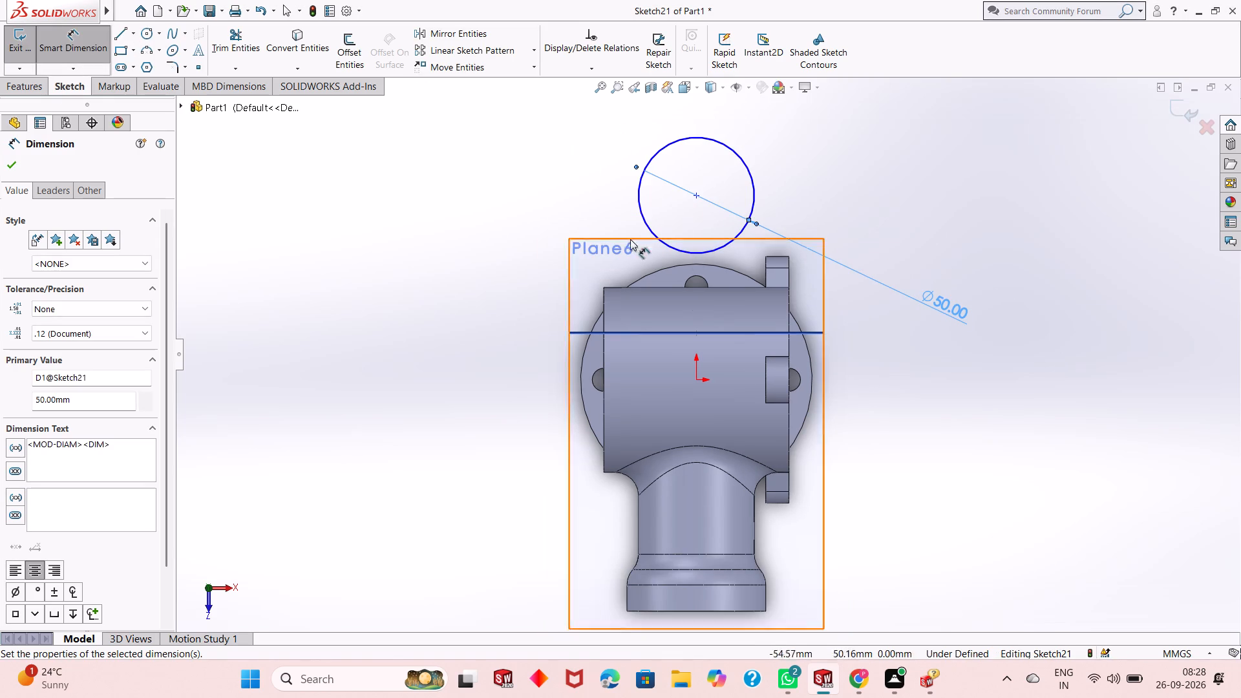
pyautogui.click(695, 195)
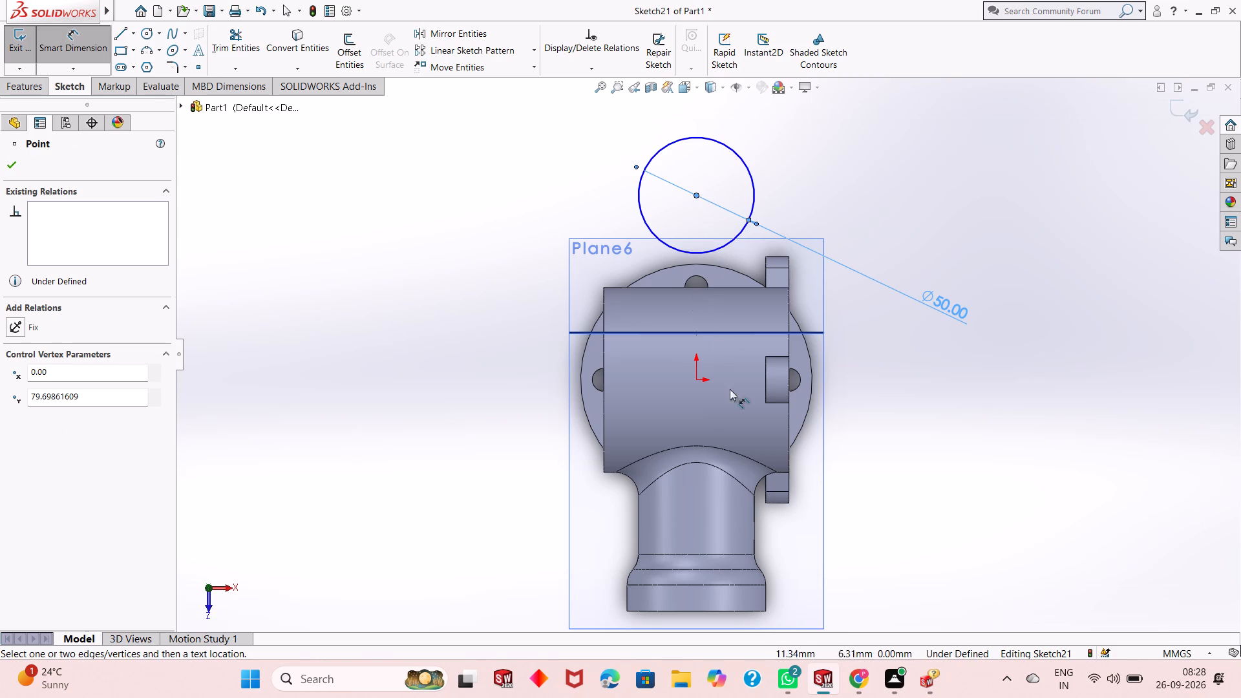
pyautogui.click(698, 377)
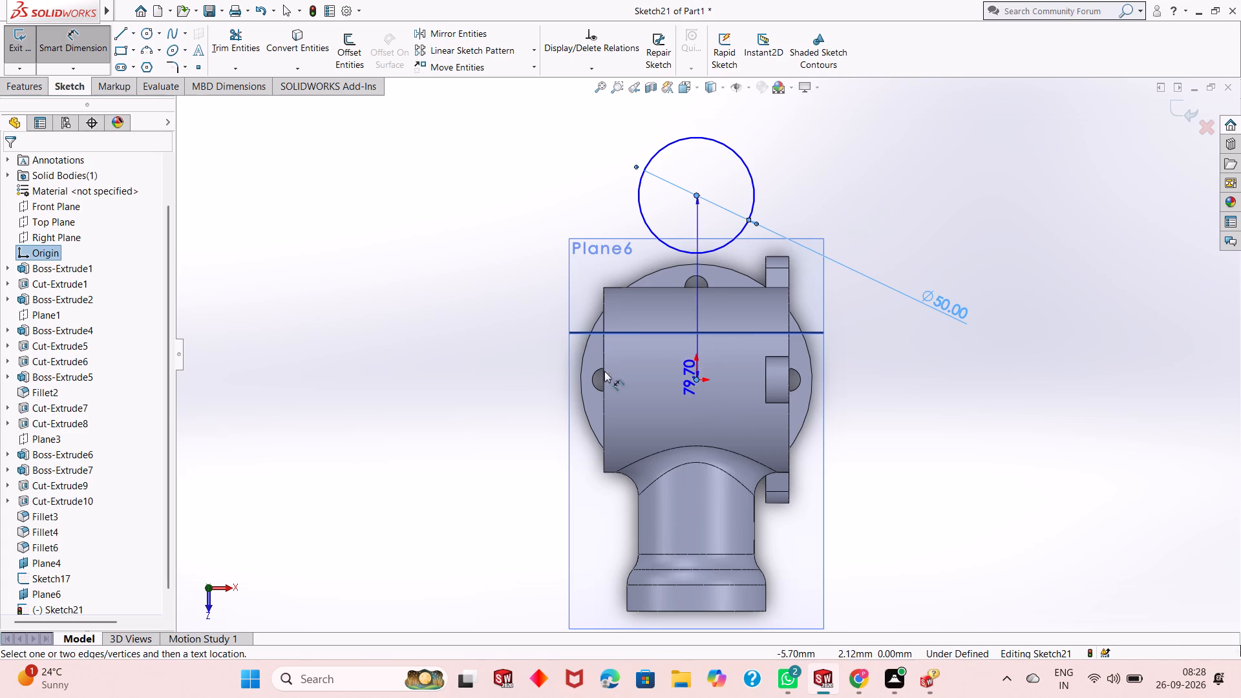
pyautogui.click(461, 369)
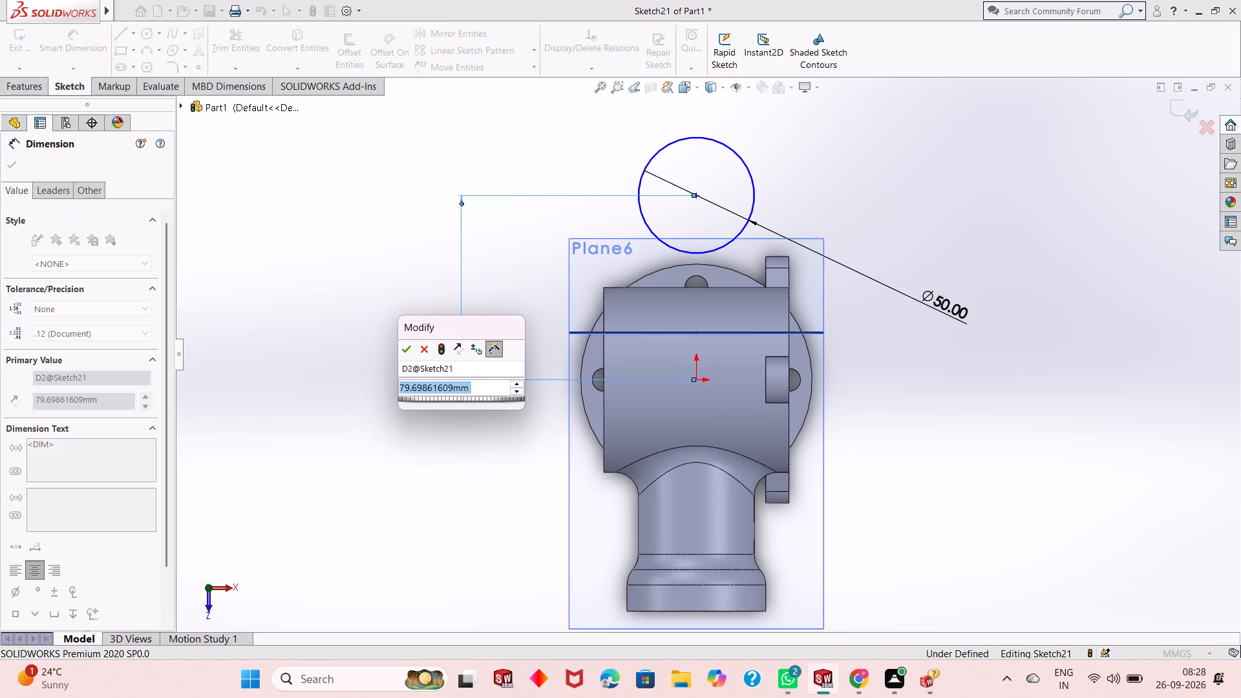
pyautogui.write('80')
pyautogui.press('Return')
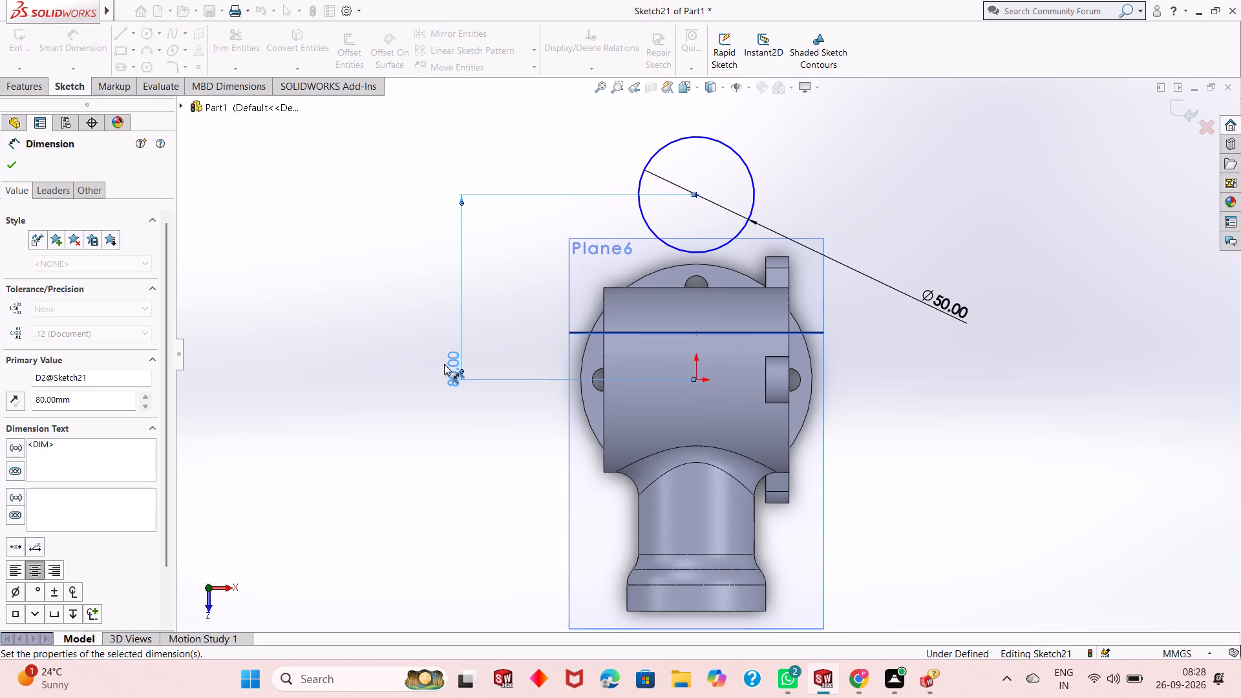
# Dimension the circle's centre from the main cylinder's end edge on the lug side, and leave the dimension command.
pyautogui.click(697, 196)
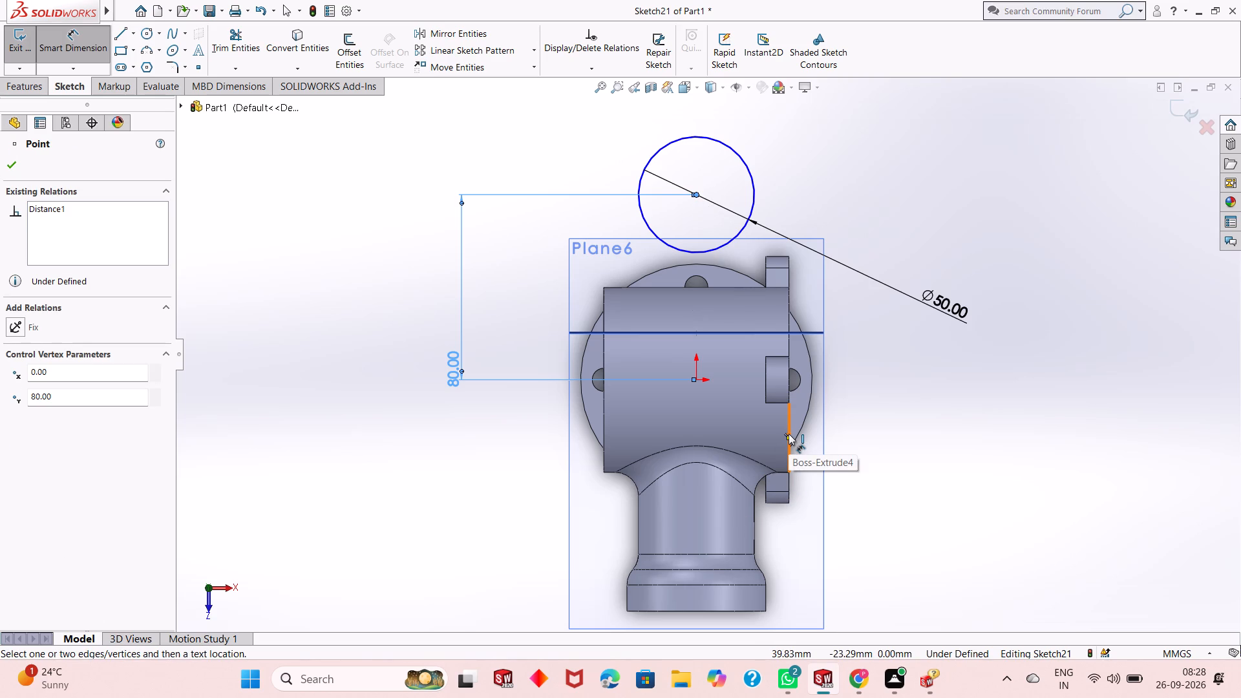
pyautogui.click(789, 434)
pyautogui.click(785, 531)
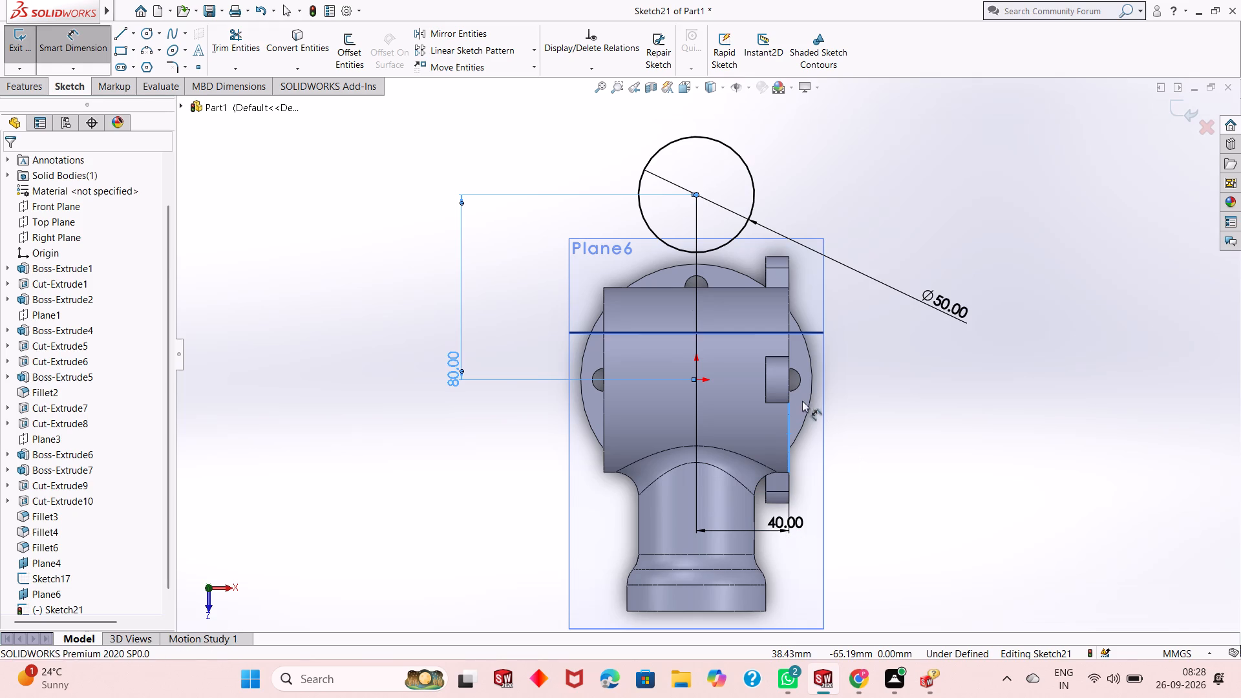
pyautogui.click(728, 508)
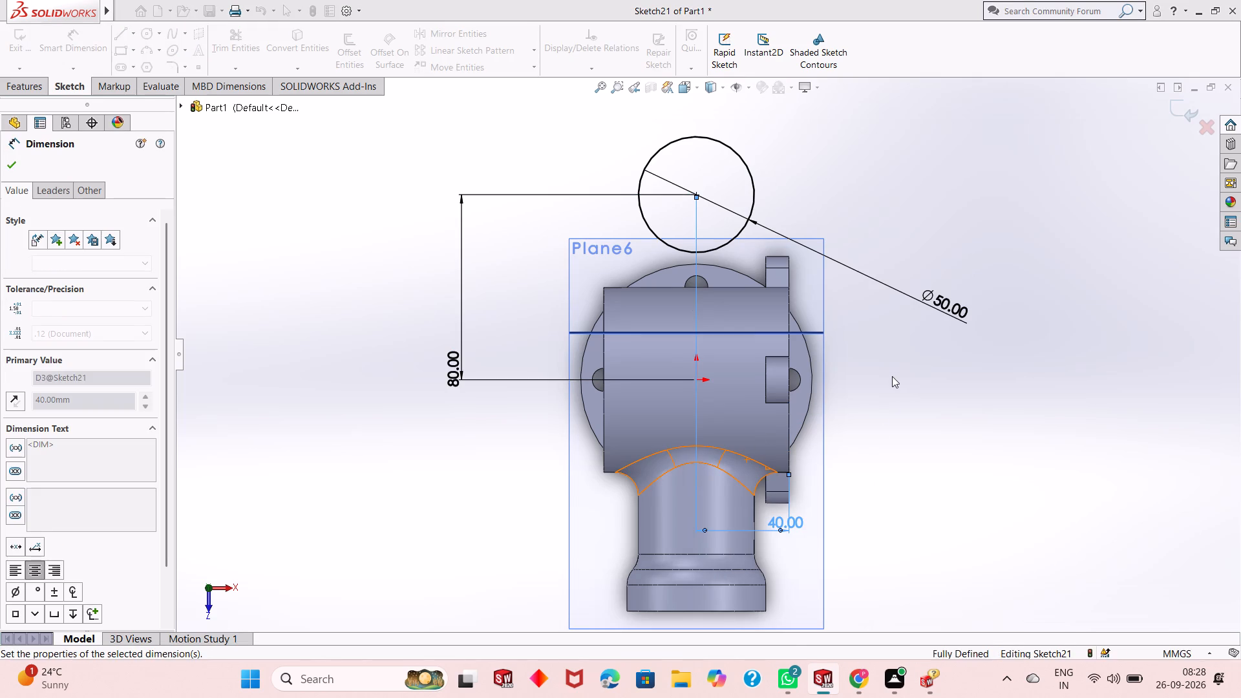
pyautogui.rightClick(894, 373)
pyautogui.click(918, 418)
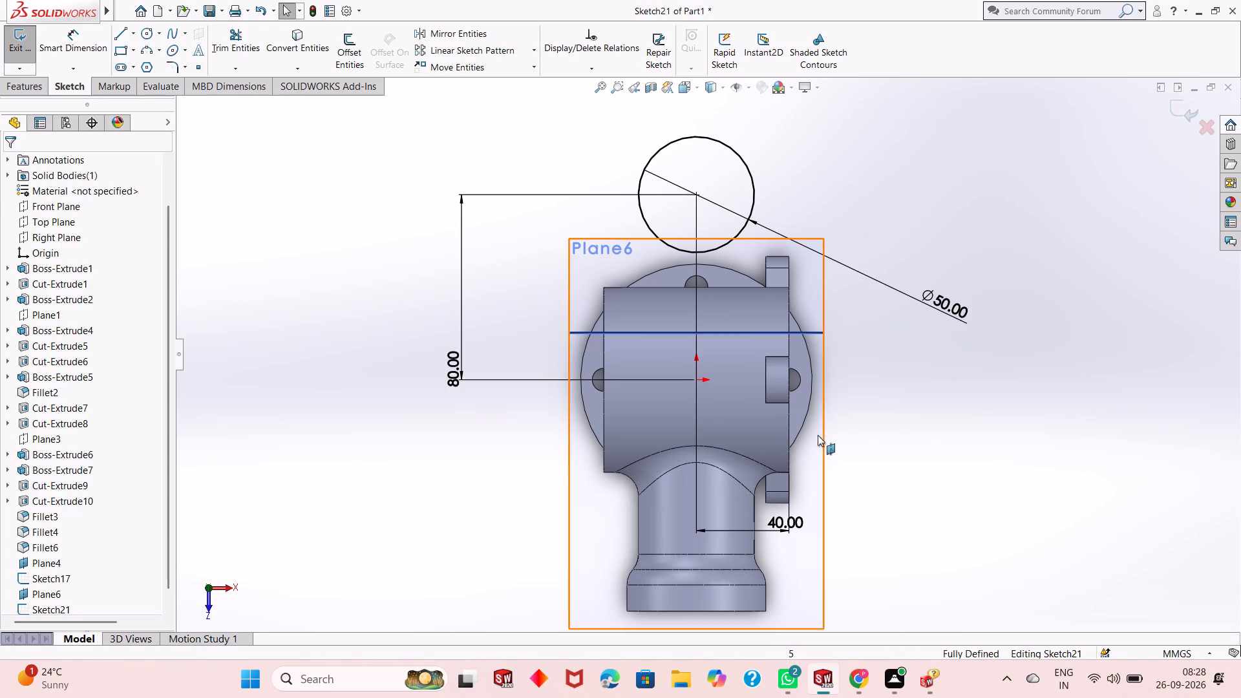
# Exit the 50 mm circle's sketch on Plane6 and clear the selection.
pyautogui.moveTo(714, 429); pyautogui.dragTo(712, 360, button='middle')
pyautogui.scroll(1, 712, 359)
pyautogui.scroll(1, 705, 427)
pyautogui.moveTo(705, 429); pyautogui.dragTo(666, 249, button='middle')
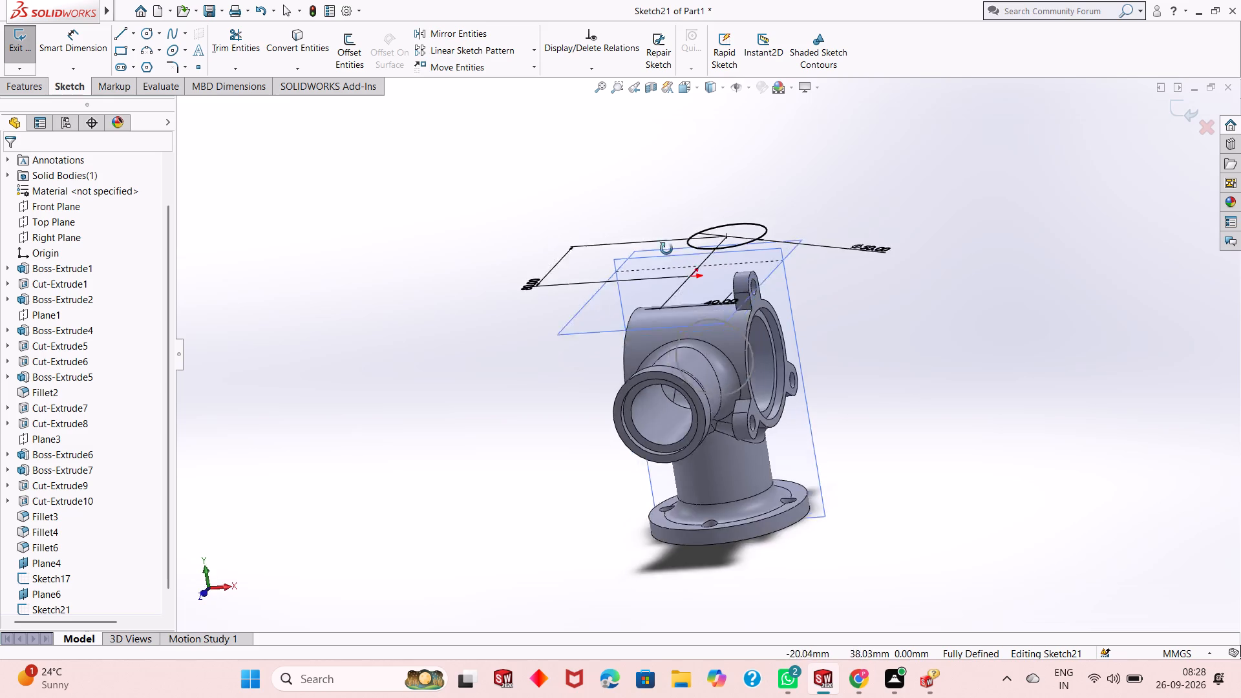
pyautogui.moveTo(666, 249); pyautogui.dragTo(609, 429, button='middle')
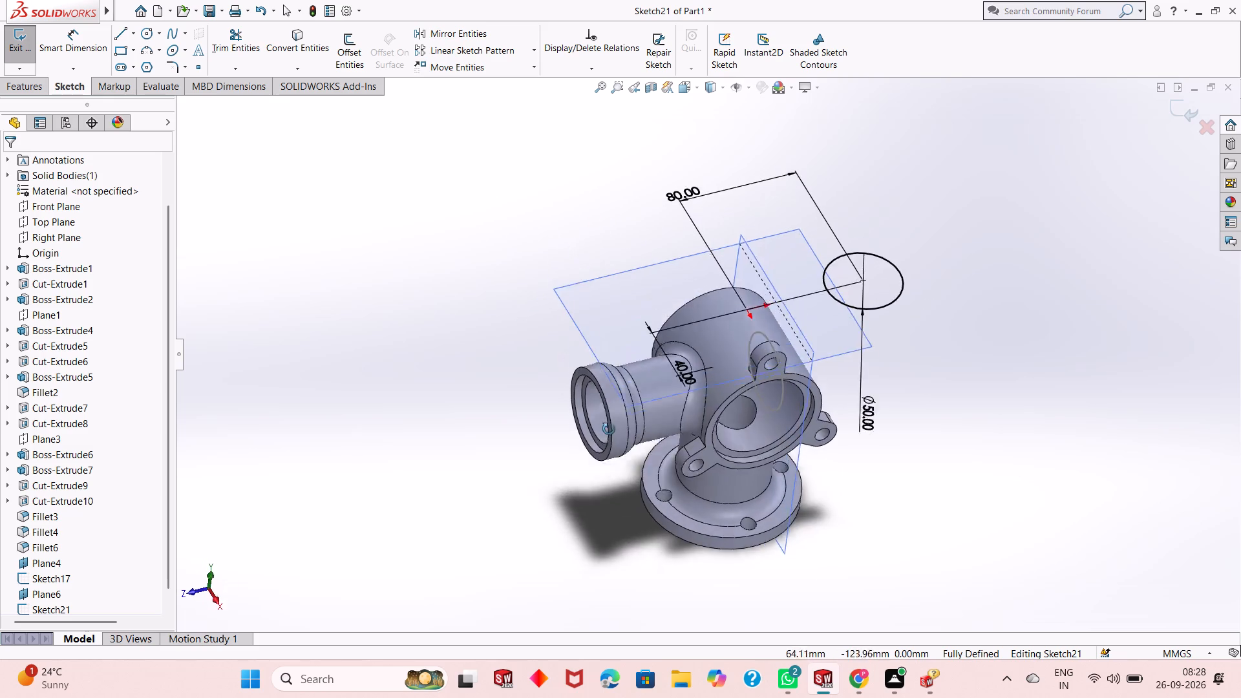
pyautogui.moveTo(609, 429); pyautogui.dragTo(424, 297, button='middle')
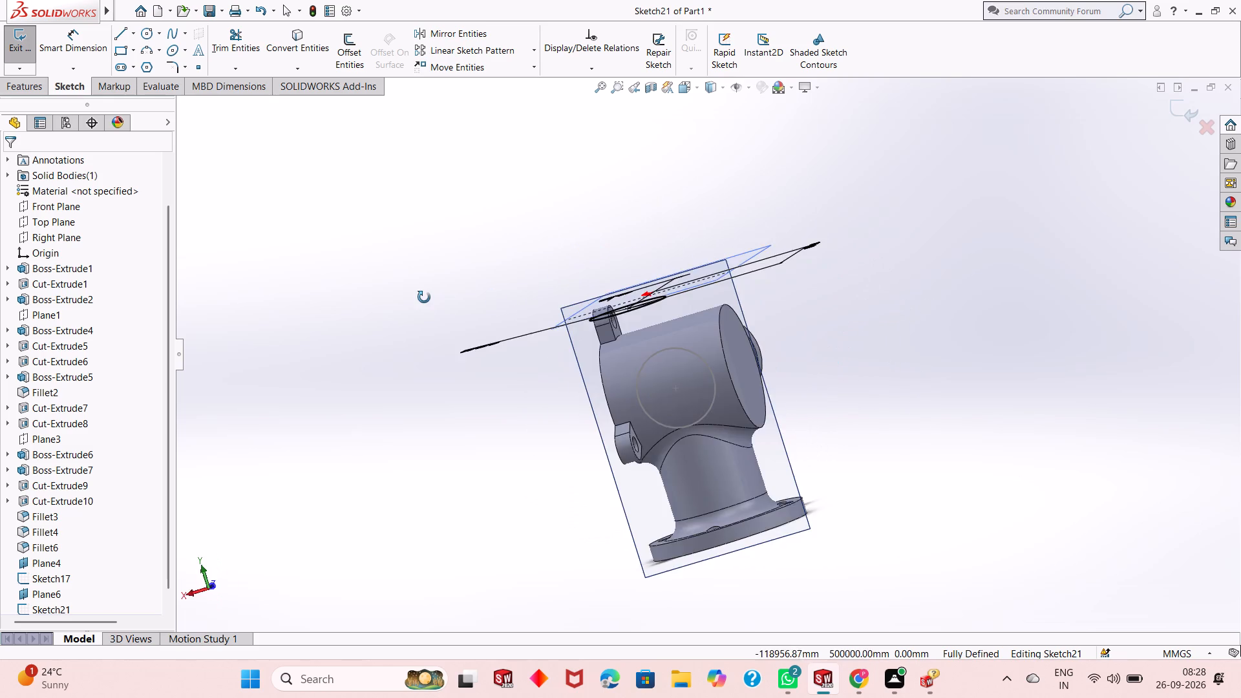
pyautogui.moveTo(424, 297); pyautogui.dragTo(518, 415, button='middle')
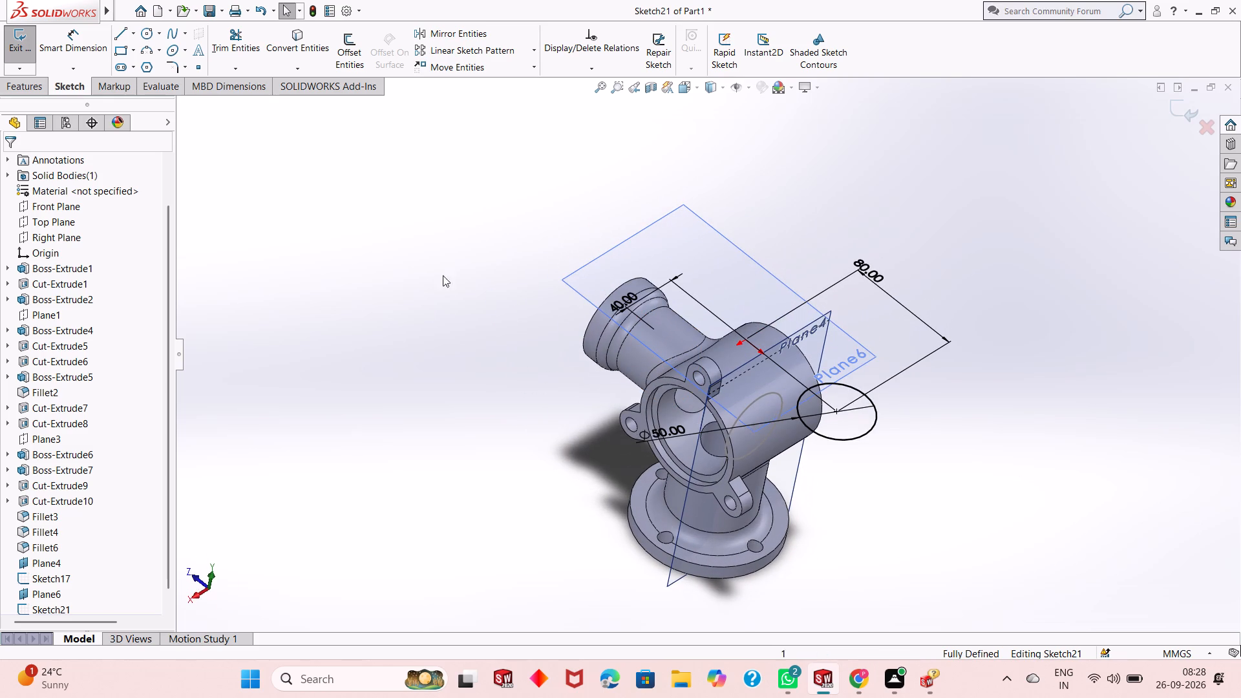
pyautogui.click(1174, 105)
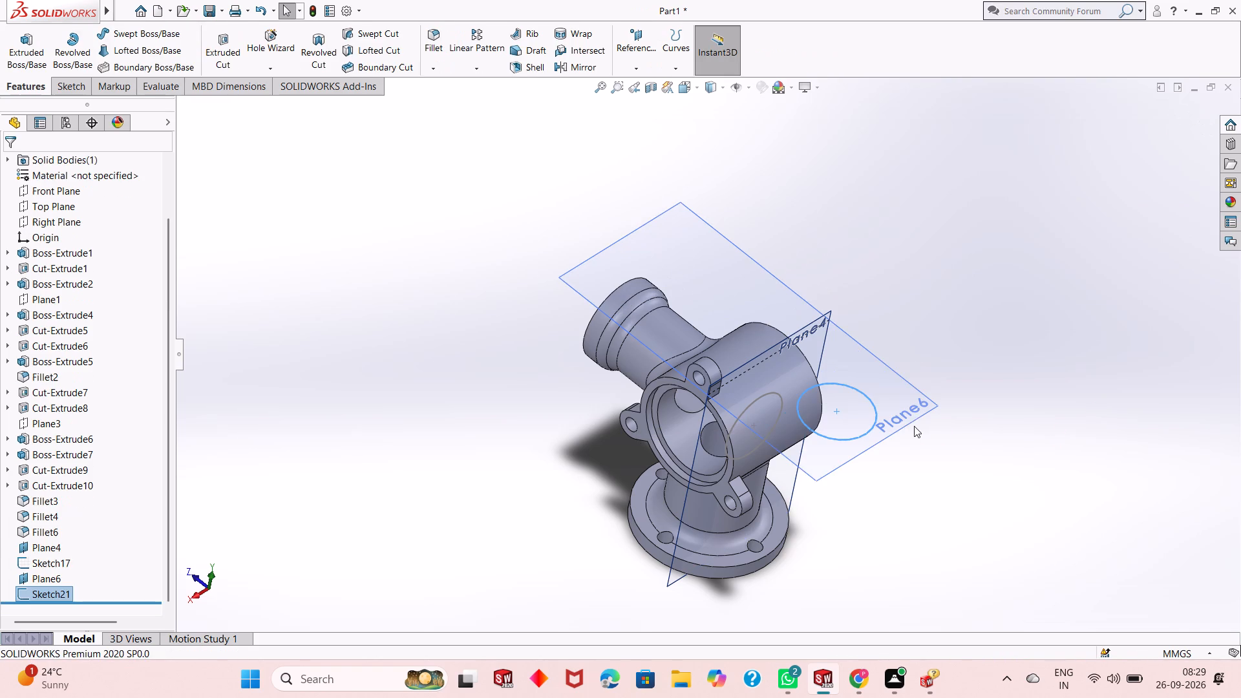
pyautogui.click(838, 209)
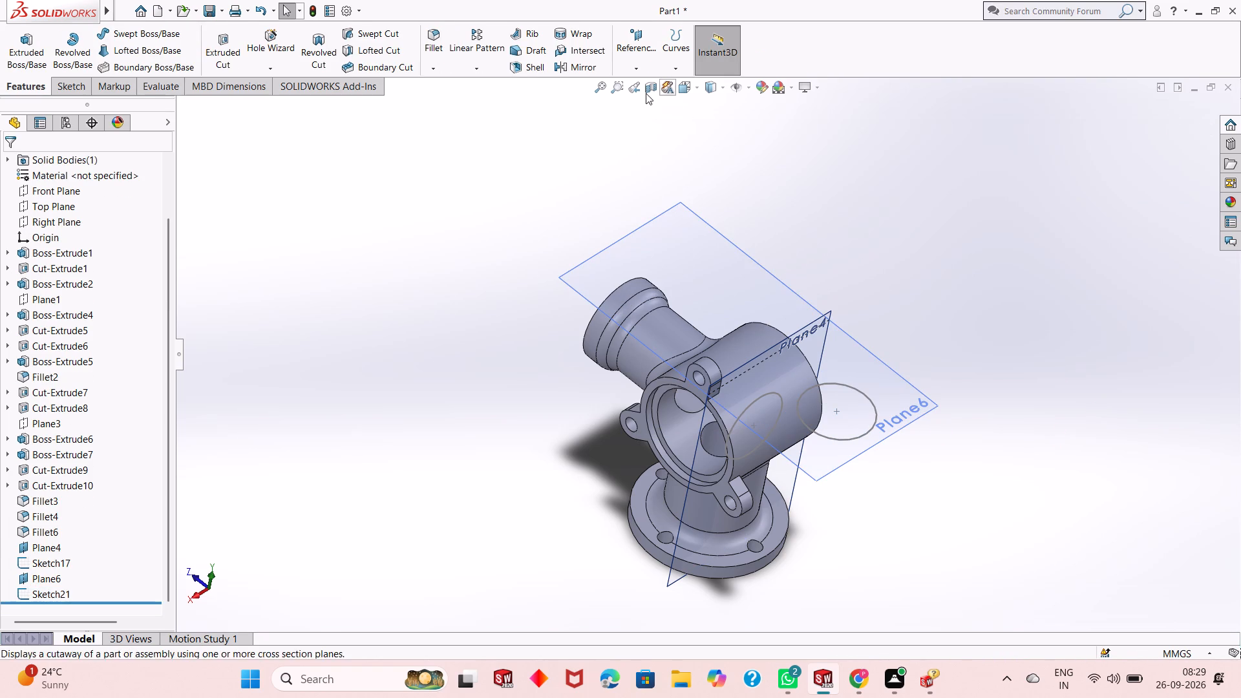
# Create a reference plane at 0 mm offset from the Right Plane.
pyautogui.click(642, 52)
pyautogui.click(645, 83)
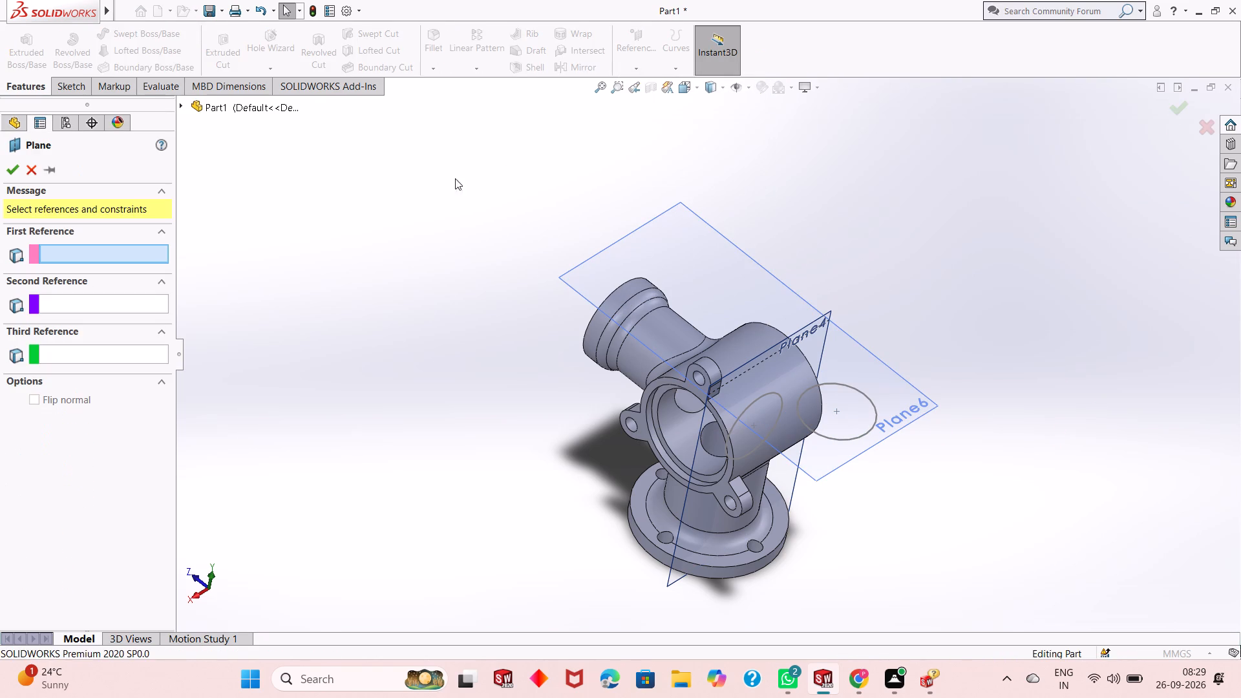
pyautogui.click(203, 99)
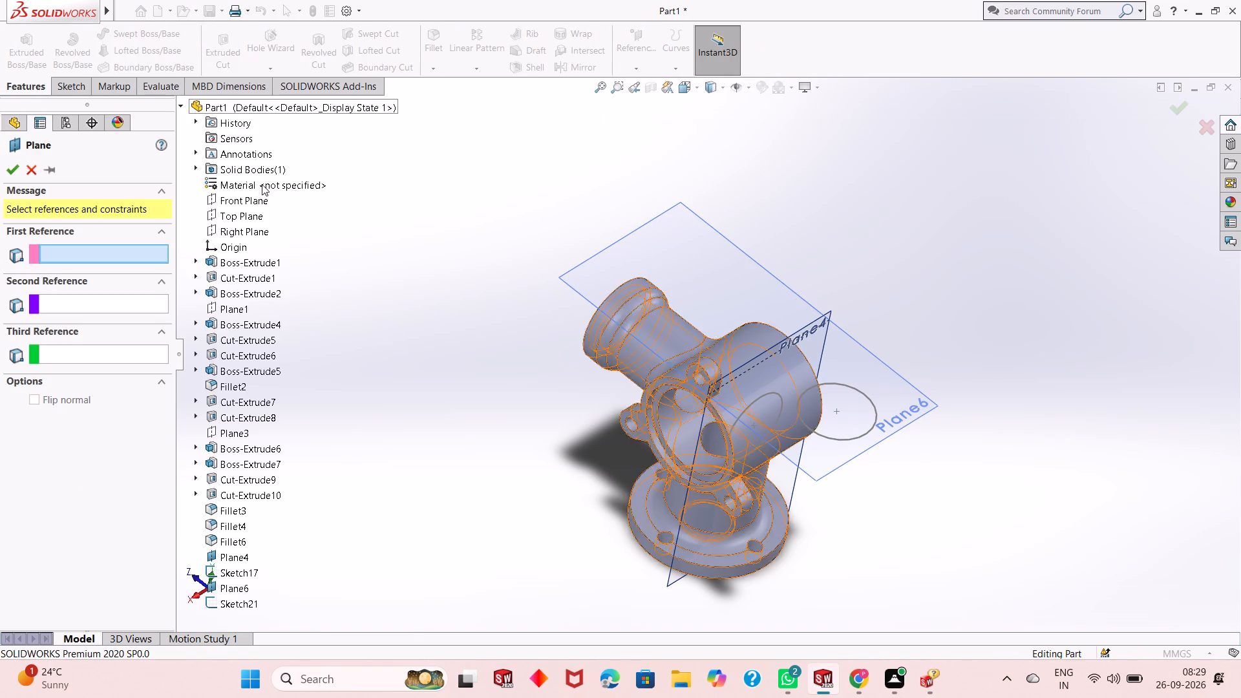
pyautogui.click(253, 225)
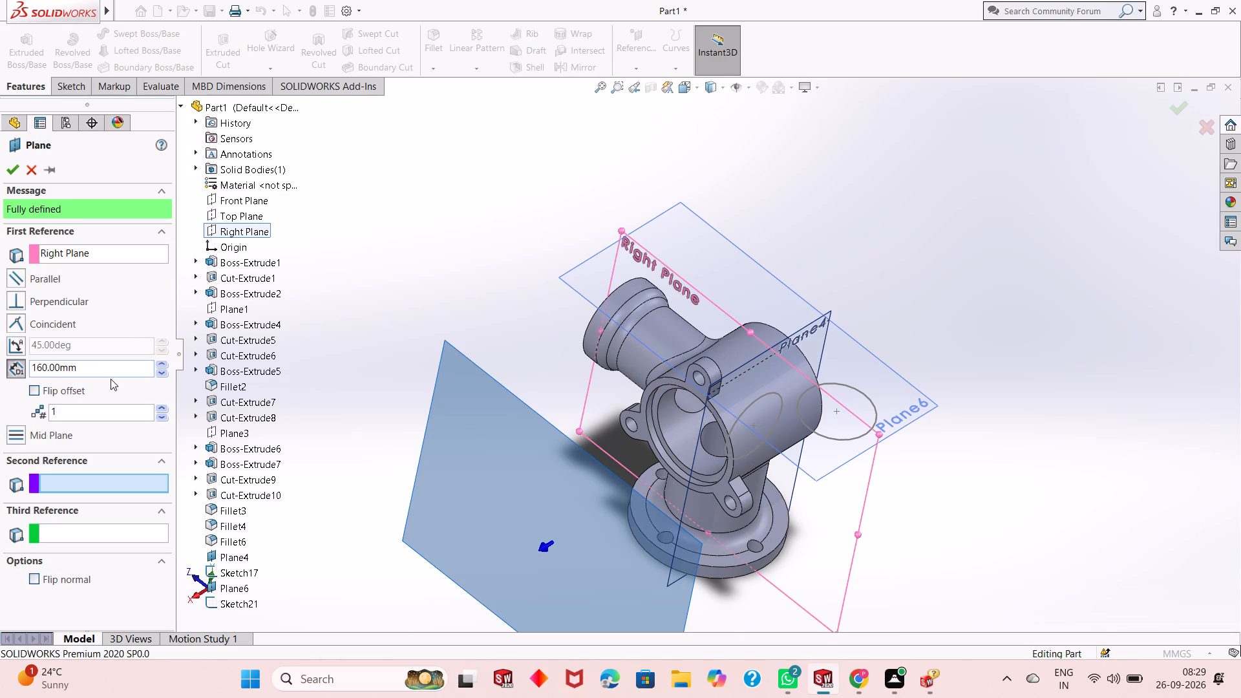
pyautogui.doubleClick(111, 370)
pyautogui.press('0')
pyautogui.press('Return')
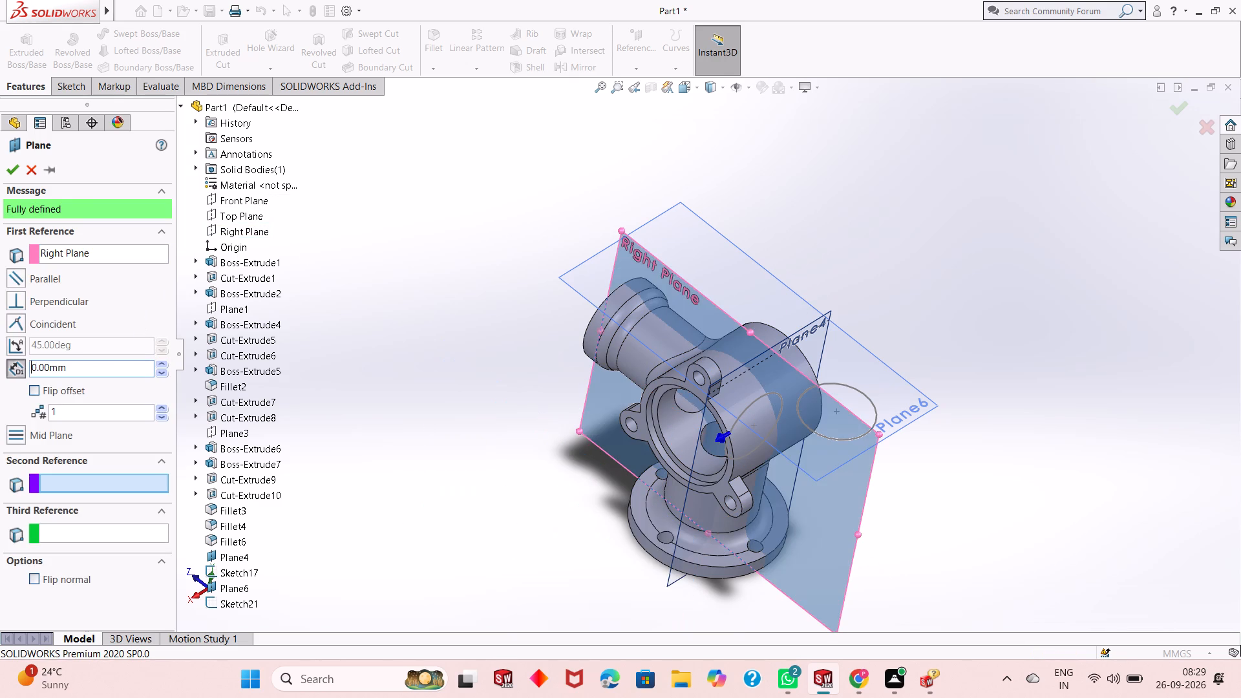
pyautogui.click(12, 165)
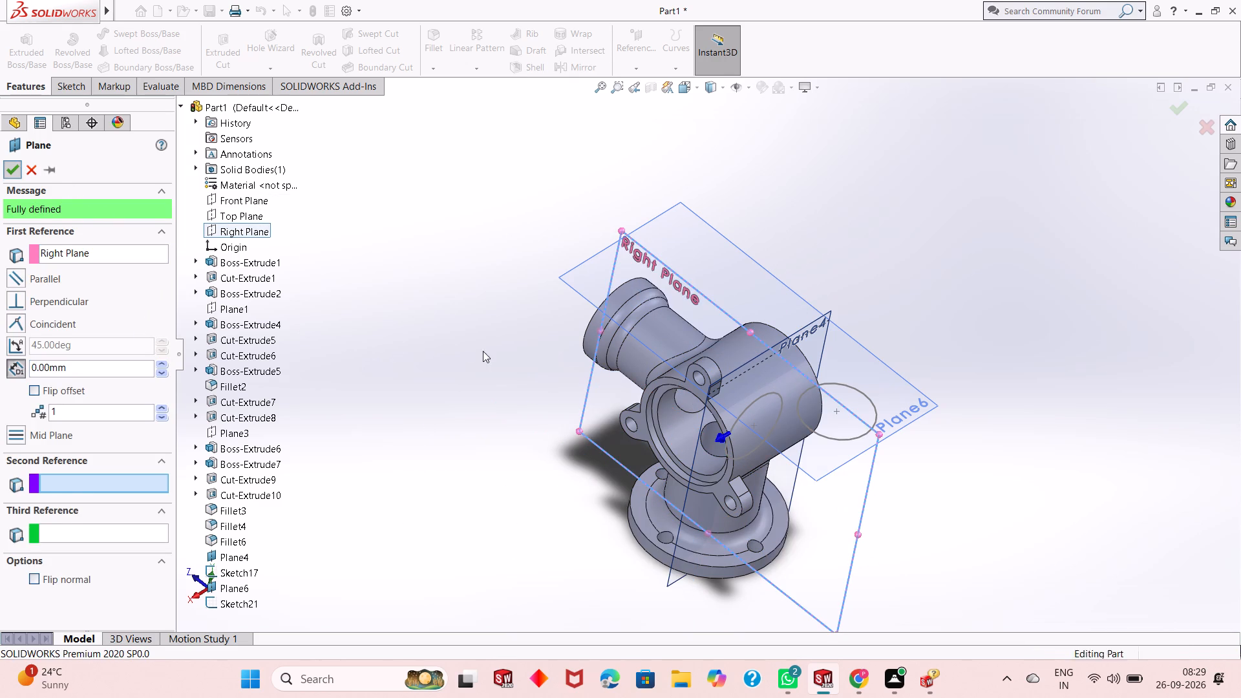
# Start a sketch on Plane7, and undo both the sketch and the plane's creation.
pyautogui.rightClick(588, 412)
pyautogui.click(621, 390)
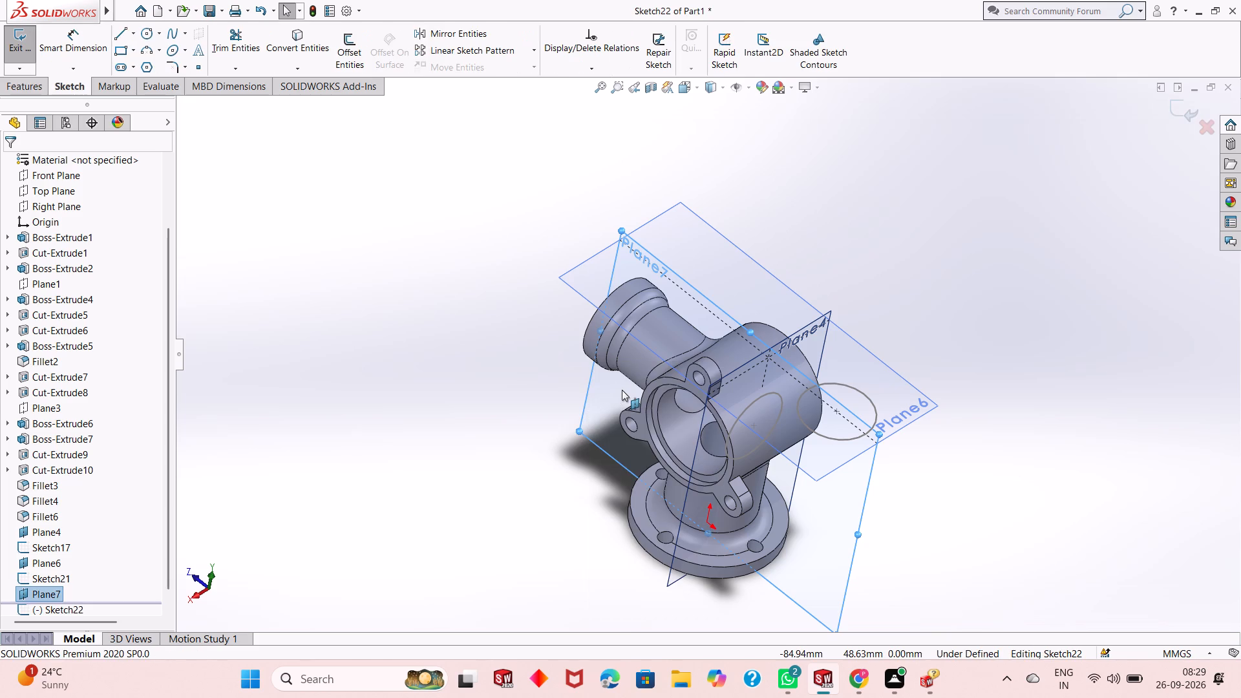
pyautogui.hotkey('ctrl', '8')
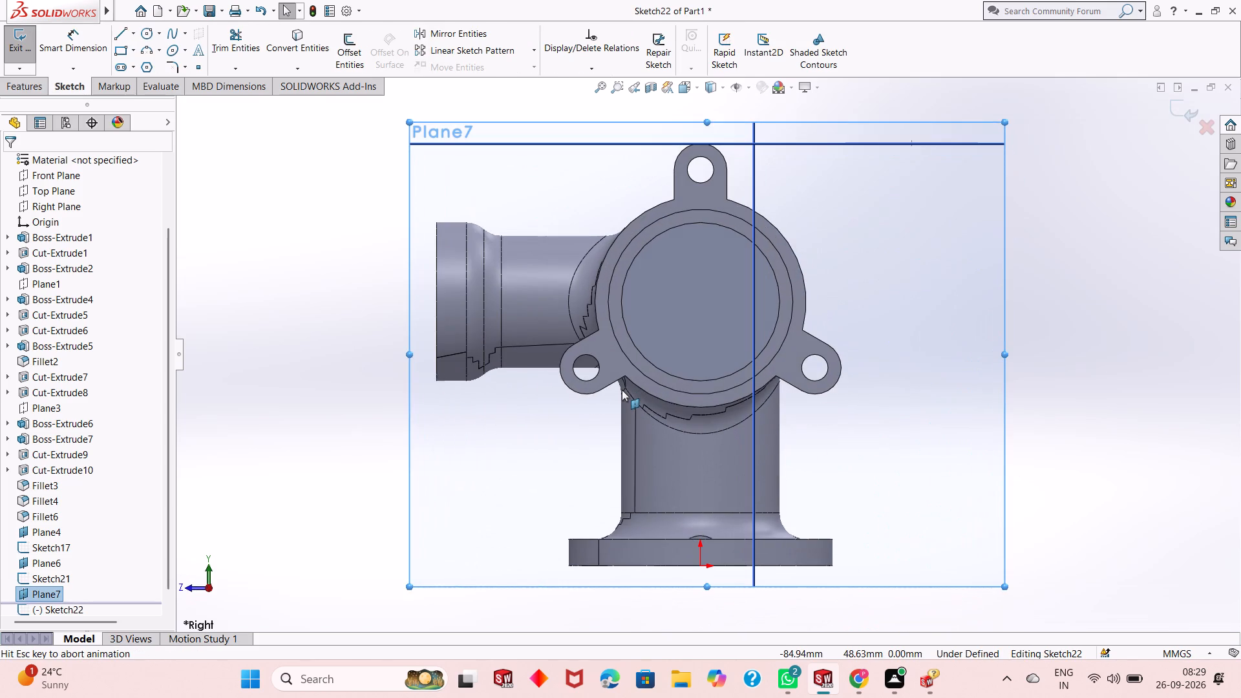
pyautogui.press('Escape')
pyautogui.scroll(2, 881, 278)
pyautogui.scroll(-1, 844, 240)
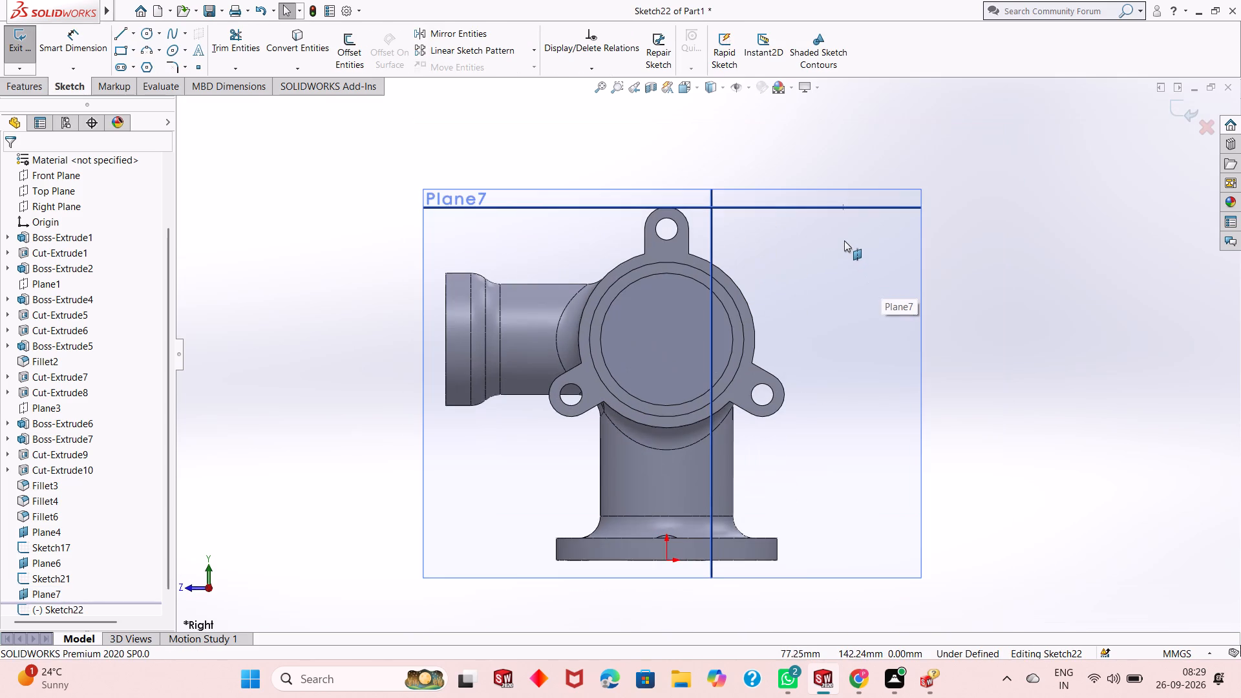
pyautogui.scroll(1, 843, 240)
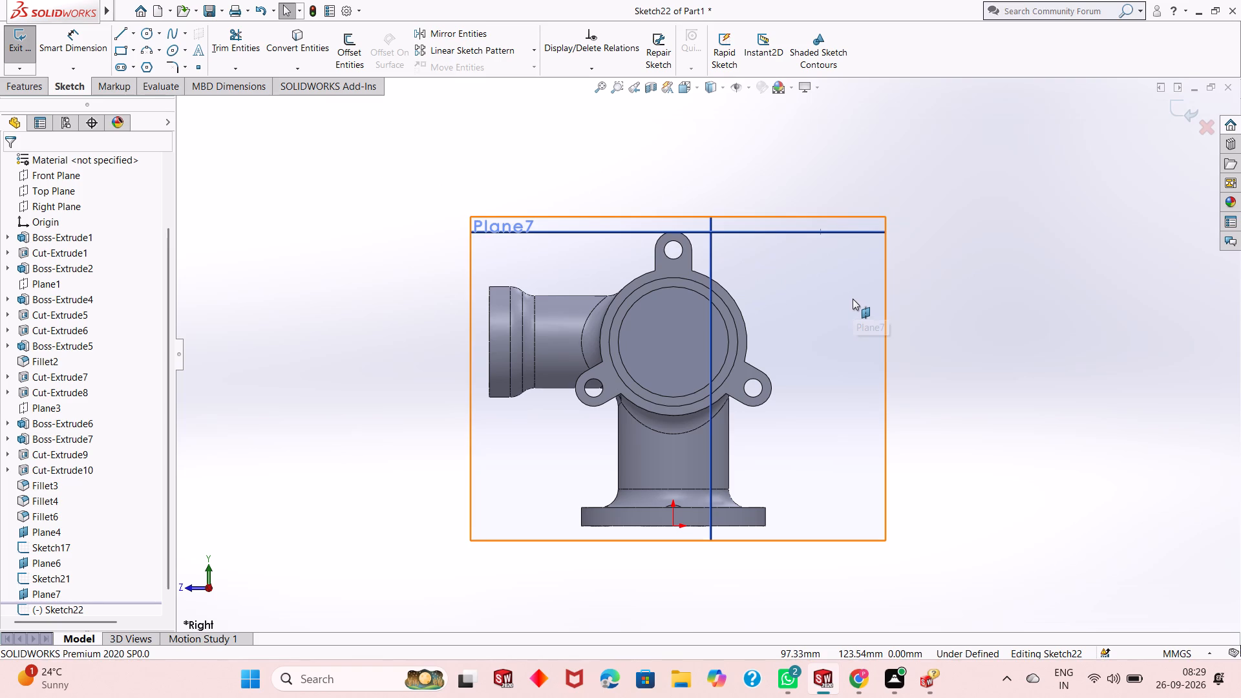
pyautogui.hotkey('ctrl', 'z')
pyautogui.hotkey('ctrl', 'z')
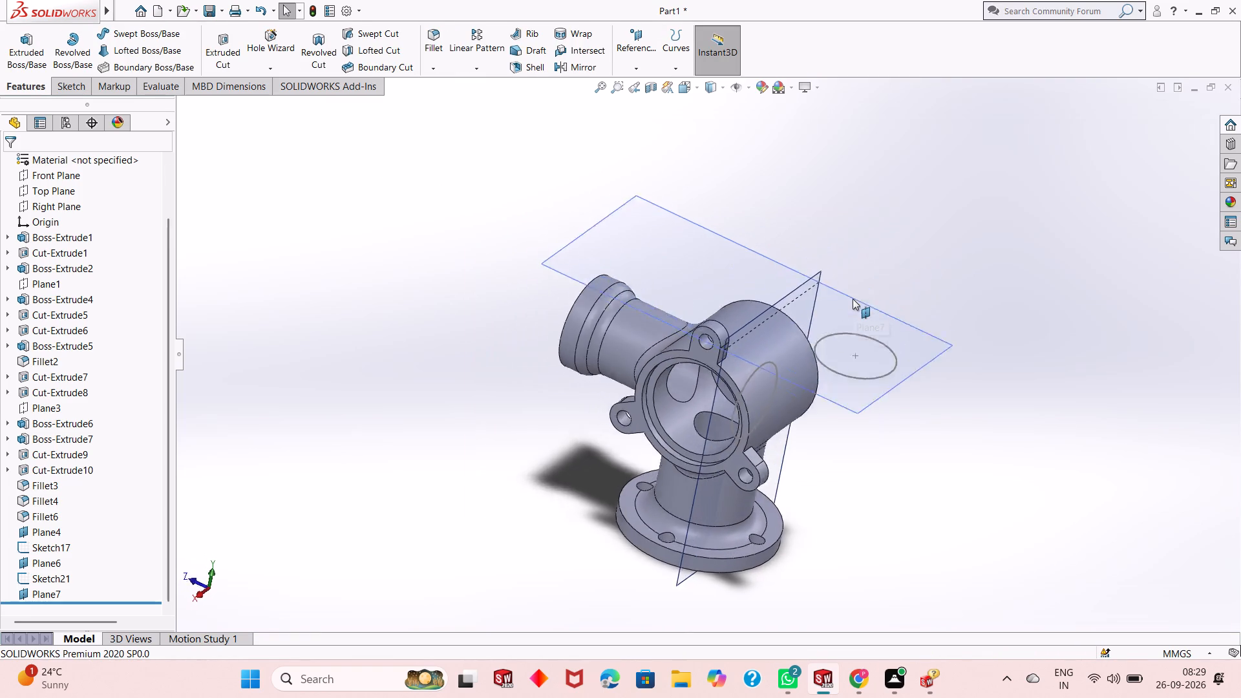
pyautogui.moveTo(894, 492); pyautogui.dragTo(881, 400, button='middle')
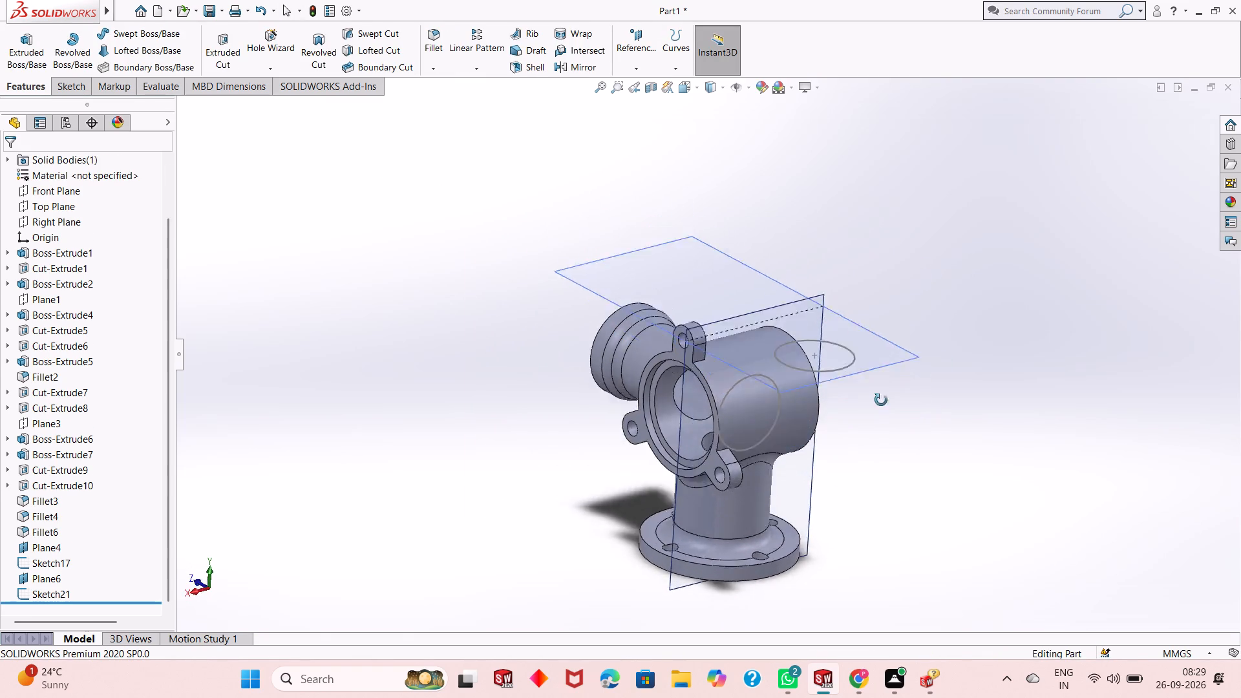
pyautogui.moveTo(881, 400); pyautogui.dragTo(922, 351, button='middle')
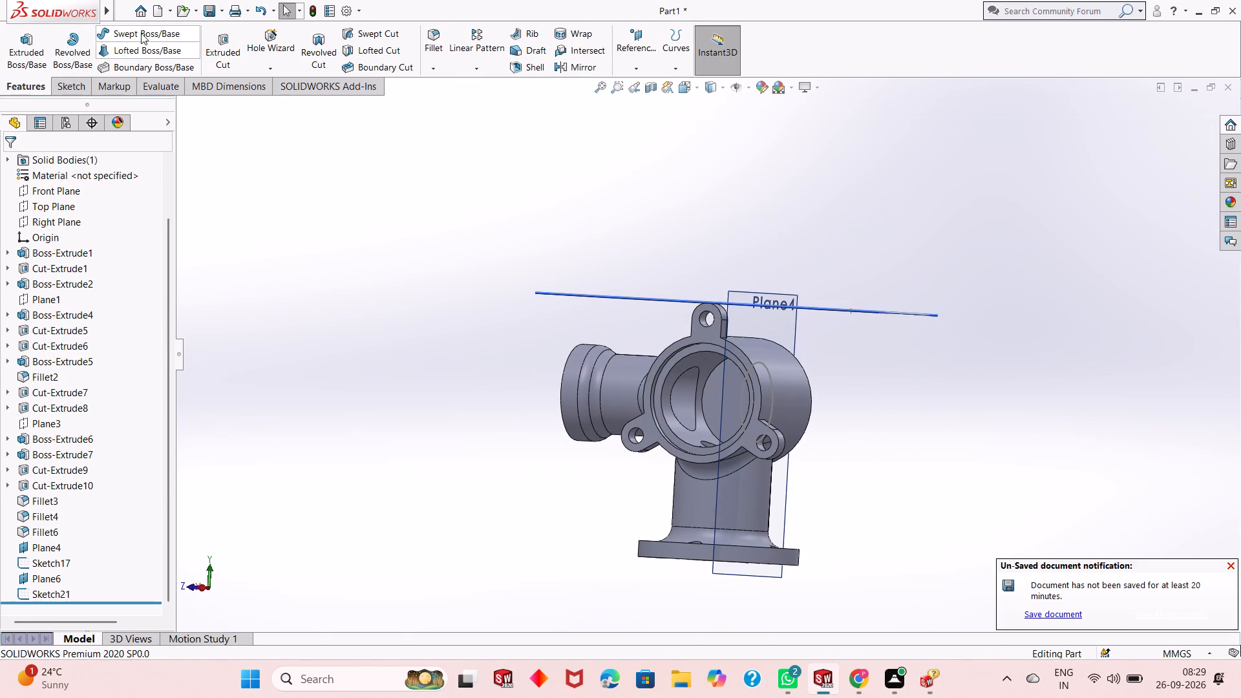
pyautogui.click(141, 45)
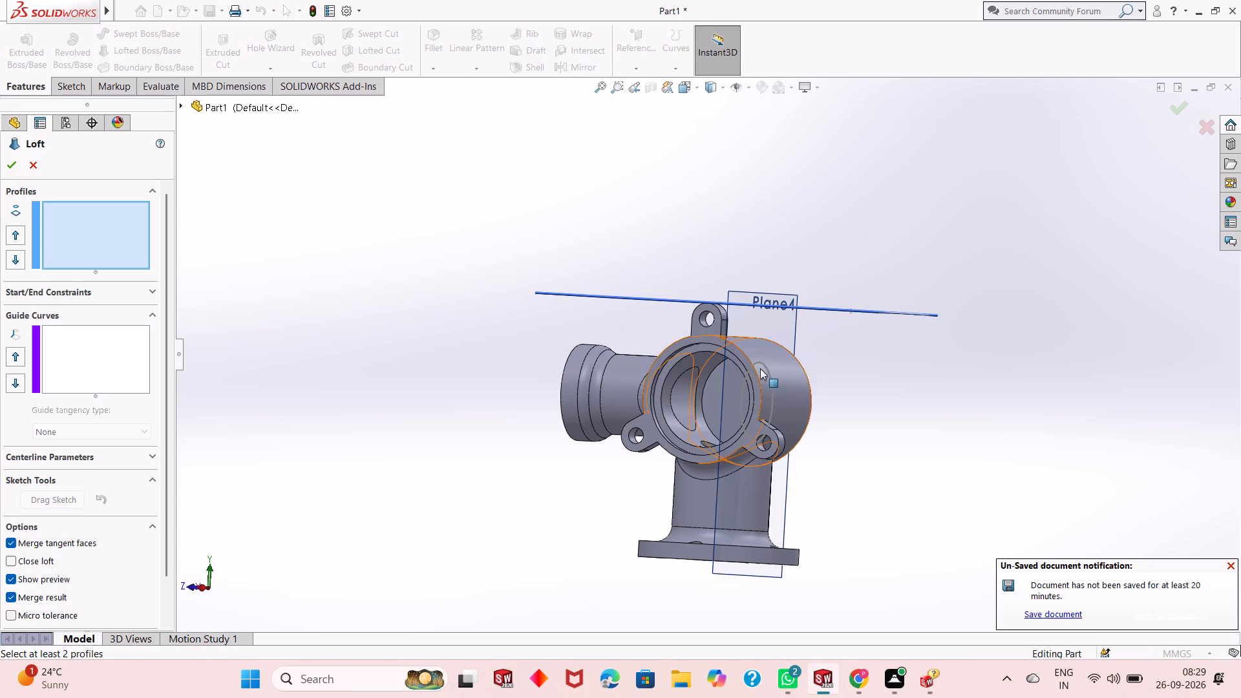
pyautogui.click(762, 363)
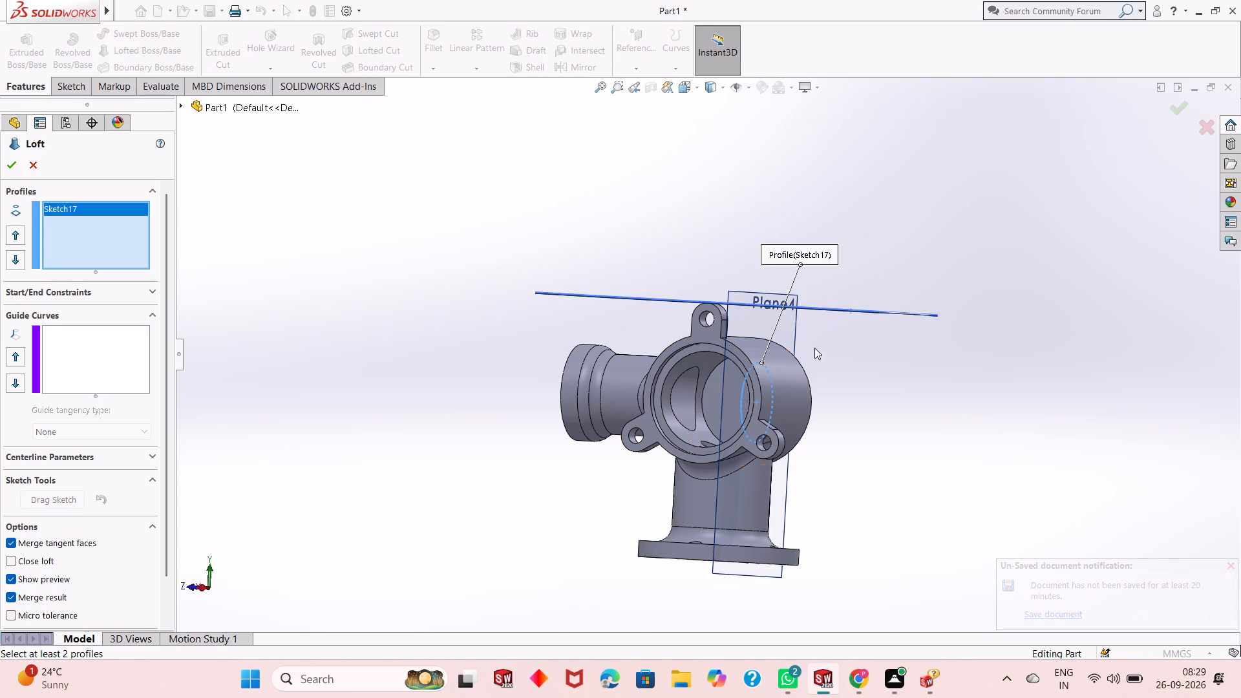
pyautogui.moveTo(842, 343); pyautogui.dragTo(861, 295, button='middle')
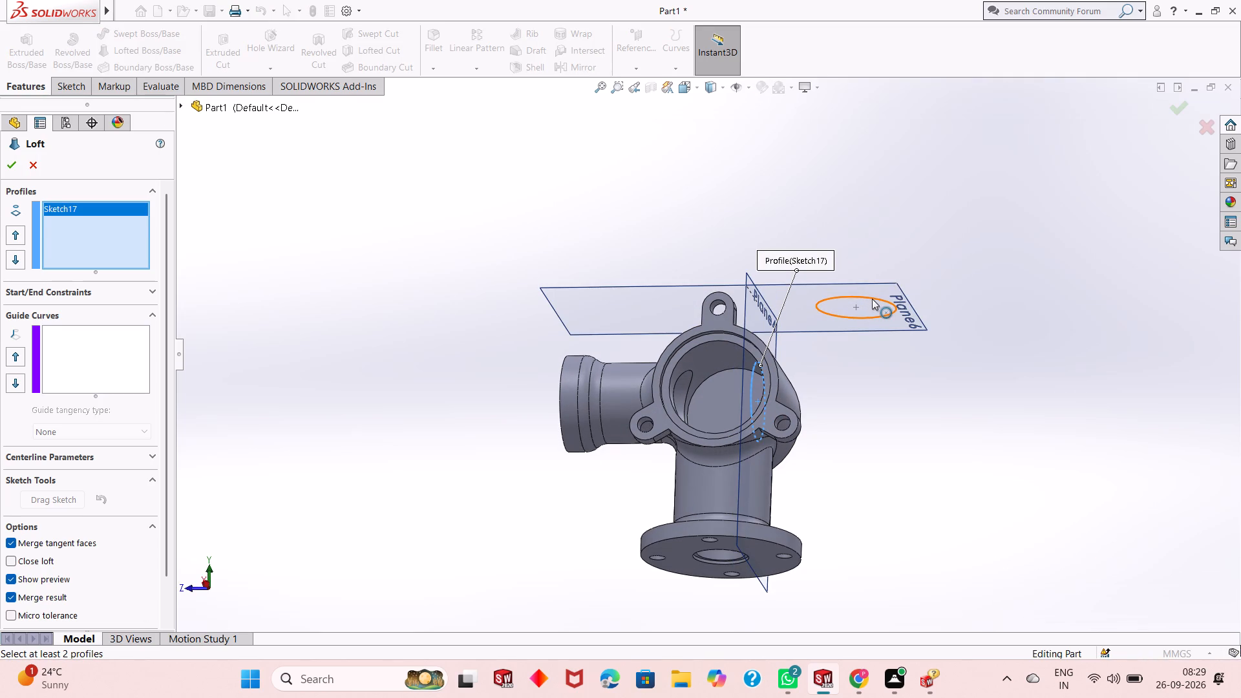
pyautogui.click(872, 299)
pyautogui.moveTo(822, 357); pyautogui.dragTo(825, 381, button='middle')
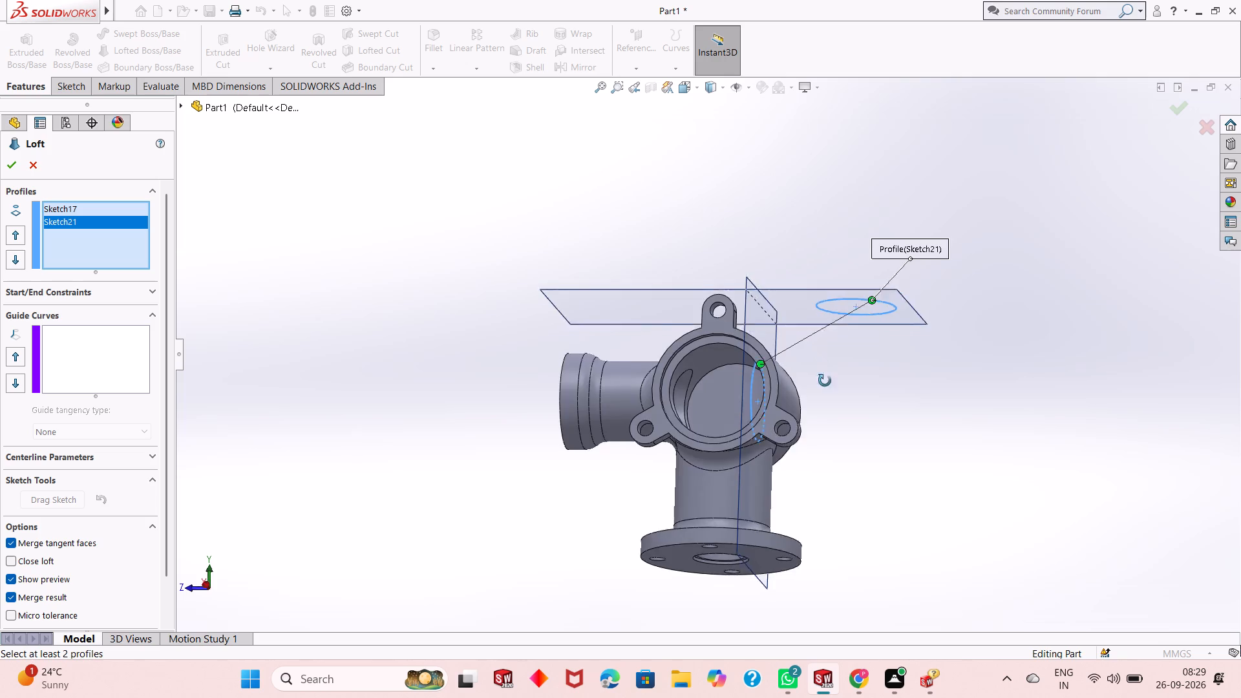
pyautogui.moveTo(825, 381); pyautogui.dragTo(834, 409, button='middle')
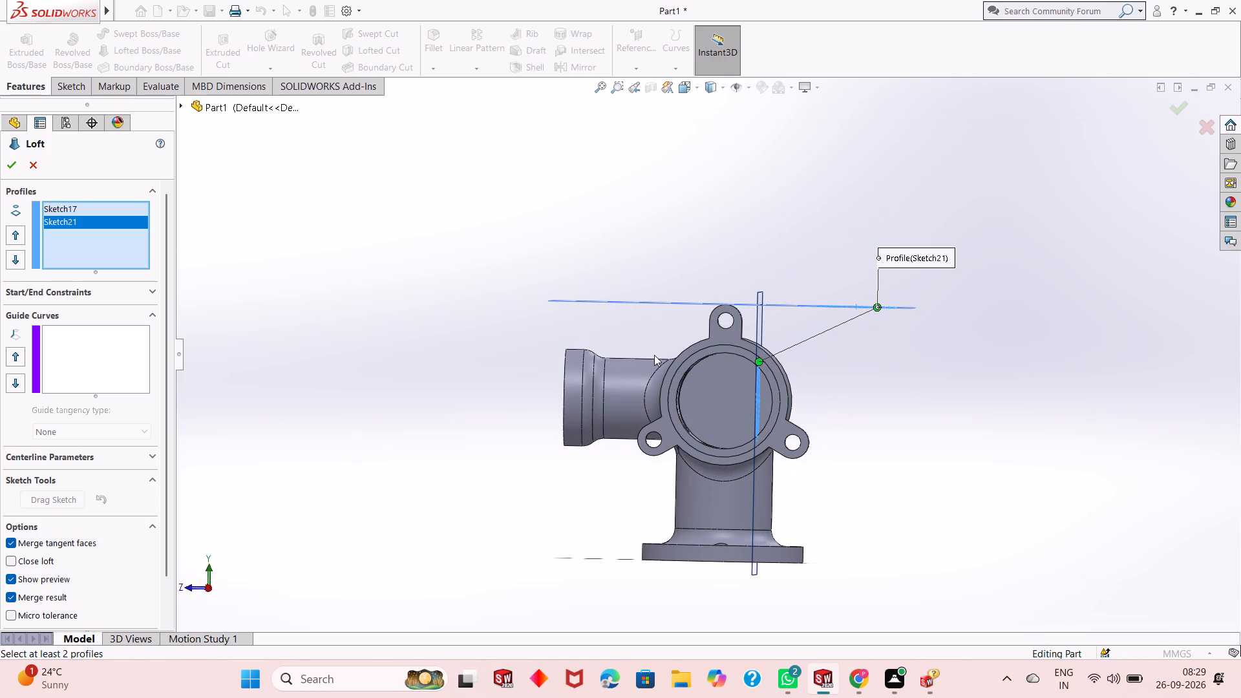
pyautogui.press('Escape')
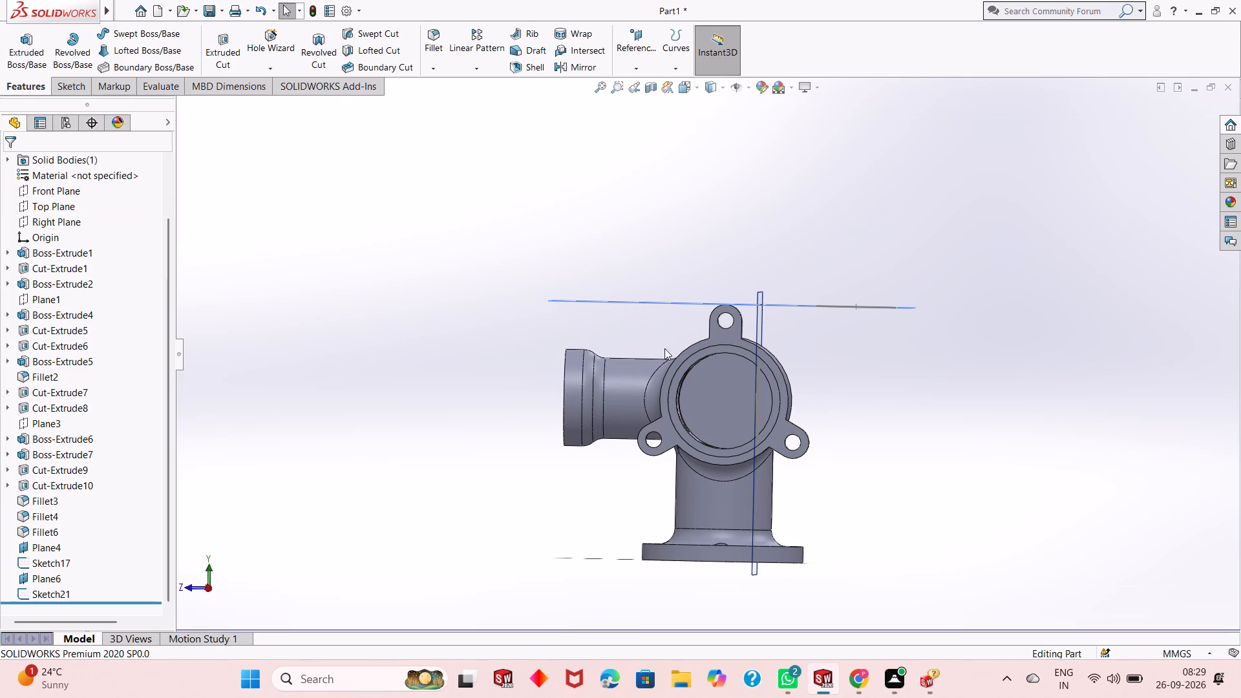
# Create a reference plane at 0 mm offset from the Right Plane.
pyautogui.click(637, 69)
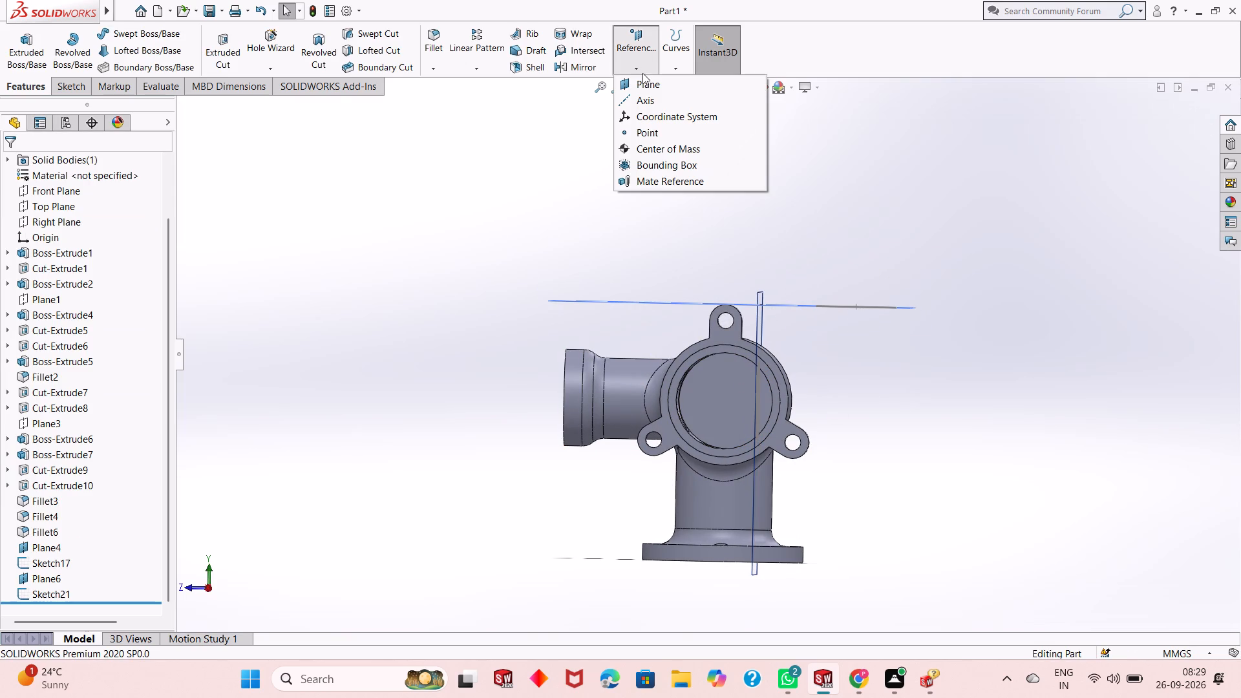
pyautogui.click(647, 78)
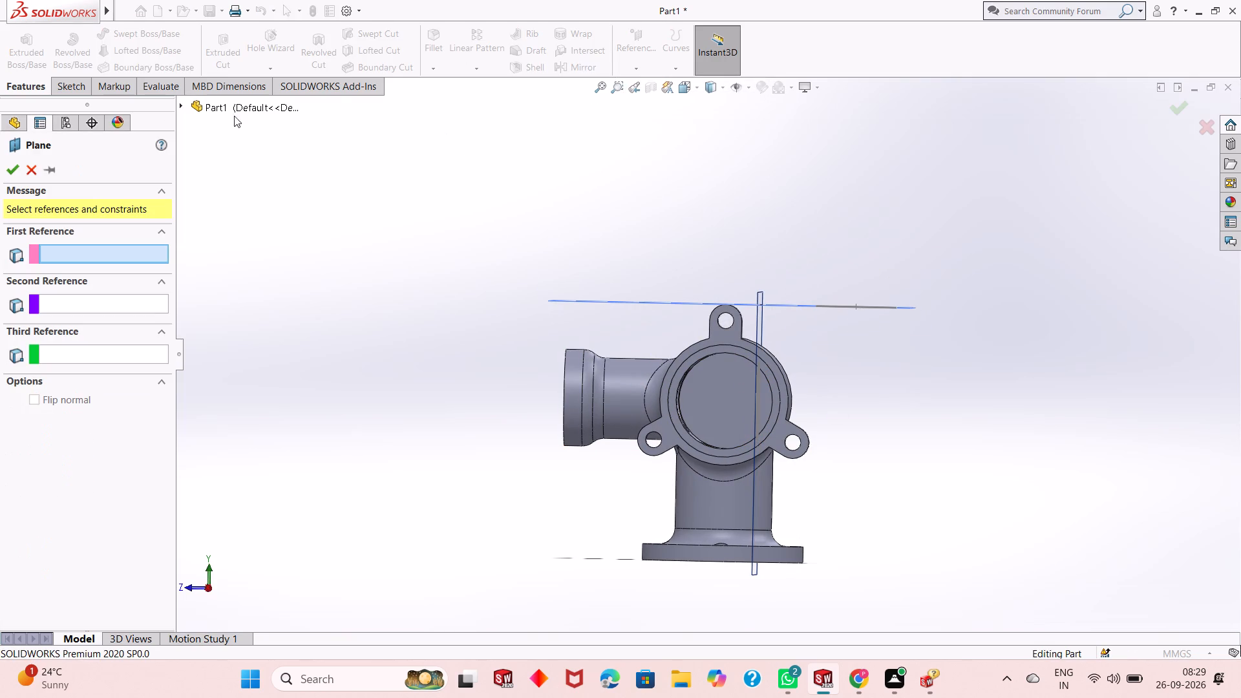
pyautogui.click(189, 106)
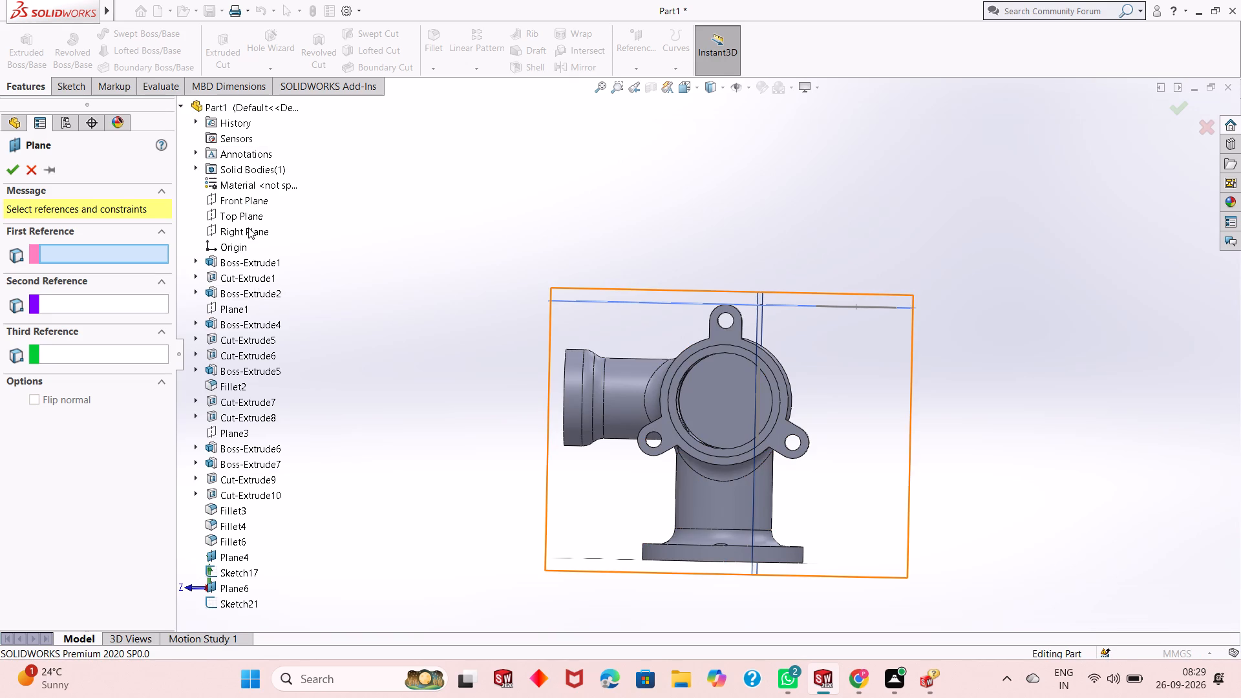
pyautogui.click(248, 227)
pyautogui.doubleClick(127, 366)
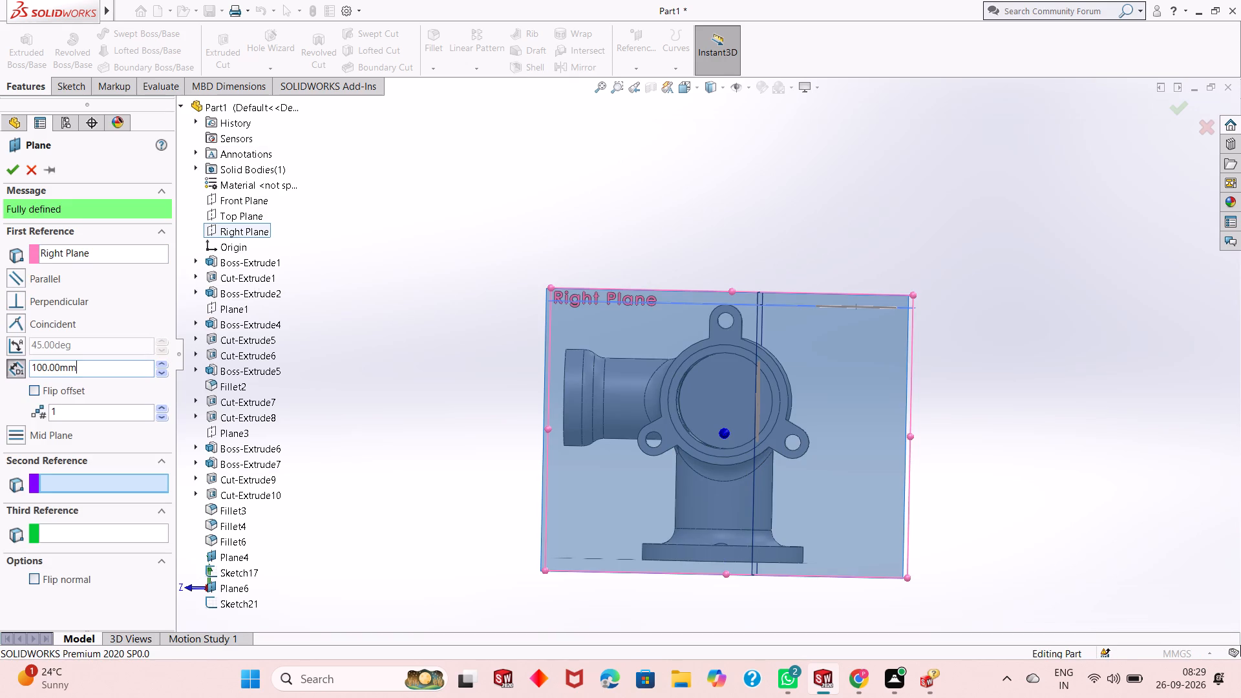
pyautogui.press('0')
pyautogui.press('Return')
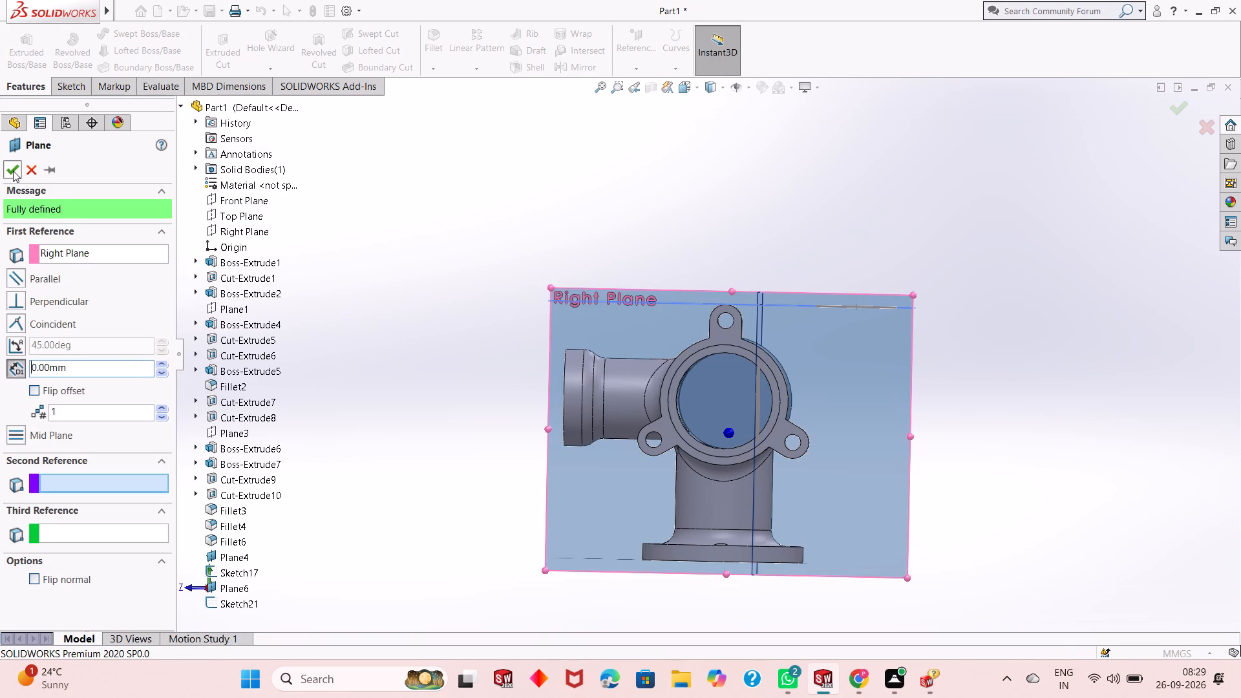
pyautogui.click(13, 171)
# Start a sketch on Plane8 and view it face-on.
pyautogui.rightClick(873, 373)
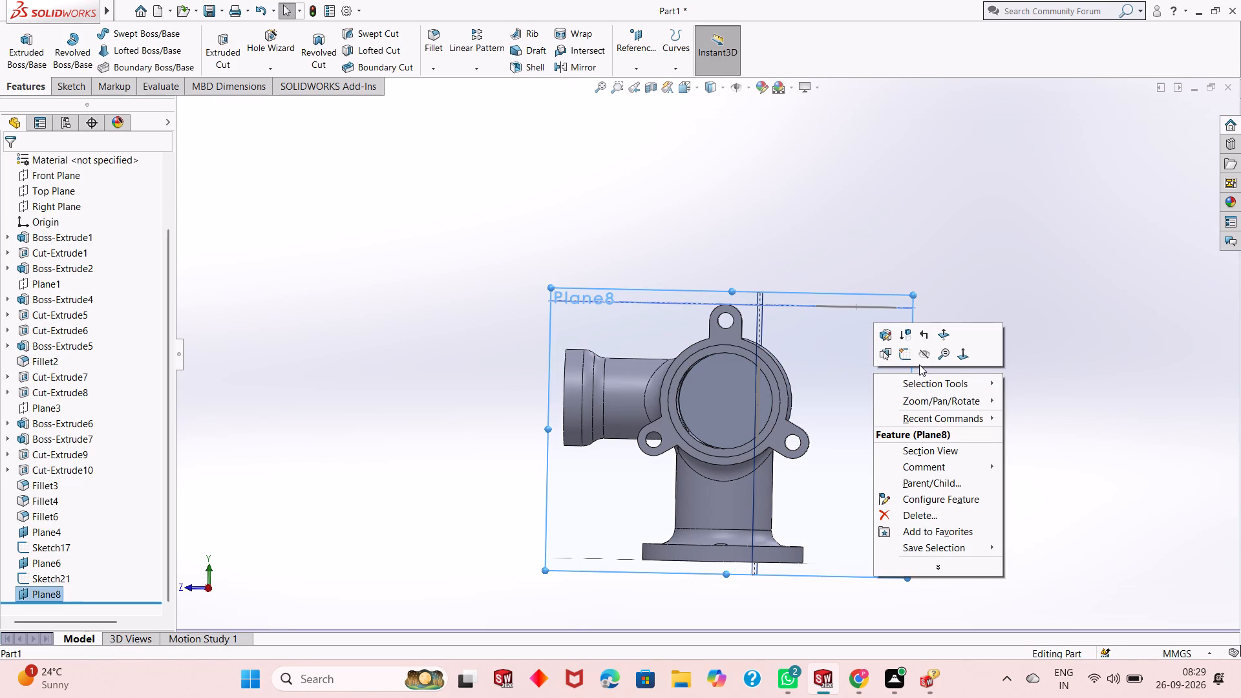
pyautogui.click(909, 358)
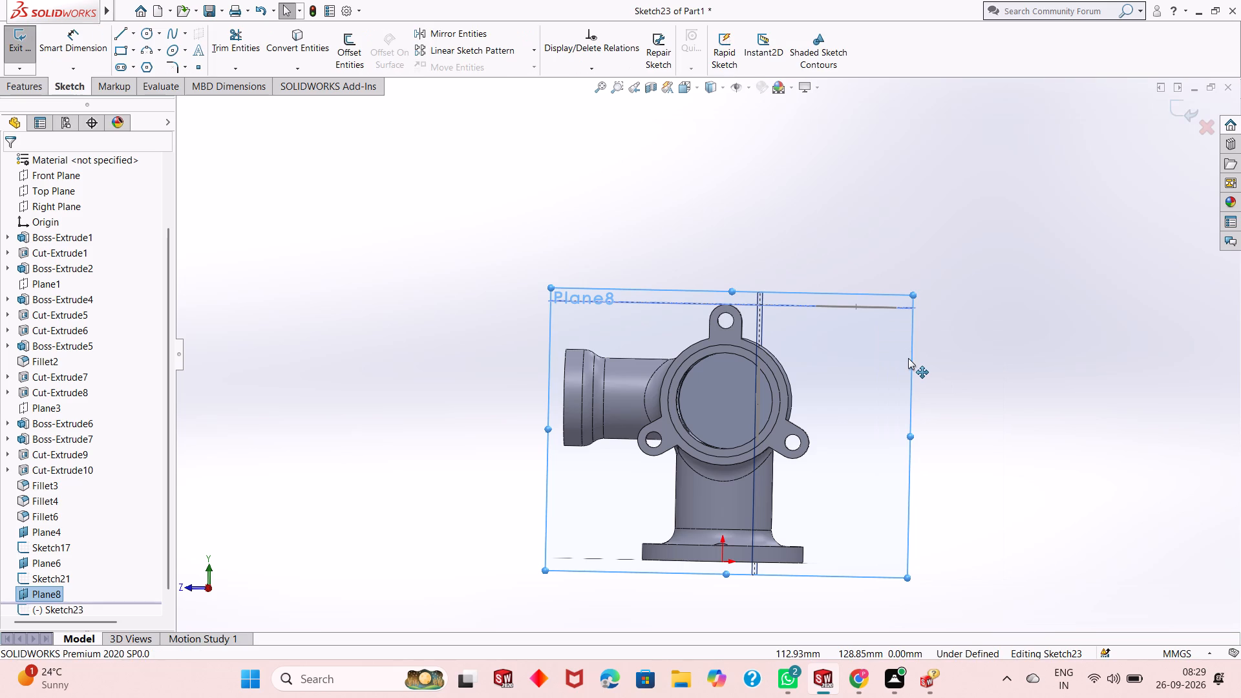
pyautogui.hotkey('ctrl', '8')
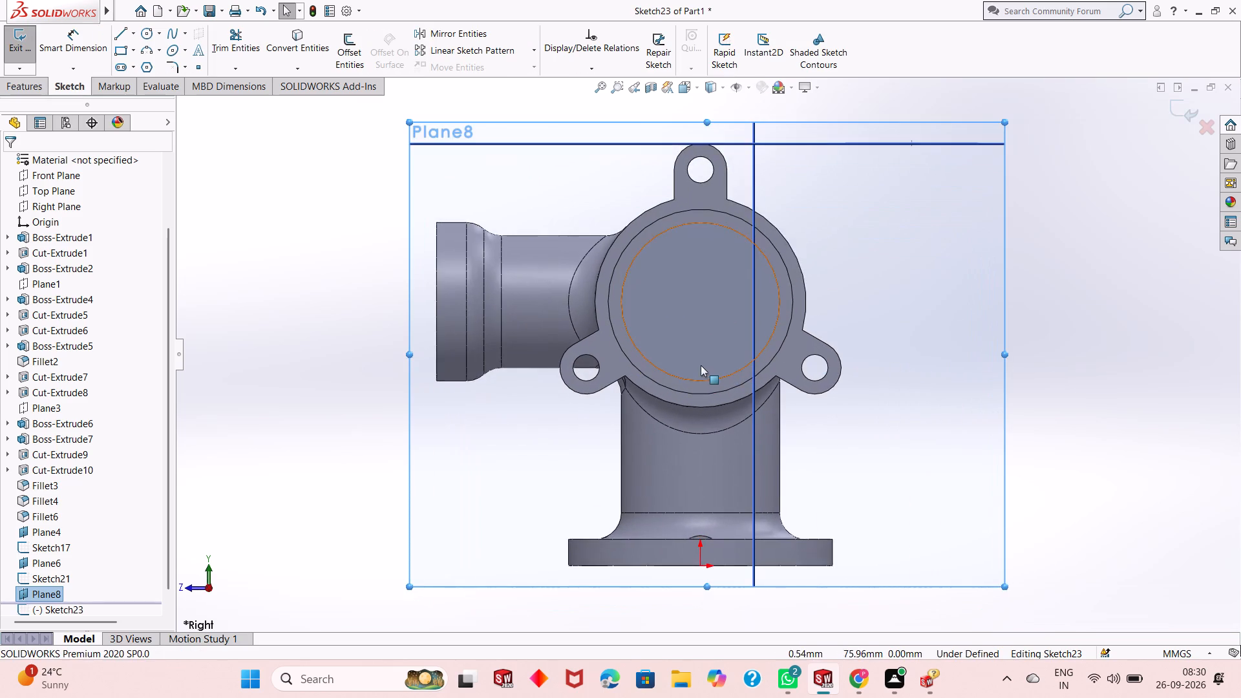
pyautogui.scroll(2, 701, 365)
pyautogui.scroll(-1, 805, 257)
pyautogui.click(970, 331)
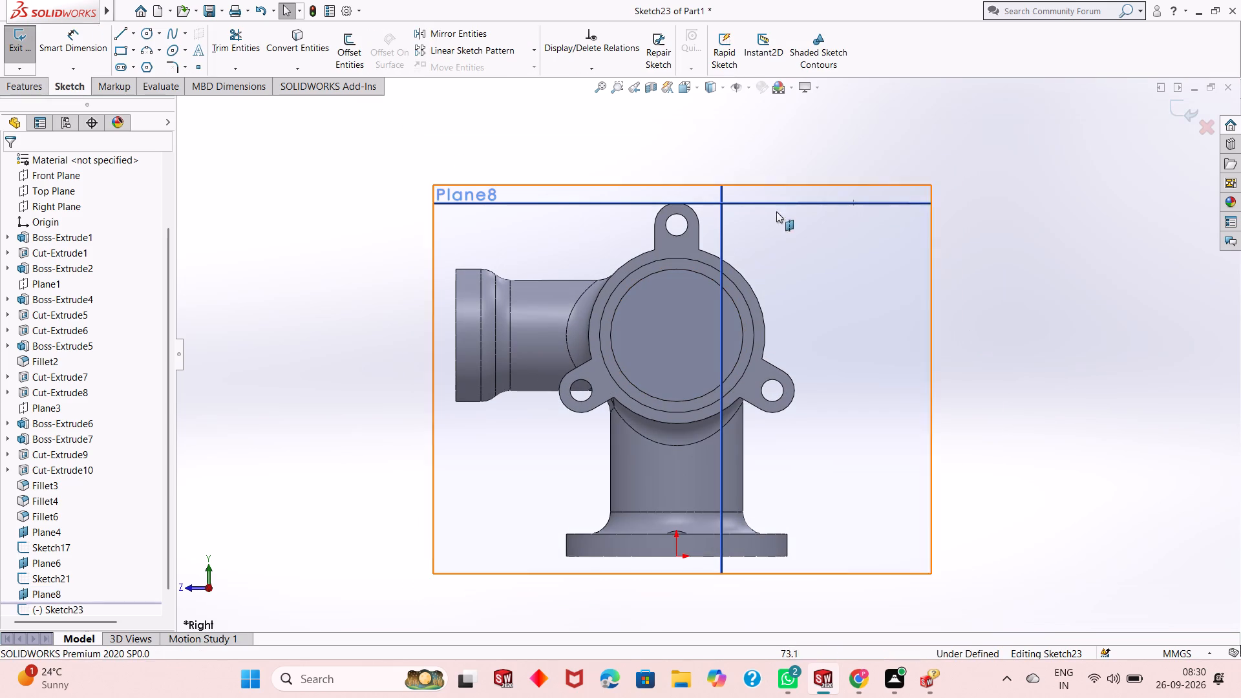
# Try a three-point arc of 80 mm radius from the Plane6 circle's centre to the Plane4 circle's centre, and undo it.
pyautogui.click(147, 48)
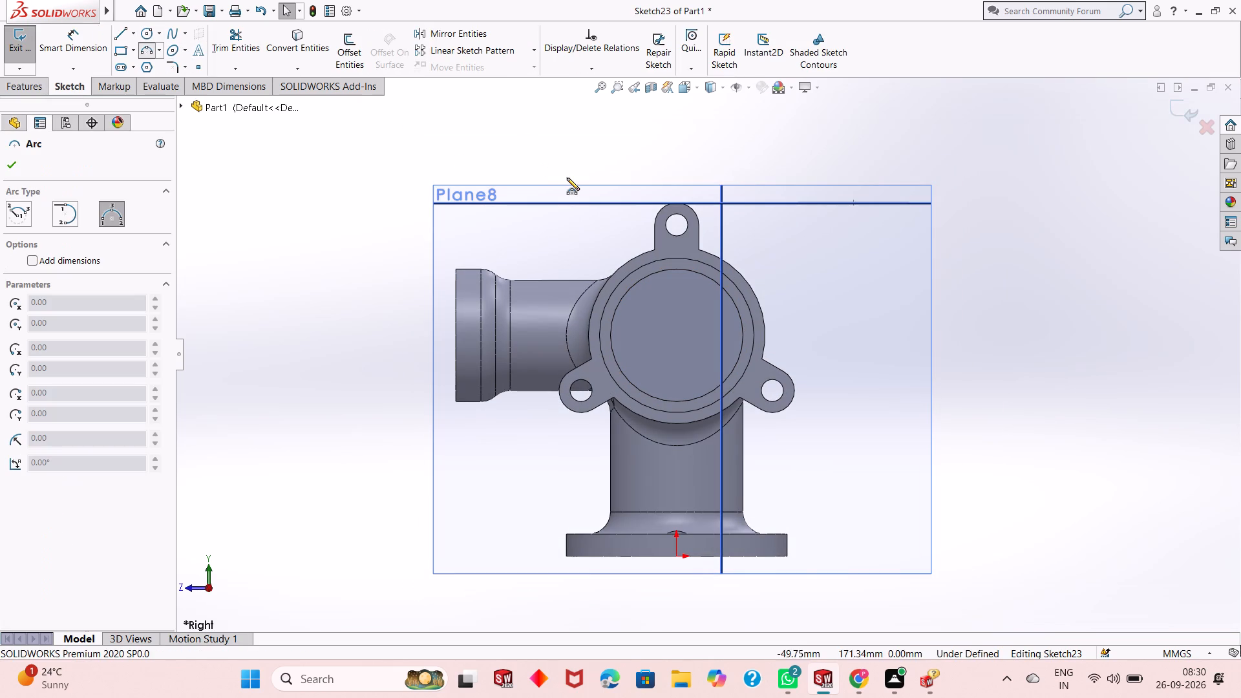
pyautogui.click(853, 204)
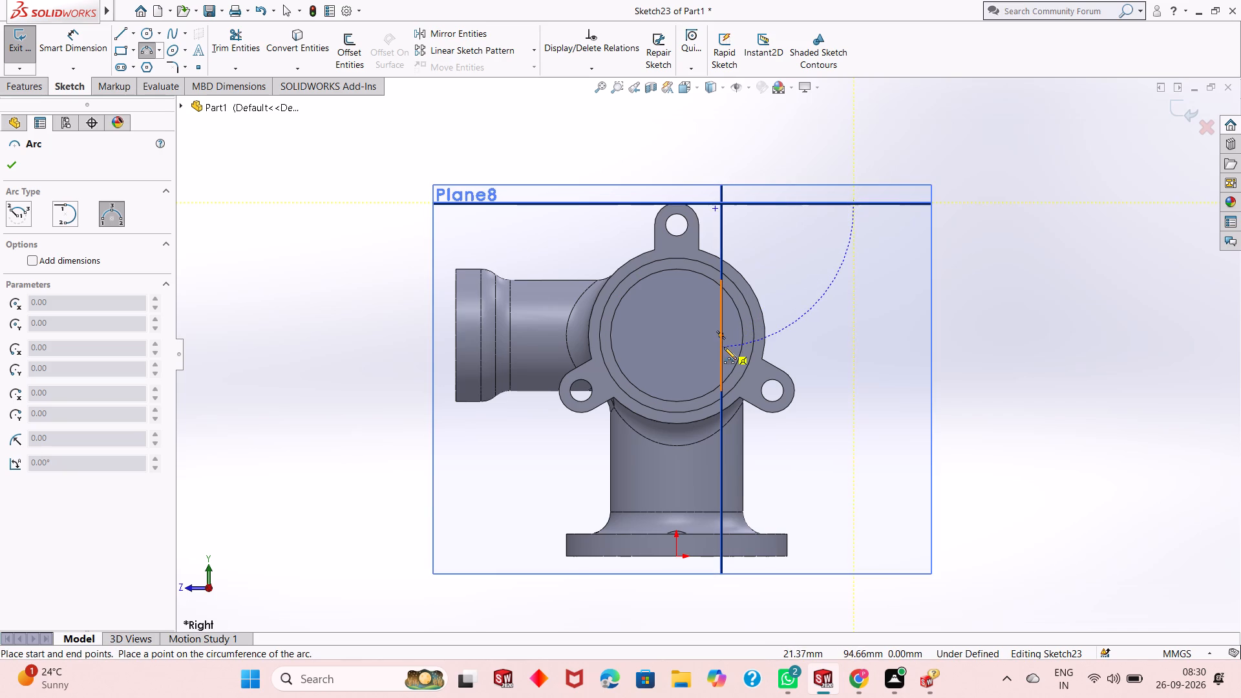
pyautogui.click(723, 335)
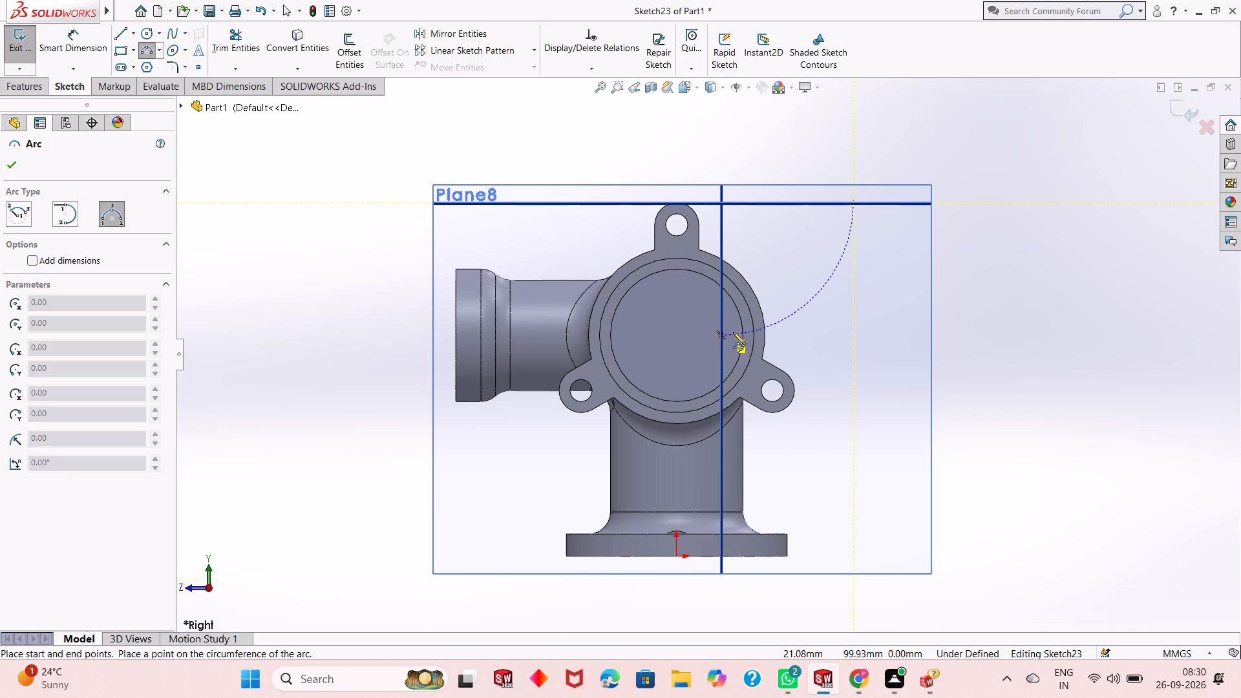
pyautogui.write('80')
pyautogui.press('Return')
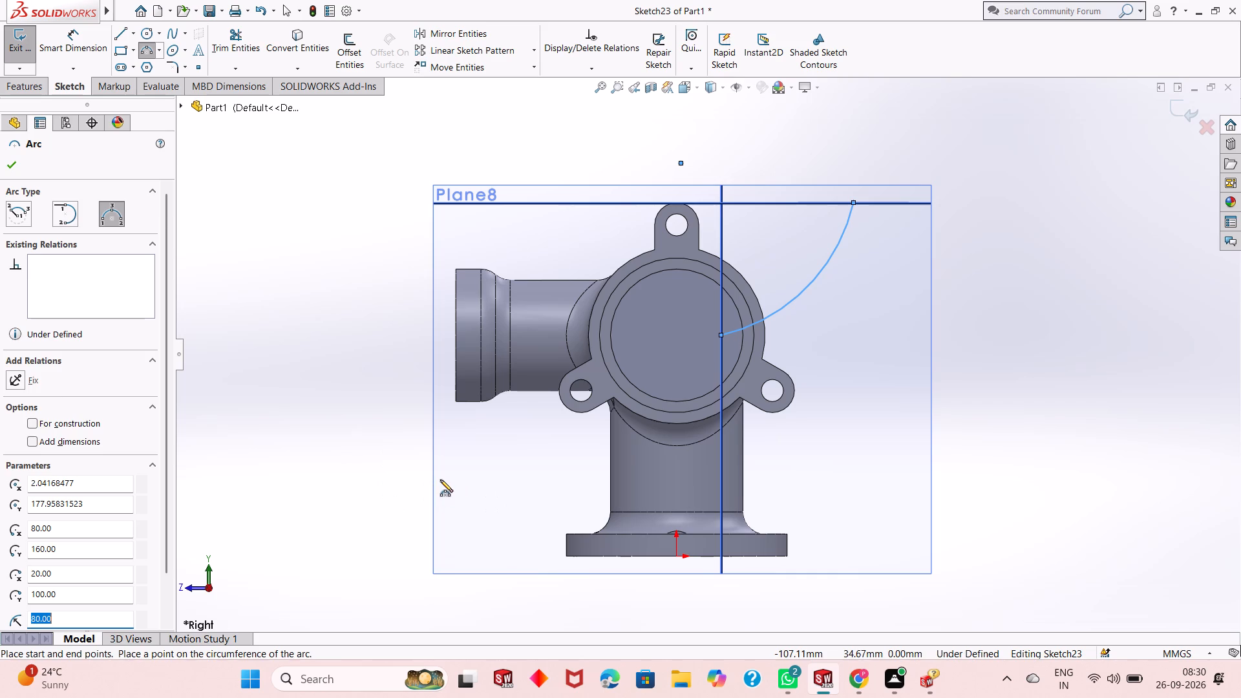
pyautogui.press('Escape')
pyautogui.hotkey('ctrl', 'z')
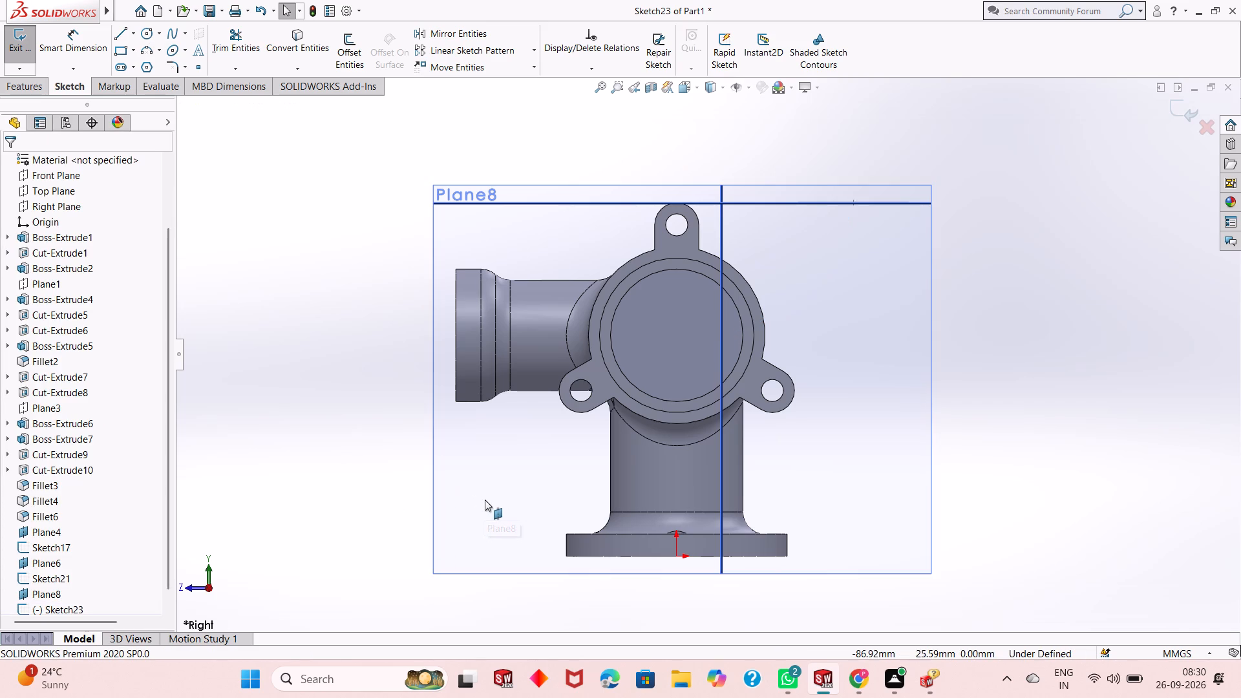
# Draw a three-point arc of 50 mm radius from the Plane6 circle's centre to the Plane4 circle's centre, bulging away from the main cylinder.
pyautogui.click(147, 48)
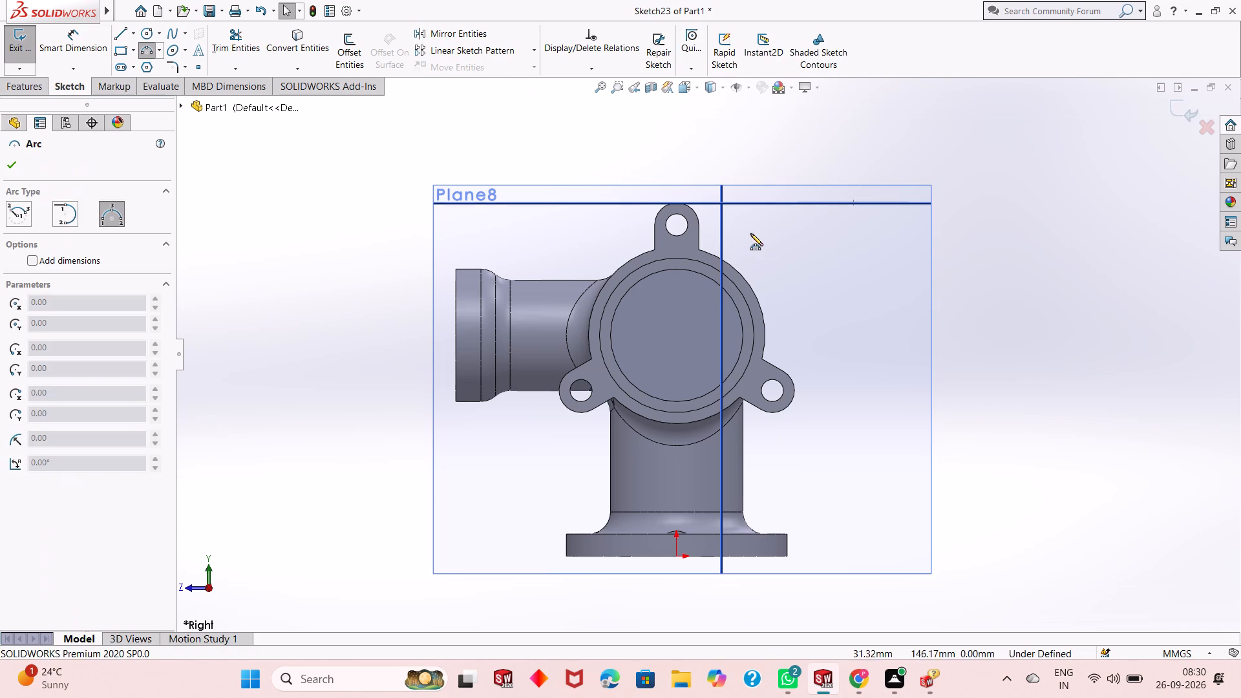
pyautogui.click(853, 204)
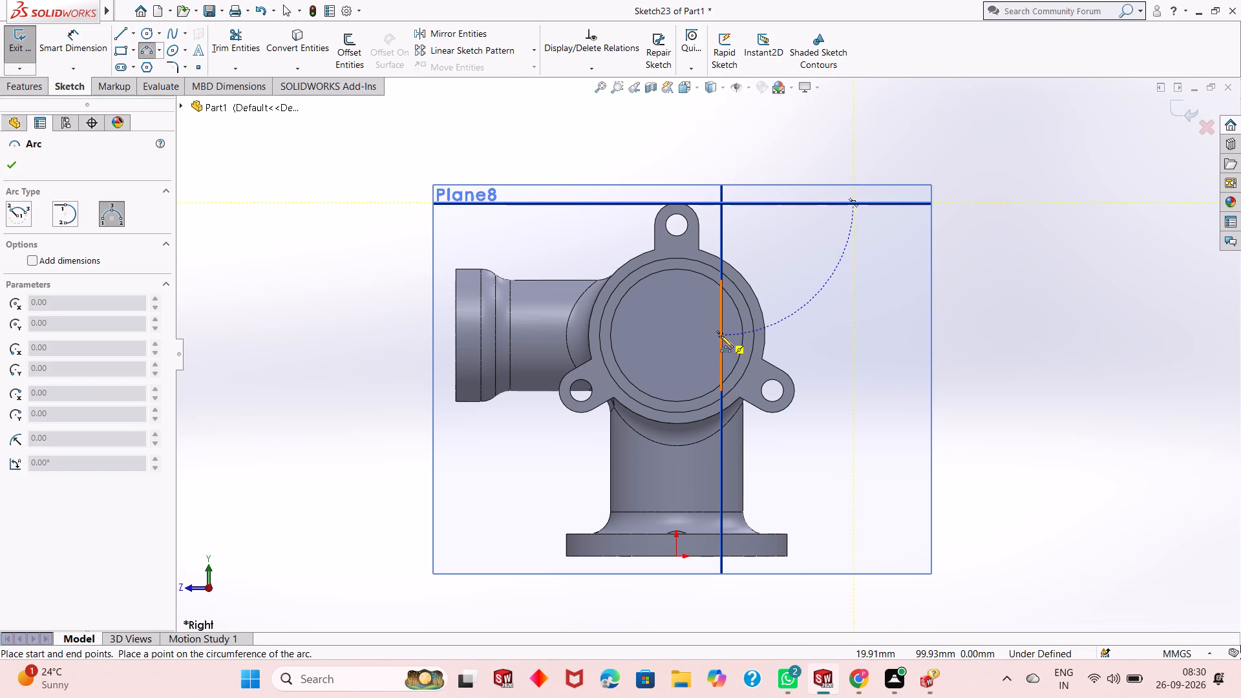
pyautogui.click(721, 335)
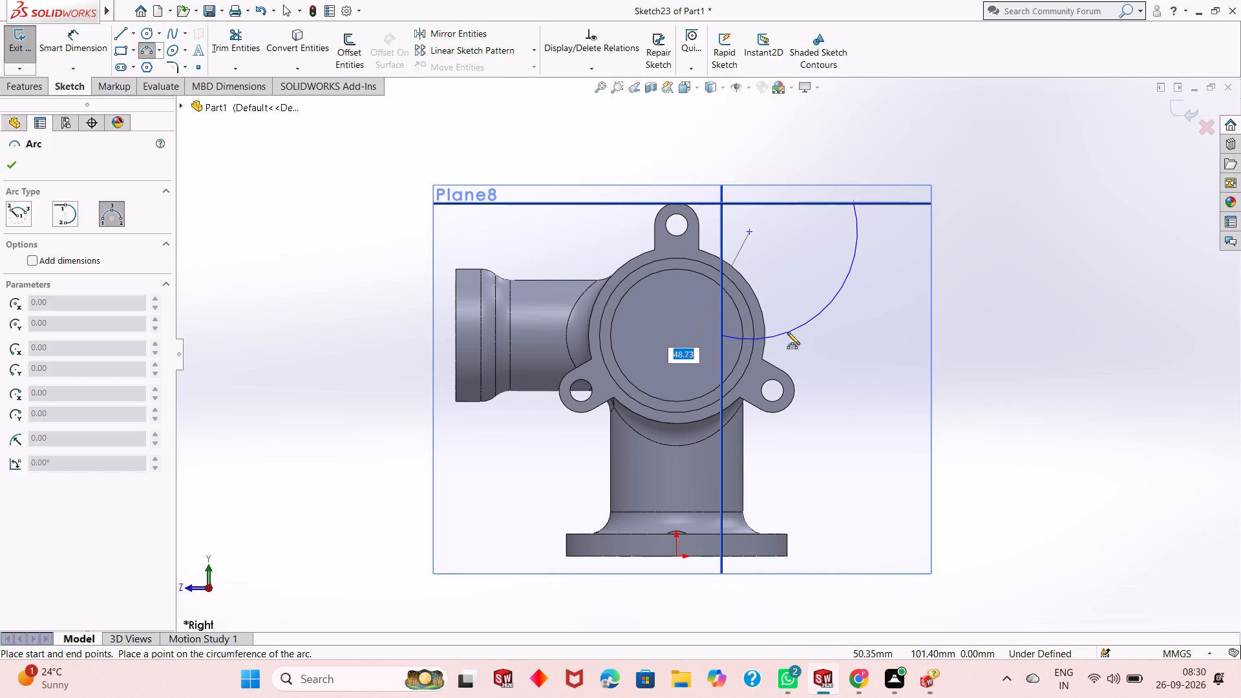
pyautogui.write('50')
pyautogui.press('Return')
pyautogui.press('Escape')
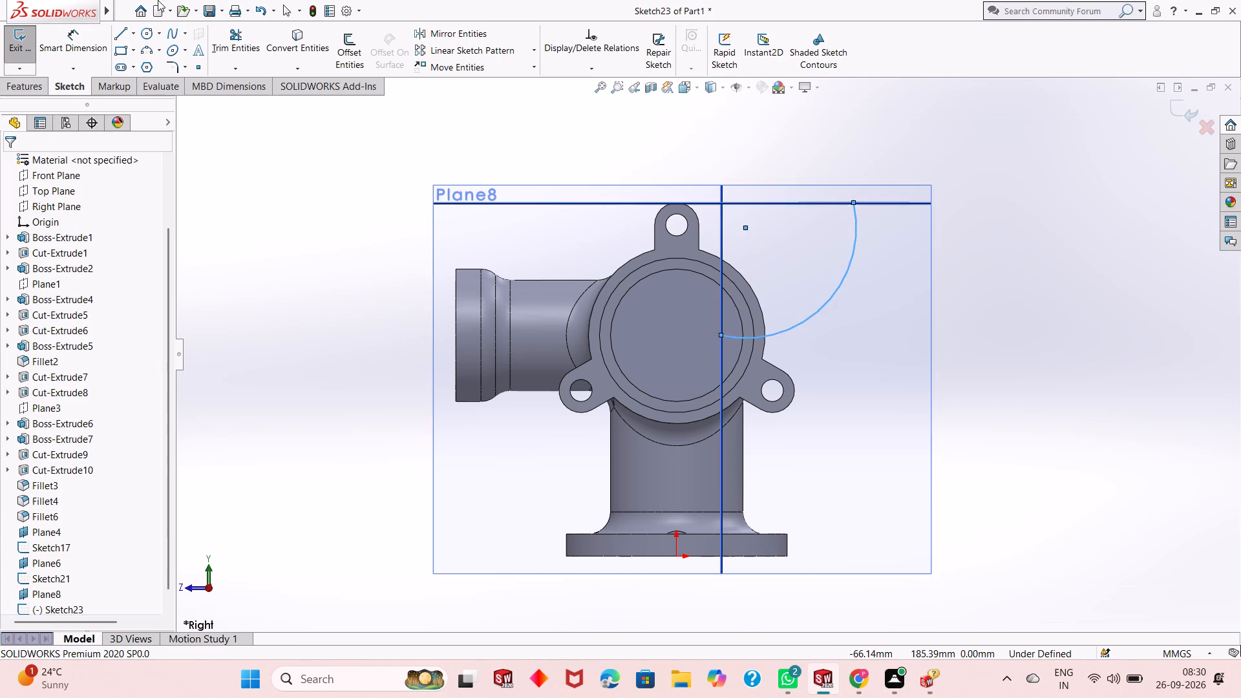
pyautogui.press('Escape')
# Dimension the arc's radius at 50 mm and leave the dimension command.
pyautogui.click(75, 43)
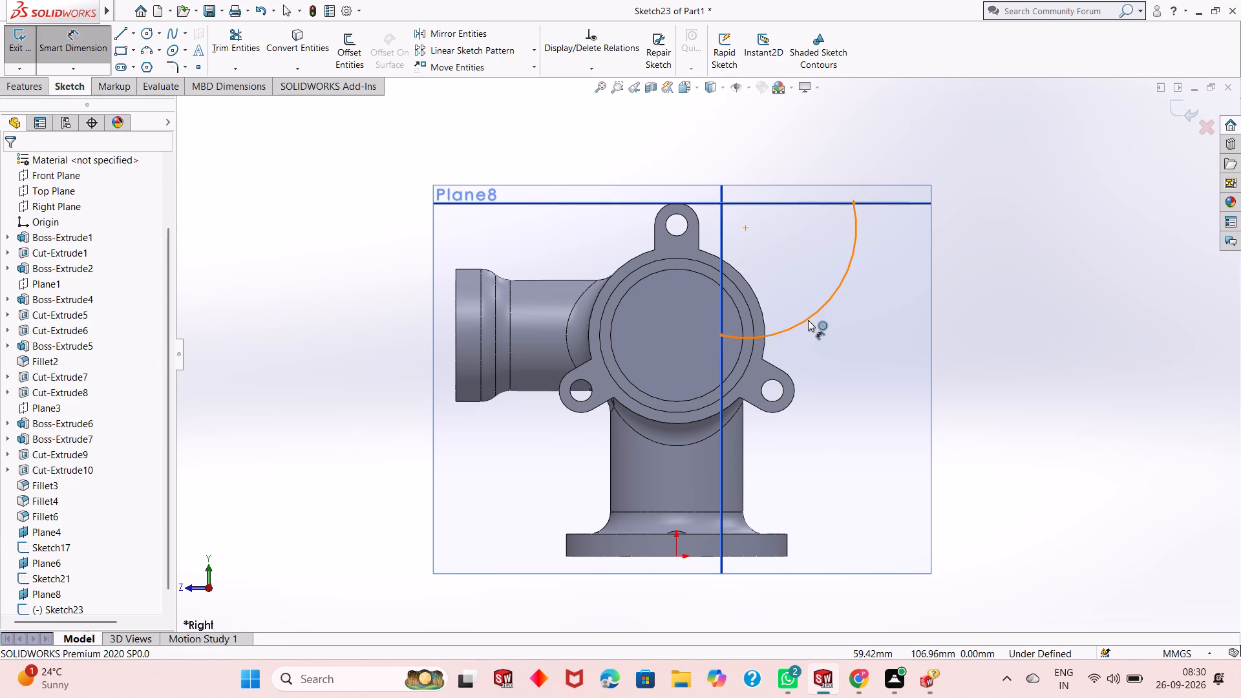
pyautogui.click(808, 320)
pyautogui.click(997, 383)
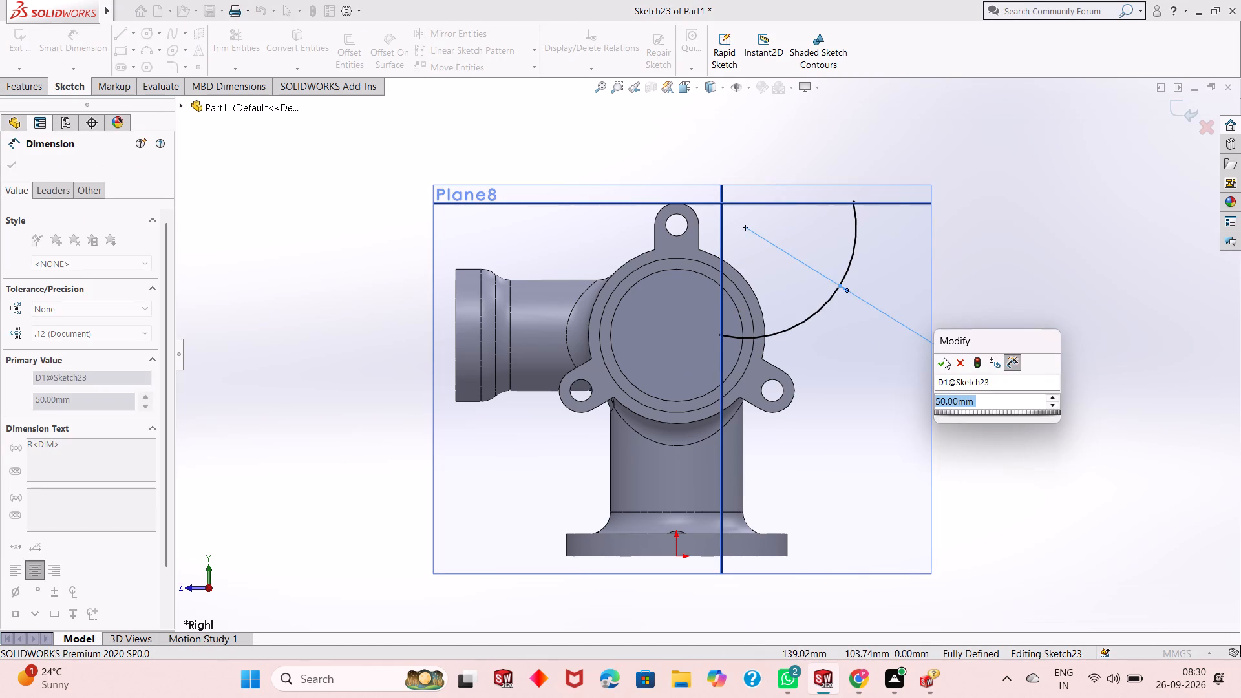
pyautogui.click(944, 358)
pyautogui.press('Escape')
pyautogui.press('Escape')
pyautogui.press('Escape')
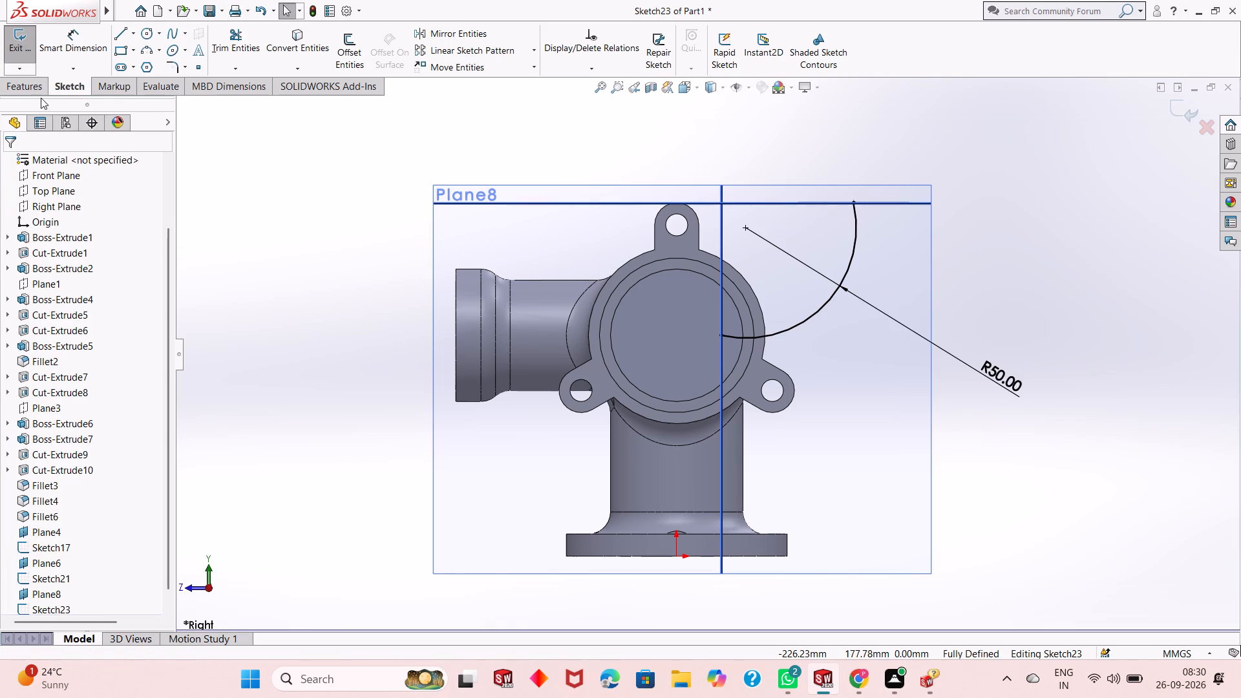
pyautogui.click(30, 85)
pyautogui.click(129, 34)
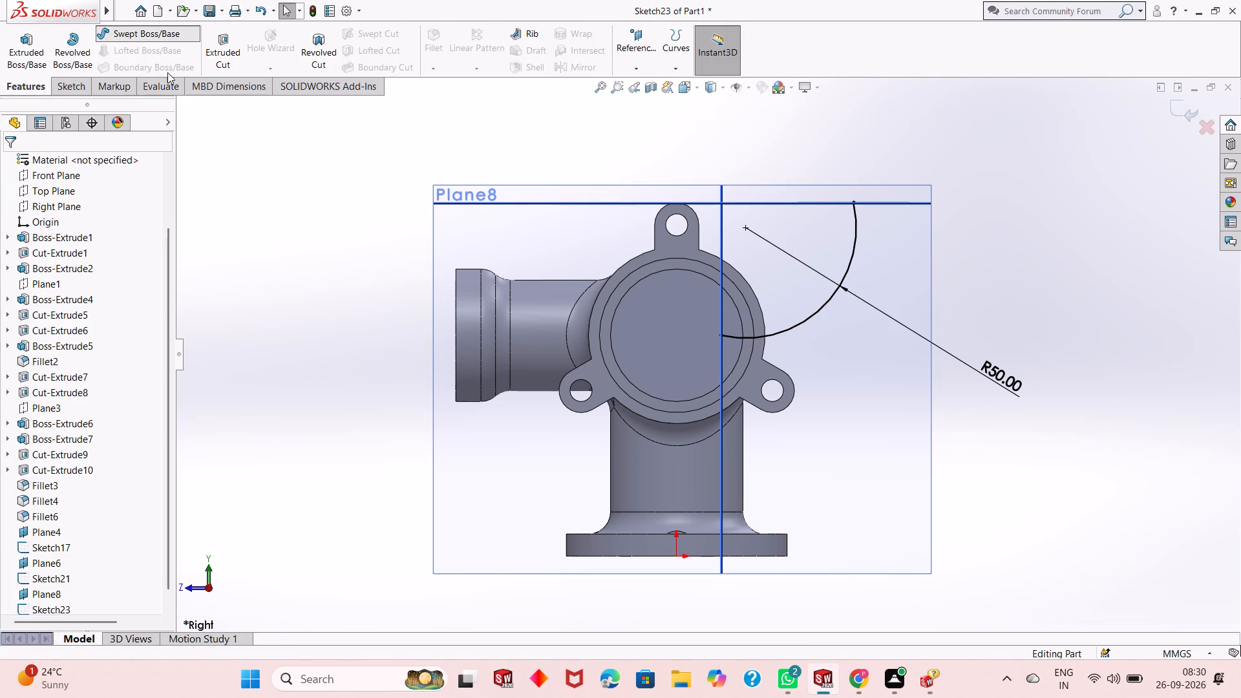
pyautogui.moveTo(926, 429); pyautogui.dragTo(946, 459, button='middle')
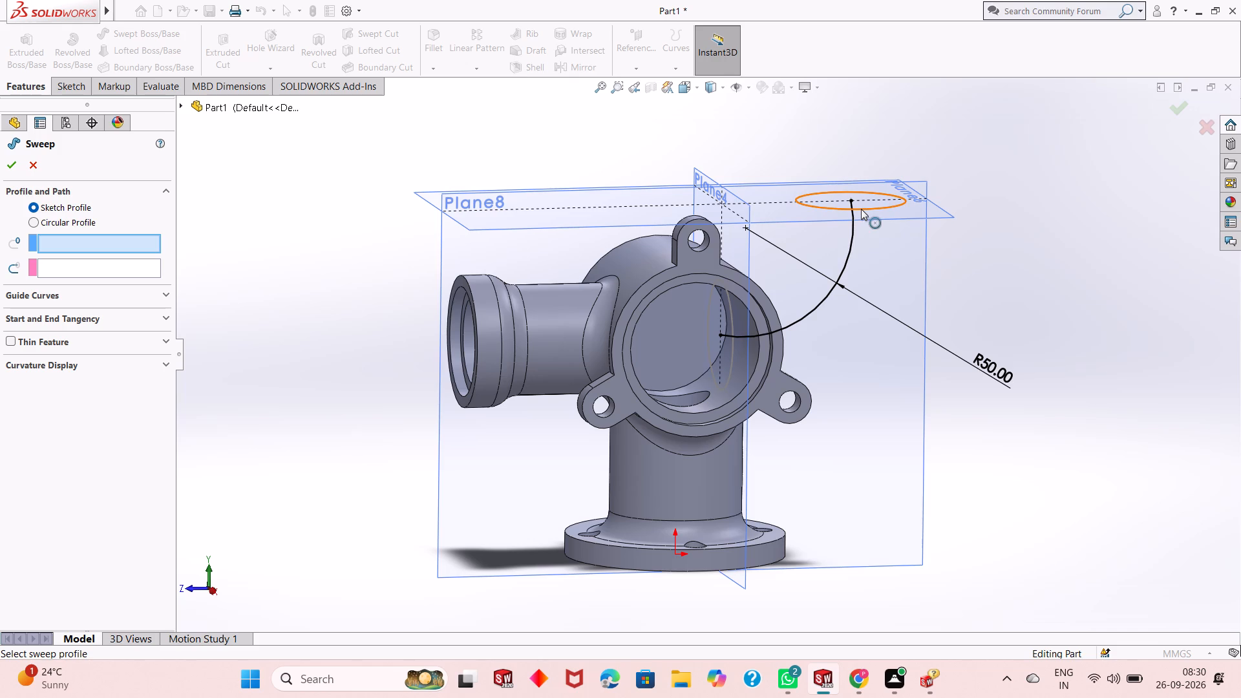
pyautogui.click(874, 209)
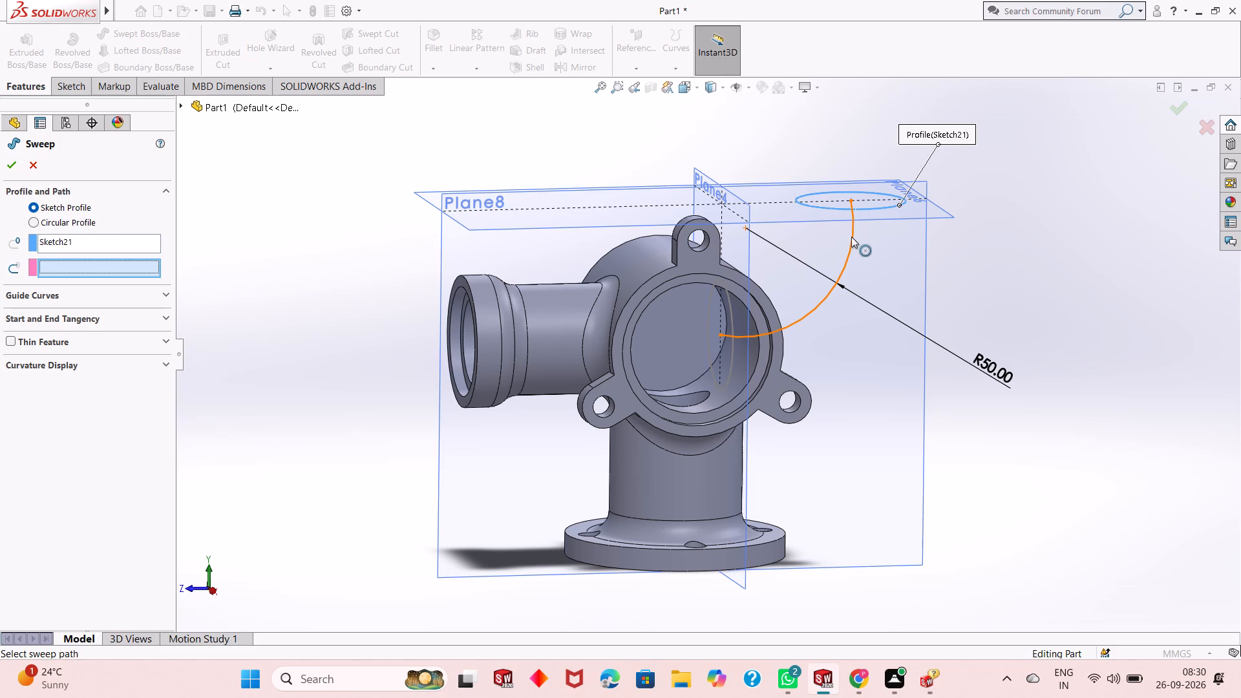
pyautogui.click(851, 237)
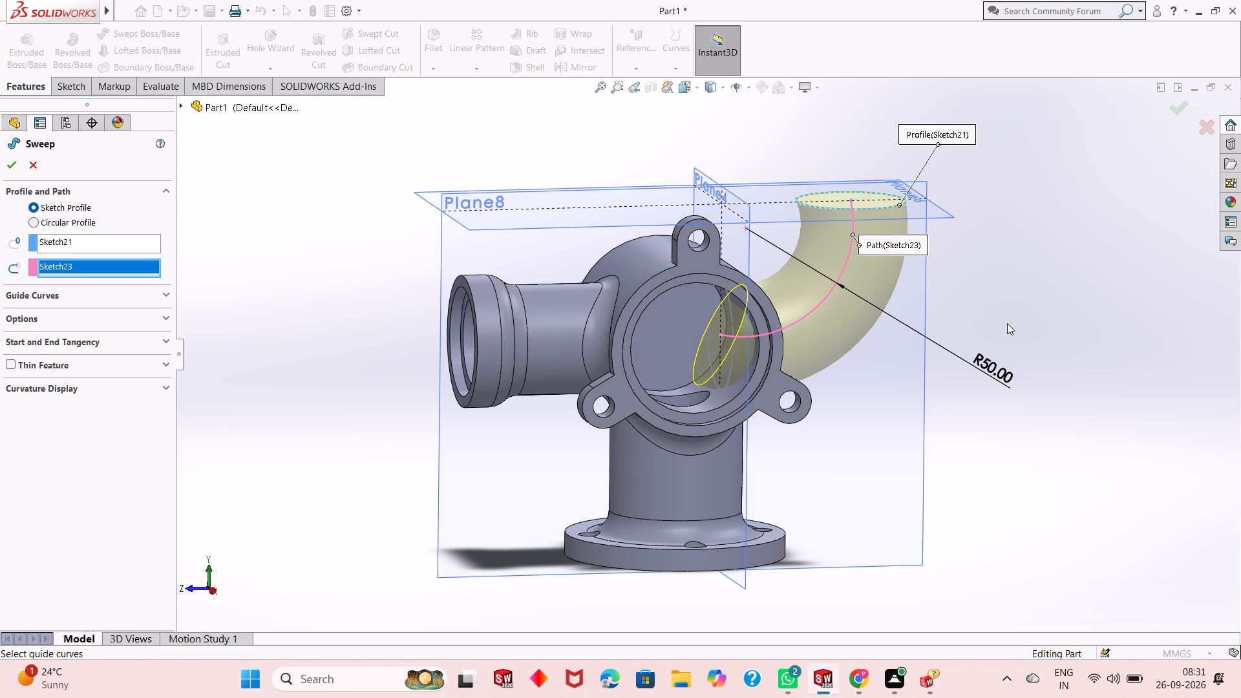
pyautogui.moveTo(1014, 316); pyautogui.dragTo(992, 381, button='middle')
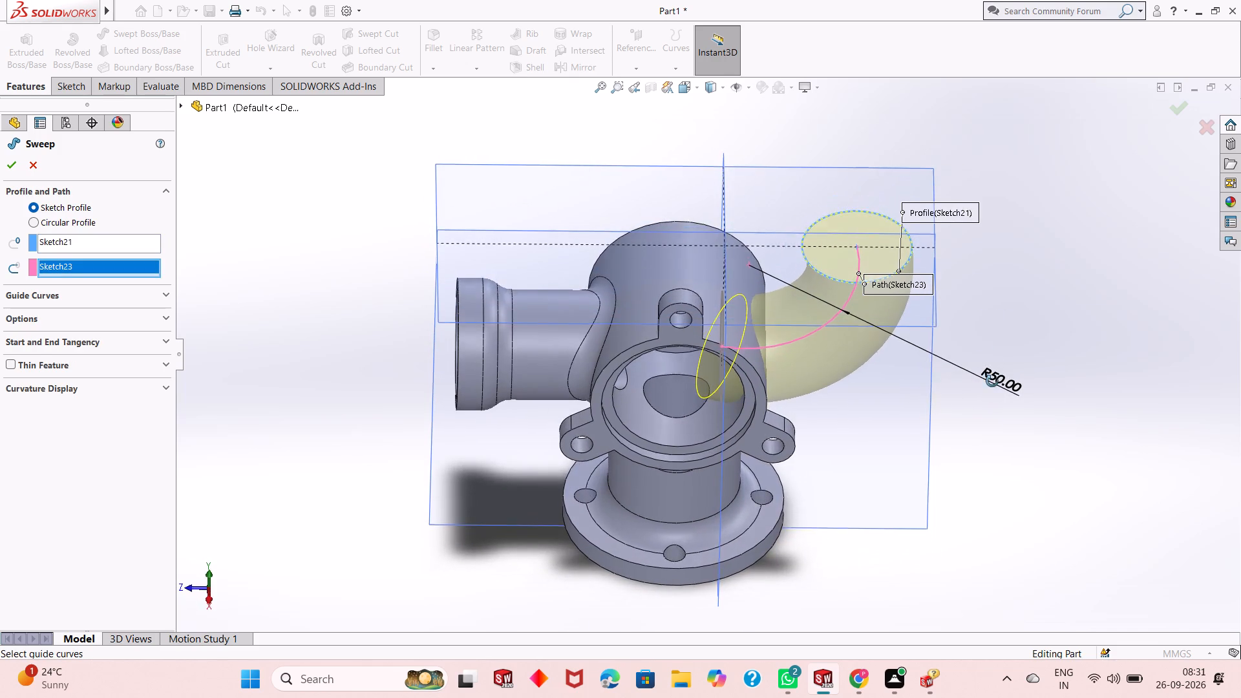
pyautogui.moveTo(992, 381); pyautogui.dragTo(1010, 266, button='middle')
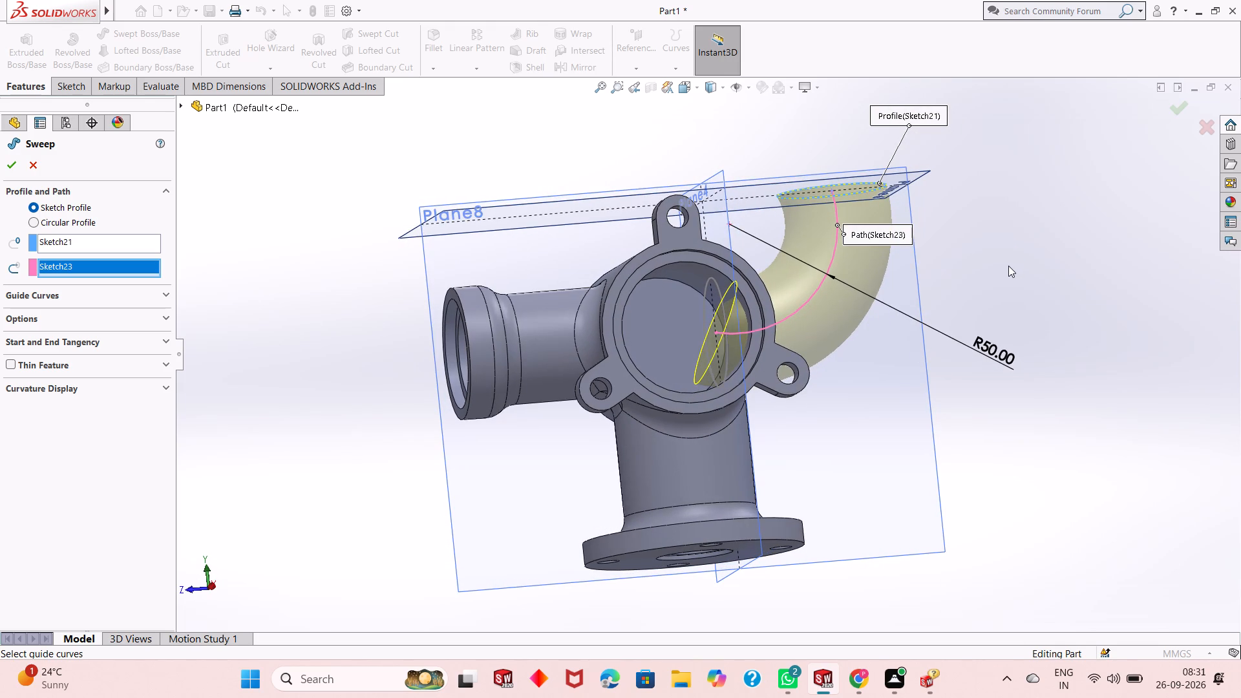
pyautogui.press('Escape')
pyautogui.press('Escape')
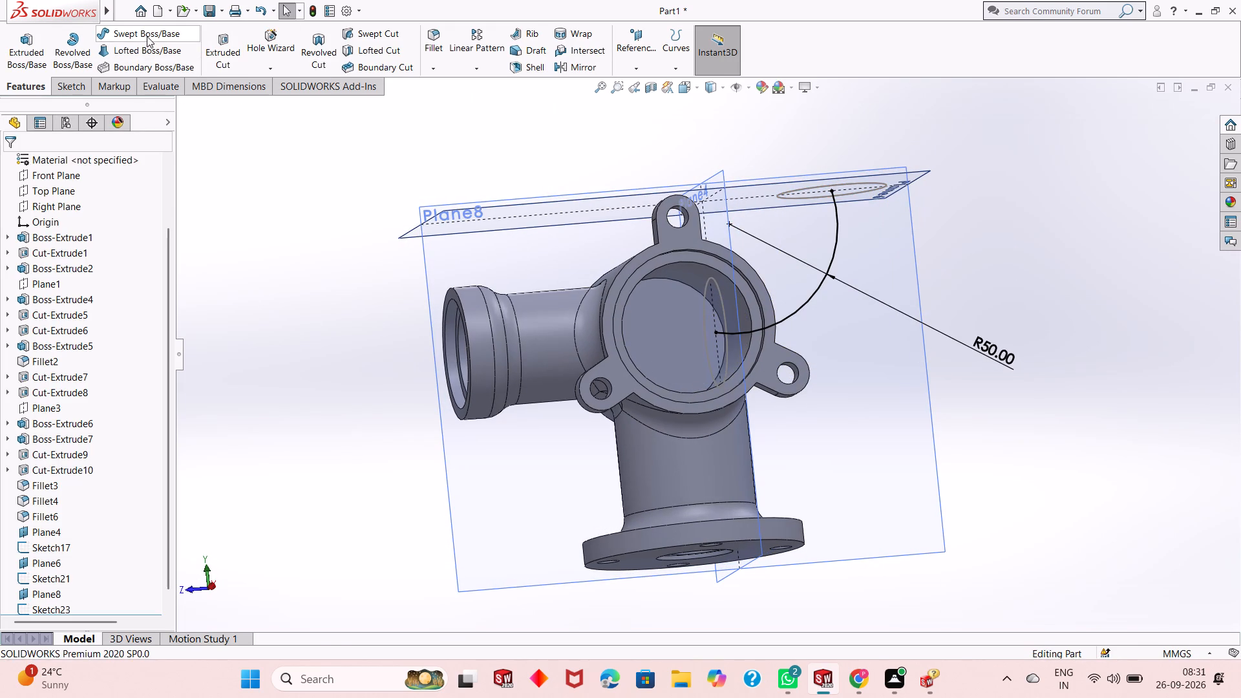
# Set up a swept boss with the Plane4 circle (Sketch17) as profile and the R50 arc (Sketch23) as path.
pyautogui.click(147, 36)
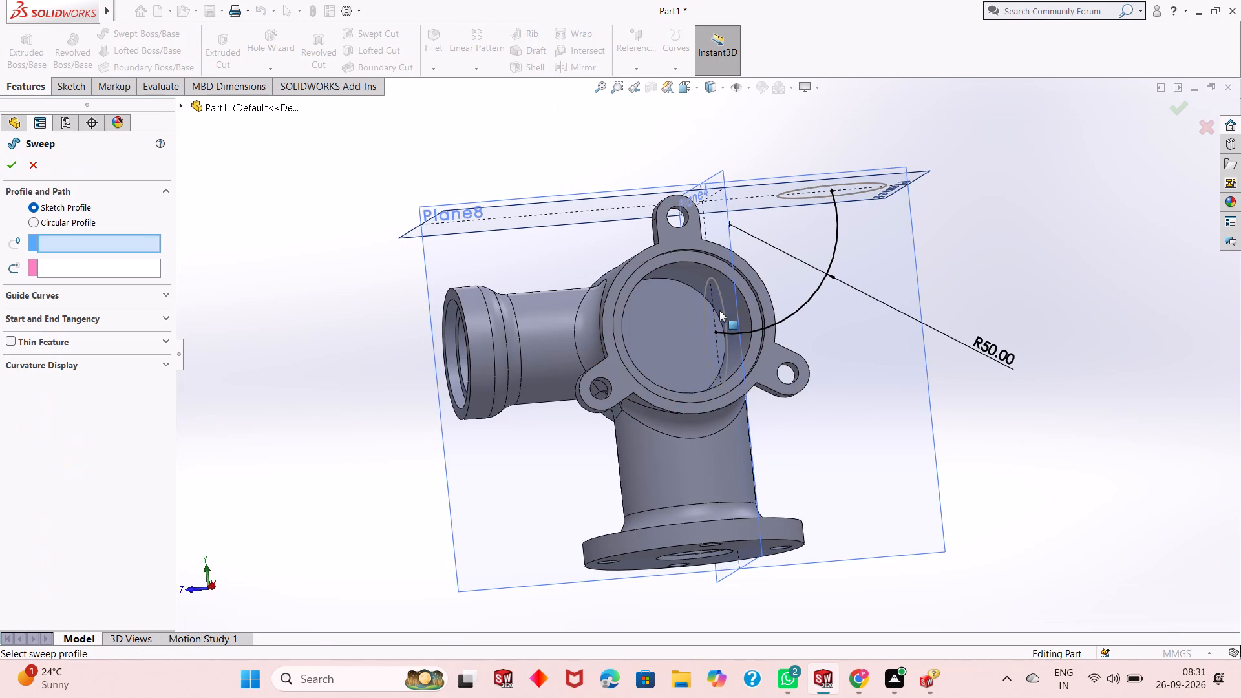
pyautogui.click(723, 303)
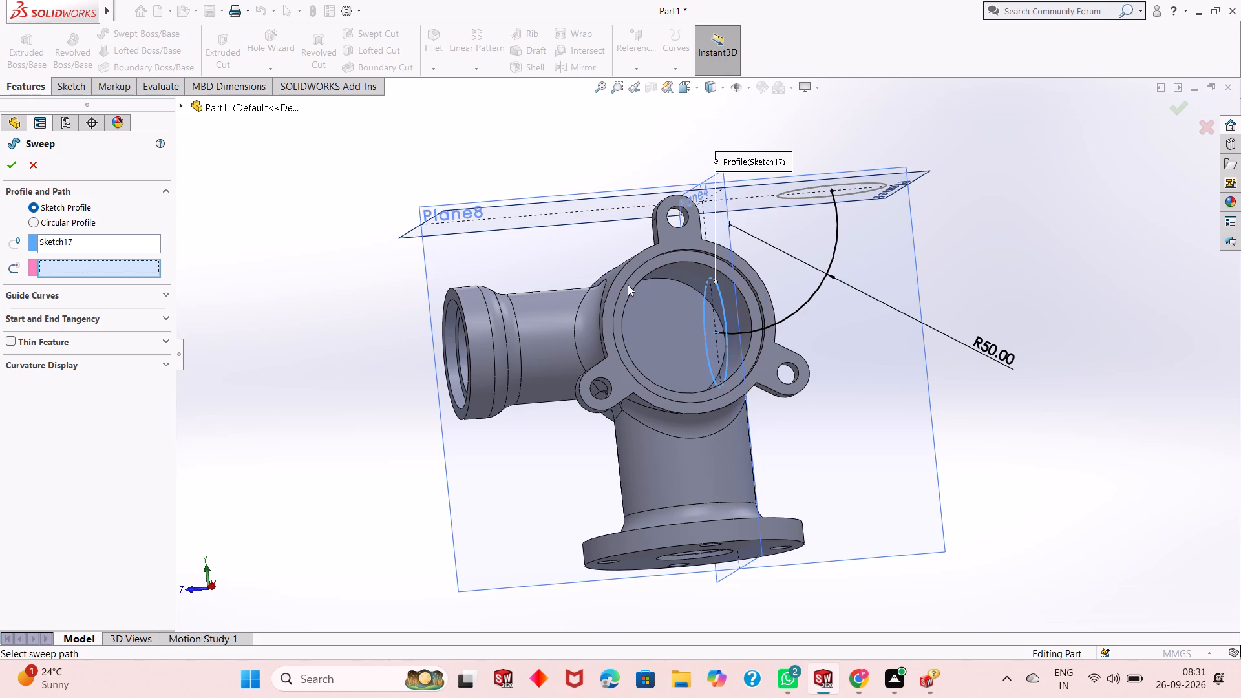
pyautogui.click(815, 299)
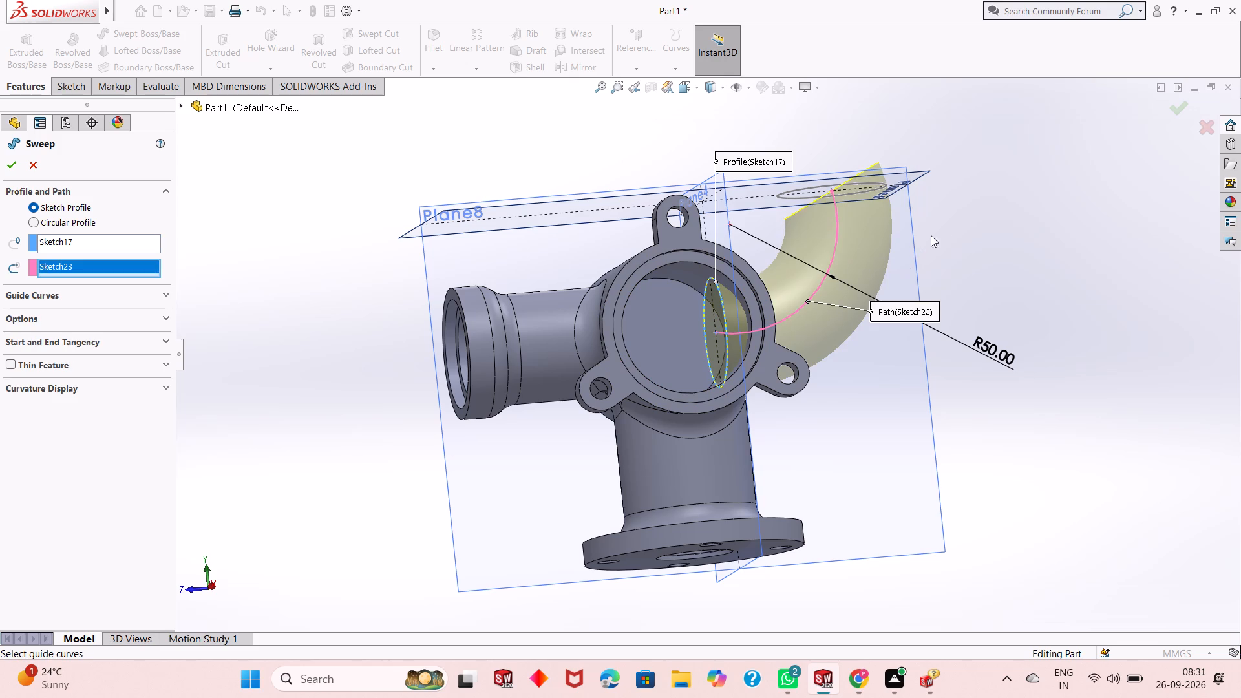
pyautogui.moveTo(947, 231); pyautogui.dragTo(924, 324, button='middle')
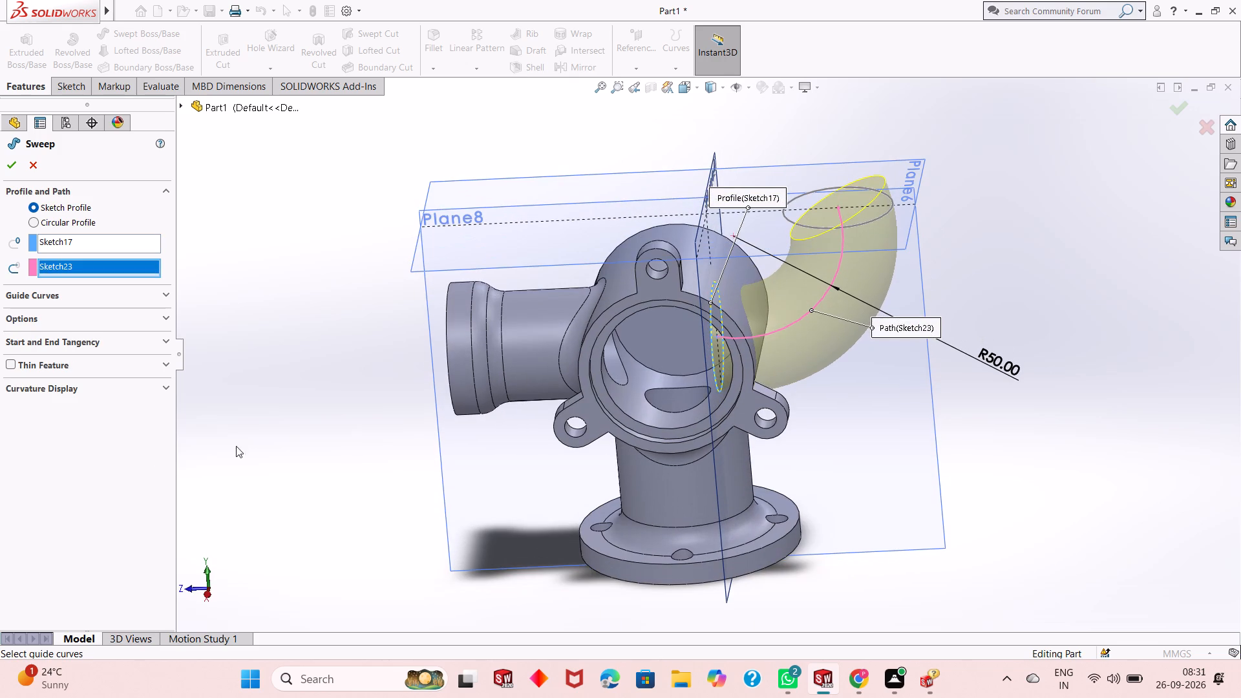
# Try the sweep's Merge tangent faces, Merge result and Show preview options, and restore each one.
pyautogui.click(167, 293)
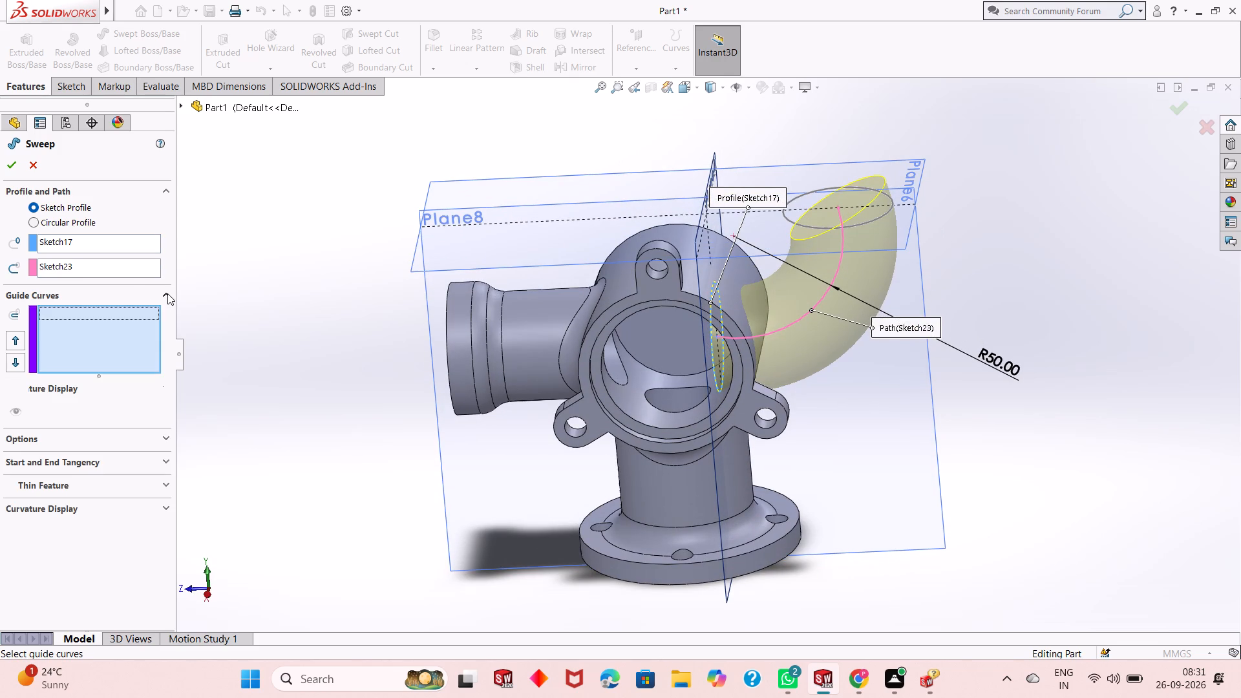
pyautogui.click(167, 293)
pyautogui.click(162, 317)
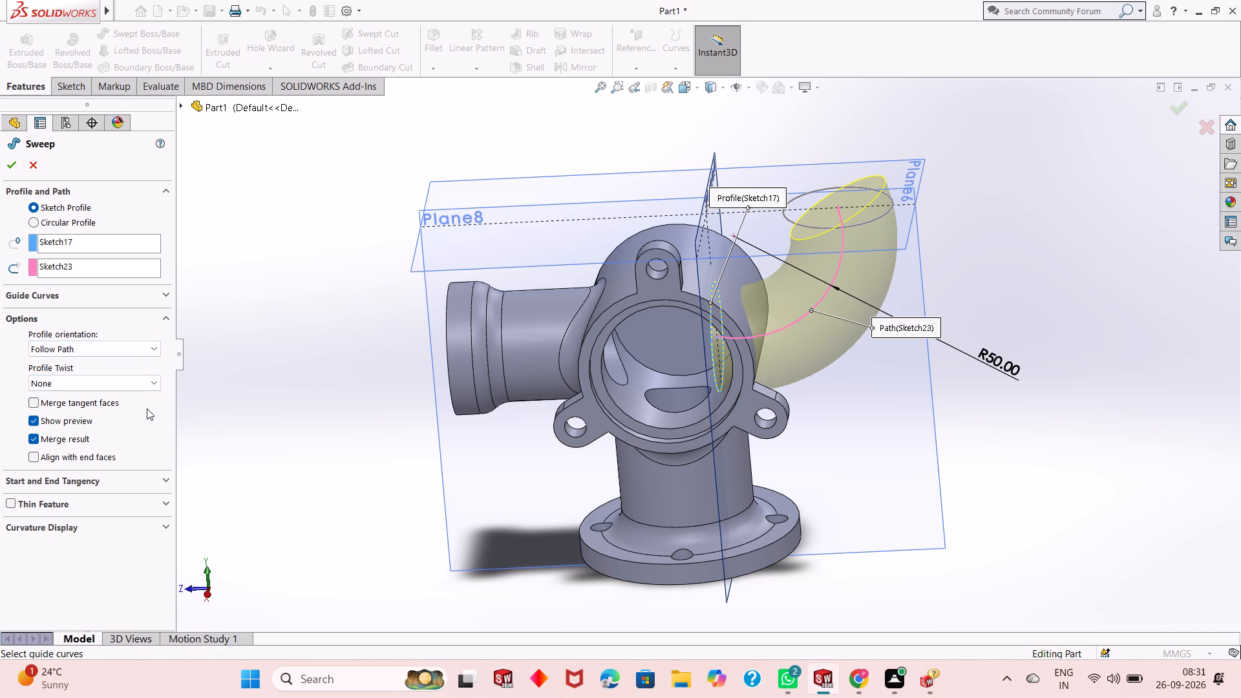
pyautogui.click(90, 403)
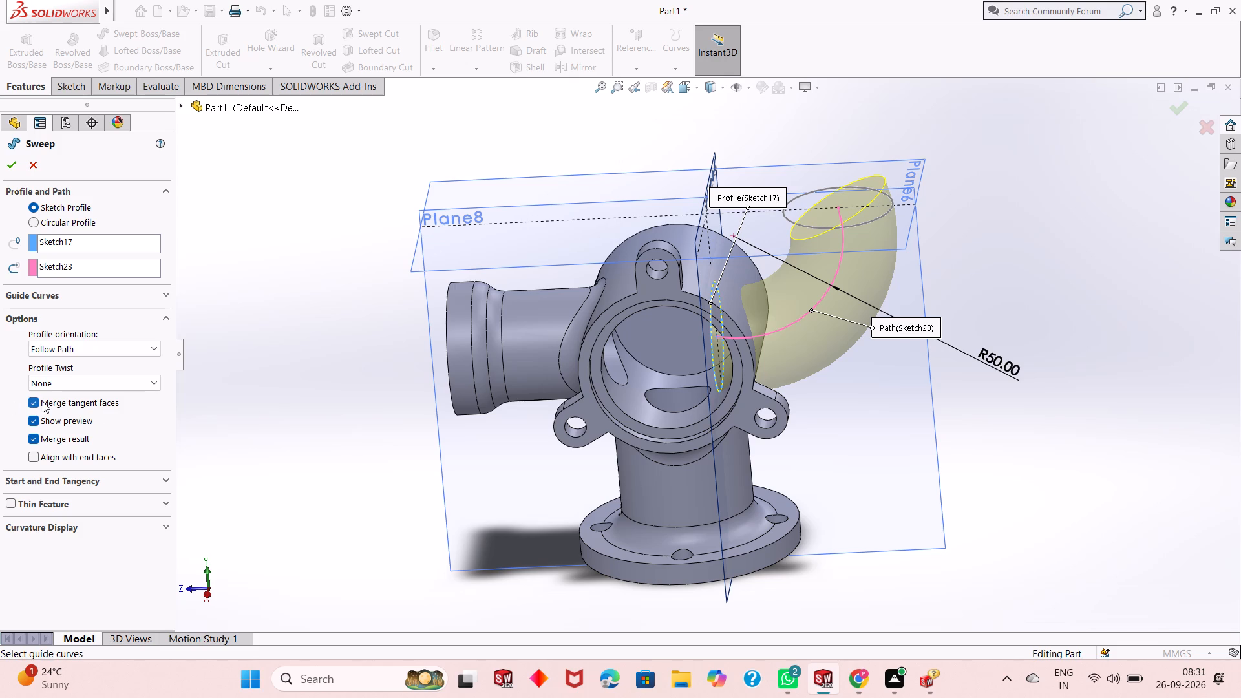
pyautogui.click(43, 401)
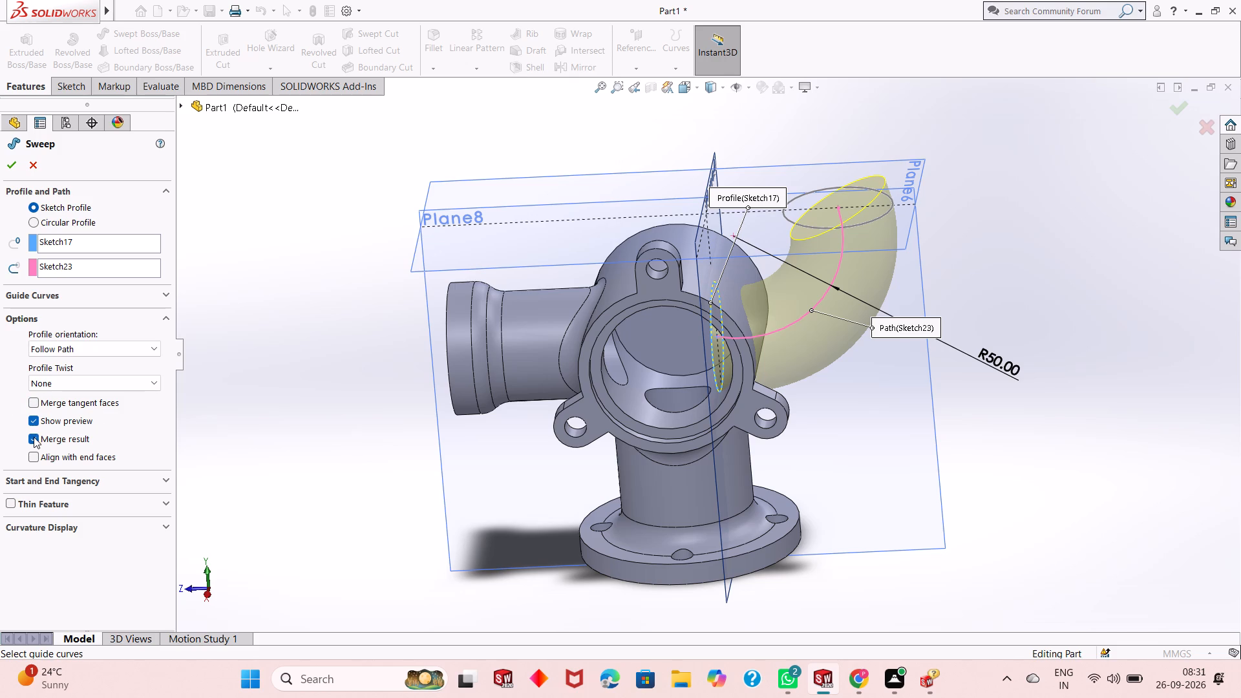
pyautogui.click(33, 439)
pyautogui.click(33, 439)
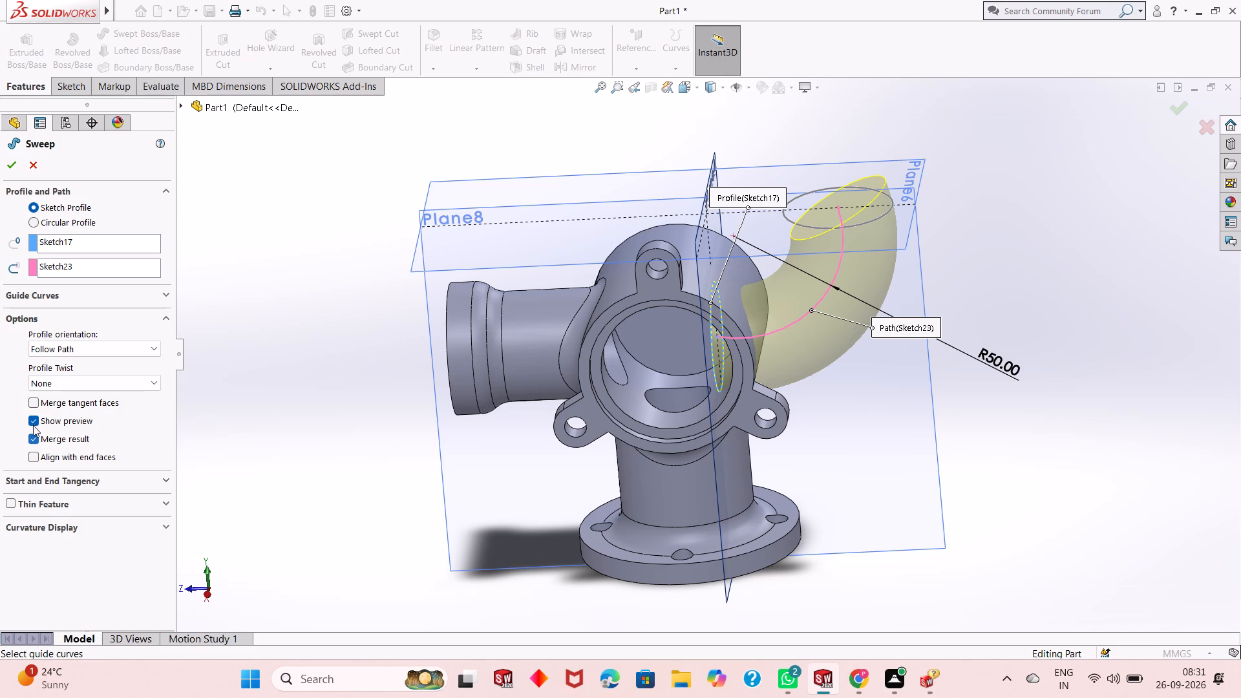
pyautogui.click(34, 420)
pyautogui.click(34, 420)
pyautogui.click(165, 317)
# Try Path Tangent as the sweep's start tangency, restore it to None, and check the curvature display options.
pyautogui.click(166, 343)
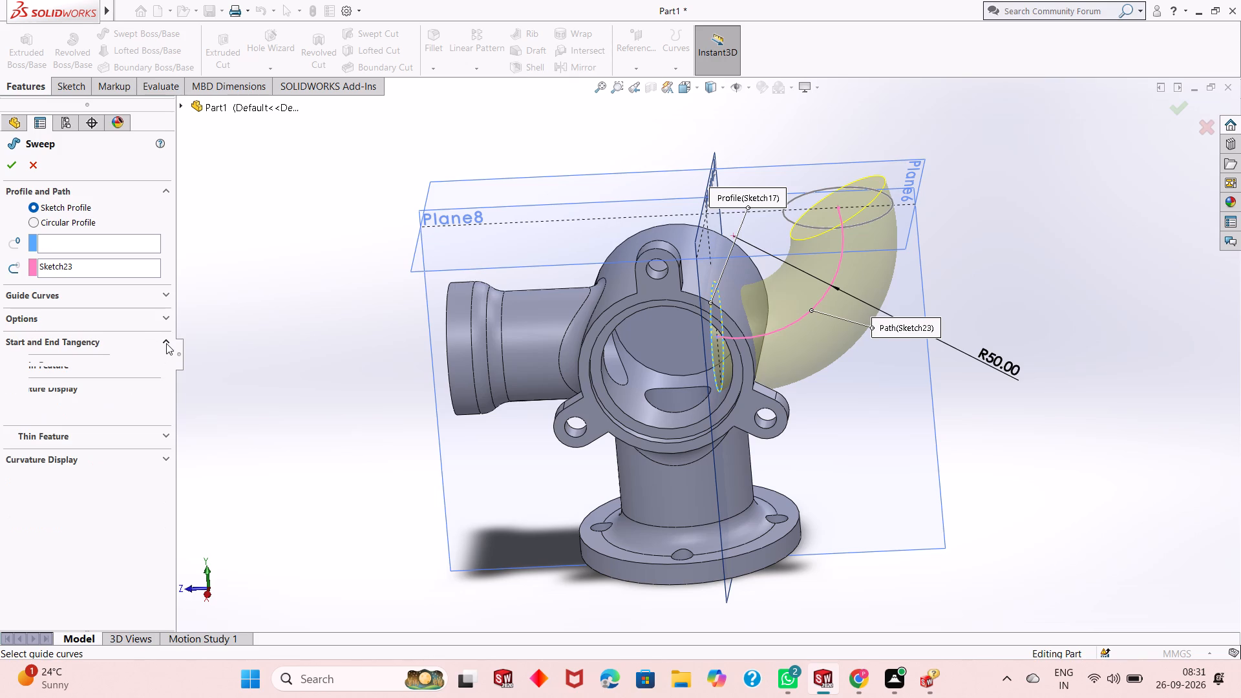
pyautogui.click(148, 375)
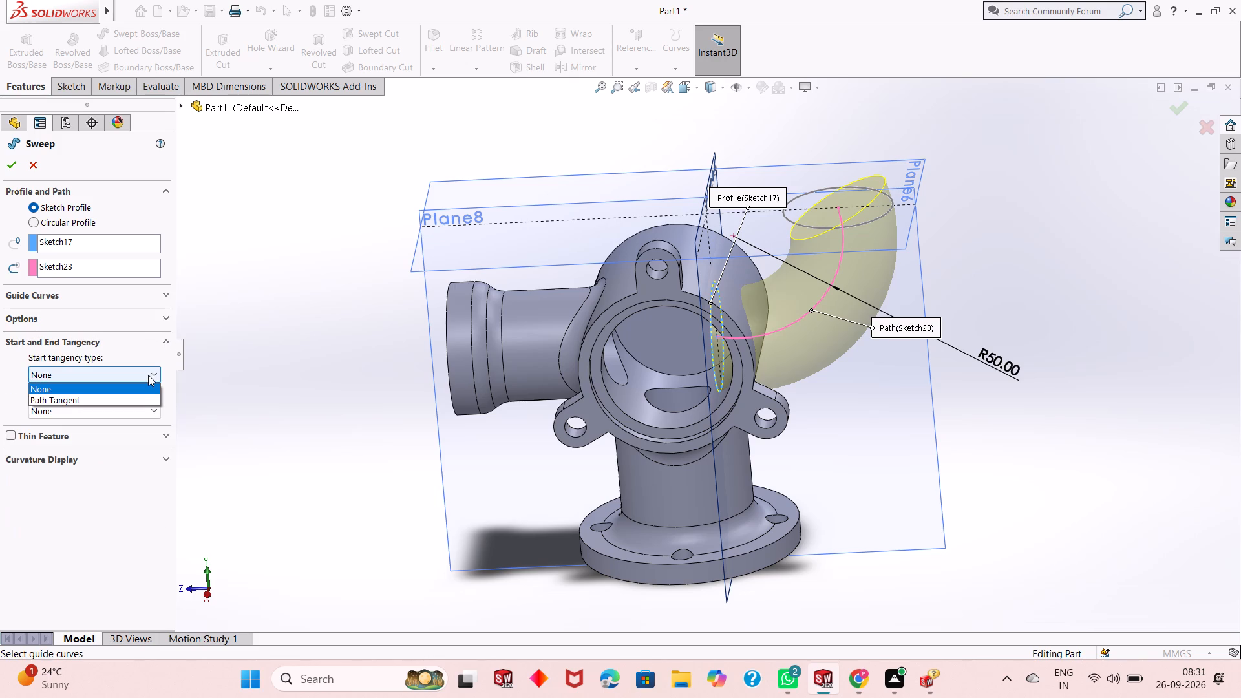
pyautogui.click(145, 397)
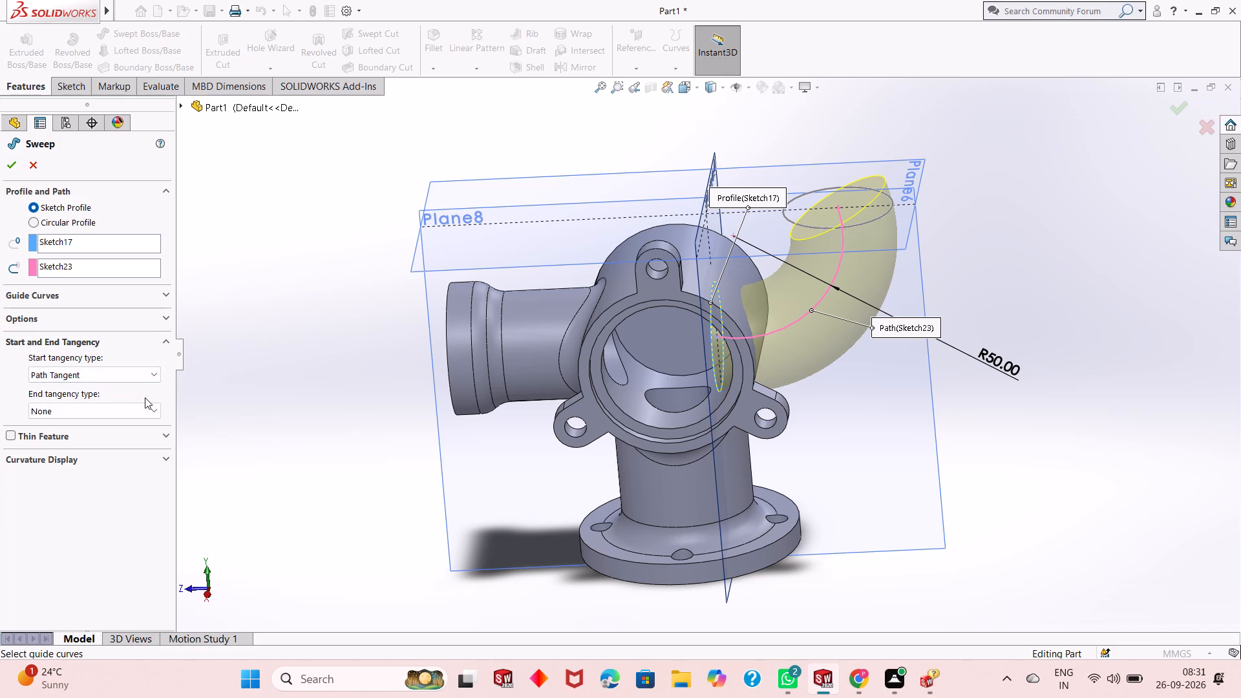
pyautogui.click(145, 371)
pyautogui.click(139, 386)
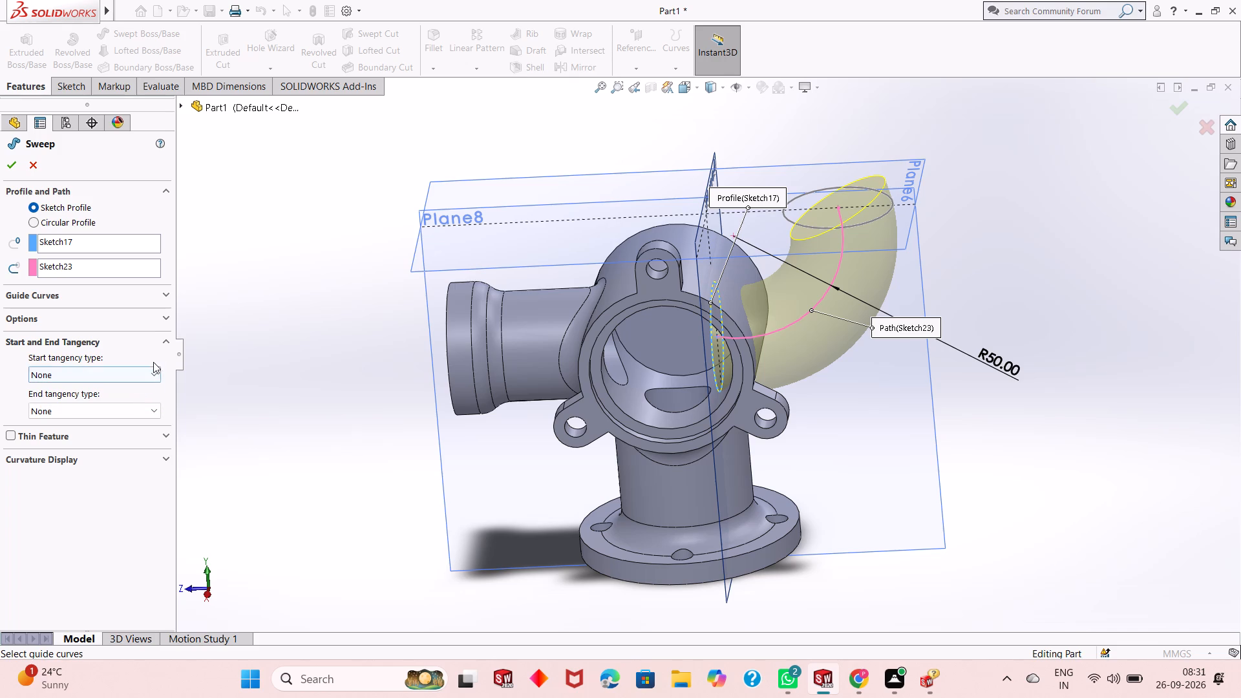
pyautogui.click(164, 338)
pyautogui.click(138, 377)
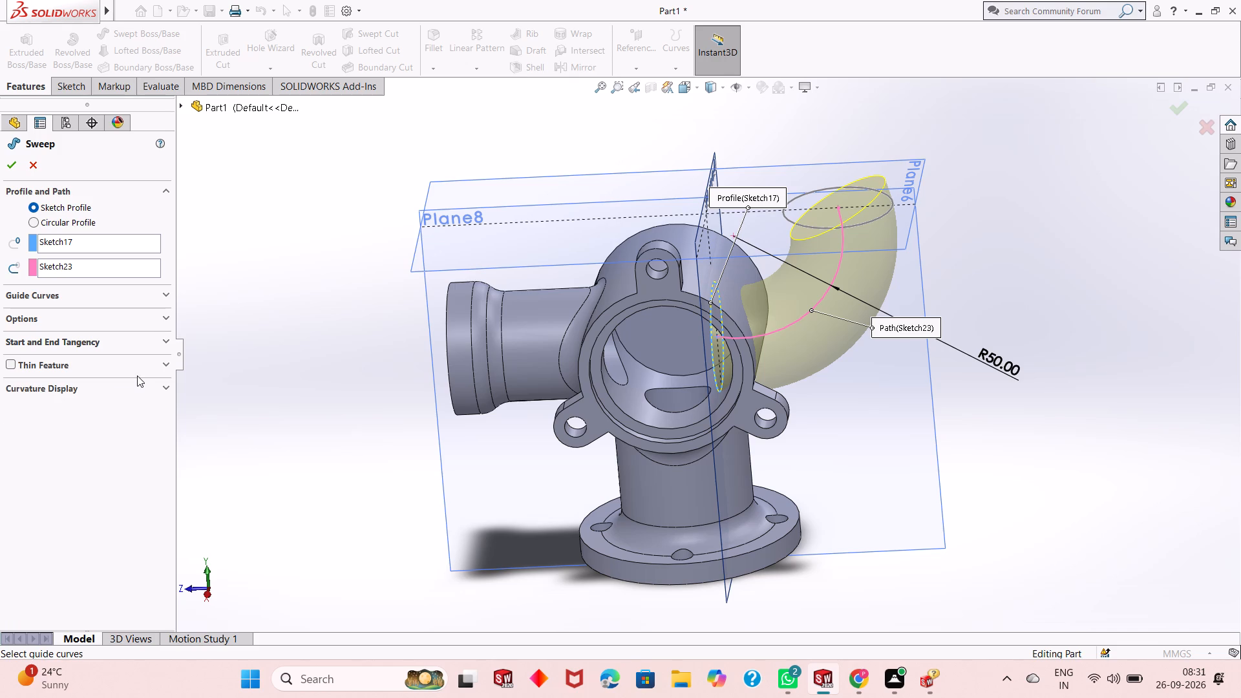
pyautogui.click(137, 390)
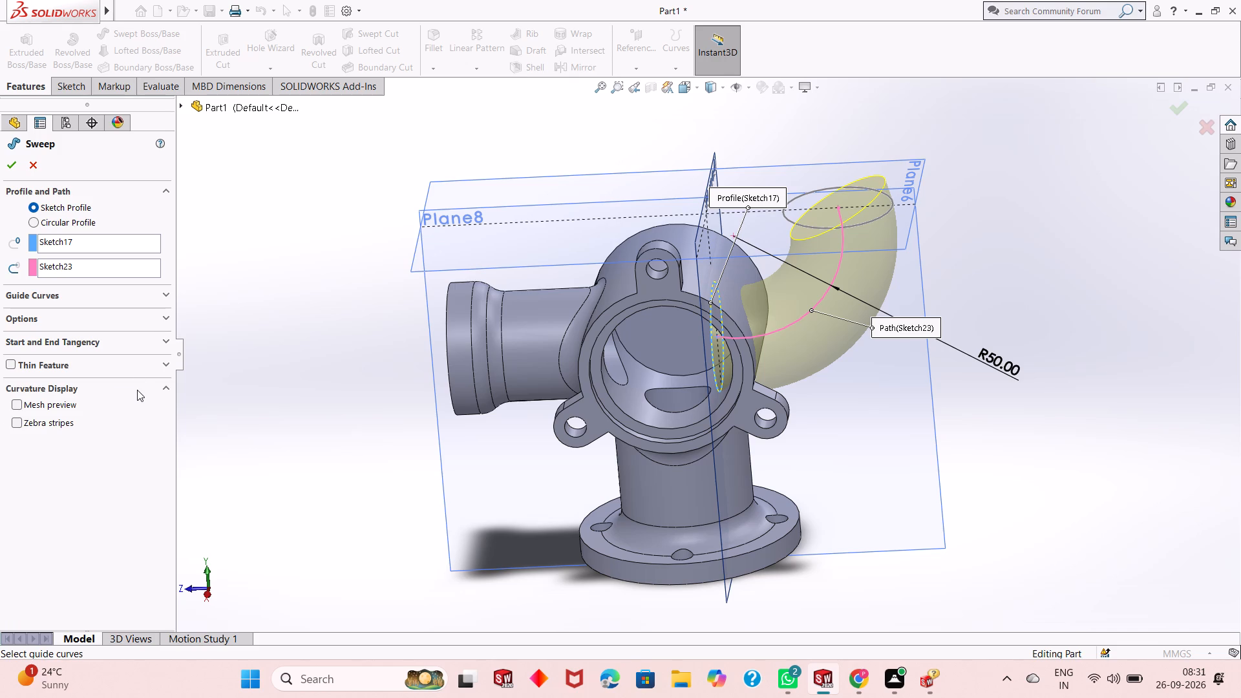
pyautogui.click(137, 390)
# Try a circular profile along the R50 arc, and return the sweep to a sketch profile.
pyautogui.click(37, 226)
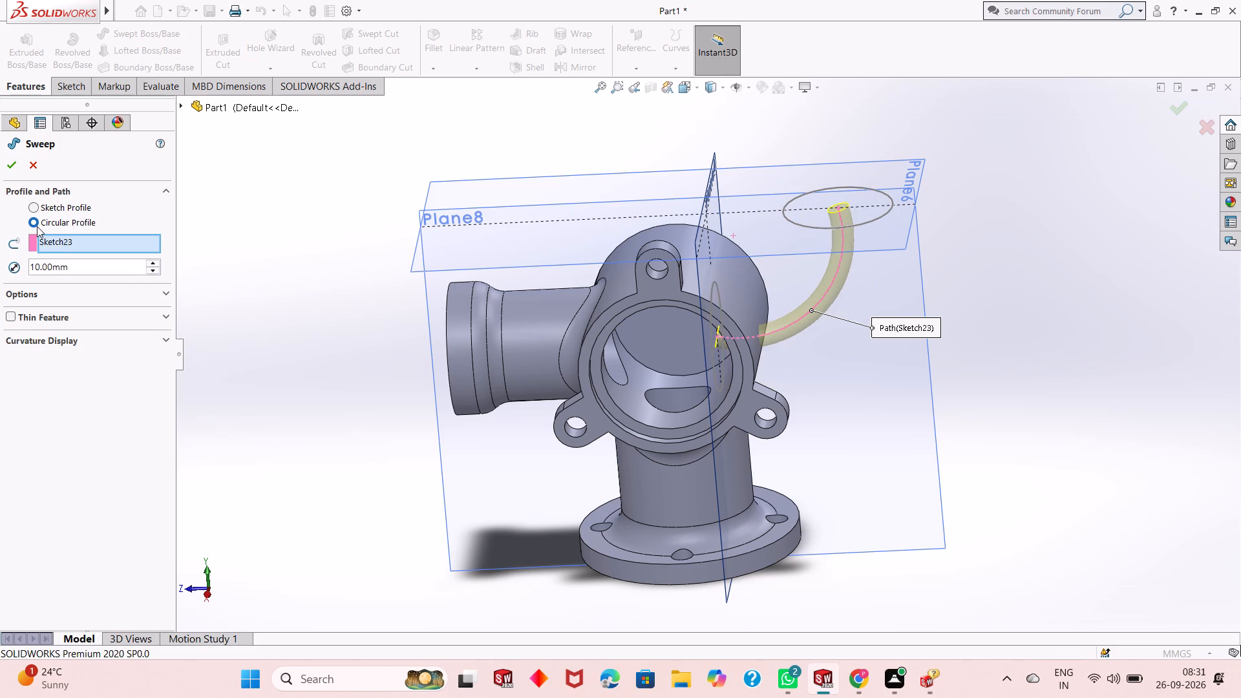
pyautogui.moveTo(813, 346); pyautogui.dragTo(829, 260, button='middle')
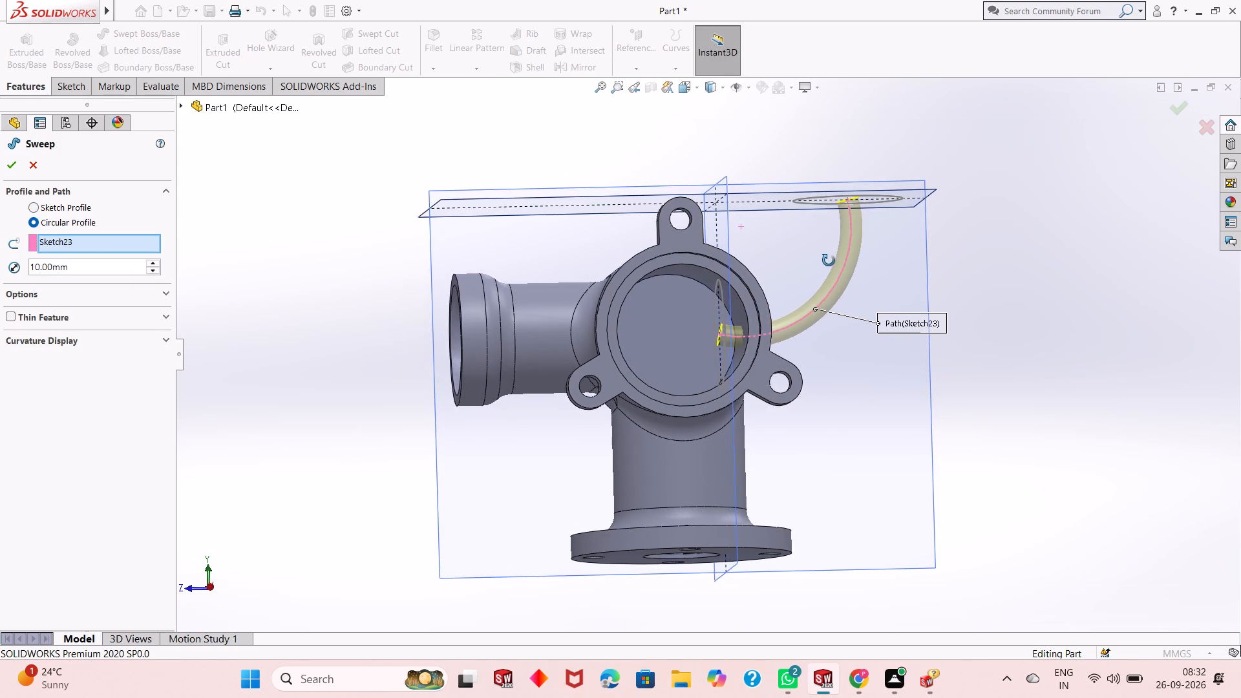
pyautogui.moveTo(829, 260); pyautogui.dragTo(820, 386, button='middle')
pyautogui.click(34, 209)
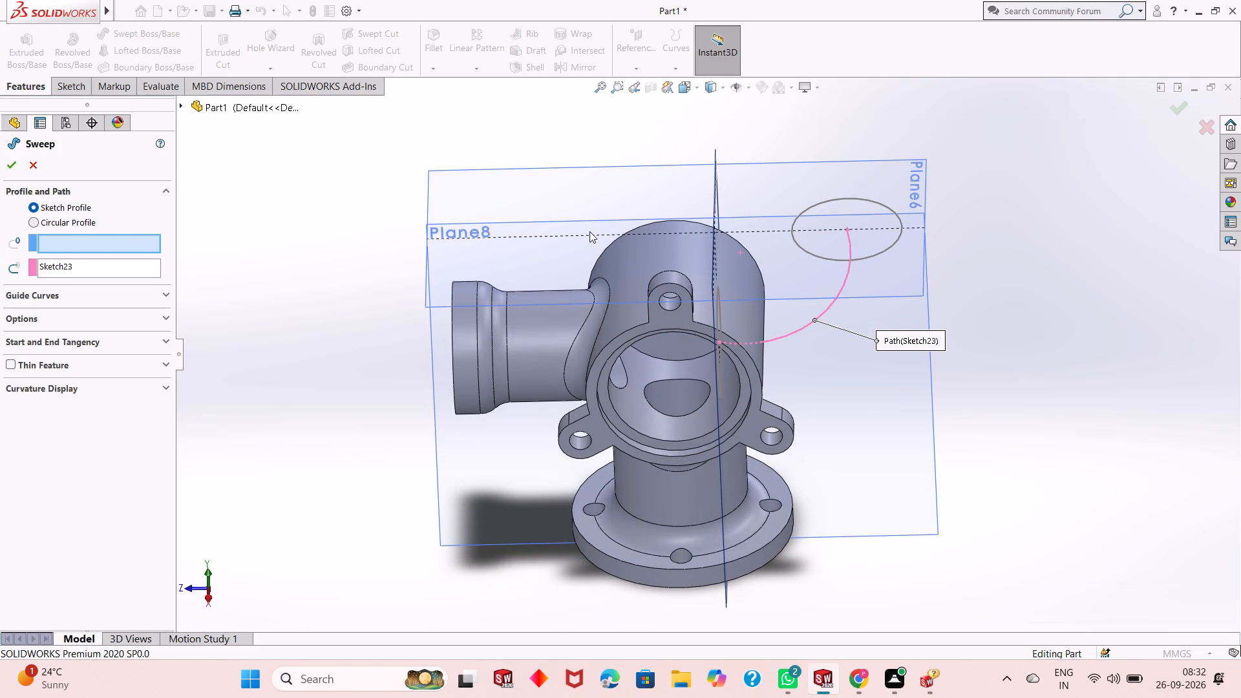
# Use the Plane6 circle (Sketch21) as the profile and create the sweep along the R50 arc.
pyautogui.click(862, 255)
pyautogui.click(862, 259)
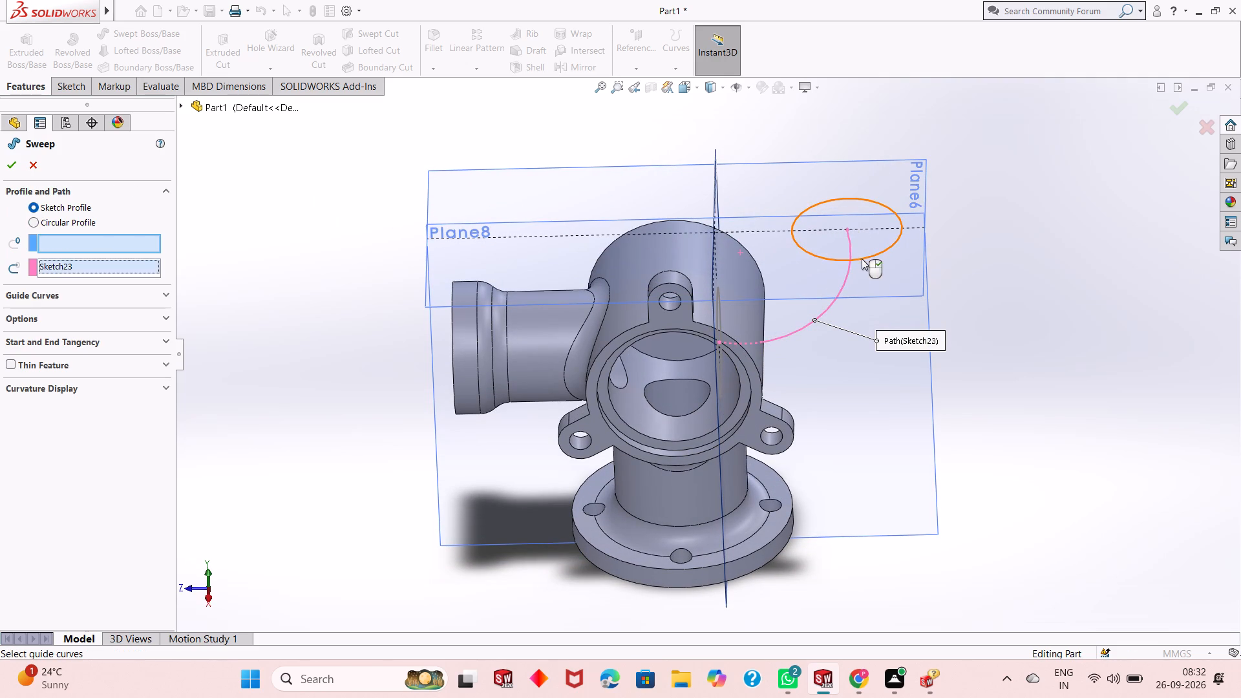
pyautogui.moveTo(952, 389); pyautogui.dragTo(986, 279, button='middle')
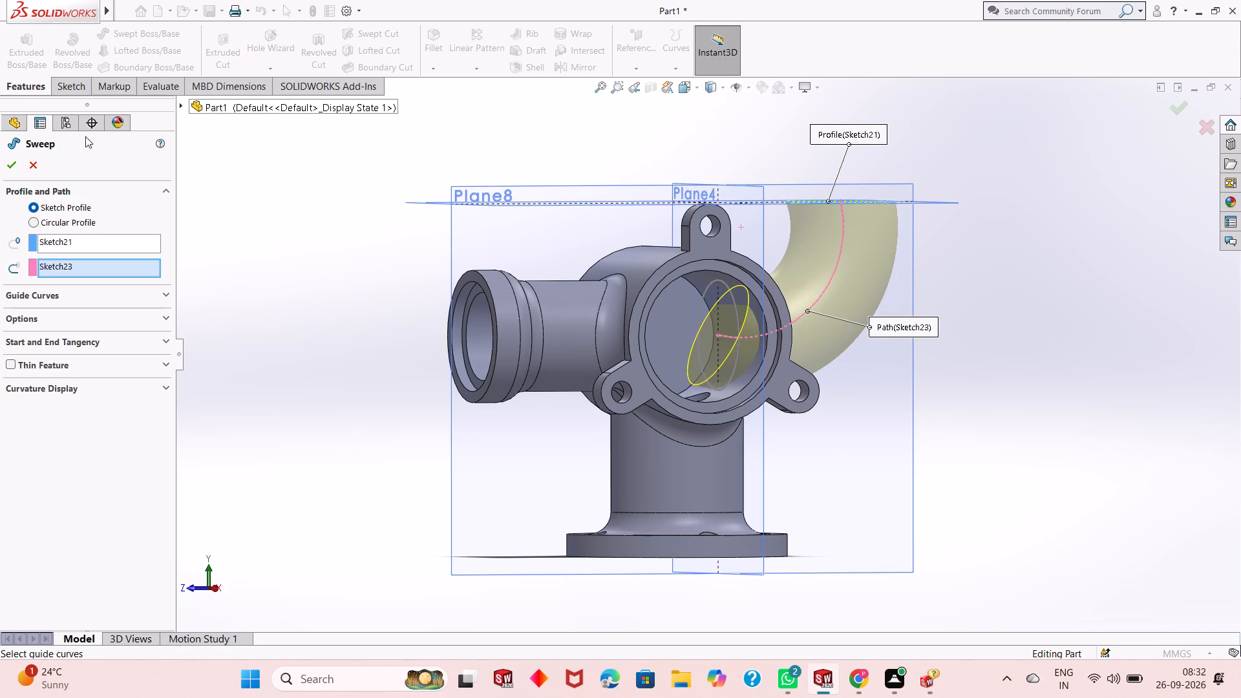
pyautogui.click(14, 162)
pyautogui.click(356, 242)
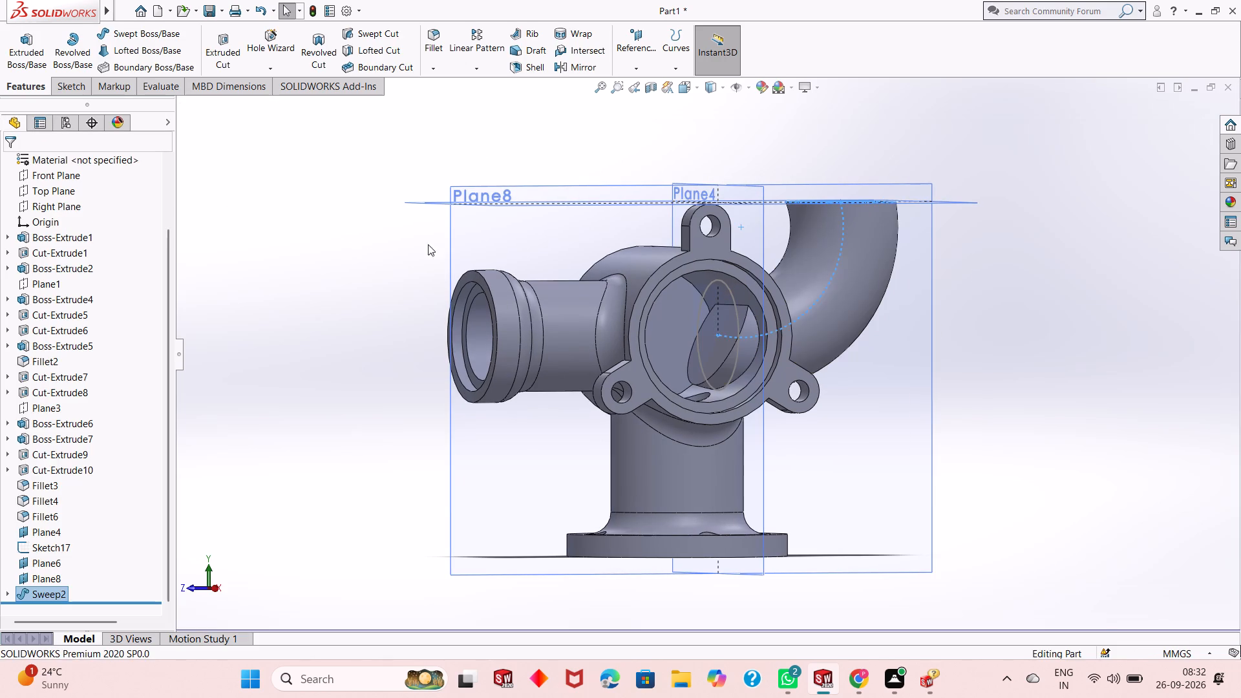
# Hide the reference planes Plane8 and Plane6.
pyautogui.moveTo(979, 324); pyautogui.dragTo(962, 341, button='middle')
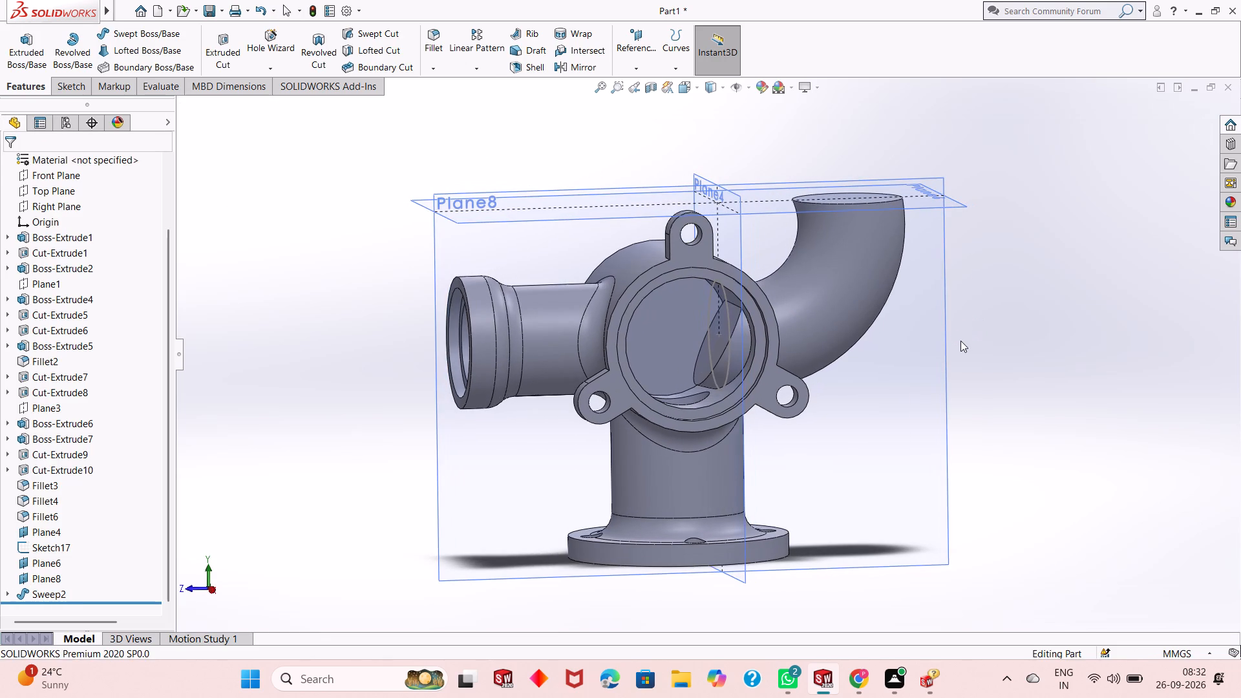
pyautogui.click(958, 340)
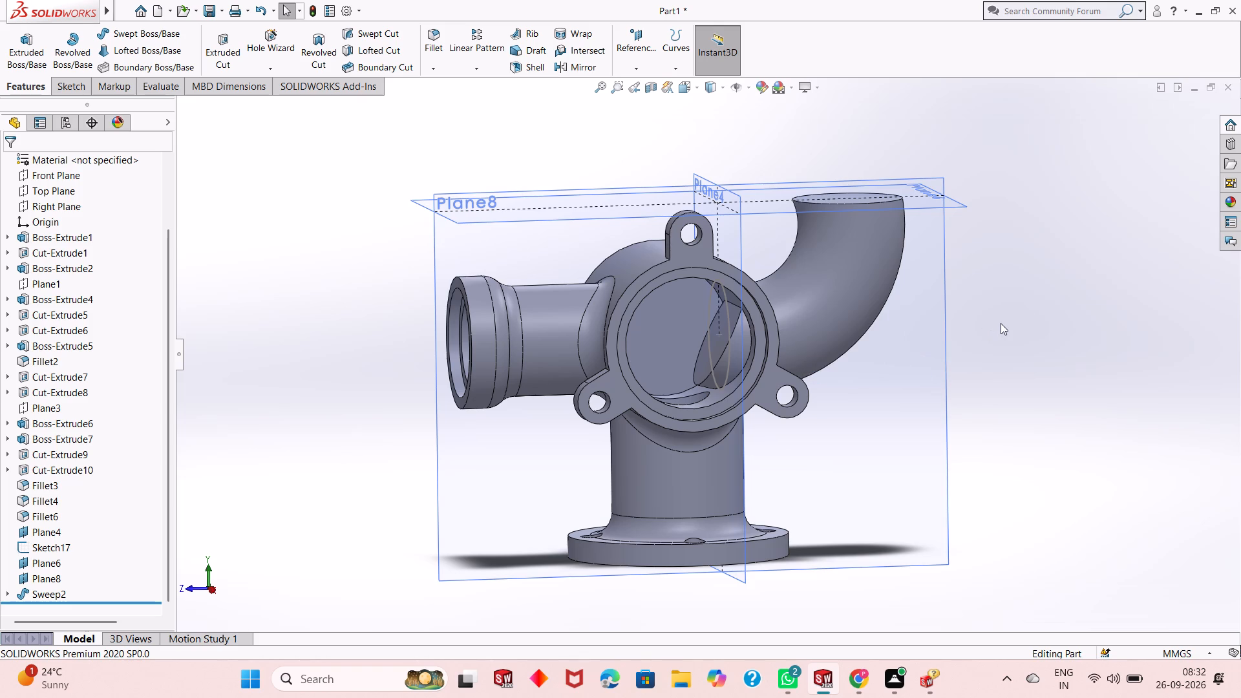
pyautogui.moveTo(1025, 312); pyautogui.dragTo(1012, 341, button='middle')
pyautogui.rightClick(1010, 339)
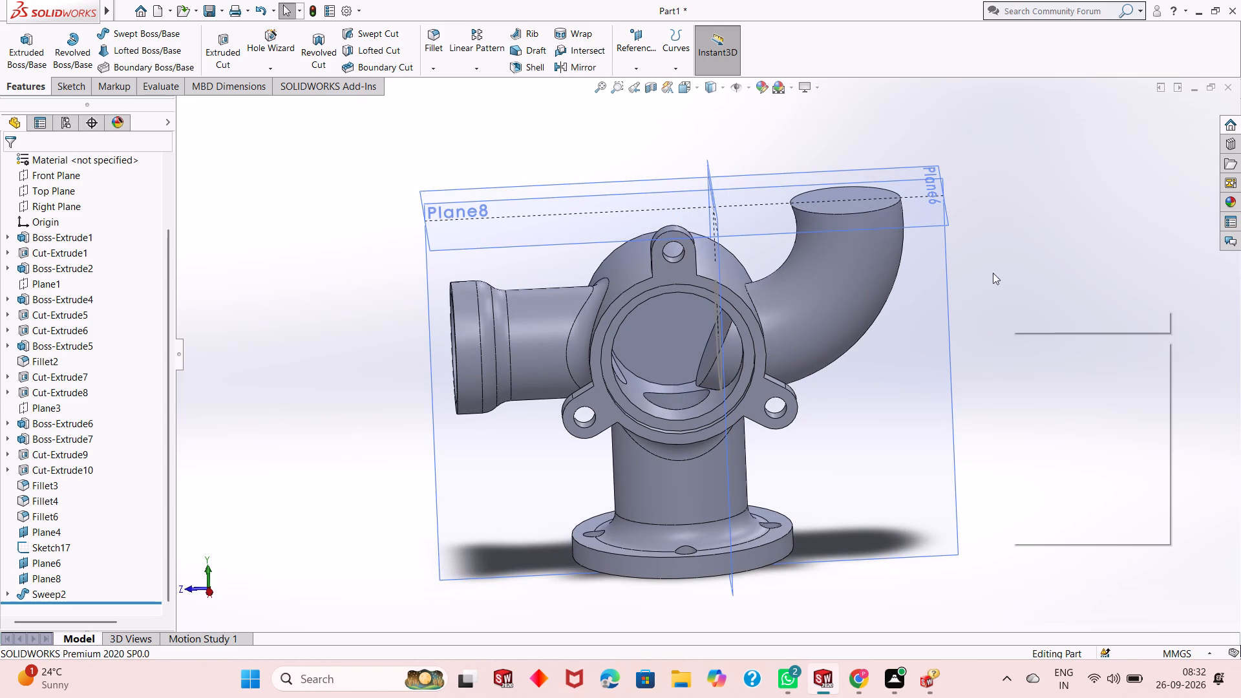
pyautogui.click(993, 273)
pyautogui.rightClick(915, 311)
pyautogui.click(965, 290)
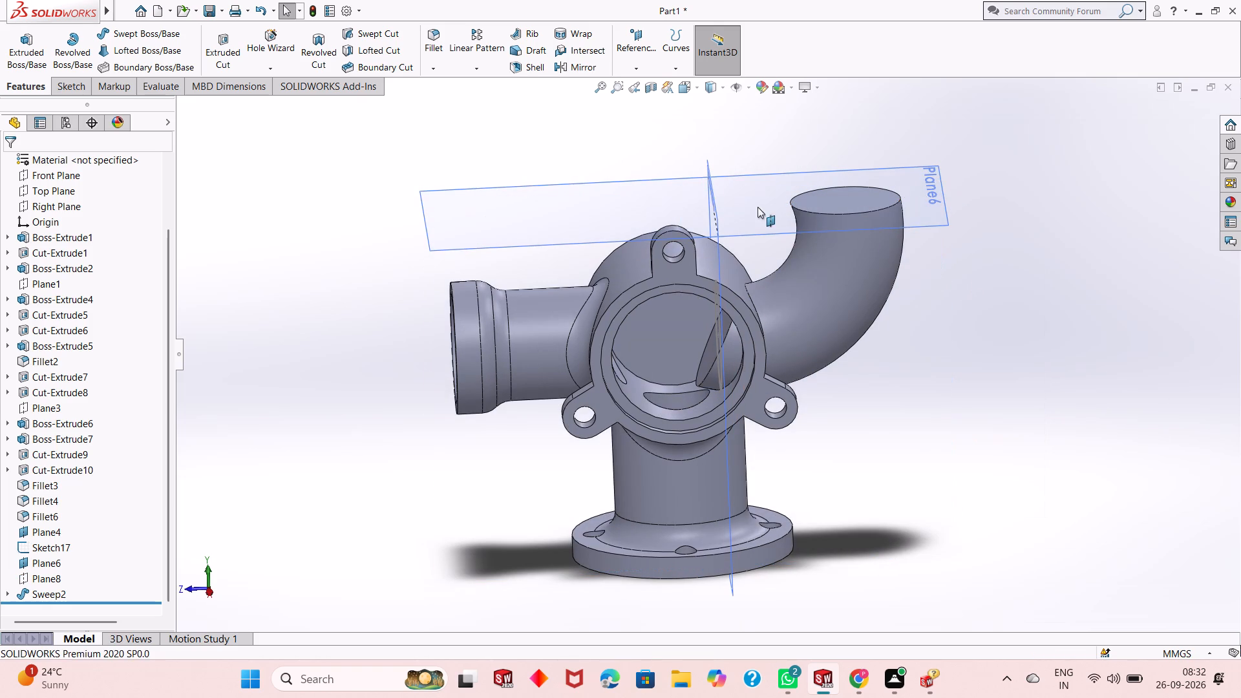
pyautogui.rightClick(758, 207)
pyautogui.click(807, 186)
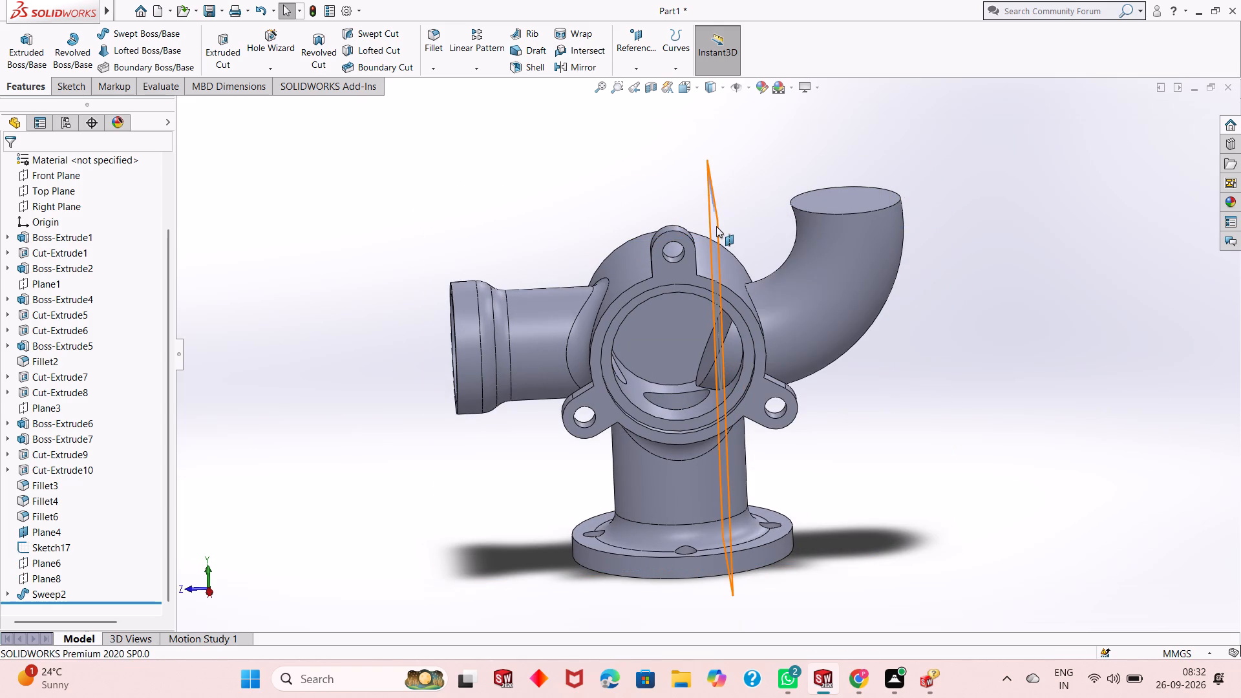
# Hide the remaining visible reference plane, Plane4.
pyautogui.rightClick(716, 226)
pyautogui.click(770, 206)
pyautogui.scroll(1, 777, 381)
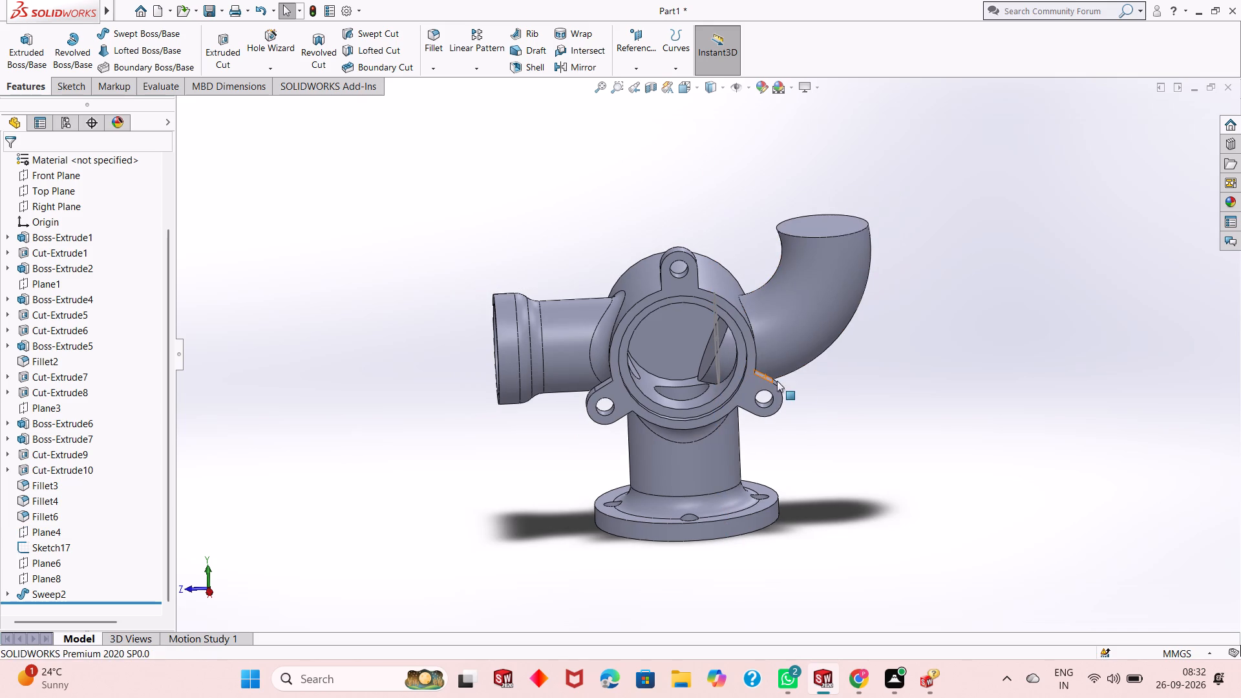
pyautogui.click(855, 368)
# Undo the curved pipe sweep made along the R50 arc.
pyautogui.moveTo(752, 381); pyautogui.dragTo(757, 333, button='middle')
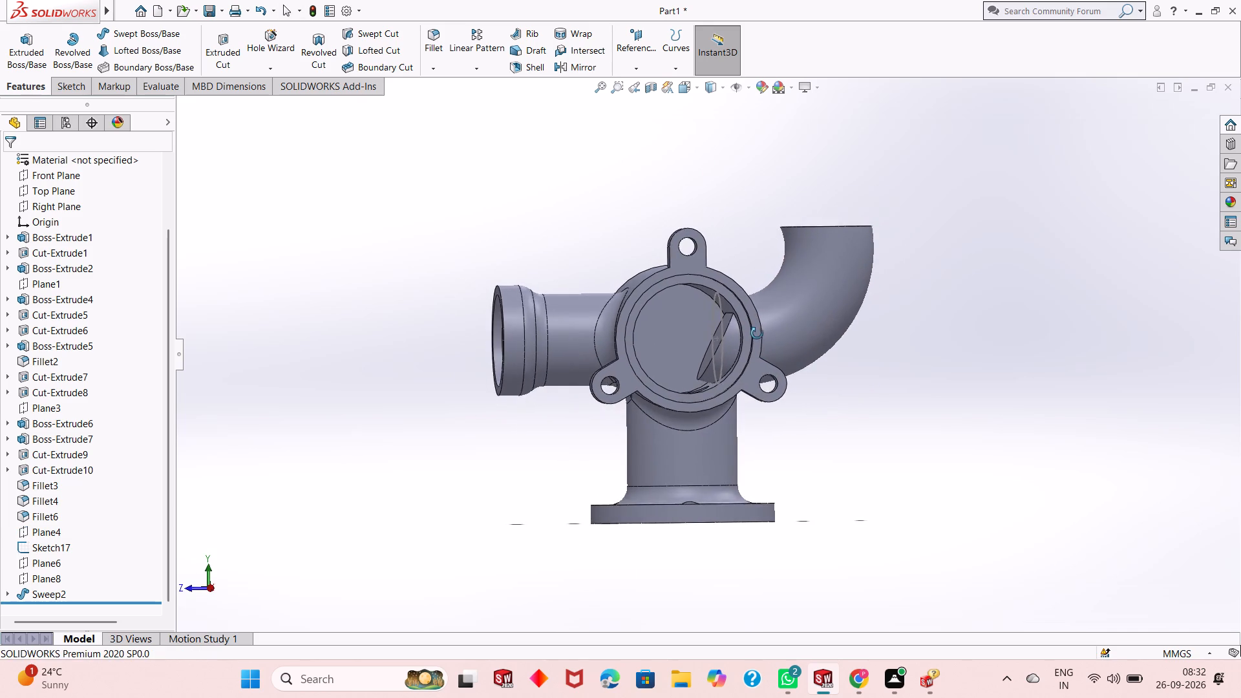
pyautogui.moveTo(757, 333); pyautogui.dragTo(753, 357, button='middle')
pyautogui.scroll(1, 753, 357)
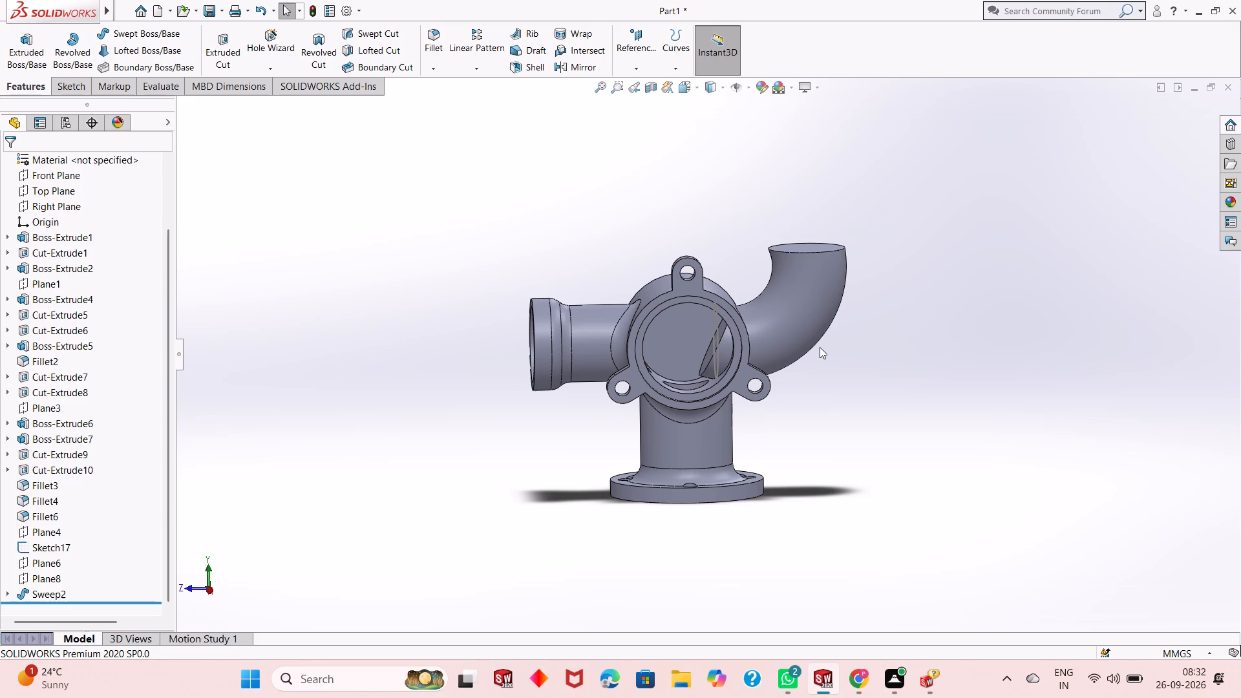
pyautogui.hotkey('ctrl', 'z')
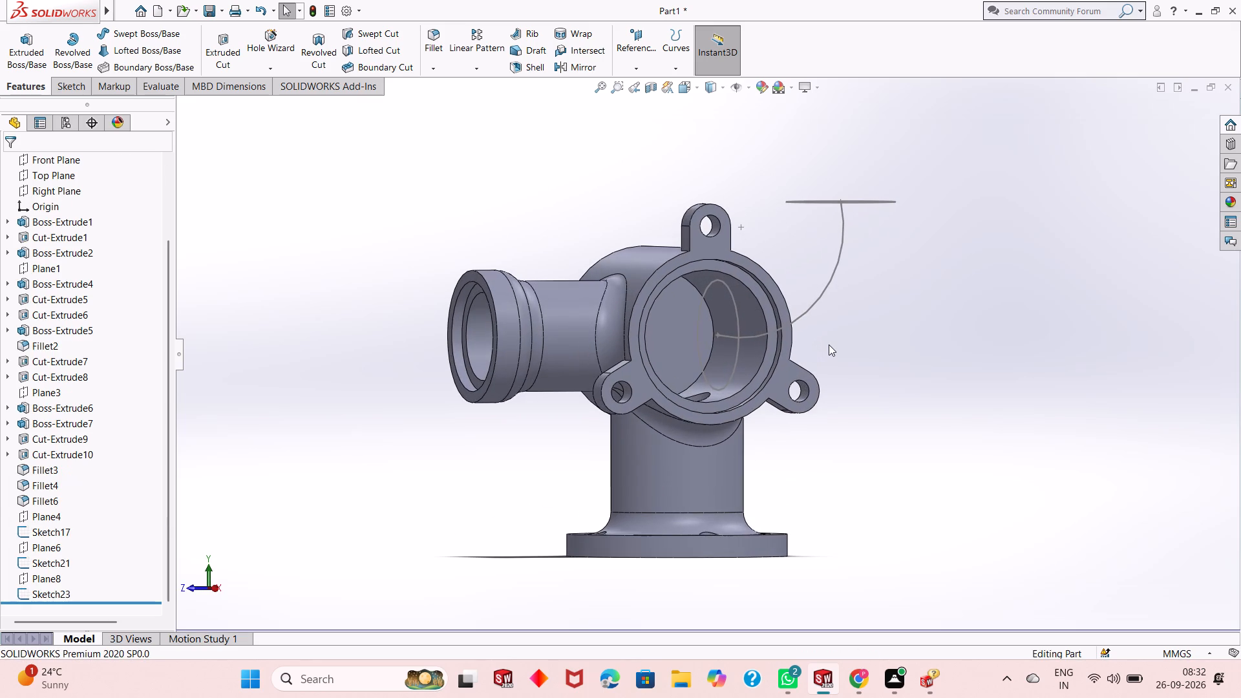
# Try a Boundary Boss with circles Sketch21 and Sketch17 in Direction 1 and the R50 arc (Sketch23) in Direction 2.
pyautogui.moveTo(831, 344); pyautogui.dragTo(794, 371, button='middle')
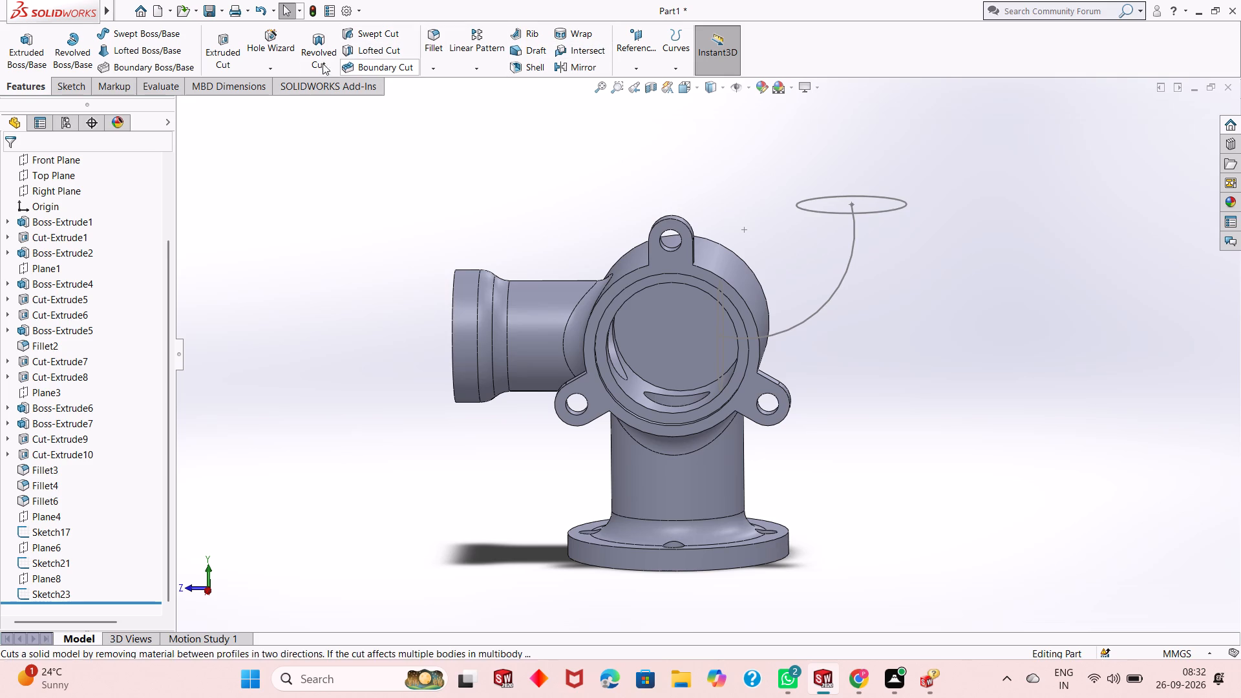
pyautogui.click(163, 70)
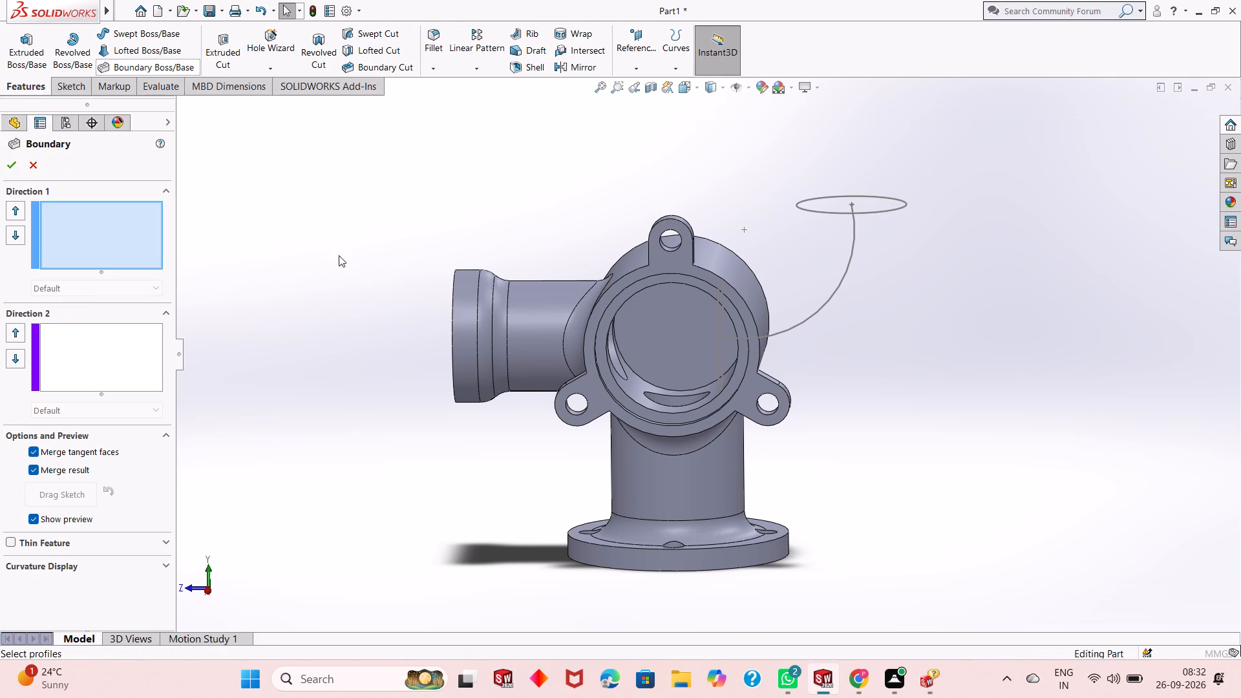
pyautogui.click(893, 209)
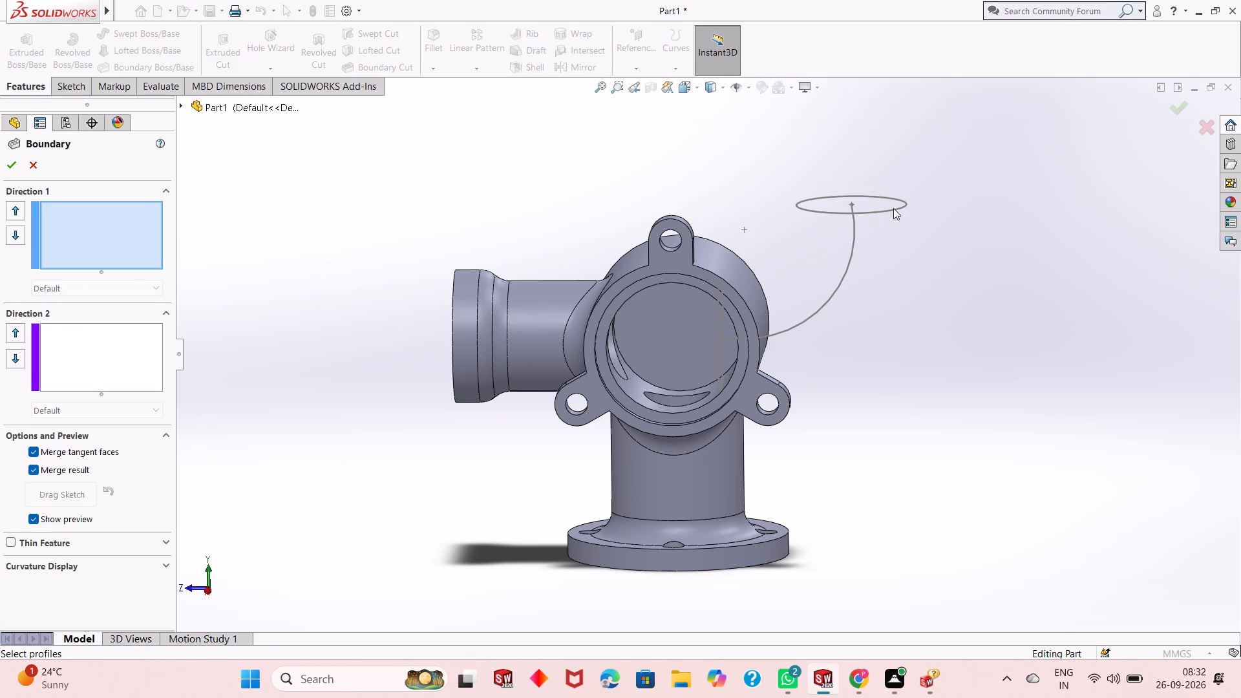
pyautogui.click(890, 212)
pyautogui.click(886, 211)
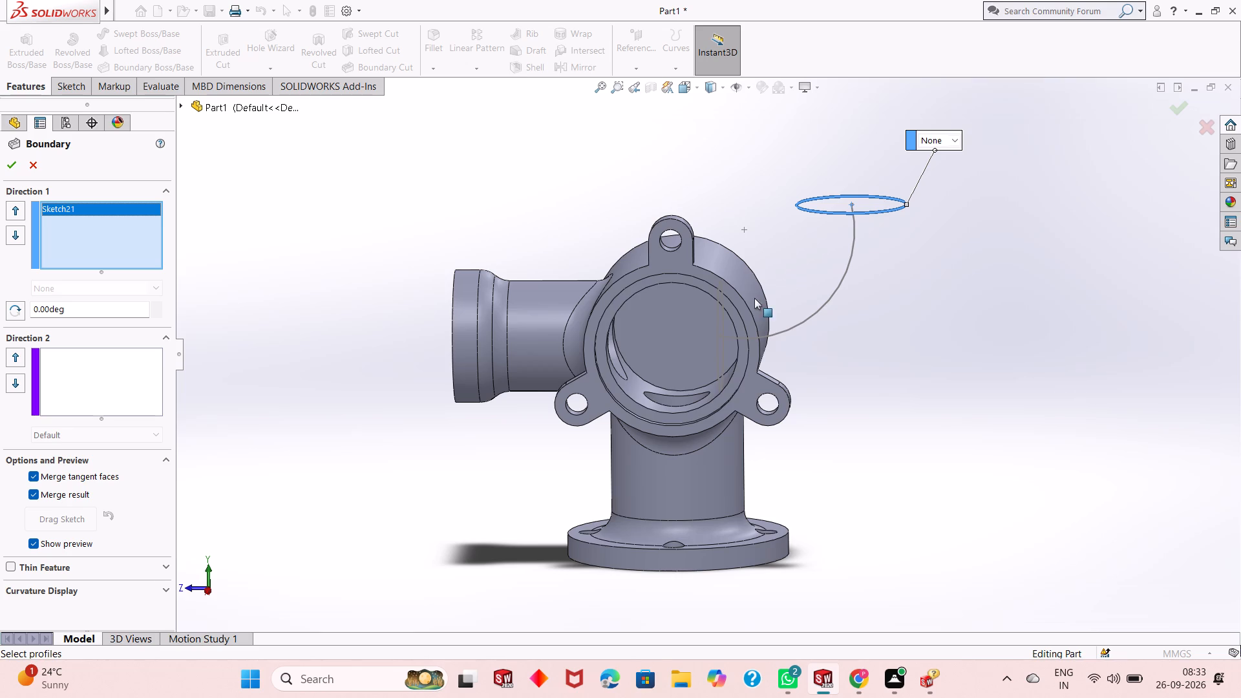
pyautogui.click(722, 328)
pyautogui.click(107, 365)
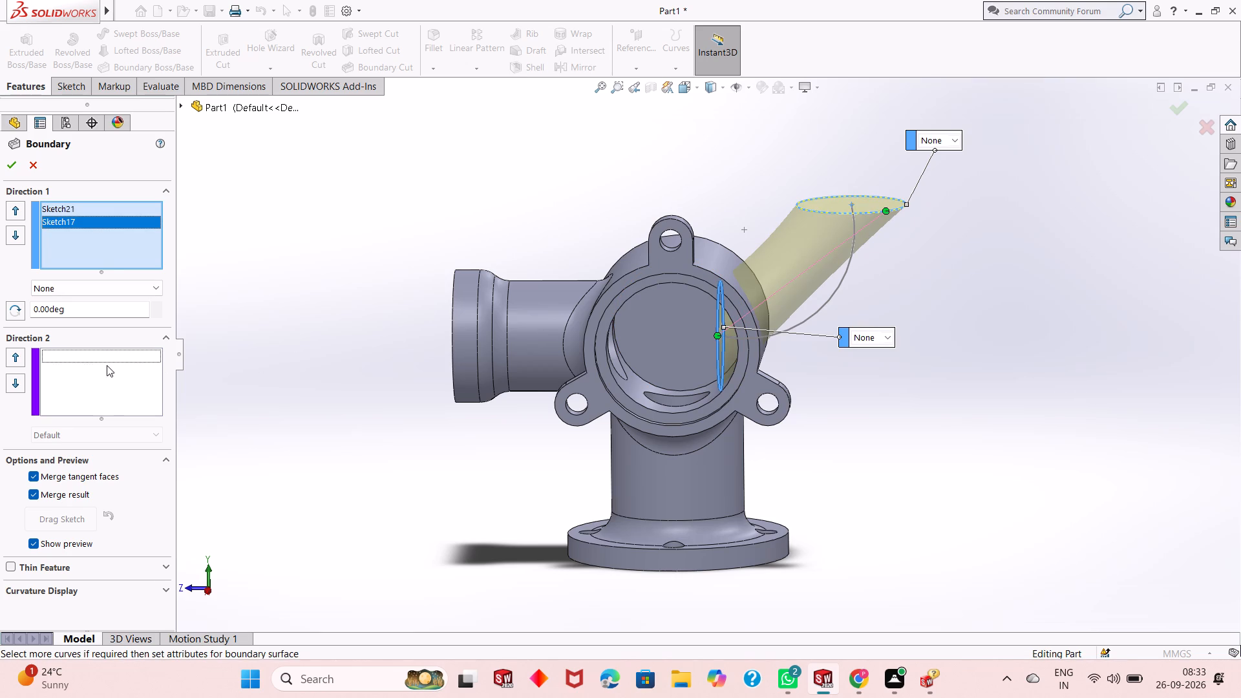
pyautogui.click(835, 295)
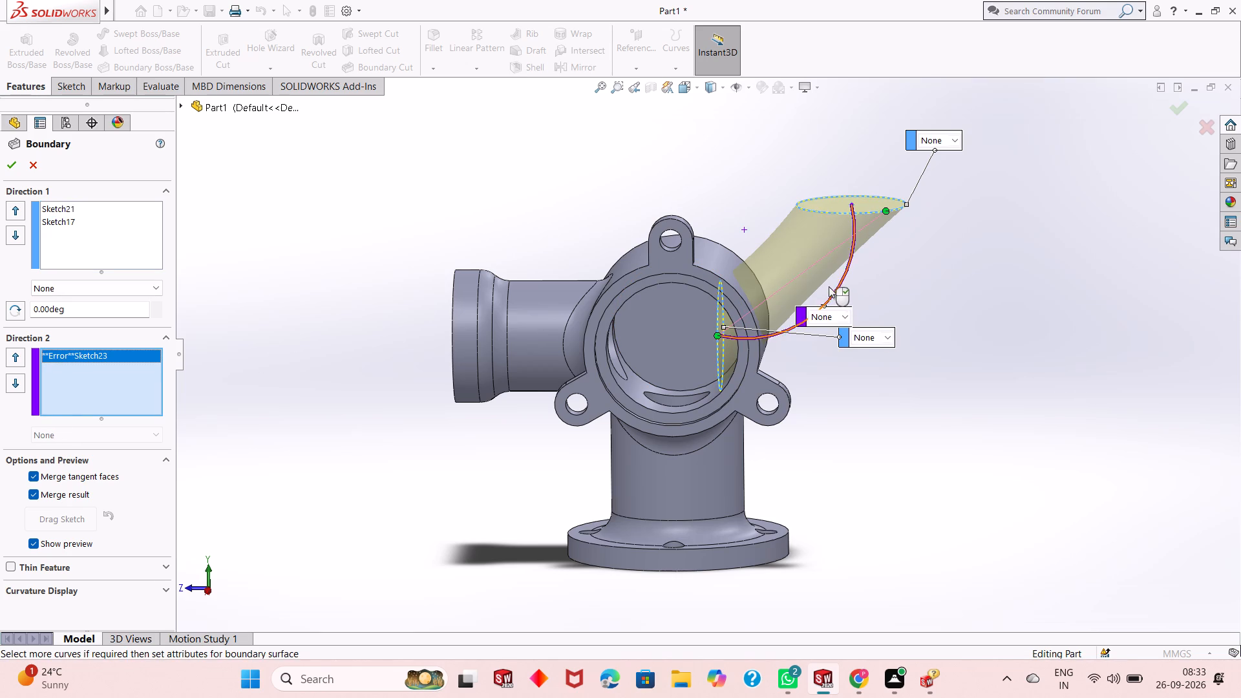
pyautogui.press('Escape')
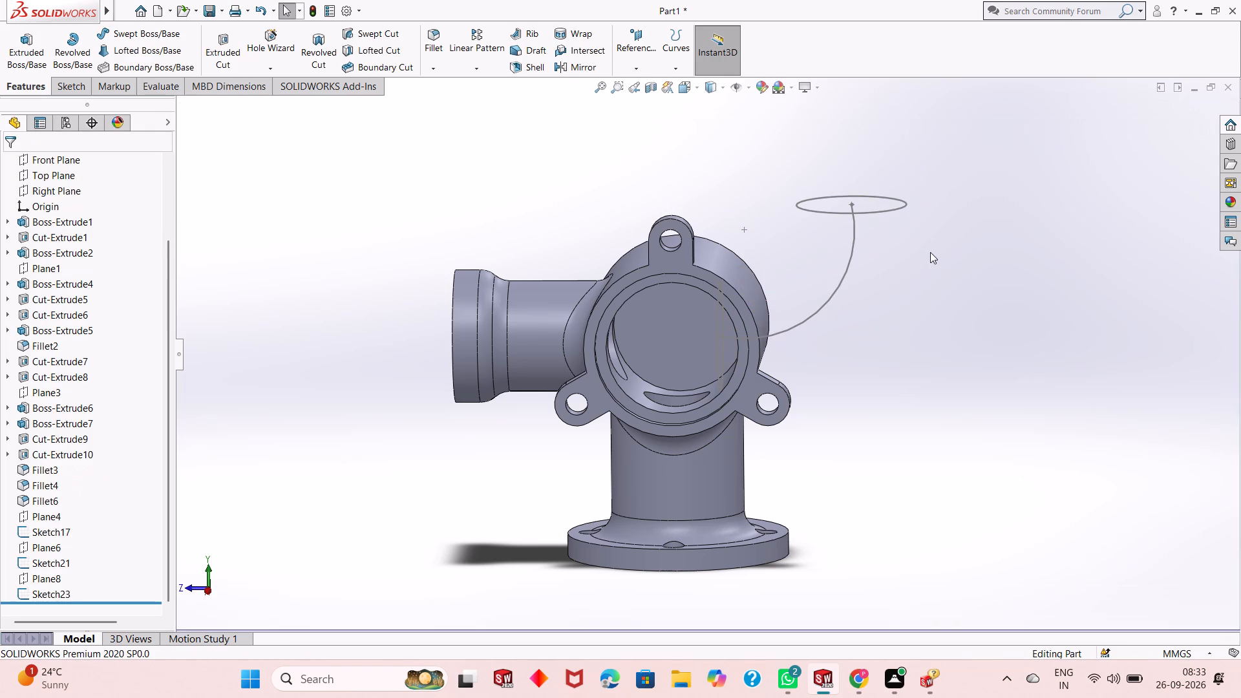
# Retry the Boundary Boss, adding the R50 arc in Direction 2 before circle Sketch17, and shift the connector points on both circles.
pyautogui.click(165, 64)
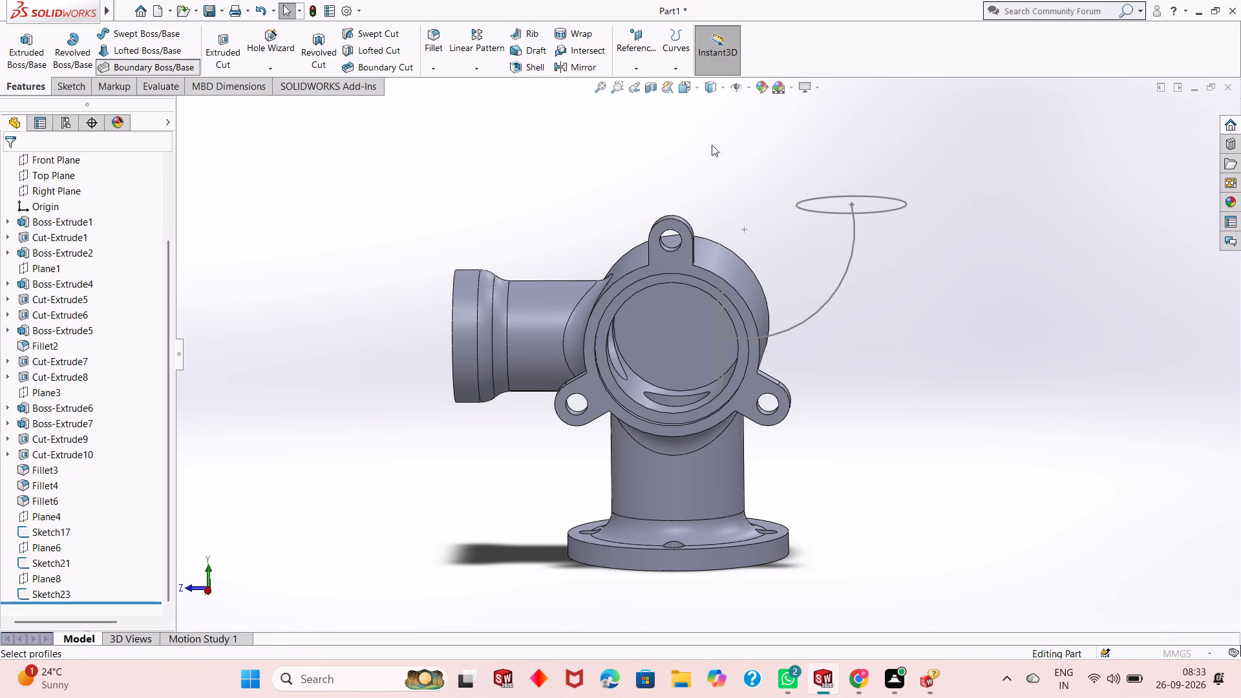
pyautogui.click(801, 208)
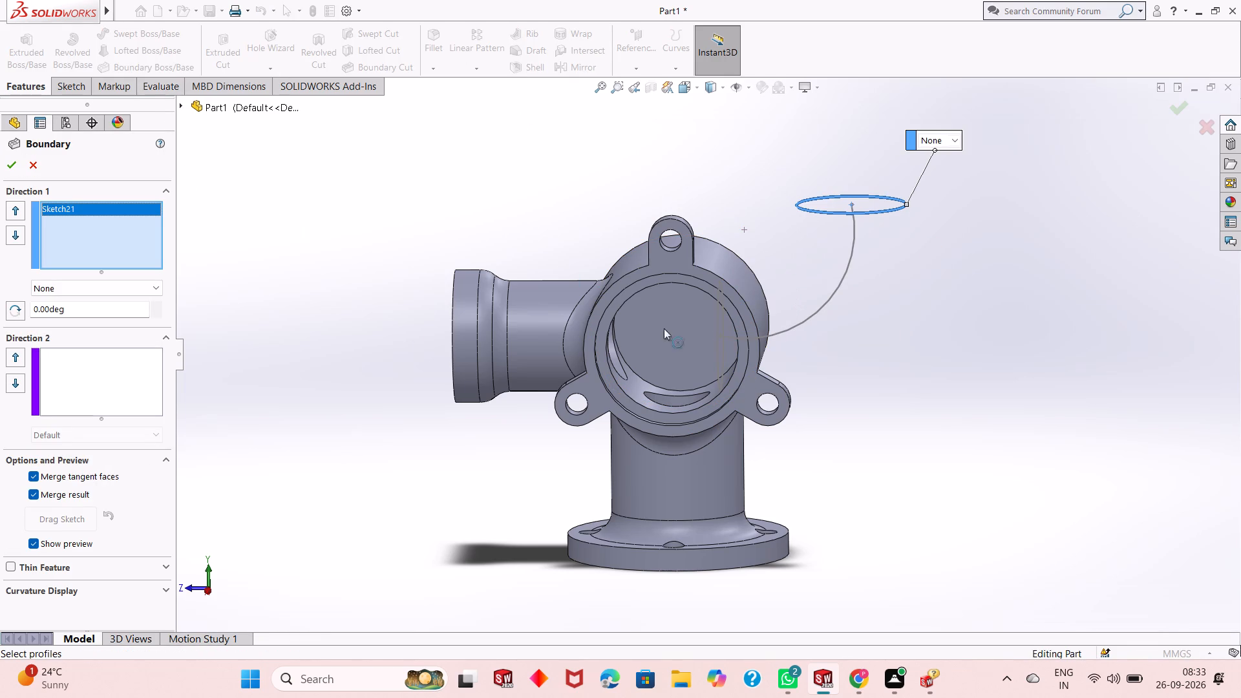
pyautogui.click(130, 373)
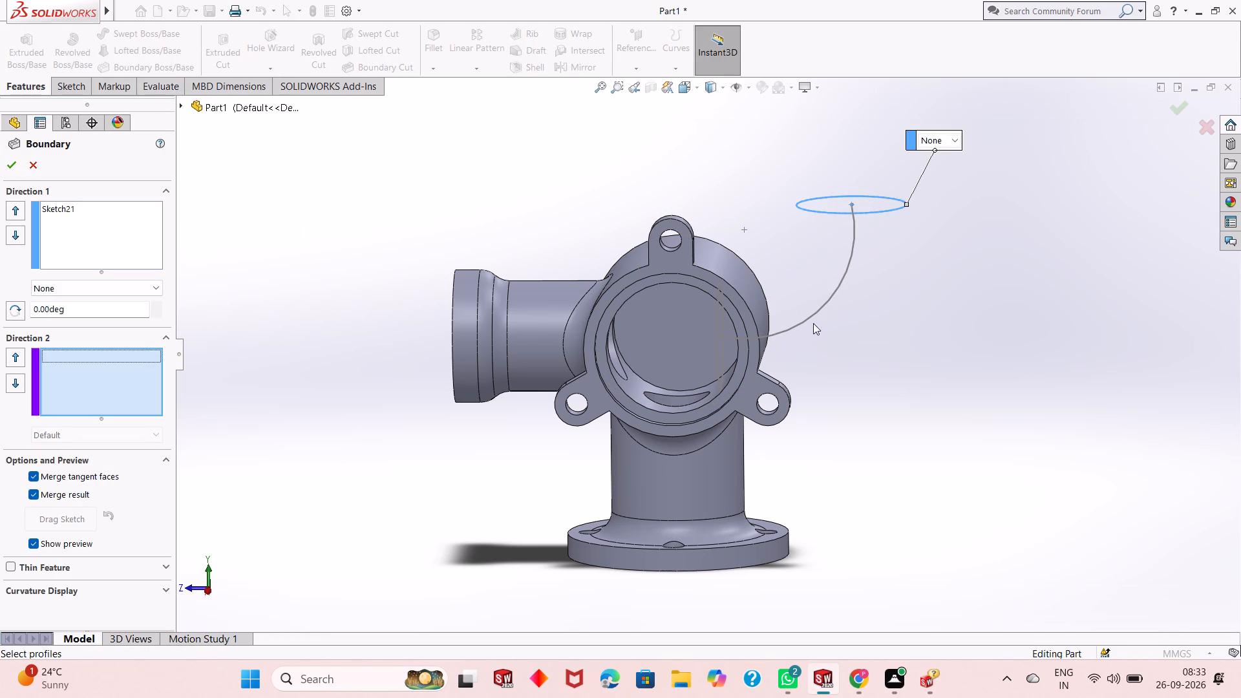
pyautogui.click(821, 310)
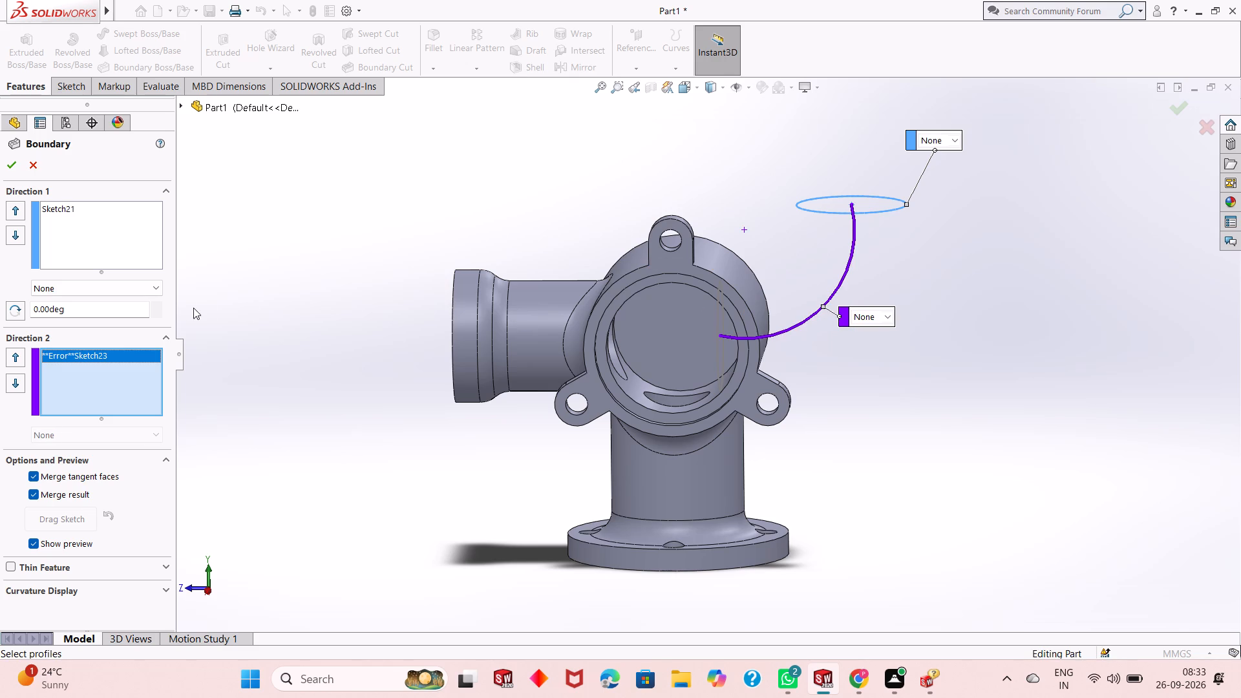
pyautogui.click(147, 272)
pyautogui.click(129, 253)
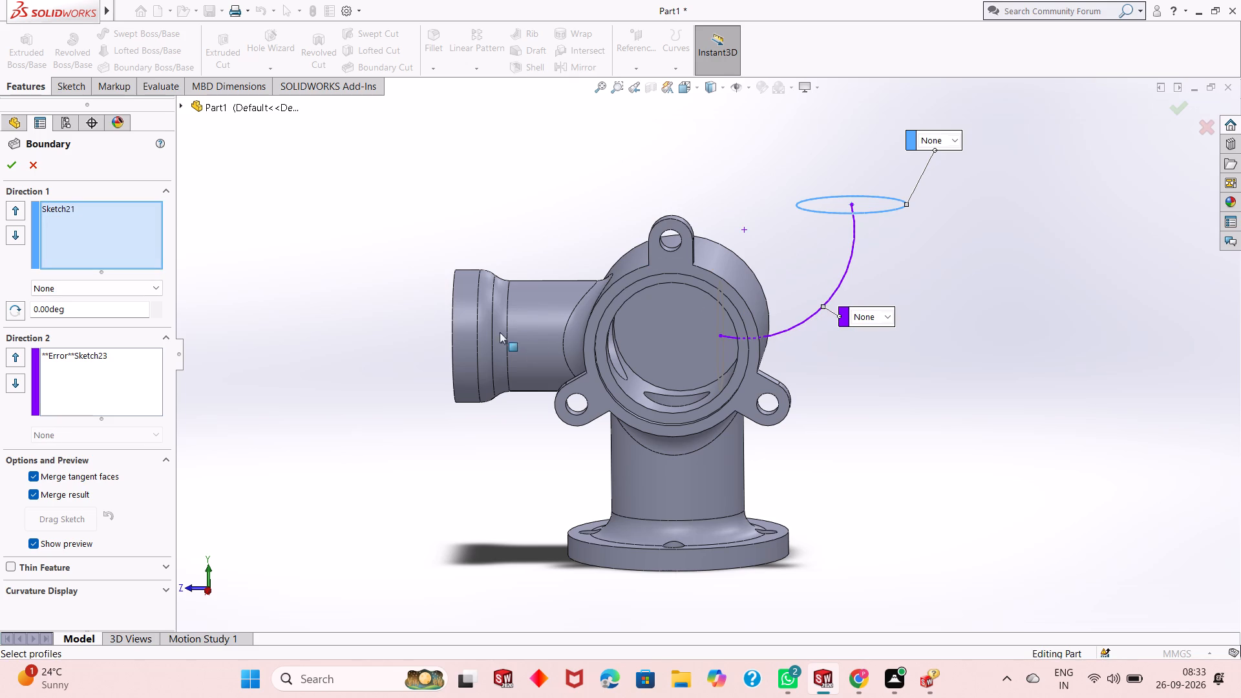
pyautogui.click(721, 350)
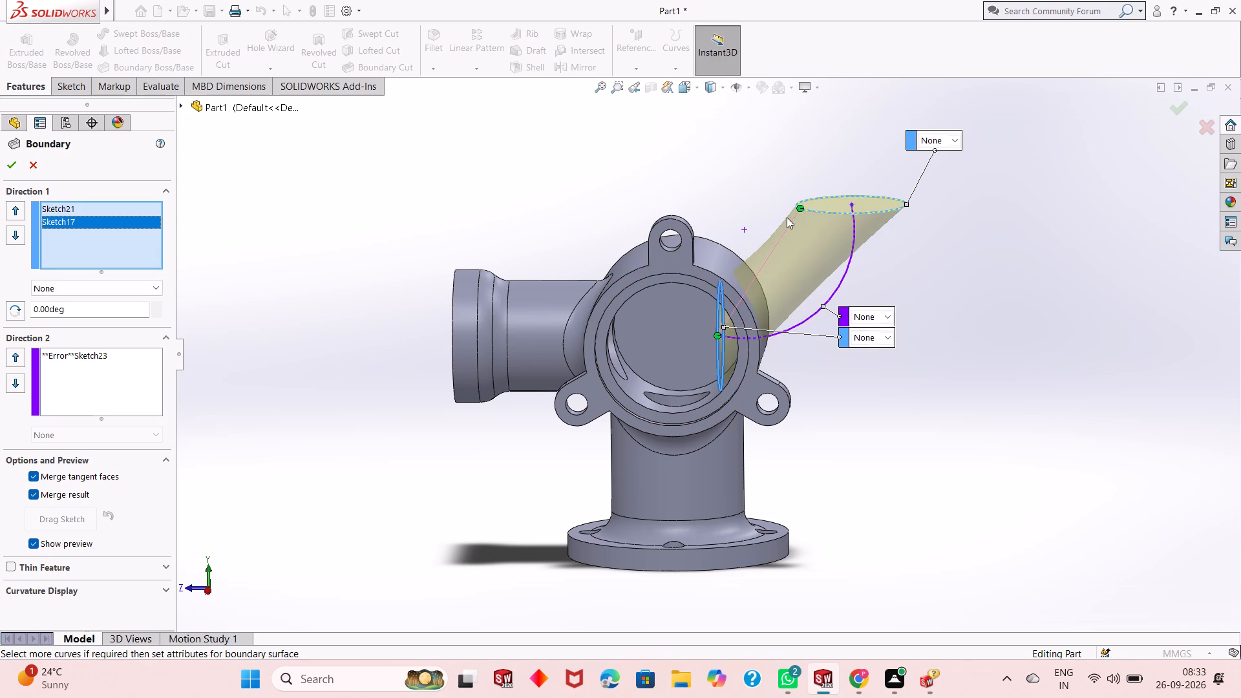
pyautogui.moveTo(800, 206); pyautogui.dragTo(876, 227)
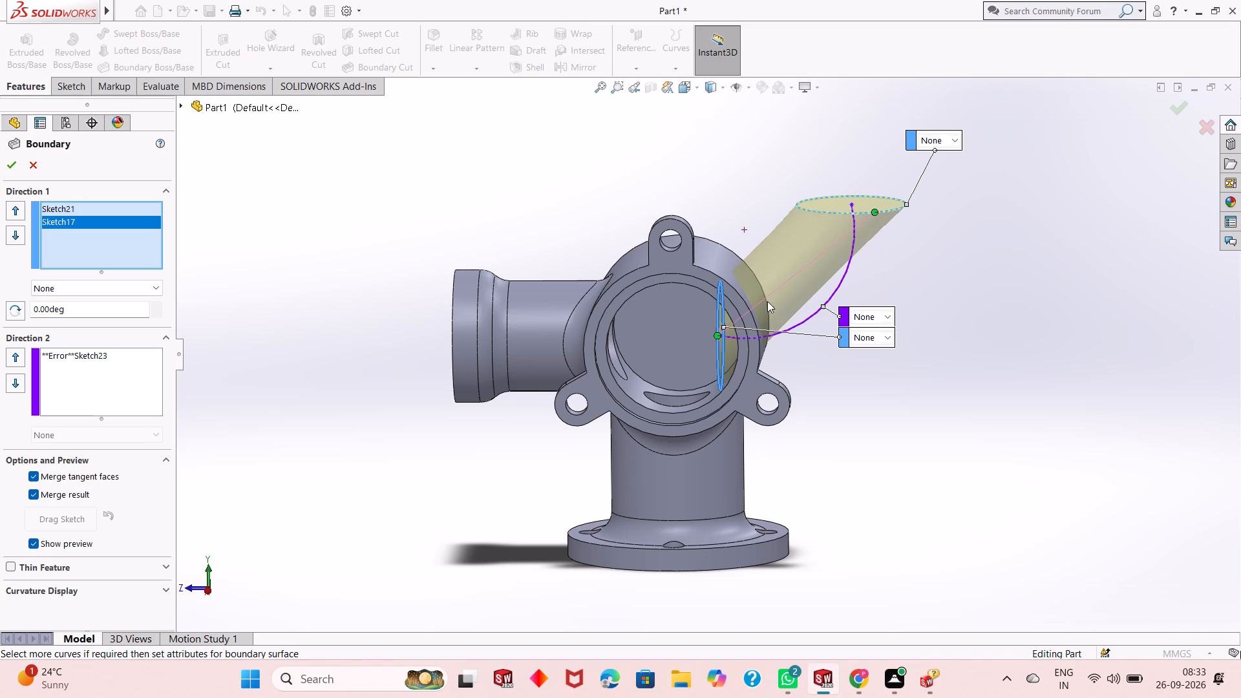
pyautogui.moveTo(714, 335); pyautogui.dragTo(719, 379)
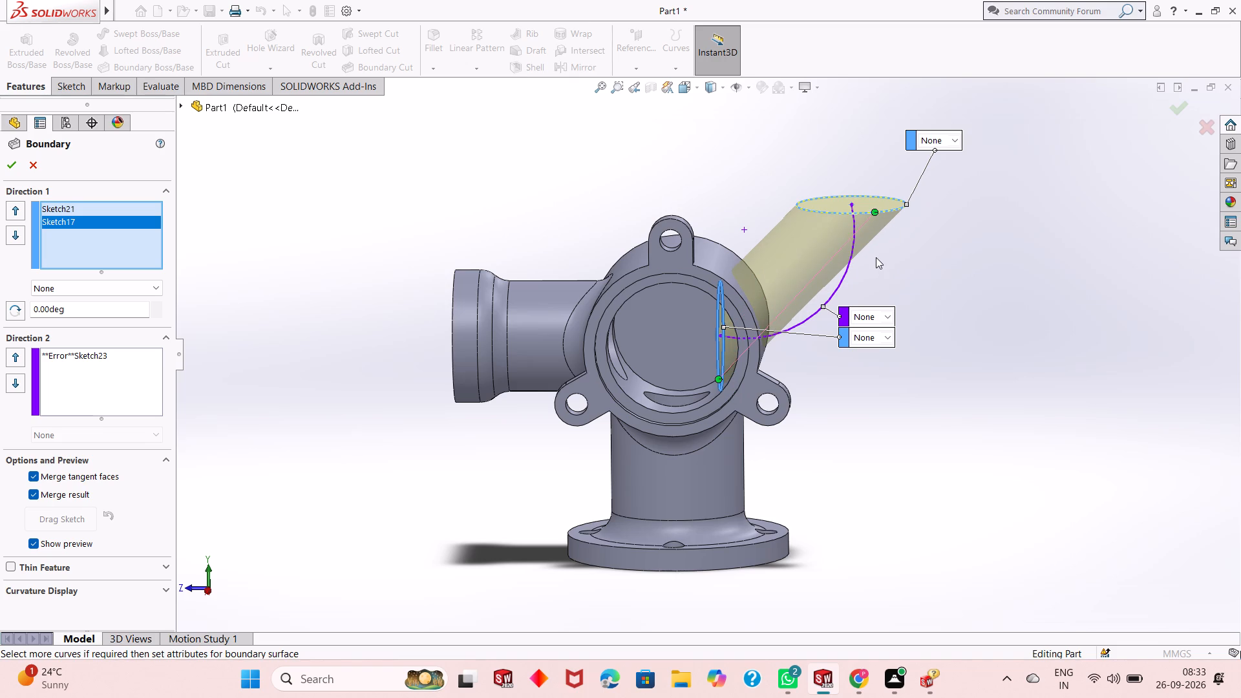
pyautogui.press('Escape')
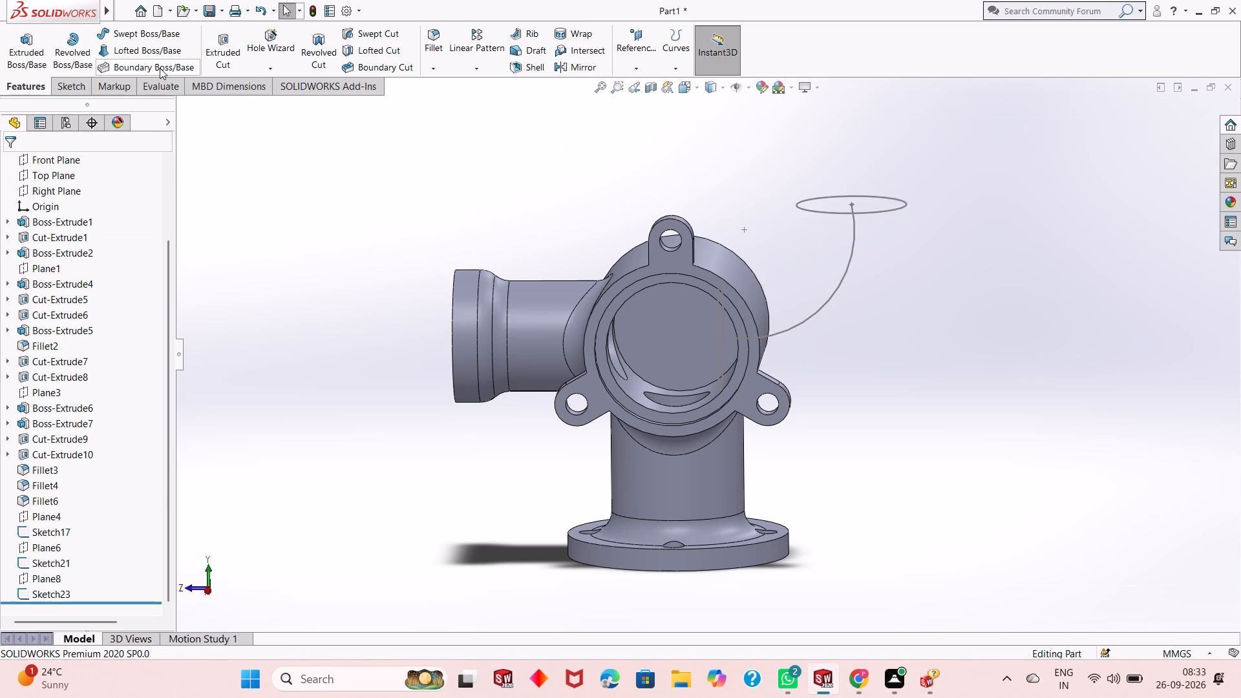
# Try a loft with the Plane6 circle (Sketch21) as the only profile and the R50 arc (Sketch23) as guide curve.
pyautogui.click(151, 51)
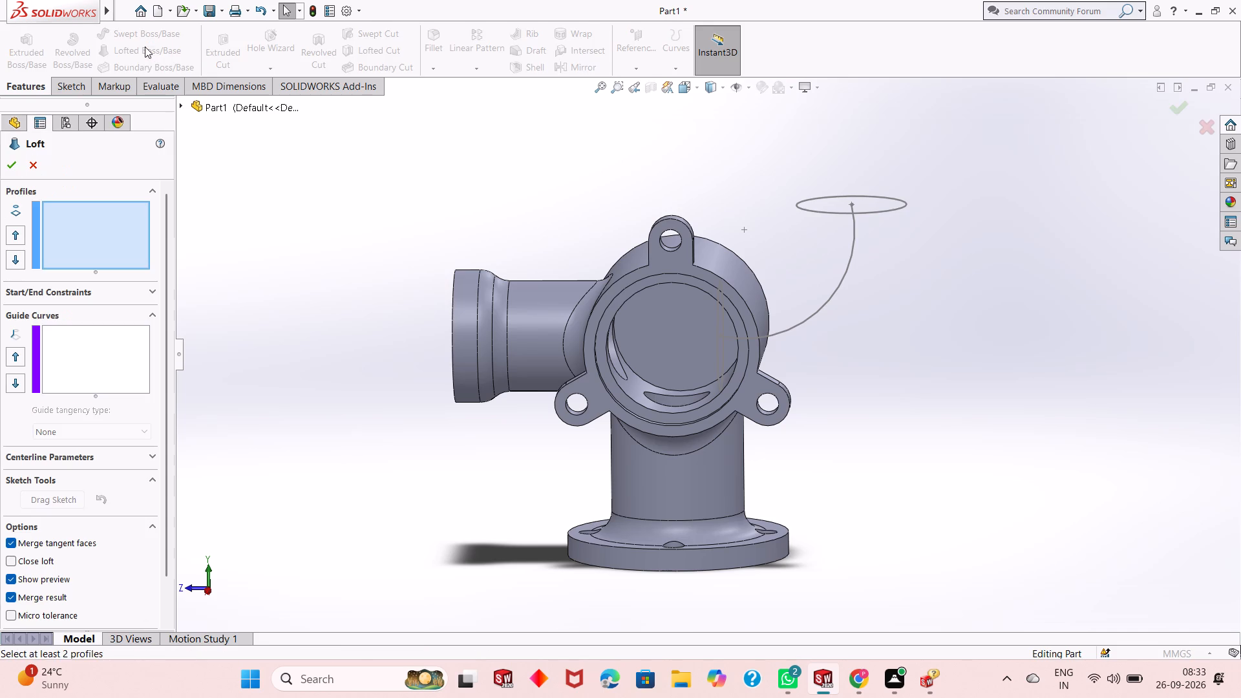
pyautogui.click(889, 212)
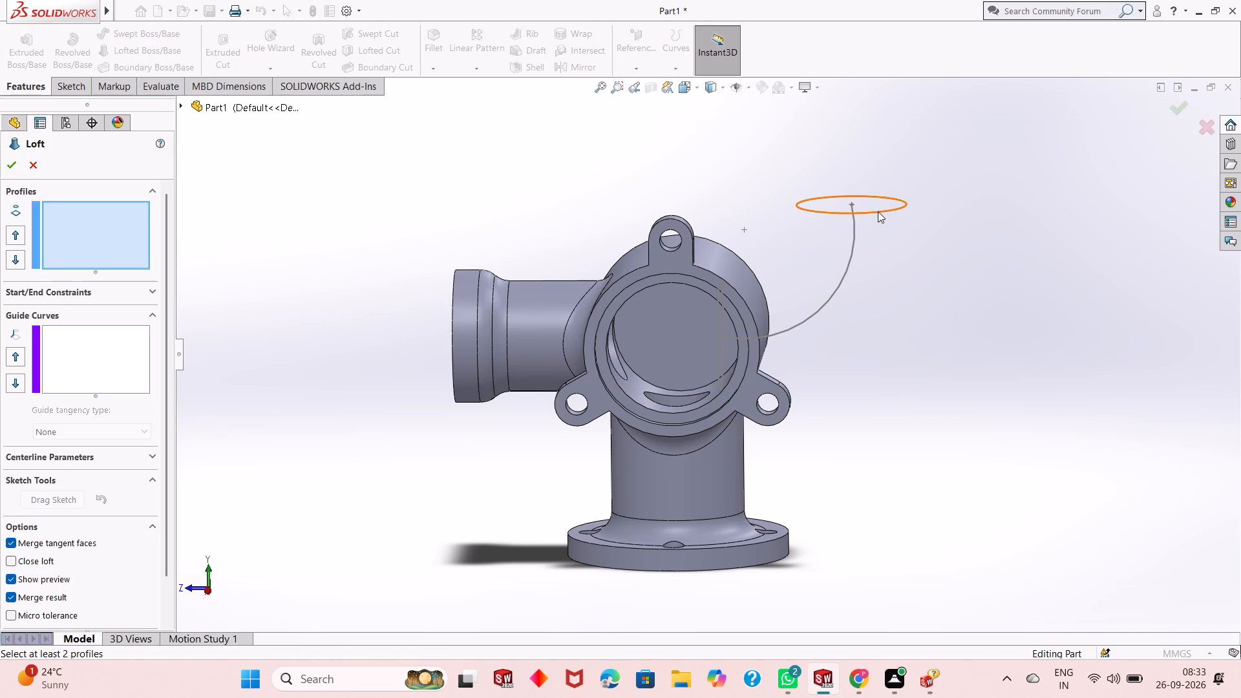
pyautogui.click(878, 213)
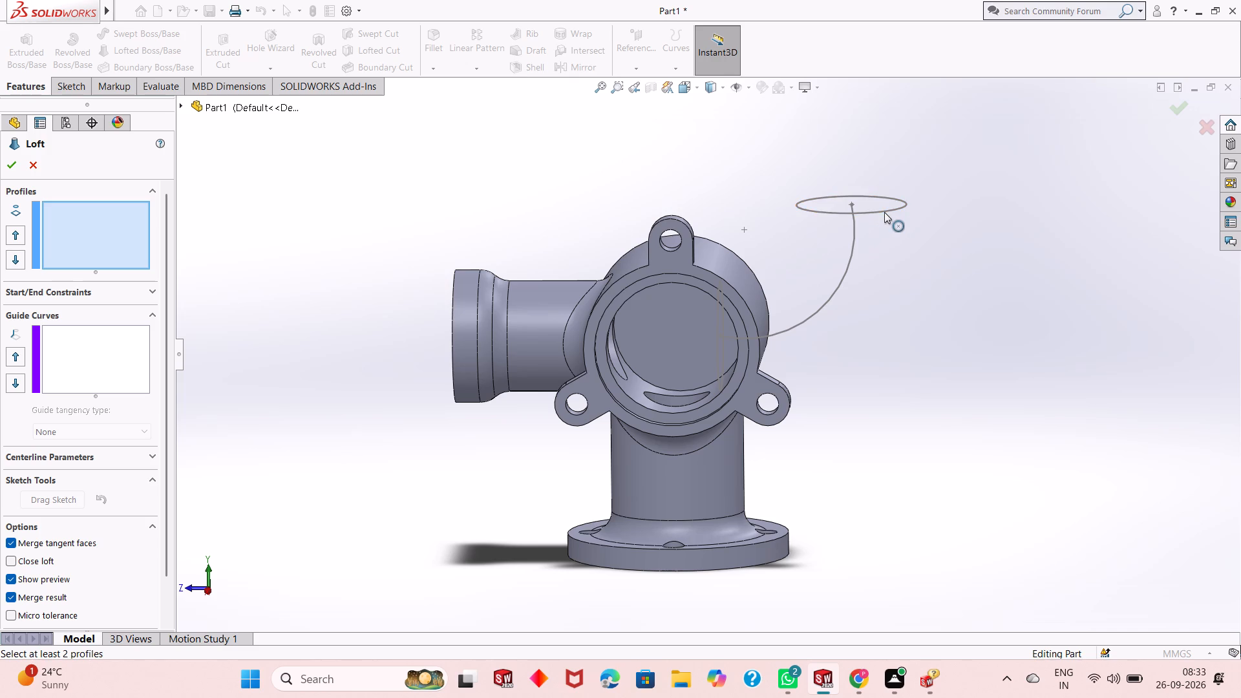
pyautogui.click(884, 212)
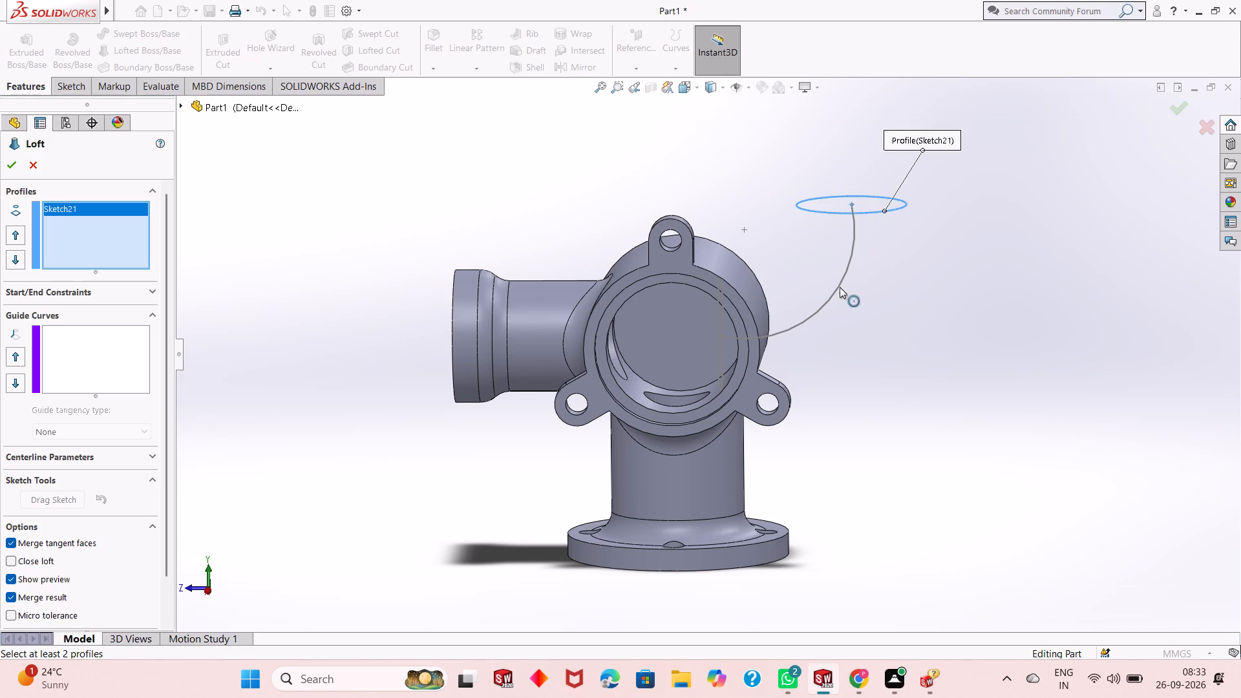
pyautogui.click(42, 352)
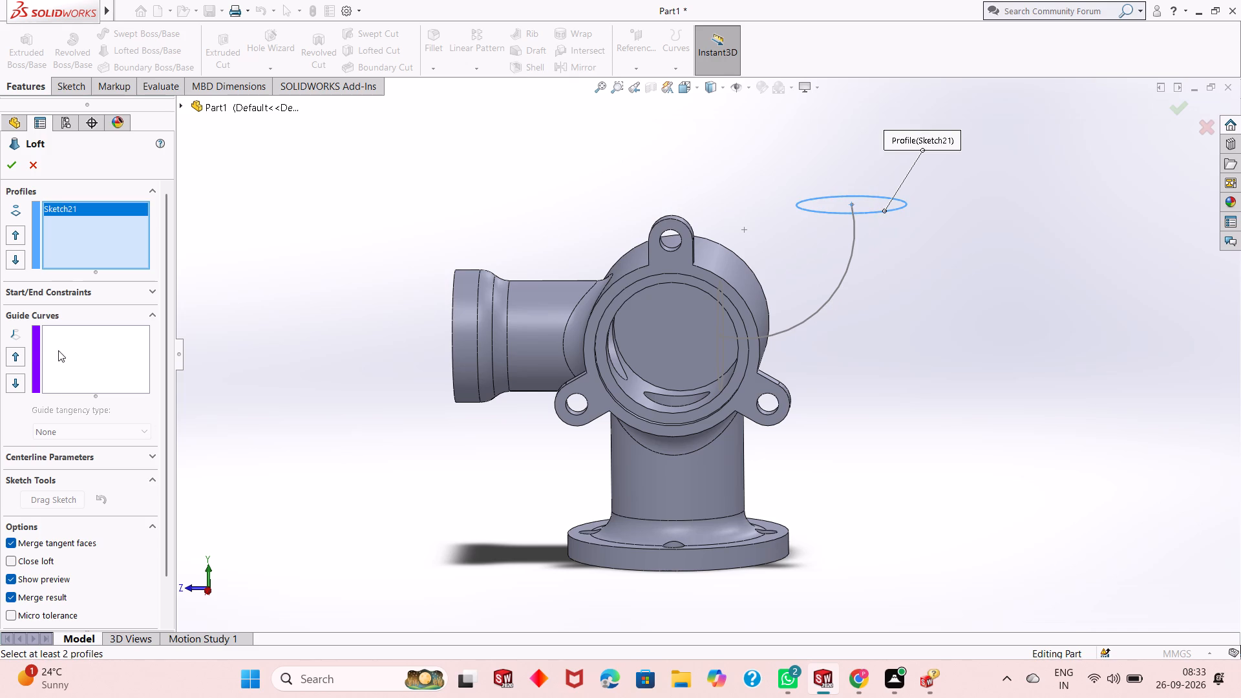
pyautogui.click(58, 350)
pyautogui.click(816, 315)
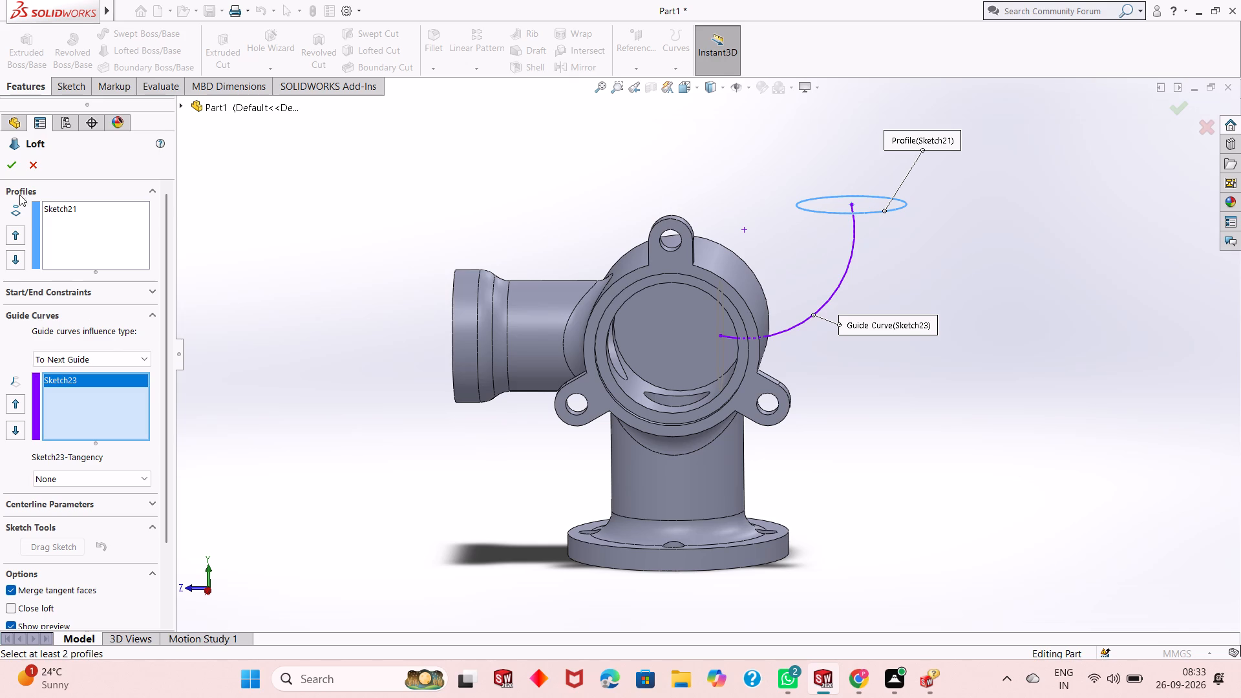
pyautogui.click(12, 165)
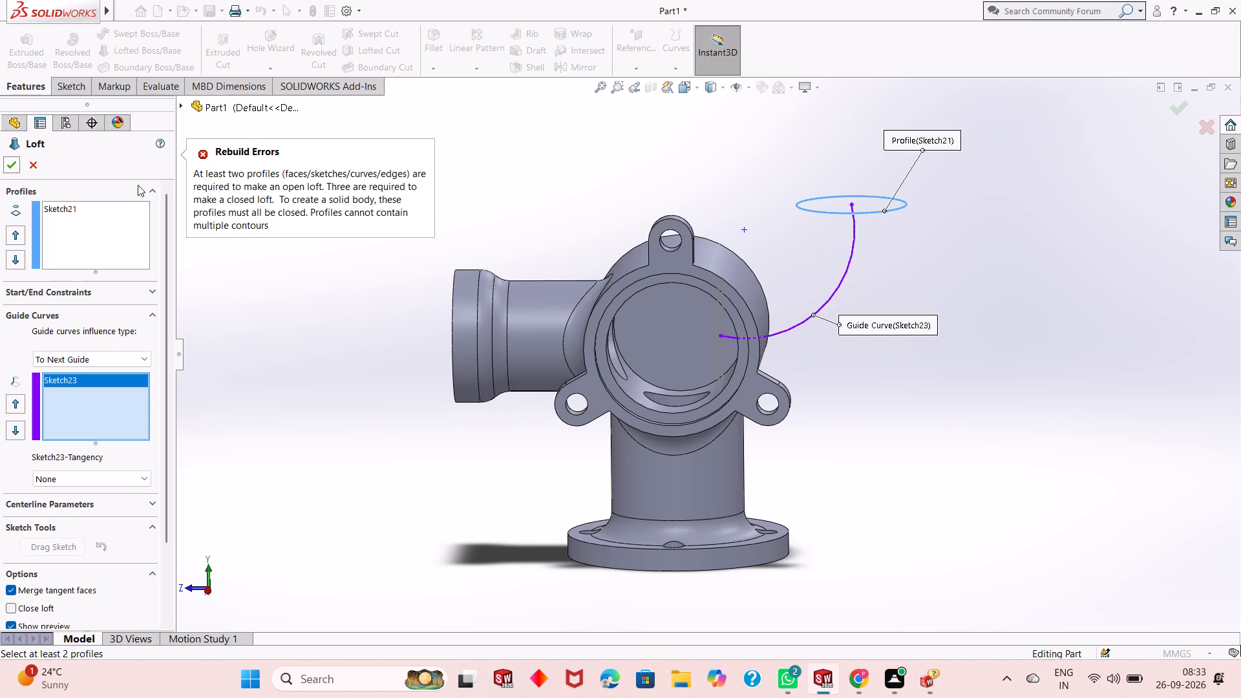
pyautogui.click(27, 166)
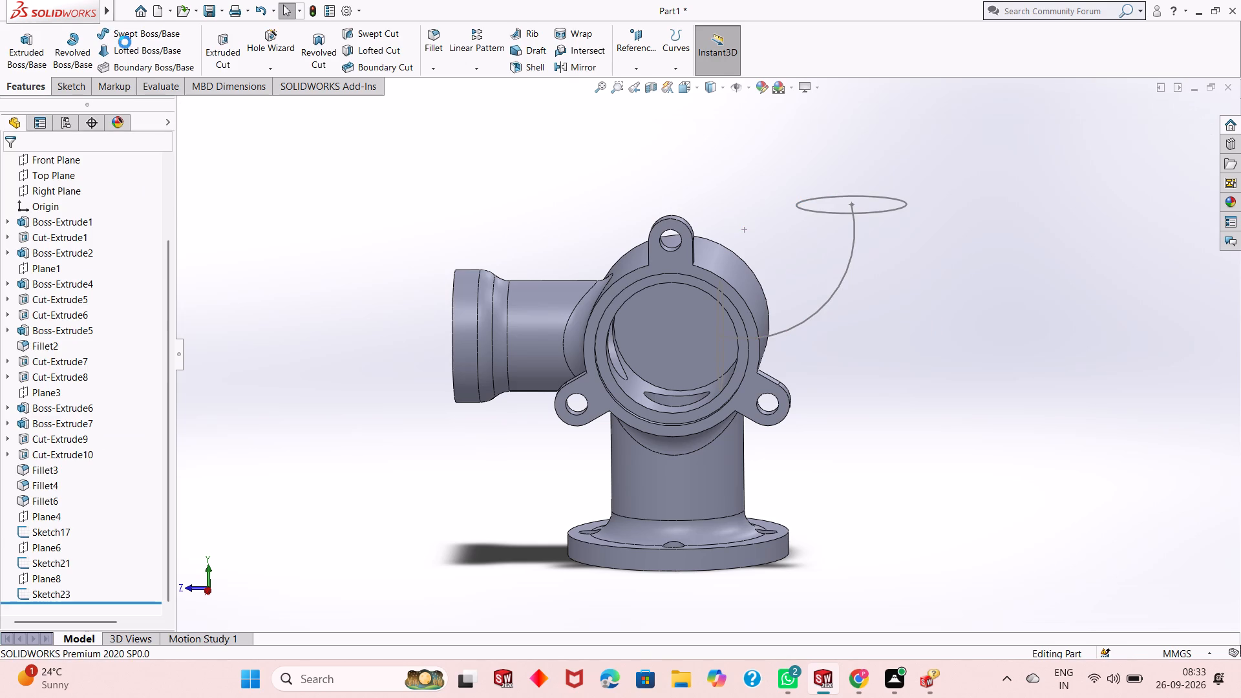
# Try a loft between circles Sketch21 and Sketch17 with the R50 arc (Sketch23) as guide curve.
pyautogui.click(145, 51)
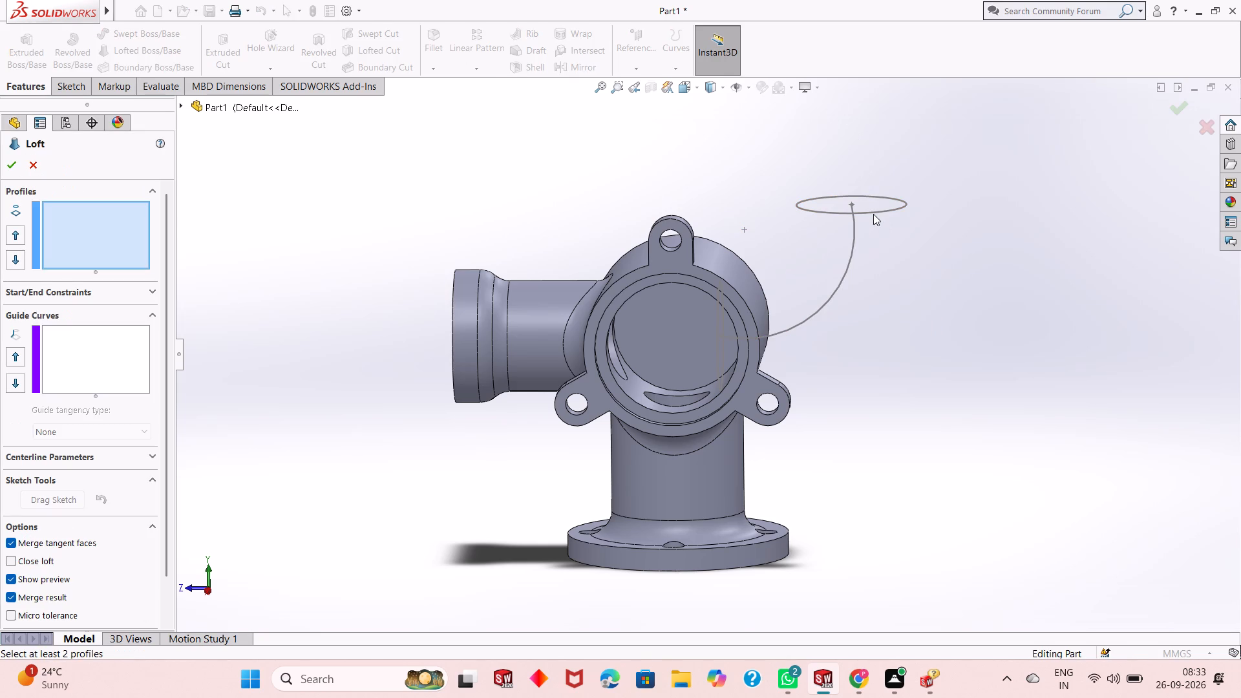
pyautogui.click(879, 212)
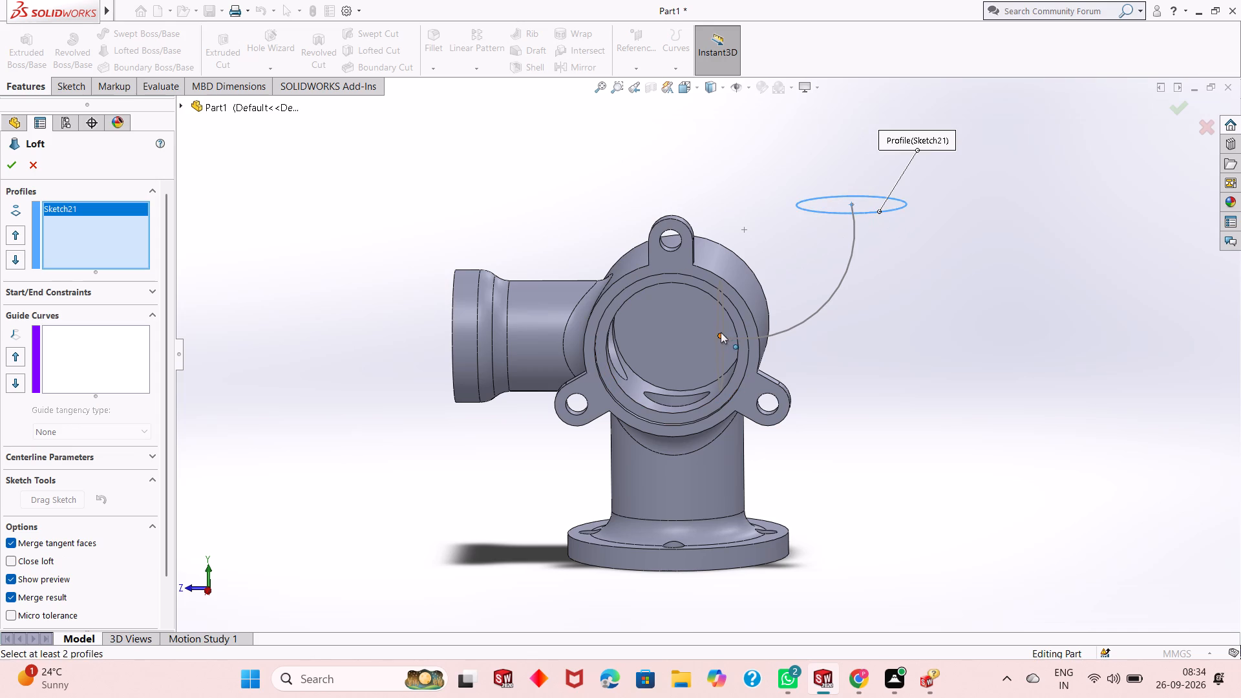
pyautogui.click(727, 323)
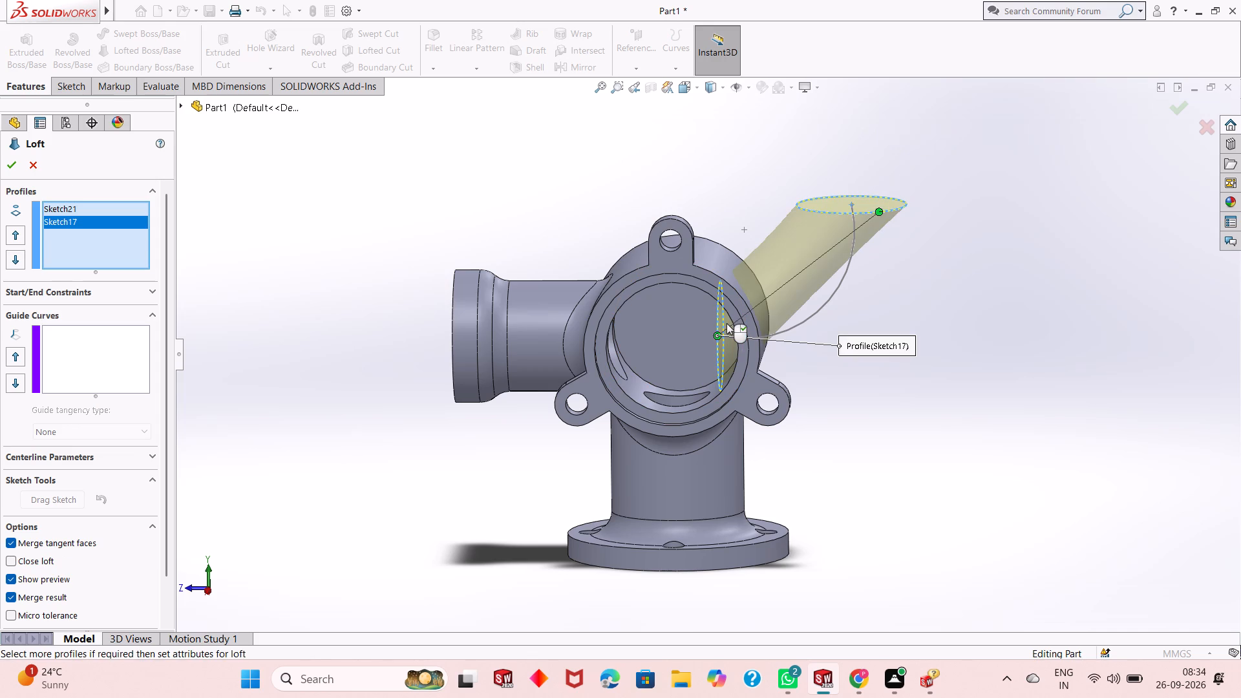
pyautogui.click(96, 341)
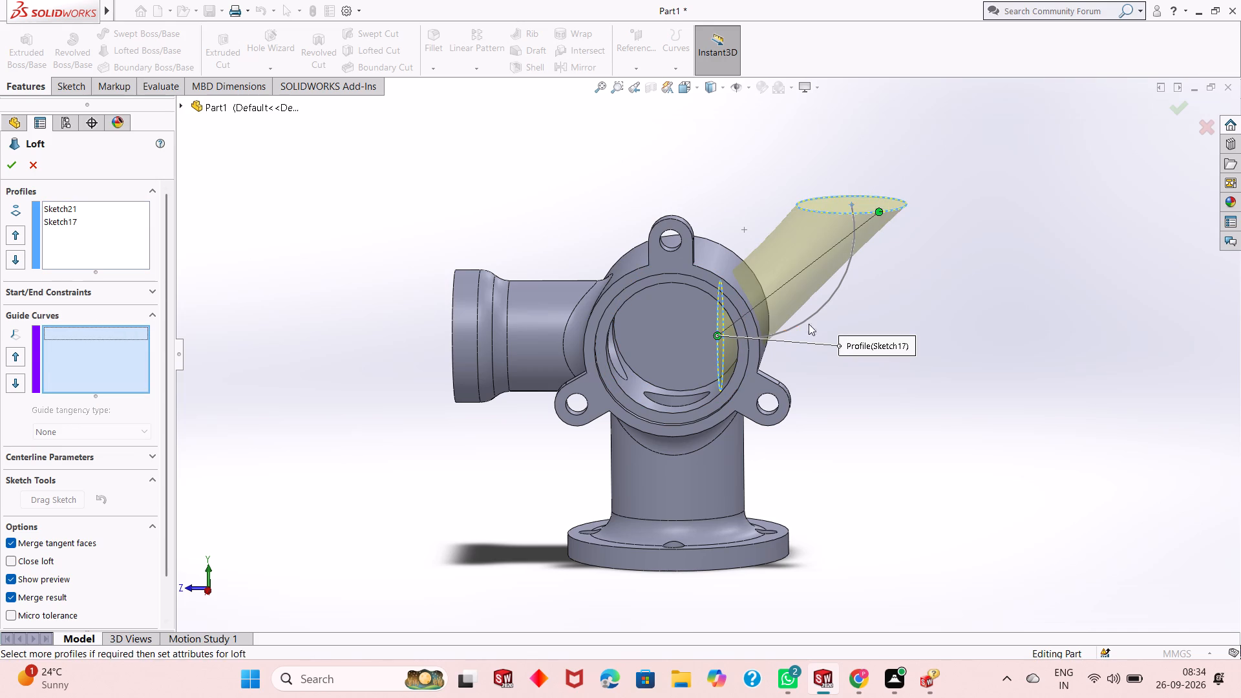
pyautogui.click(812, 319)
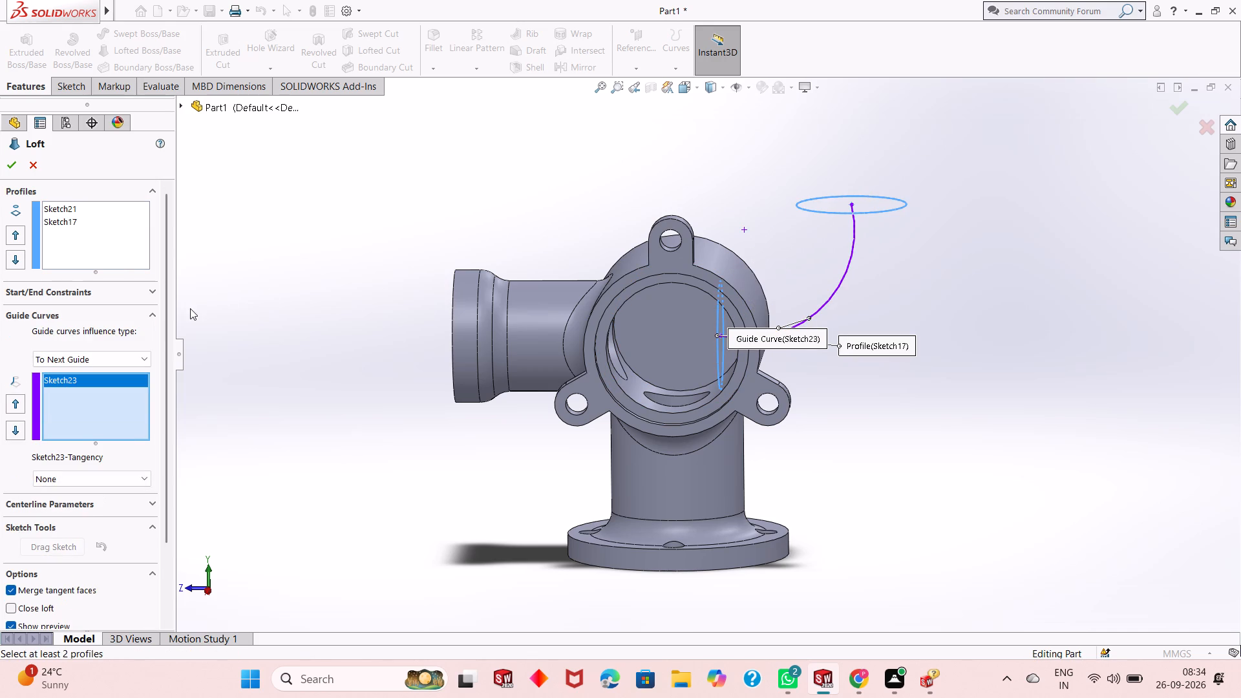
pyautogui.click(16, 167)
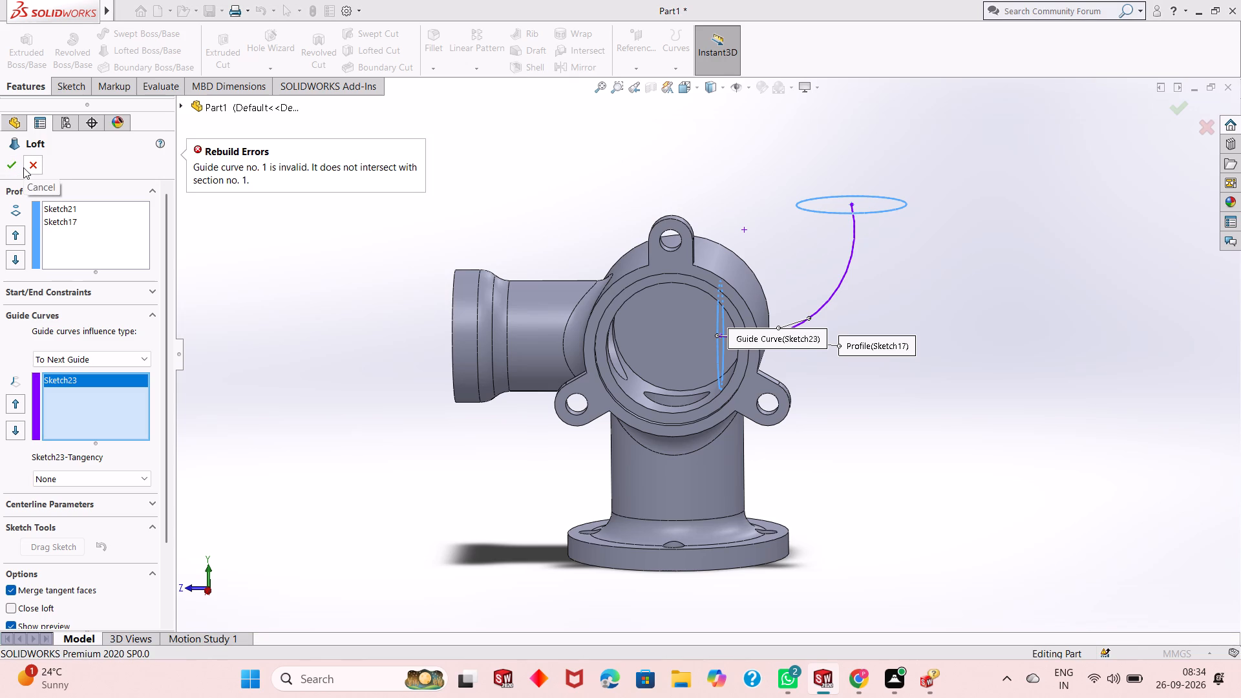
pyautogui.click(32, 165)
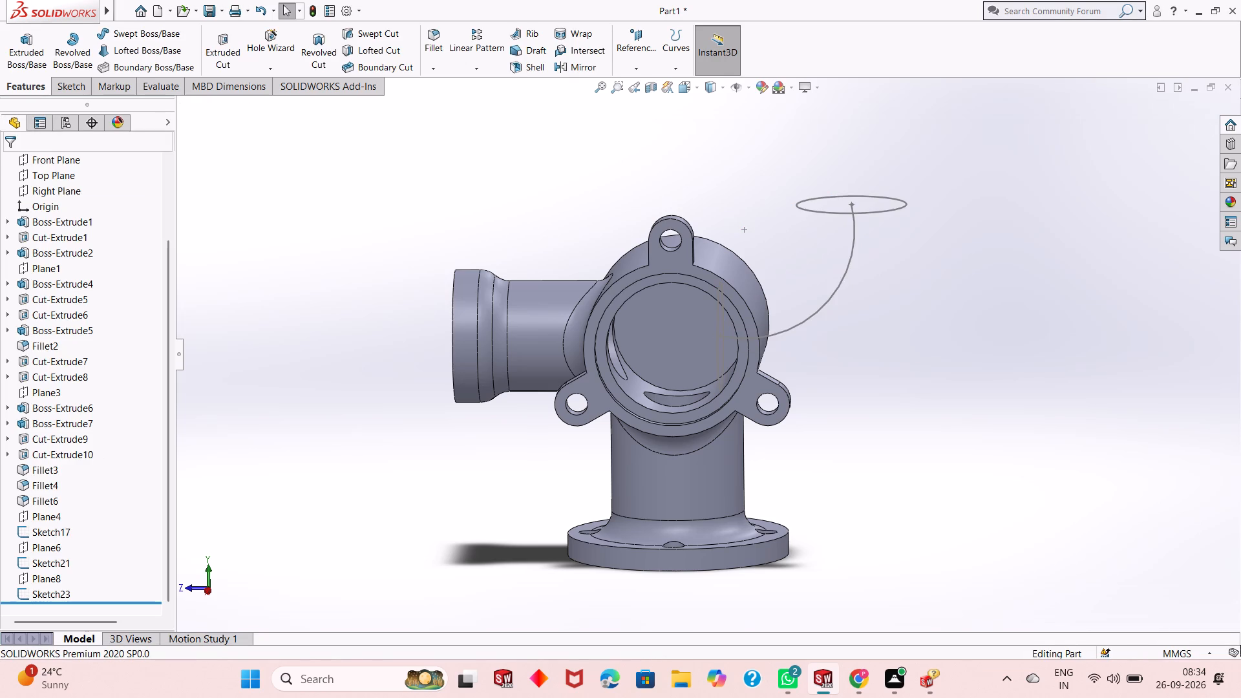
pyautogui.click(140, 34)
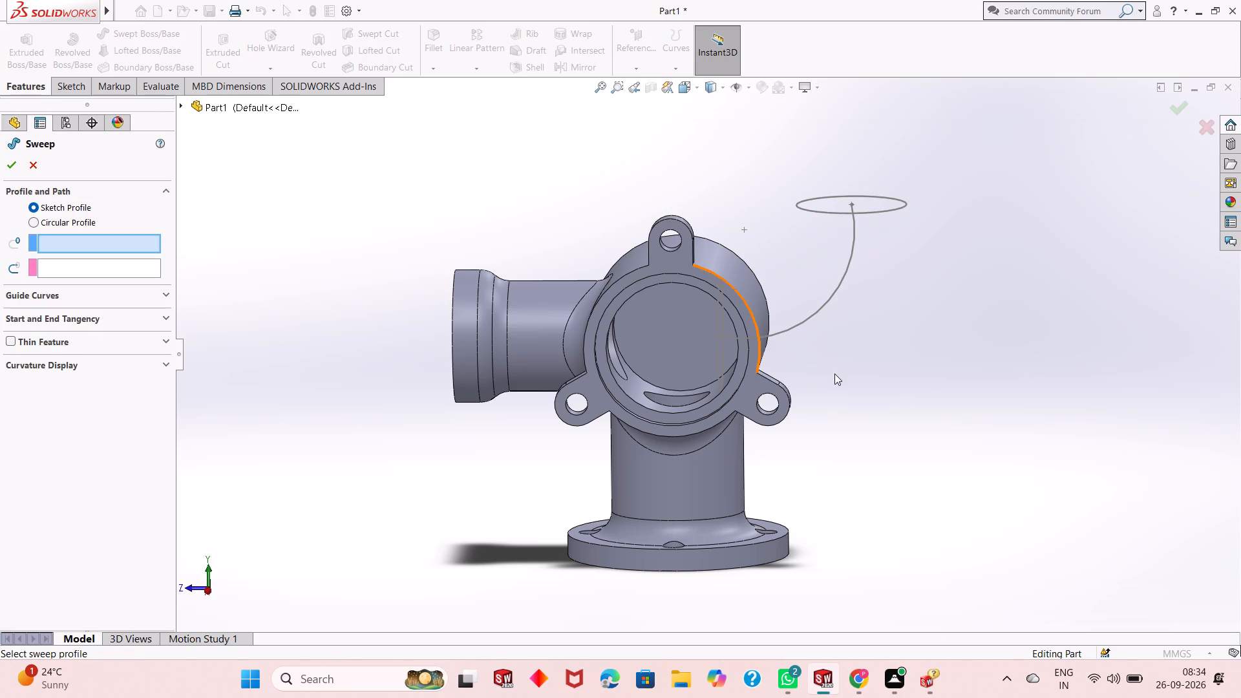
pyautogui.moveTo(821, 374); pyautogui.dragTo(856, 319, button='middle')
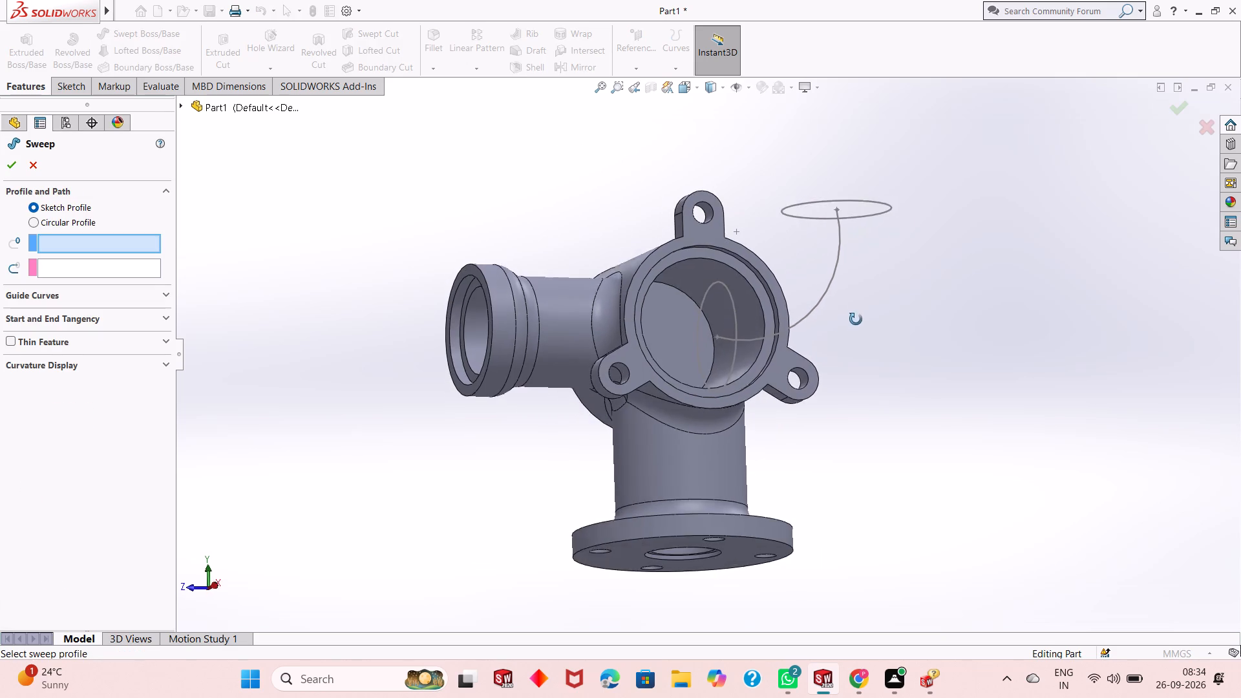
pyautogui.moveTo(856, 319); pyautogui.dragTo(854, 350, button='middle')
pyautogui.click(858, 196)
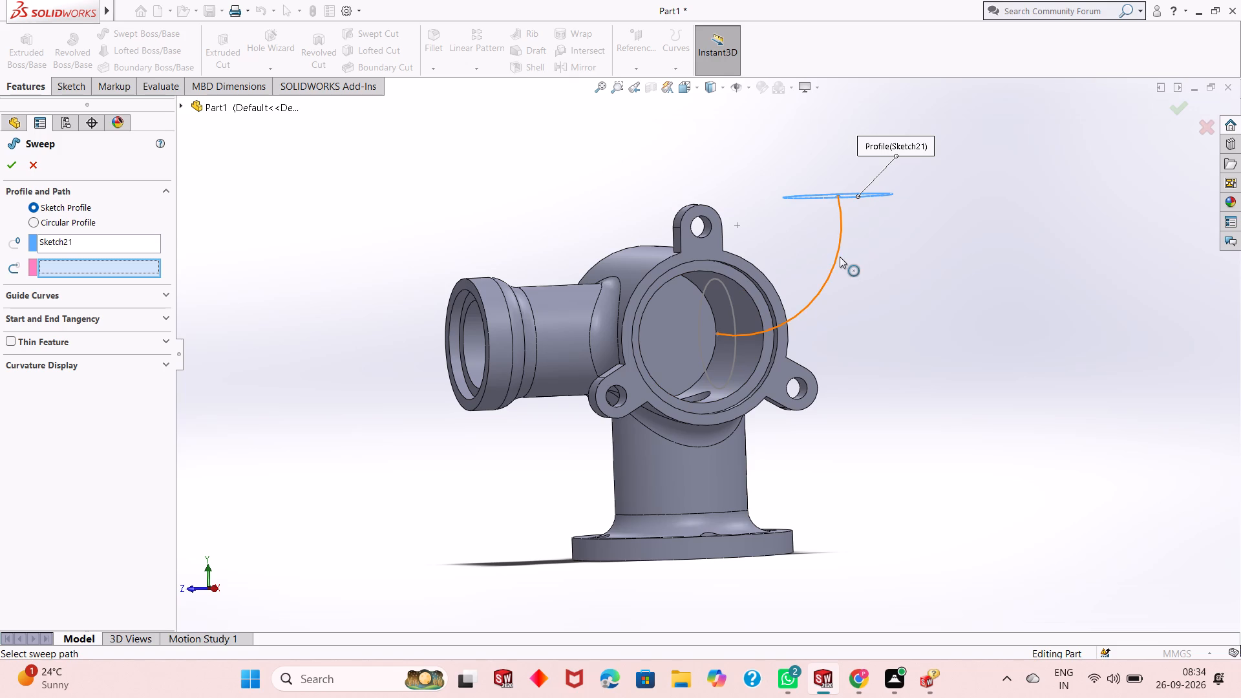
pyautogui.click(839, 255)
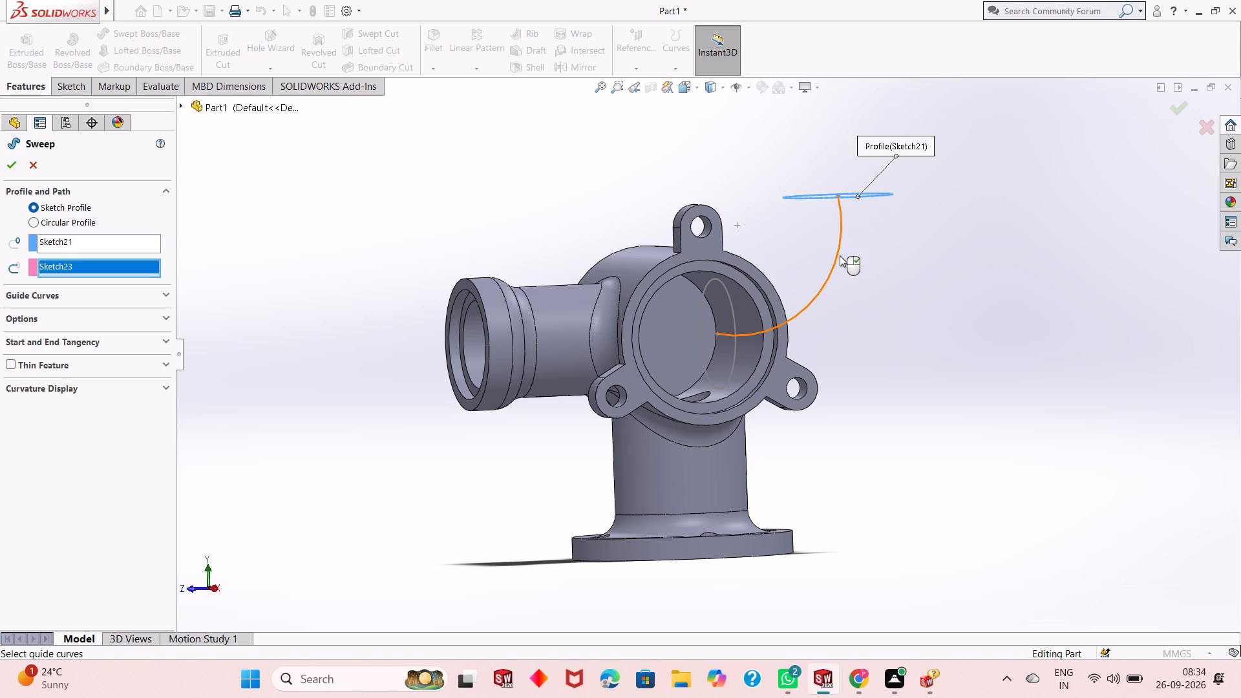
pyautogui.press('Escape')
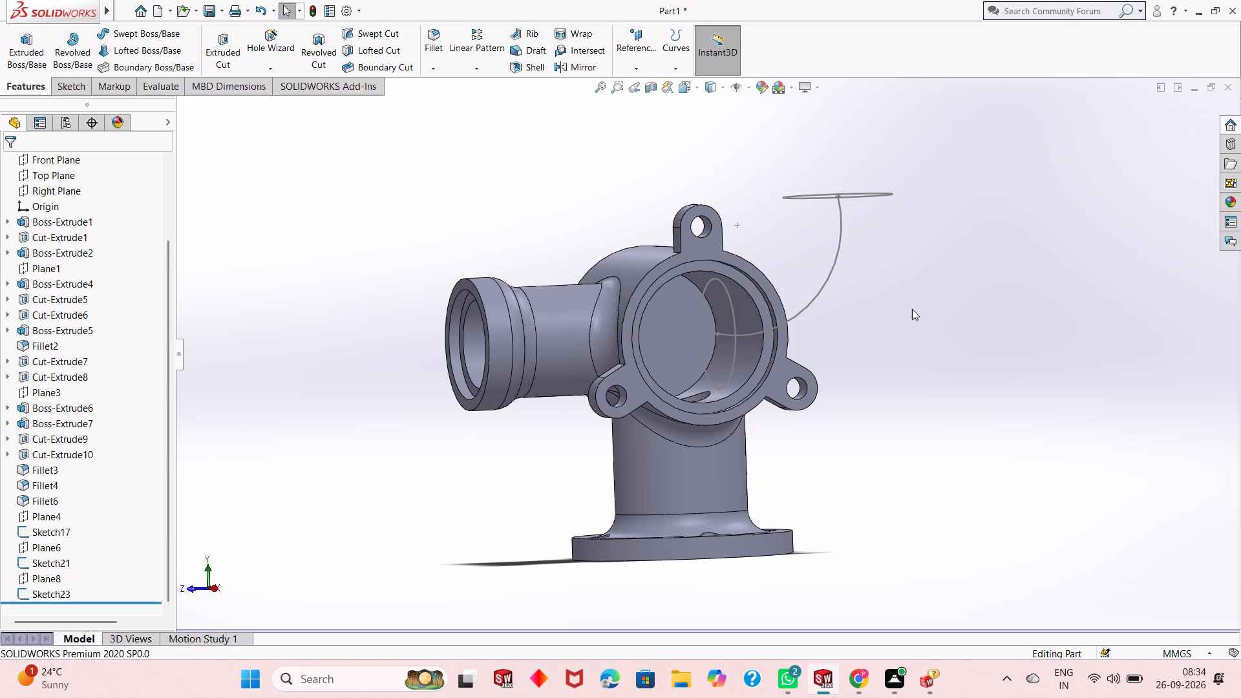
# Sweep the circle Sketch21 along the R50 arc (Sketch23) to create the solid curved branch.
pyautogui.moveTo(917, 317); pyautogui.dragTo(886, 336, button='middle')
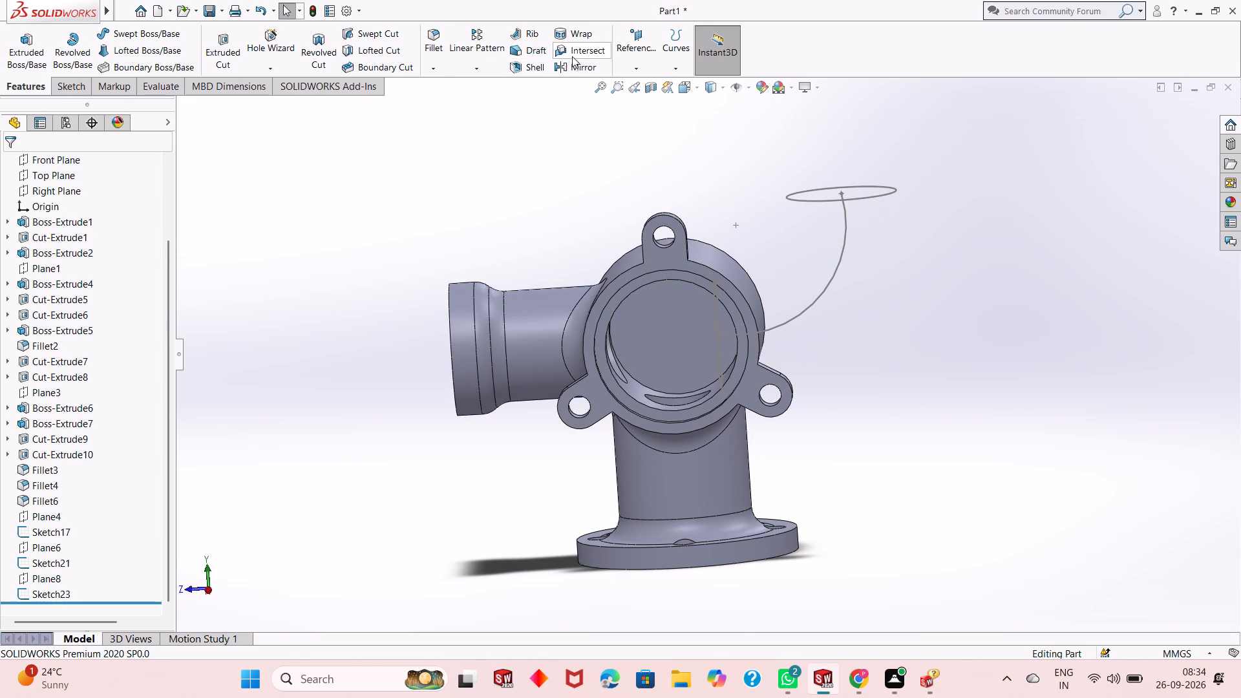
pyautogui.click(141, 38)
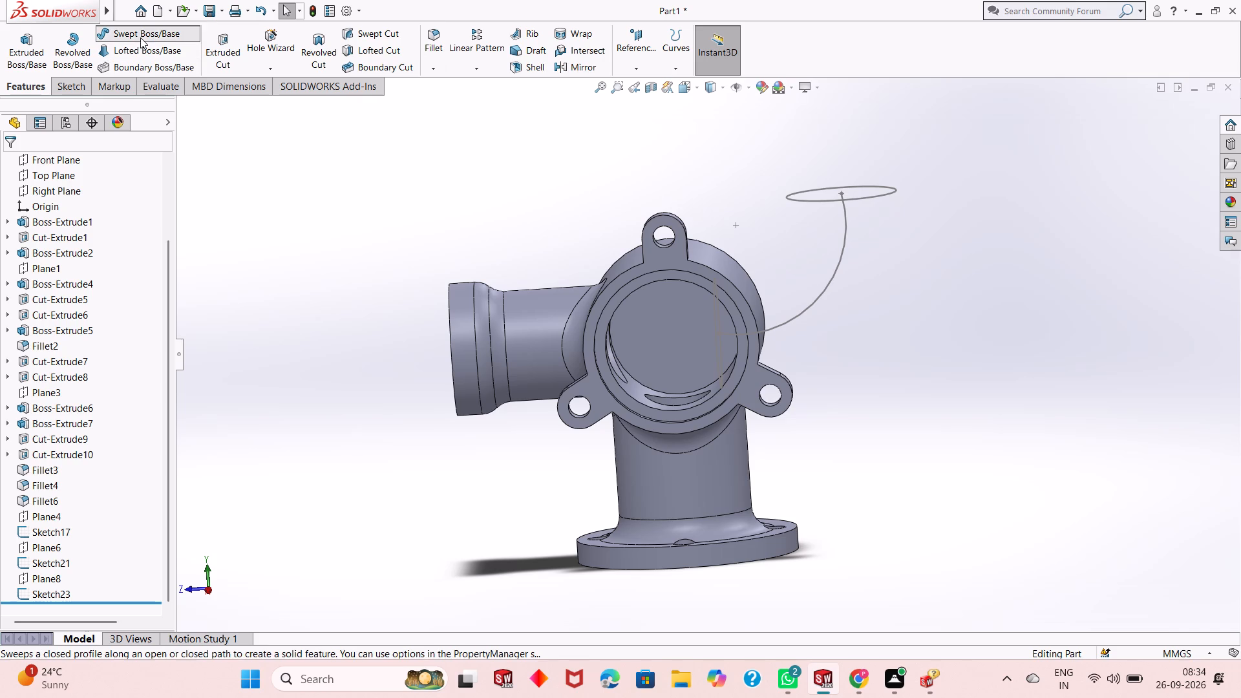
pyautogui.click(816, 201)
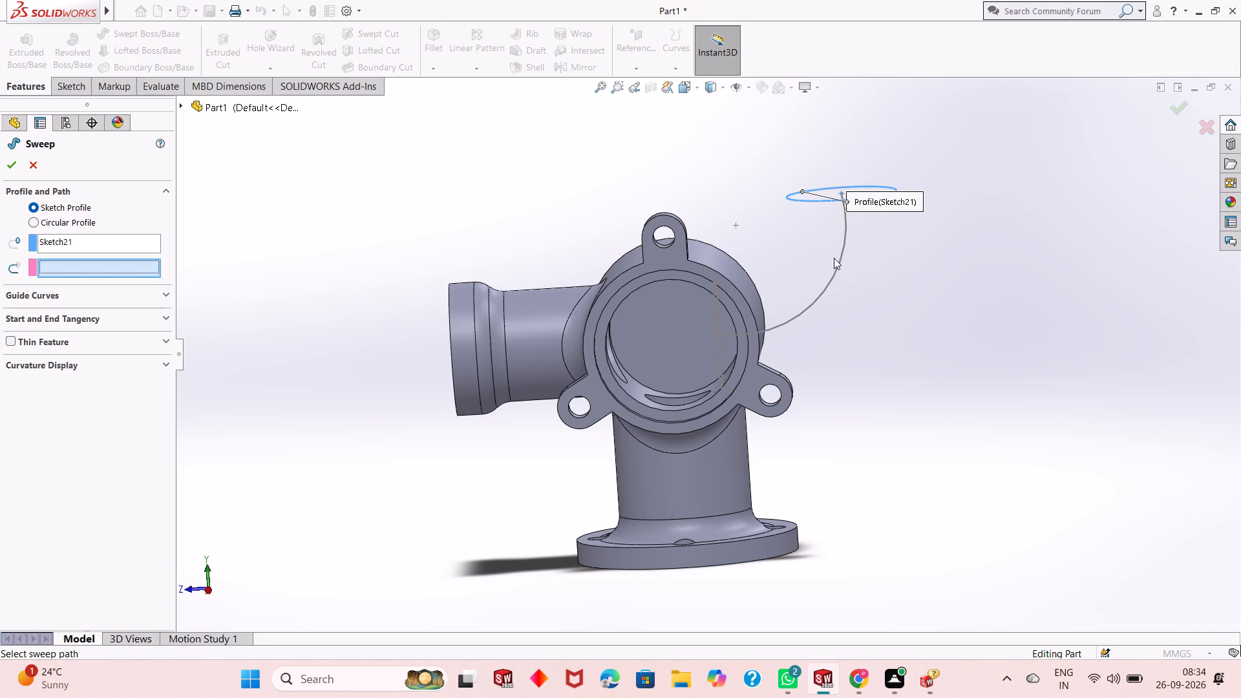
pyautogui.click(834, 277)
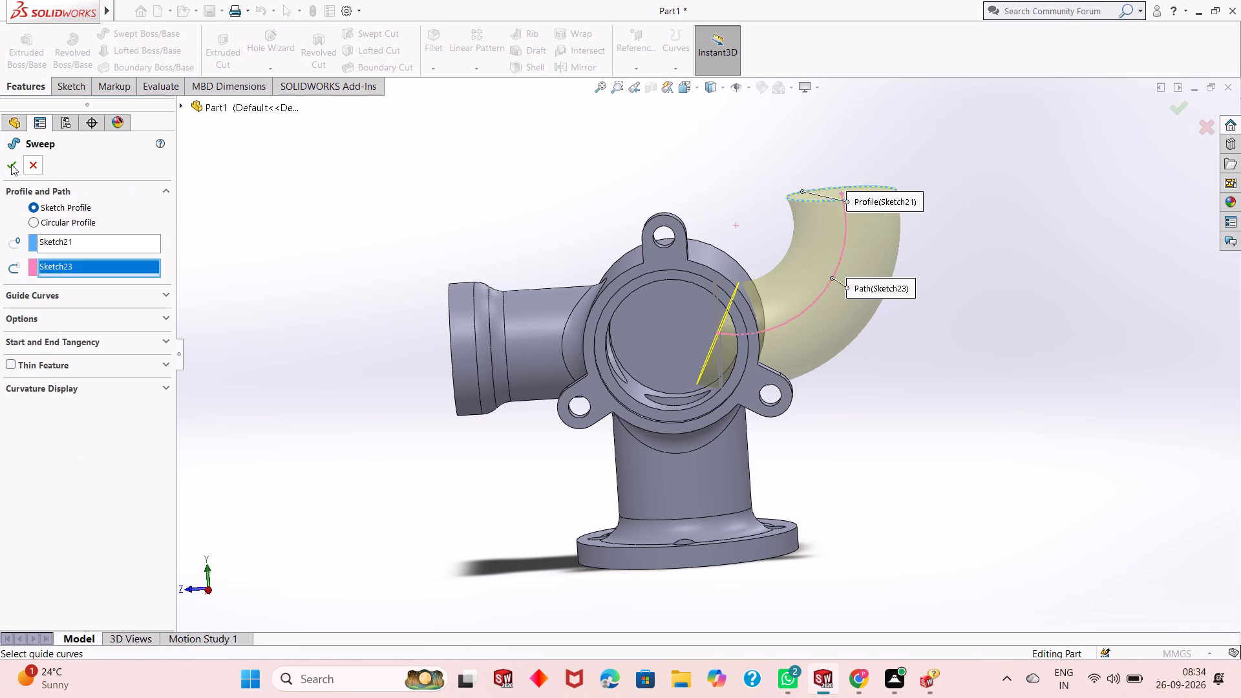
pyautogui.click(10, 164)
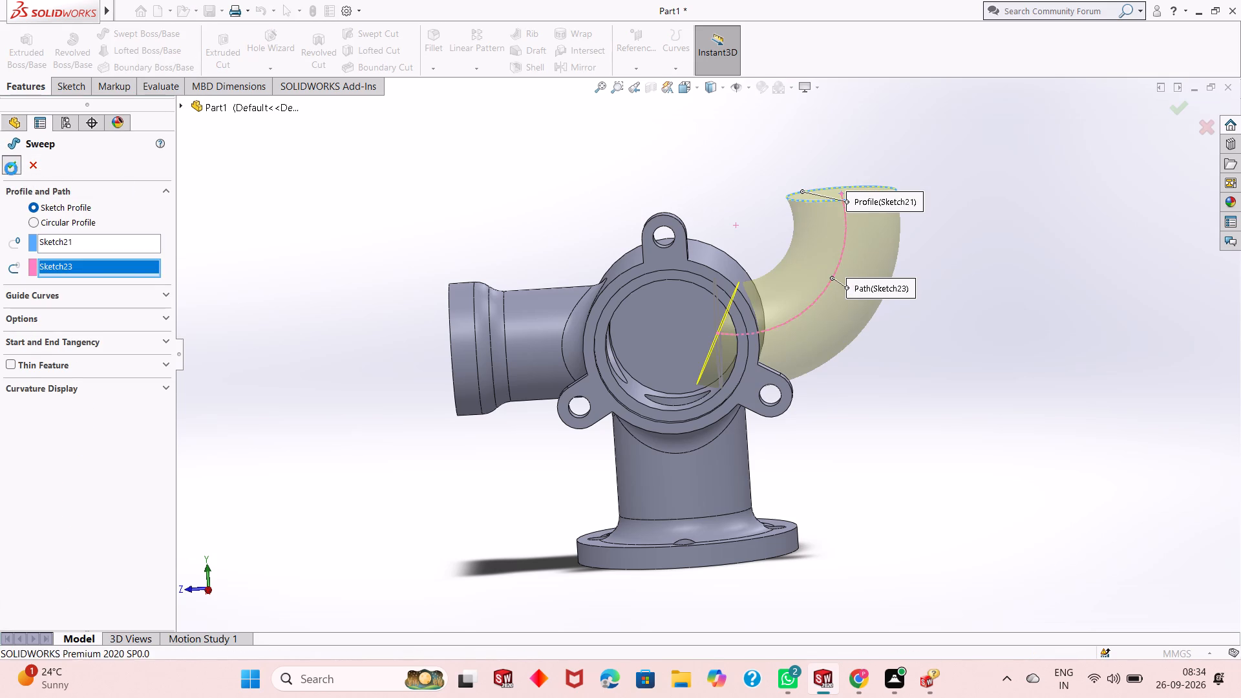
pyautogui.press('Escape')
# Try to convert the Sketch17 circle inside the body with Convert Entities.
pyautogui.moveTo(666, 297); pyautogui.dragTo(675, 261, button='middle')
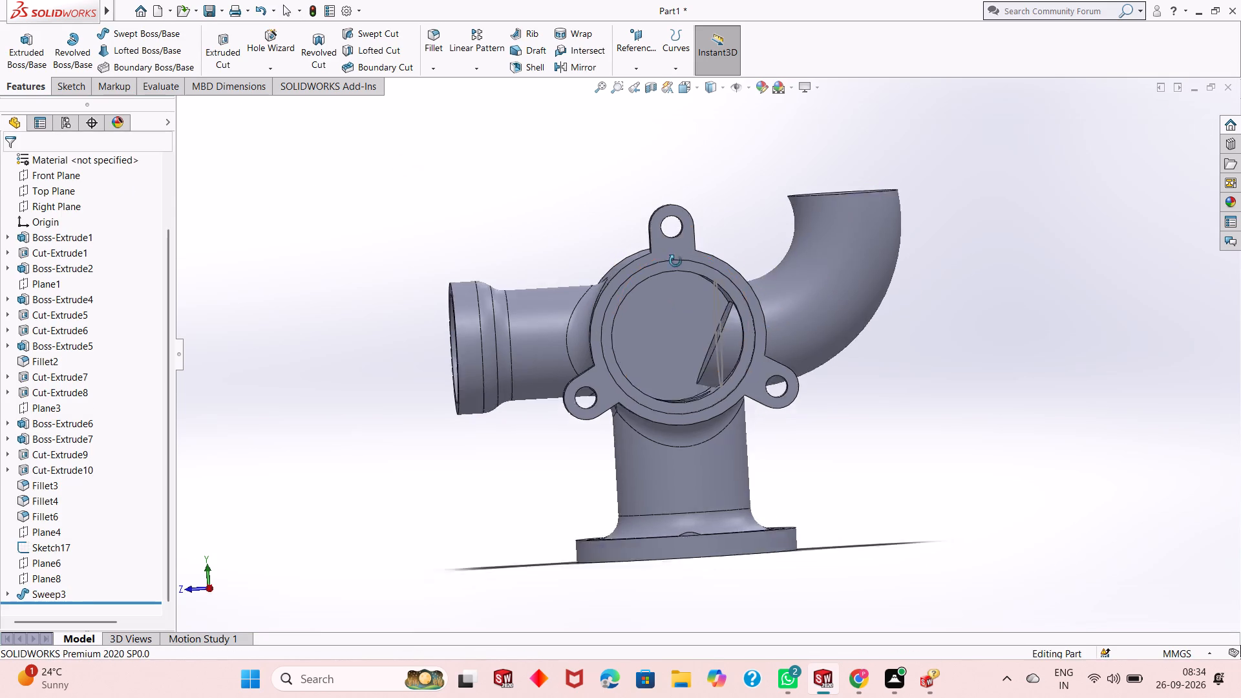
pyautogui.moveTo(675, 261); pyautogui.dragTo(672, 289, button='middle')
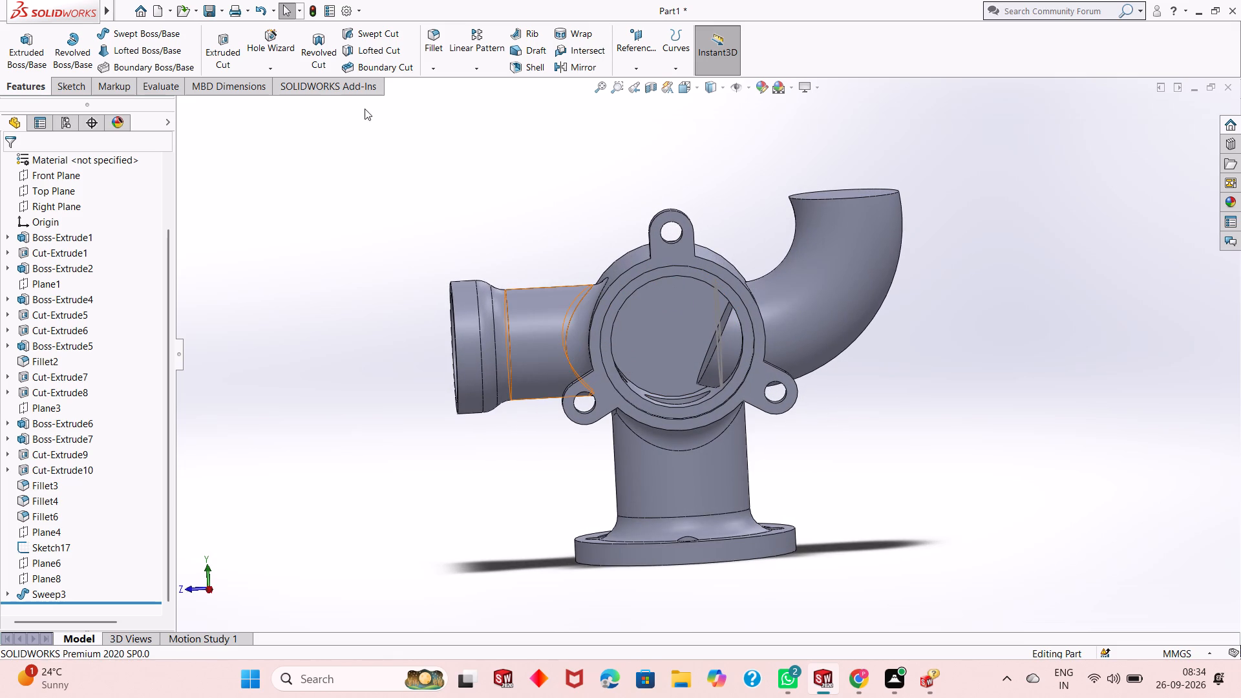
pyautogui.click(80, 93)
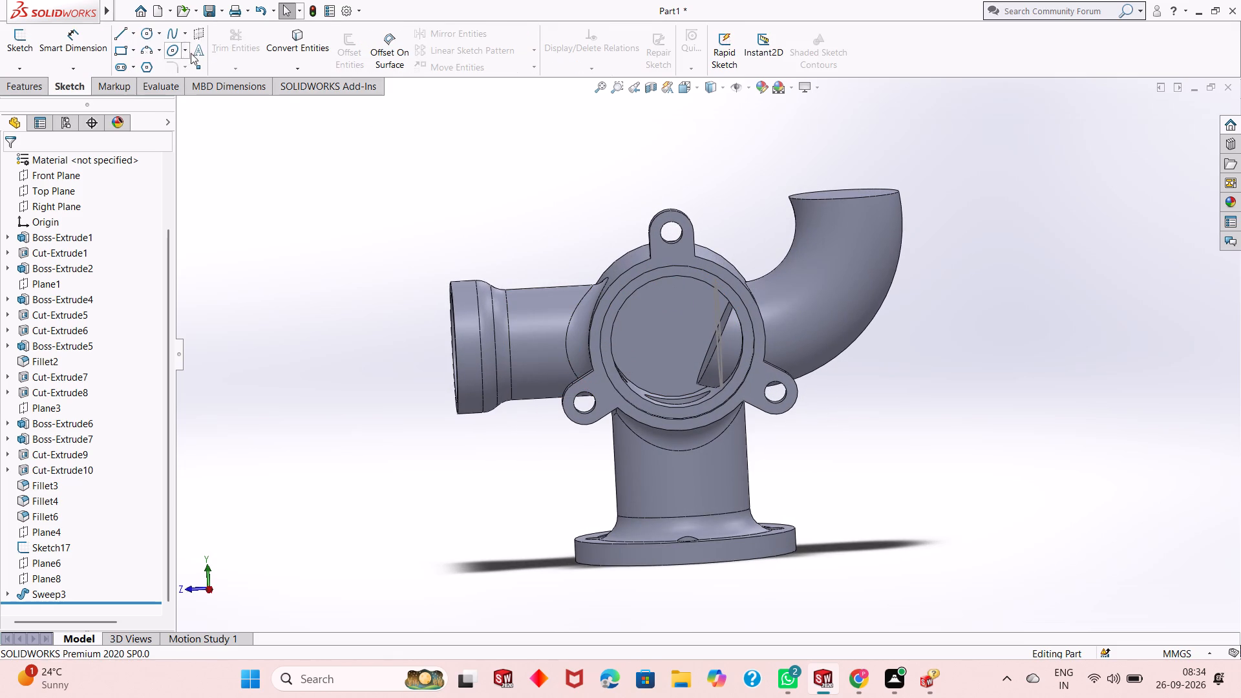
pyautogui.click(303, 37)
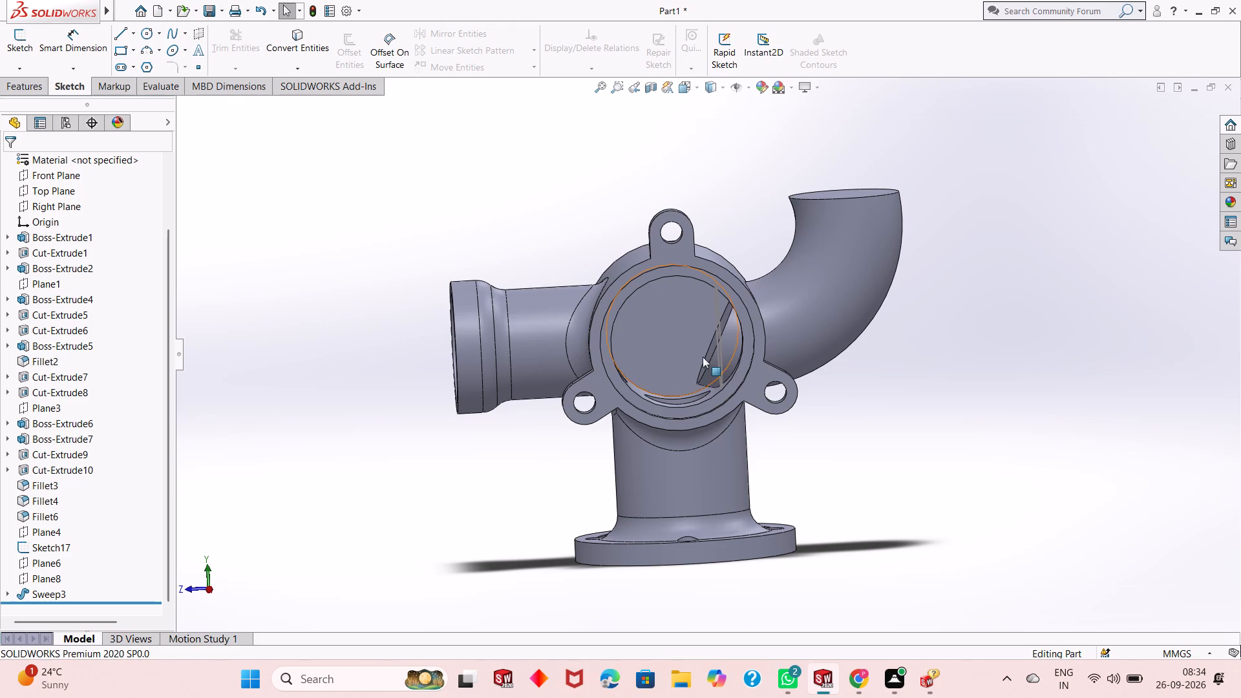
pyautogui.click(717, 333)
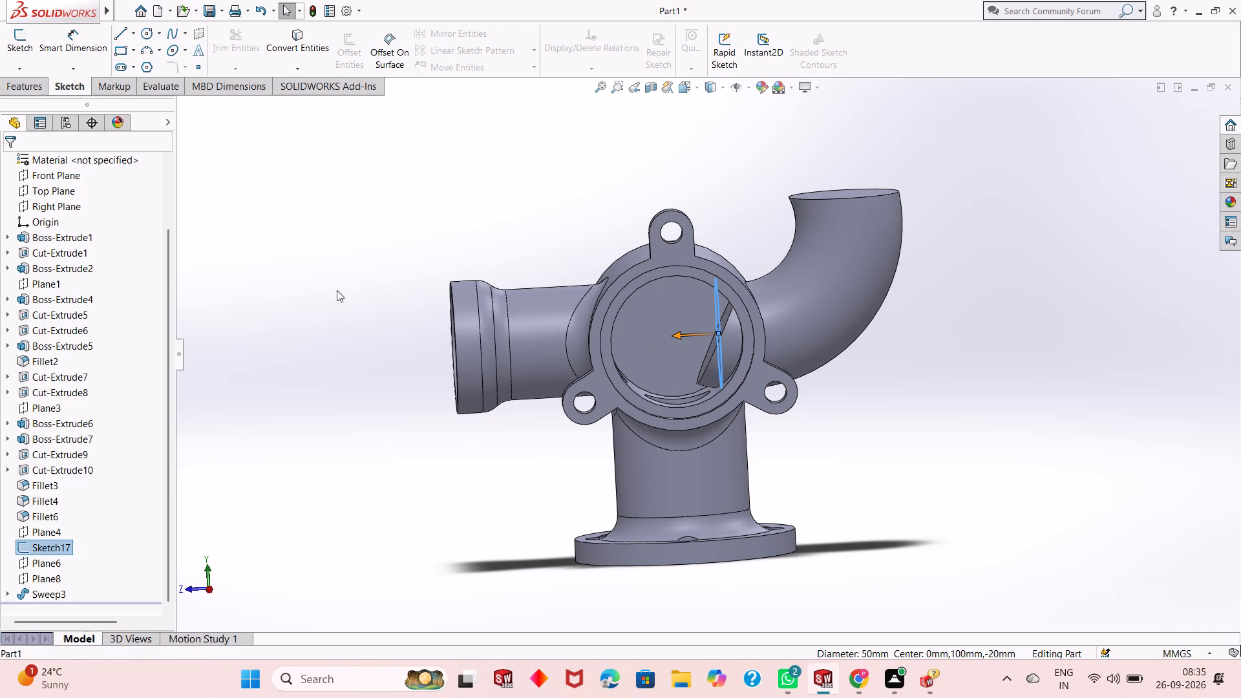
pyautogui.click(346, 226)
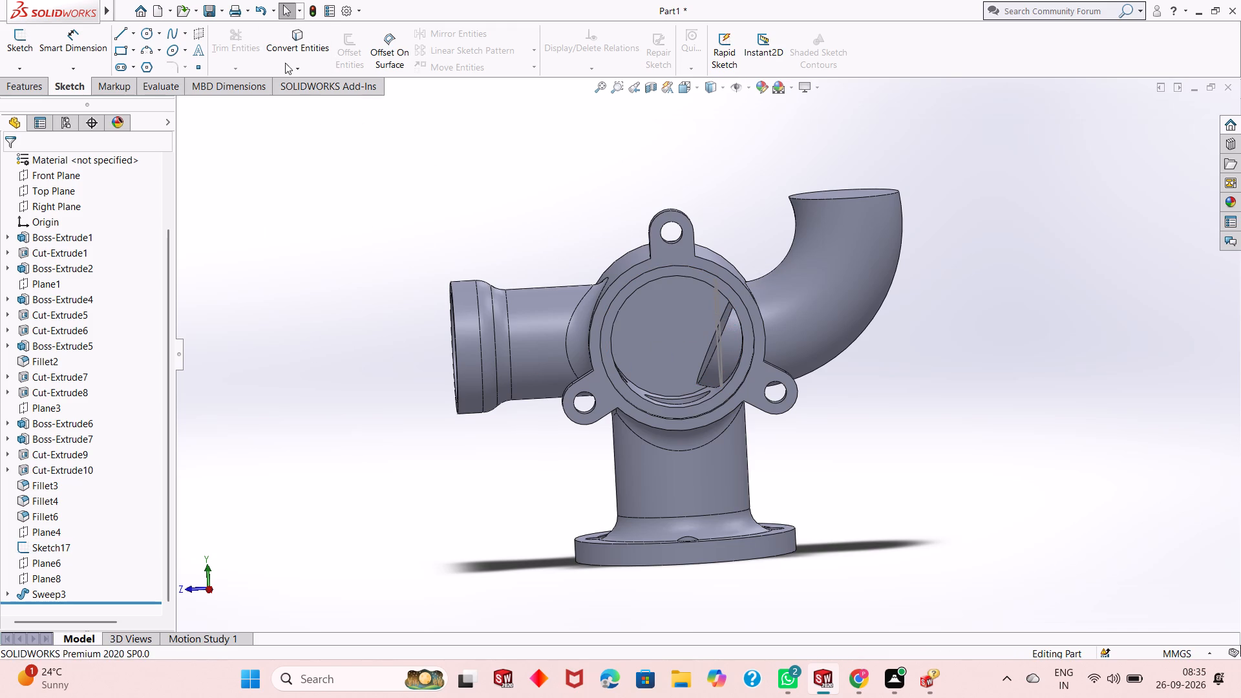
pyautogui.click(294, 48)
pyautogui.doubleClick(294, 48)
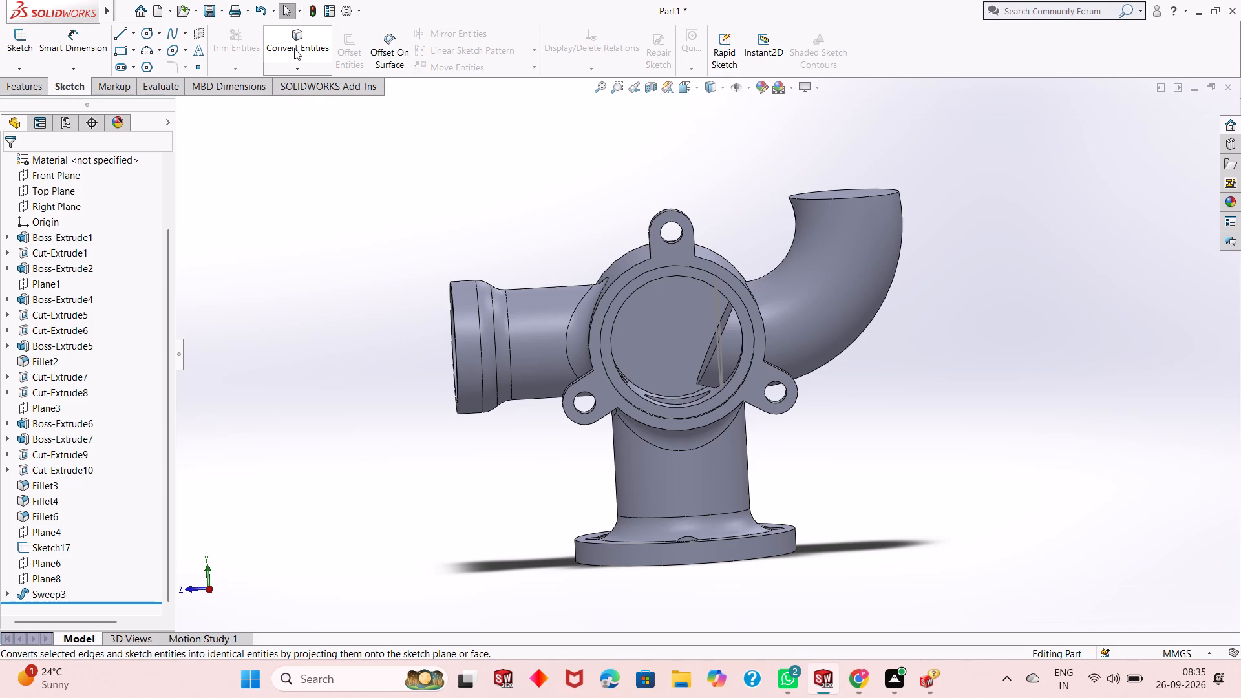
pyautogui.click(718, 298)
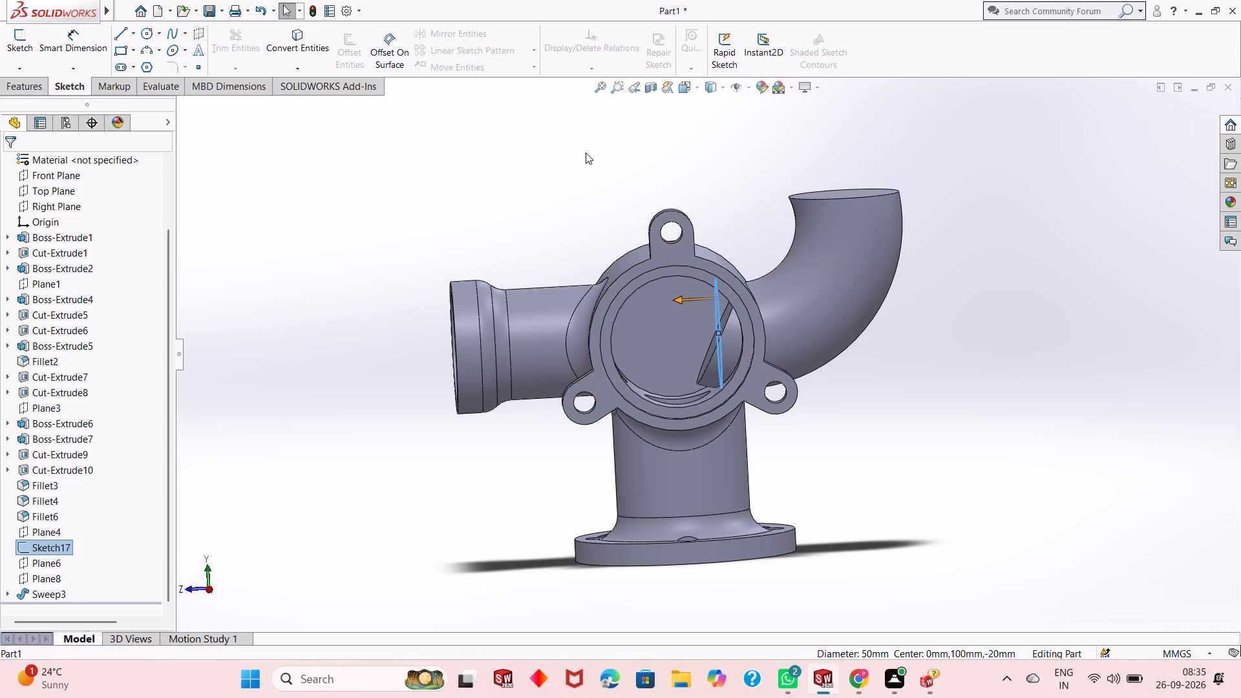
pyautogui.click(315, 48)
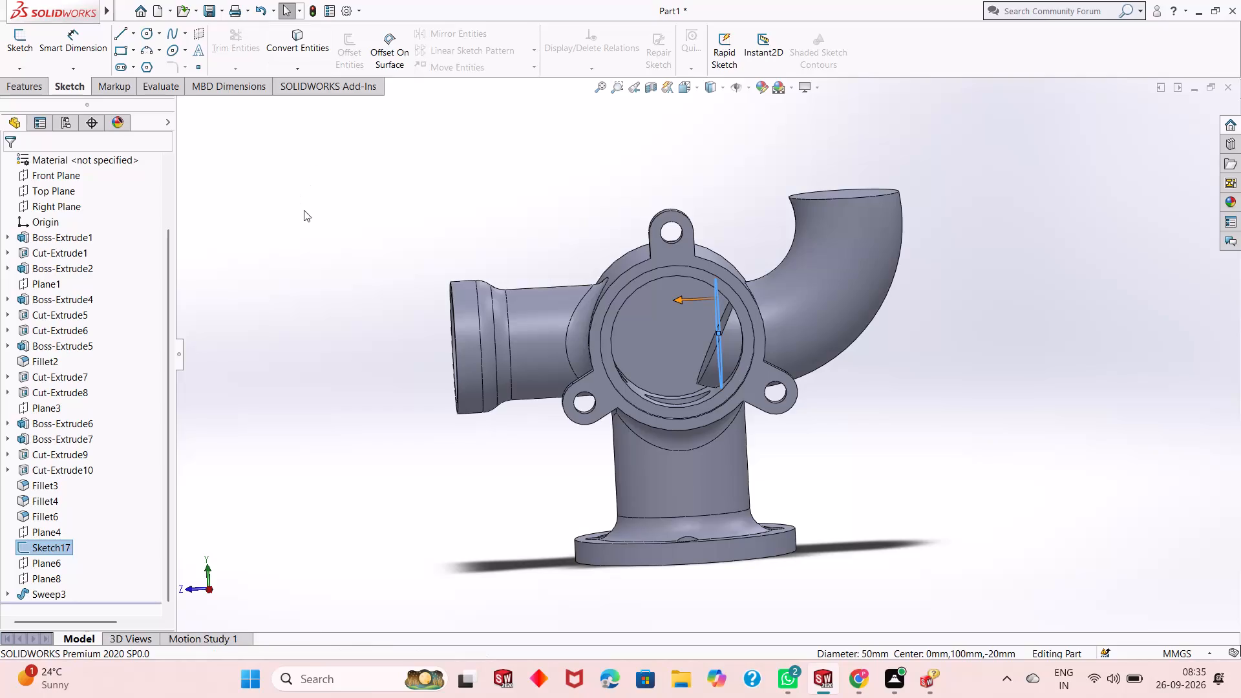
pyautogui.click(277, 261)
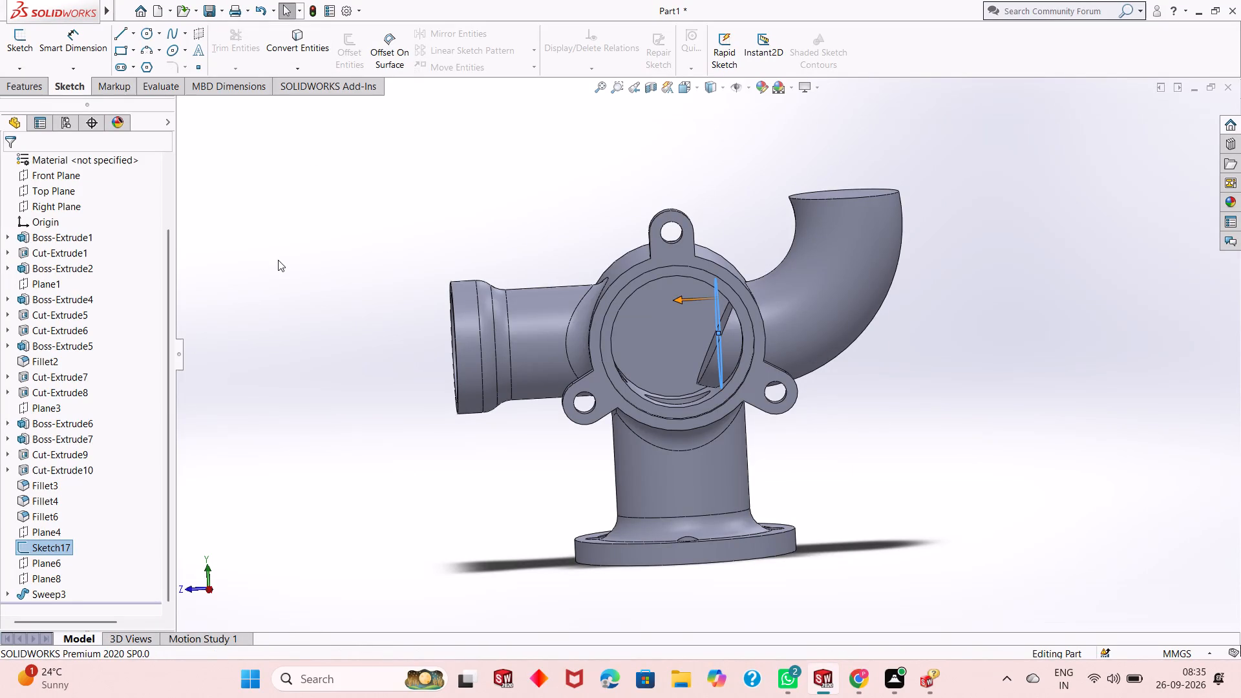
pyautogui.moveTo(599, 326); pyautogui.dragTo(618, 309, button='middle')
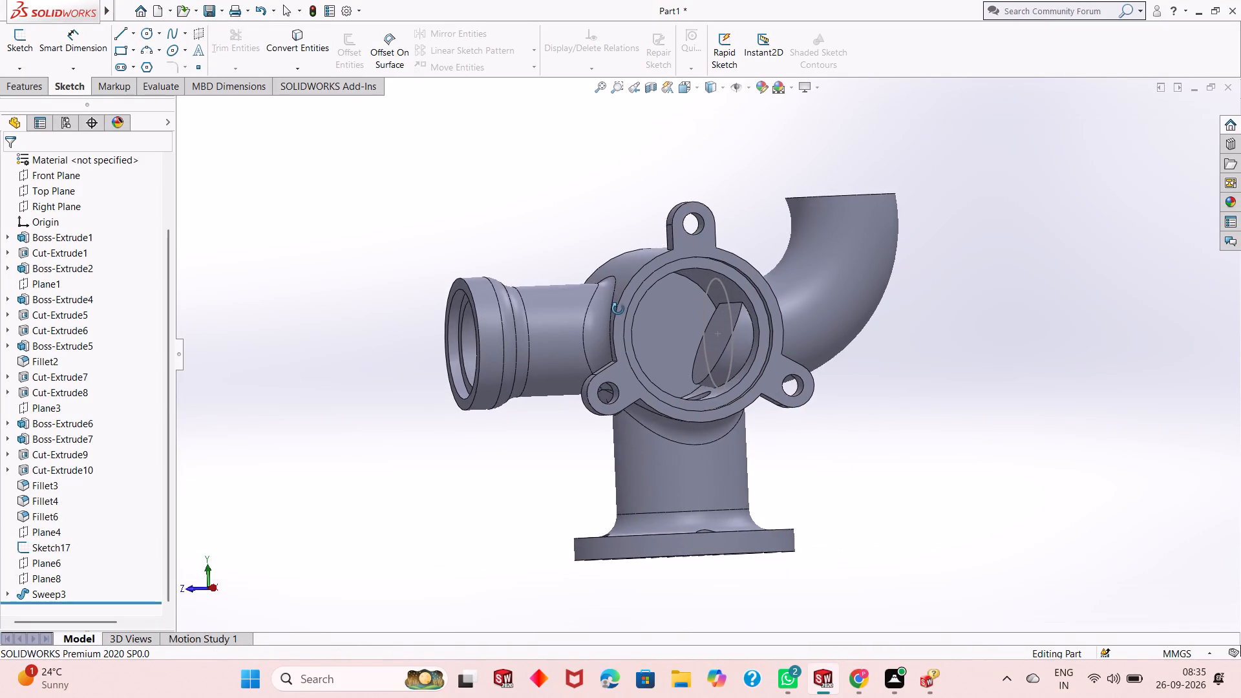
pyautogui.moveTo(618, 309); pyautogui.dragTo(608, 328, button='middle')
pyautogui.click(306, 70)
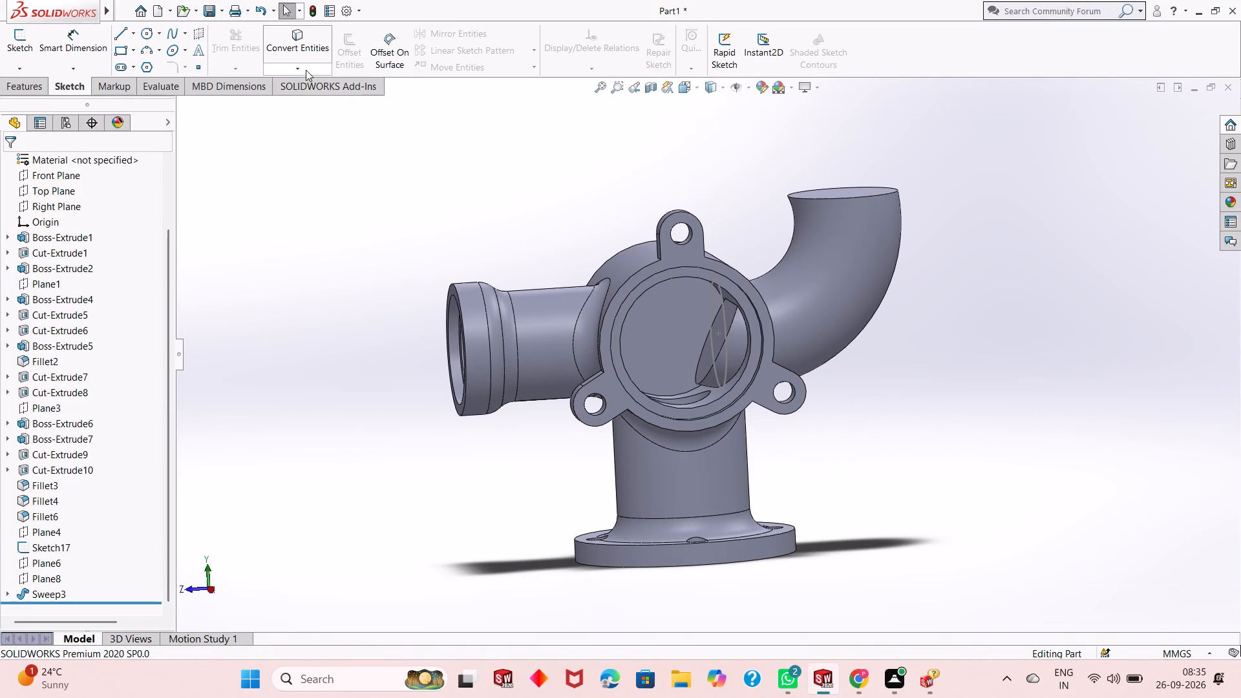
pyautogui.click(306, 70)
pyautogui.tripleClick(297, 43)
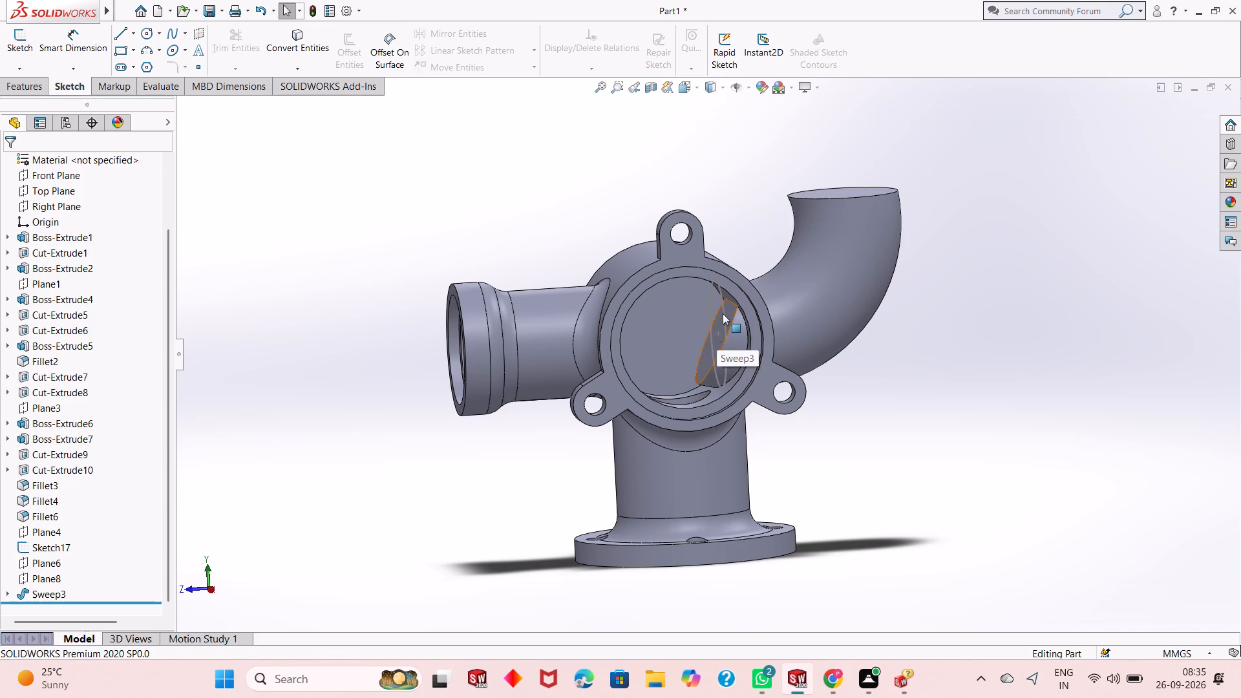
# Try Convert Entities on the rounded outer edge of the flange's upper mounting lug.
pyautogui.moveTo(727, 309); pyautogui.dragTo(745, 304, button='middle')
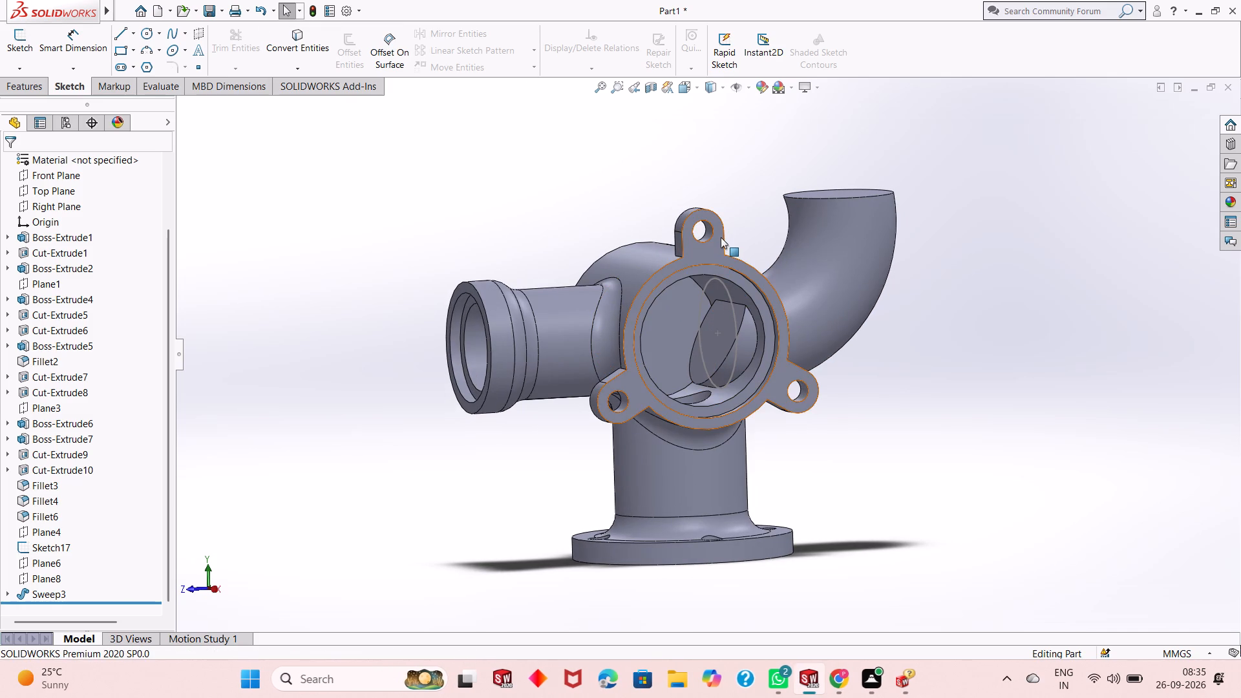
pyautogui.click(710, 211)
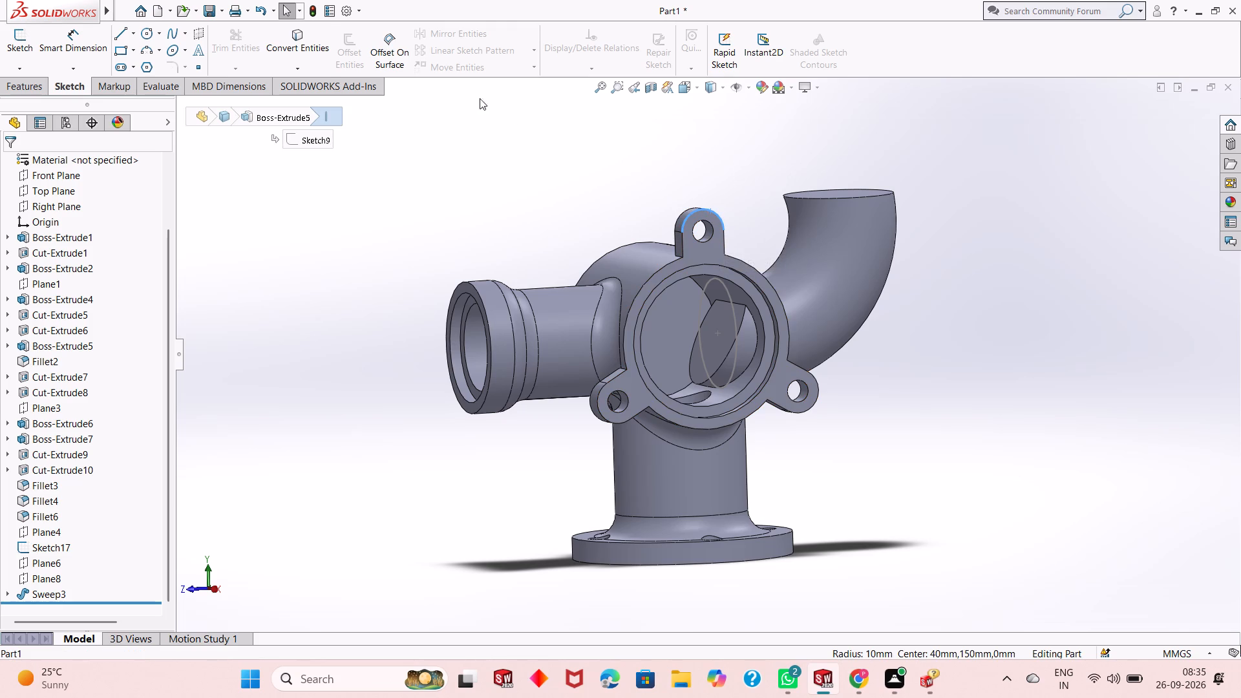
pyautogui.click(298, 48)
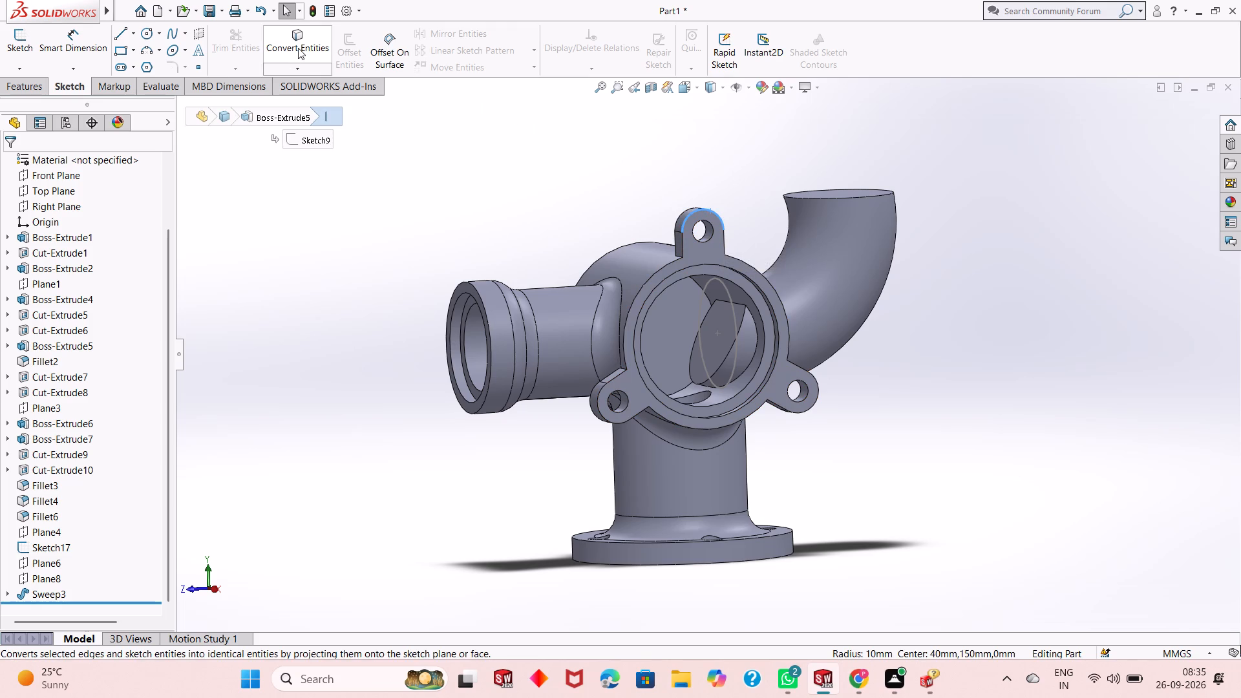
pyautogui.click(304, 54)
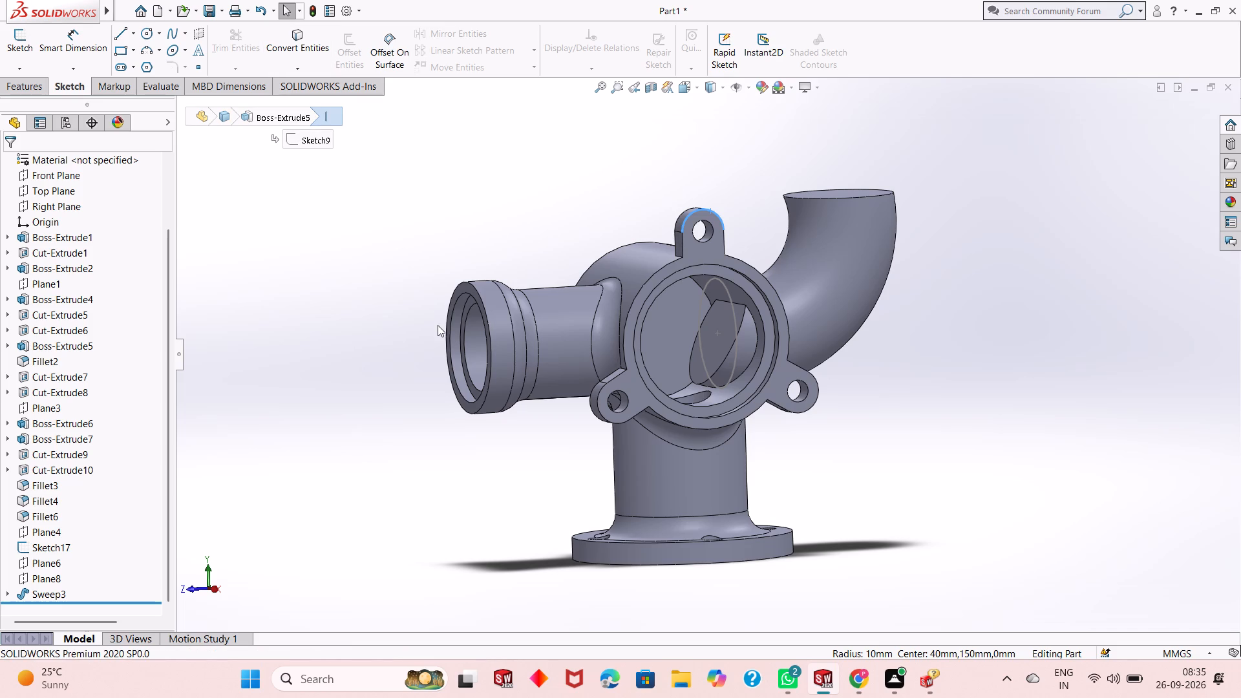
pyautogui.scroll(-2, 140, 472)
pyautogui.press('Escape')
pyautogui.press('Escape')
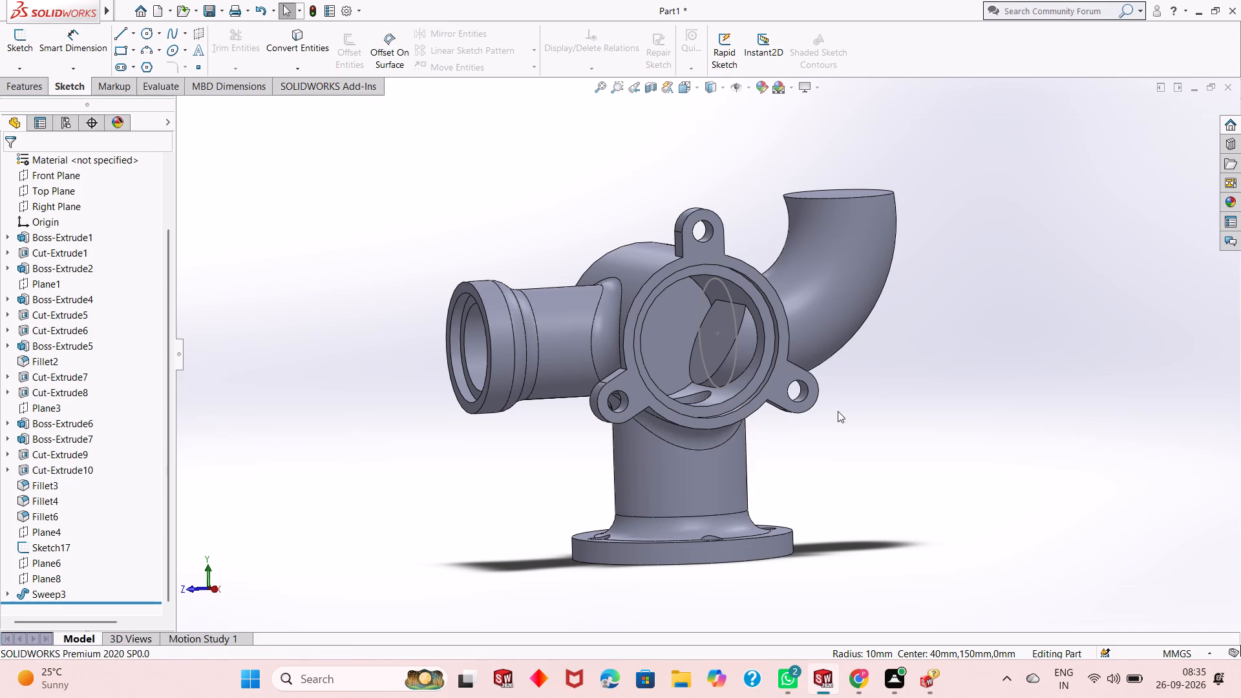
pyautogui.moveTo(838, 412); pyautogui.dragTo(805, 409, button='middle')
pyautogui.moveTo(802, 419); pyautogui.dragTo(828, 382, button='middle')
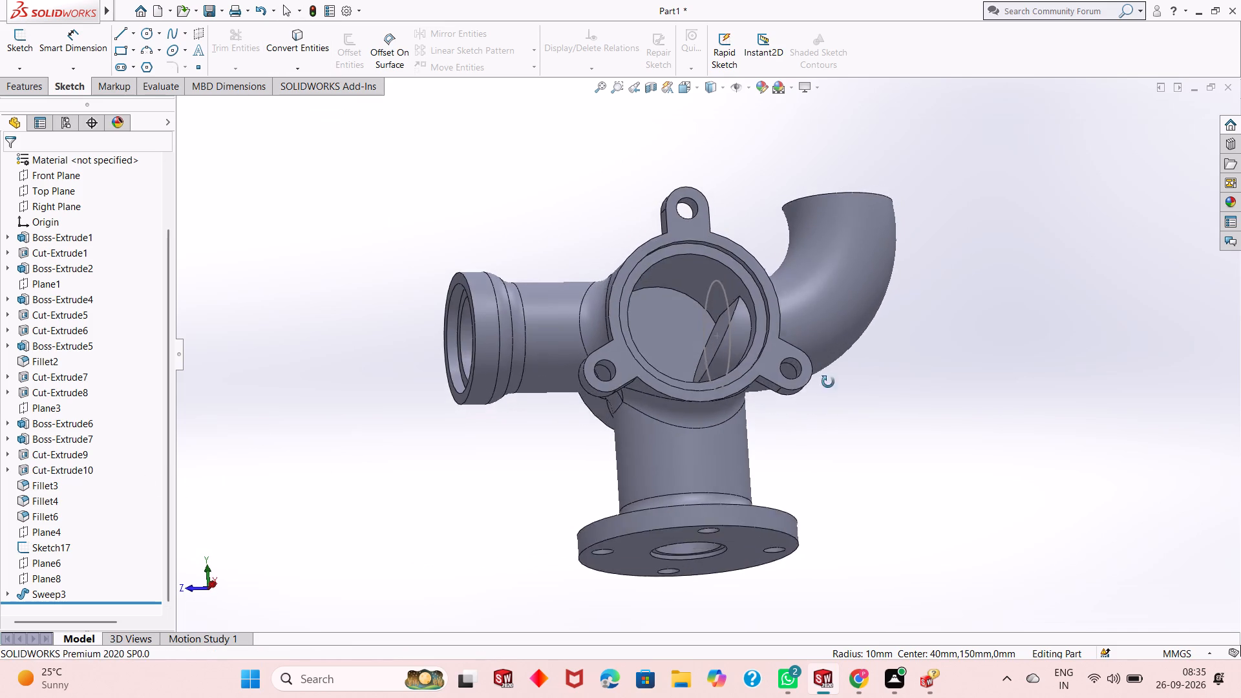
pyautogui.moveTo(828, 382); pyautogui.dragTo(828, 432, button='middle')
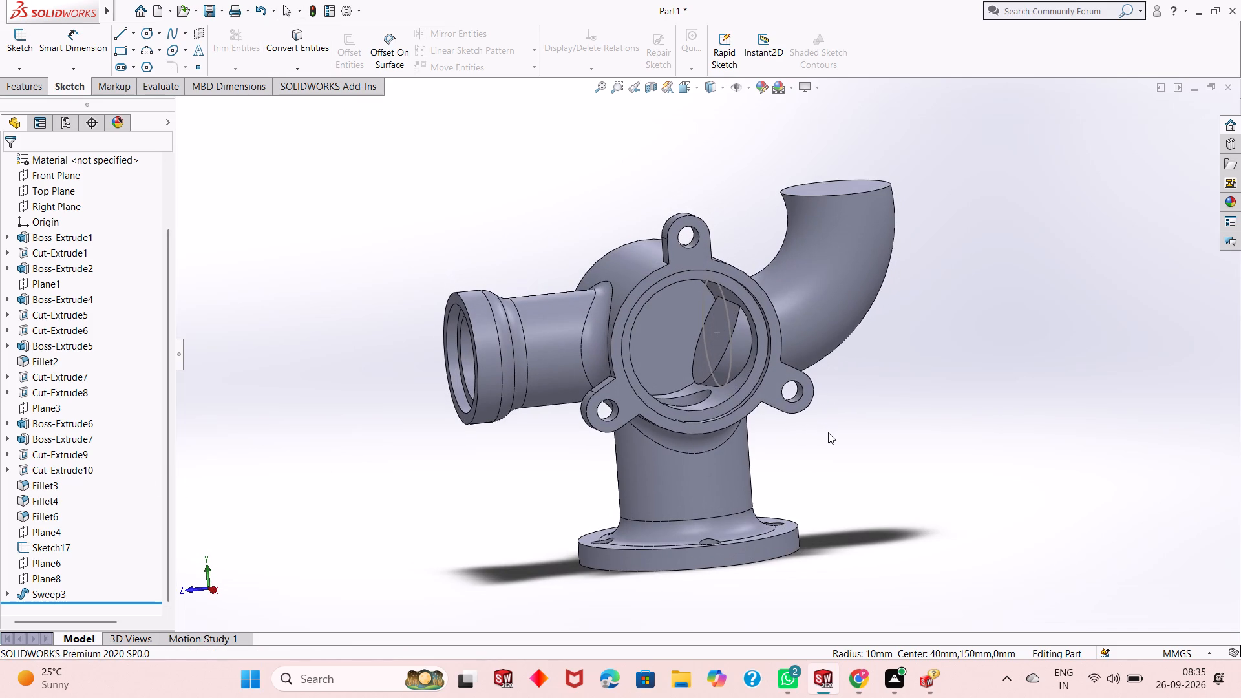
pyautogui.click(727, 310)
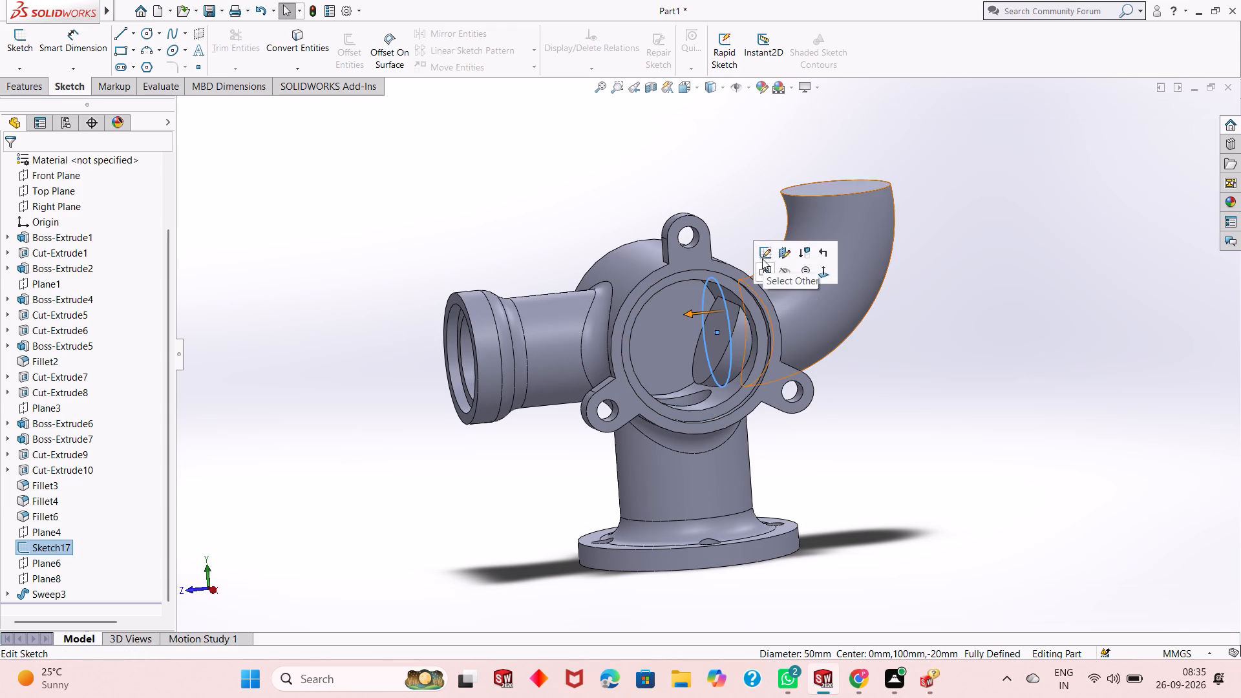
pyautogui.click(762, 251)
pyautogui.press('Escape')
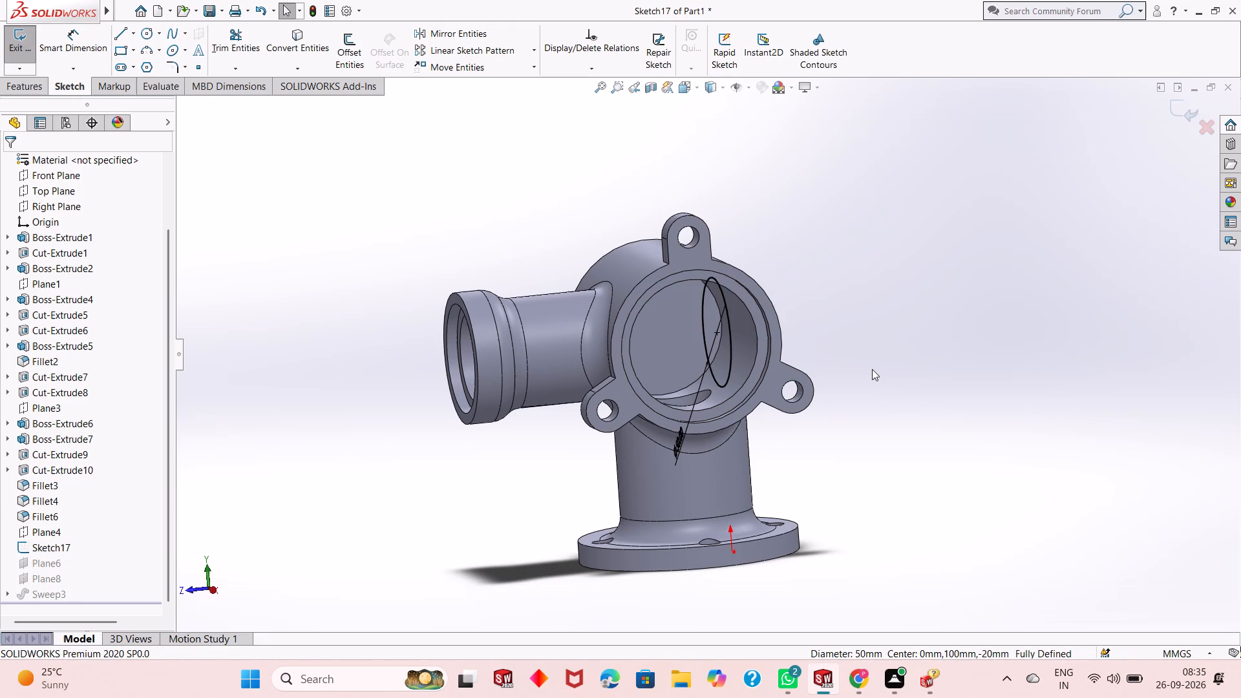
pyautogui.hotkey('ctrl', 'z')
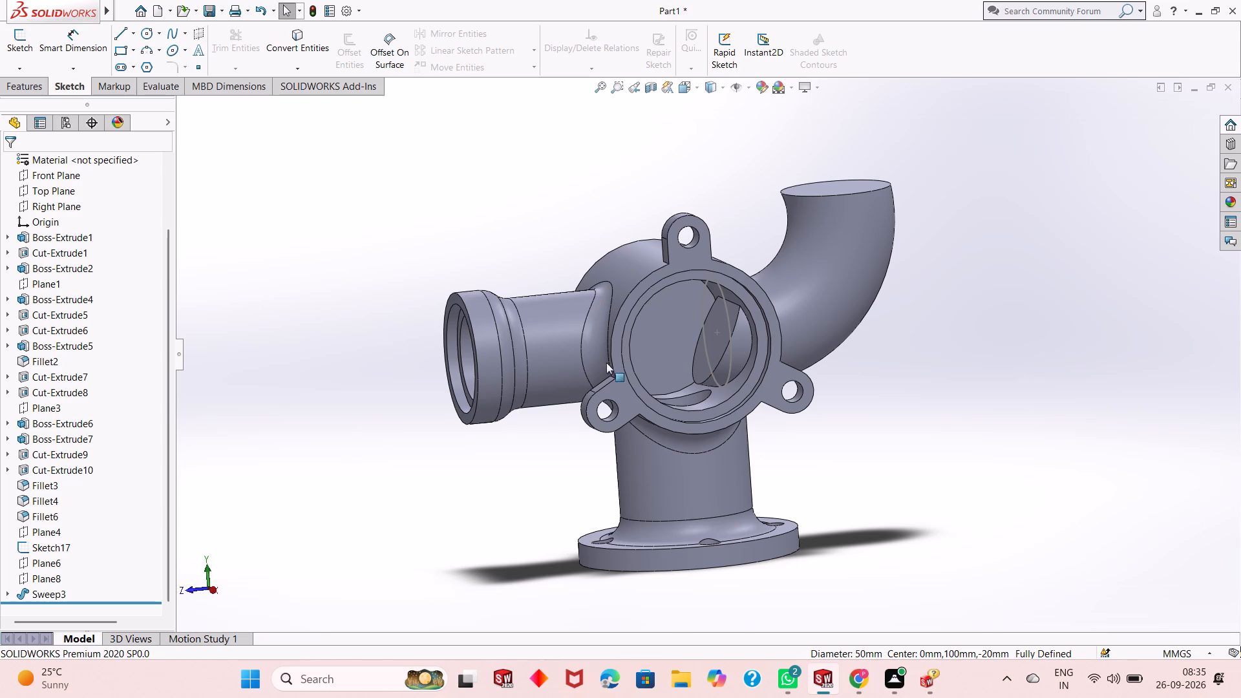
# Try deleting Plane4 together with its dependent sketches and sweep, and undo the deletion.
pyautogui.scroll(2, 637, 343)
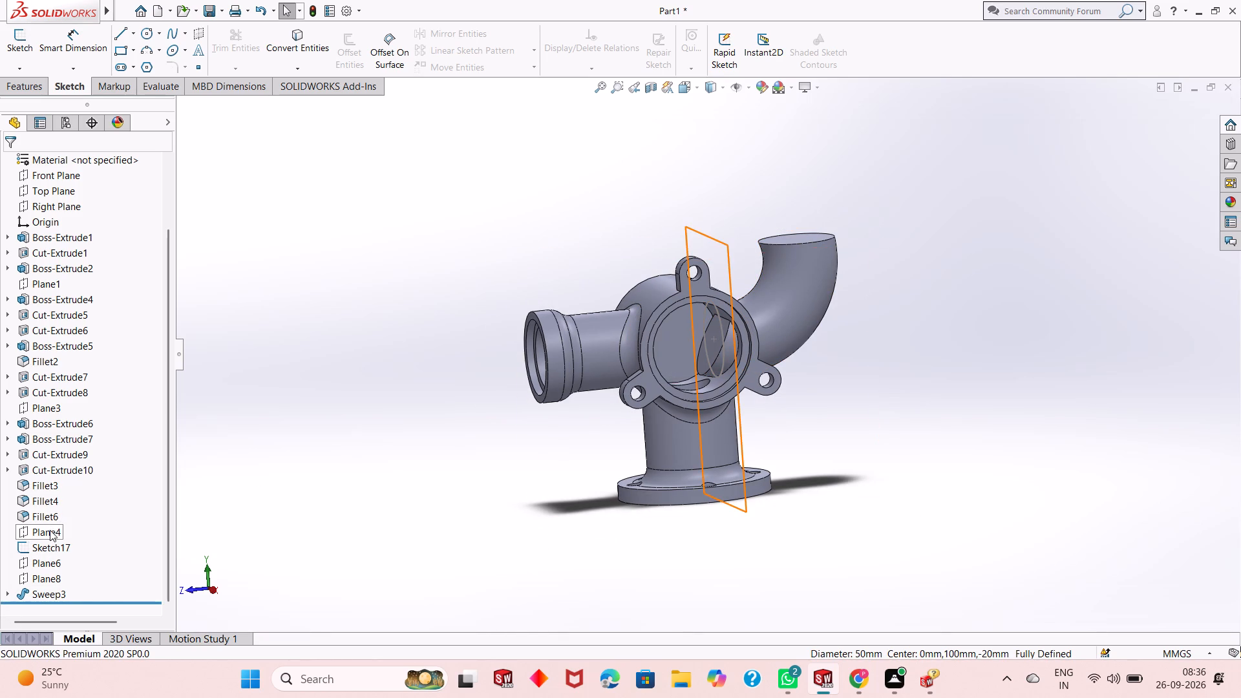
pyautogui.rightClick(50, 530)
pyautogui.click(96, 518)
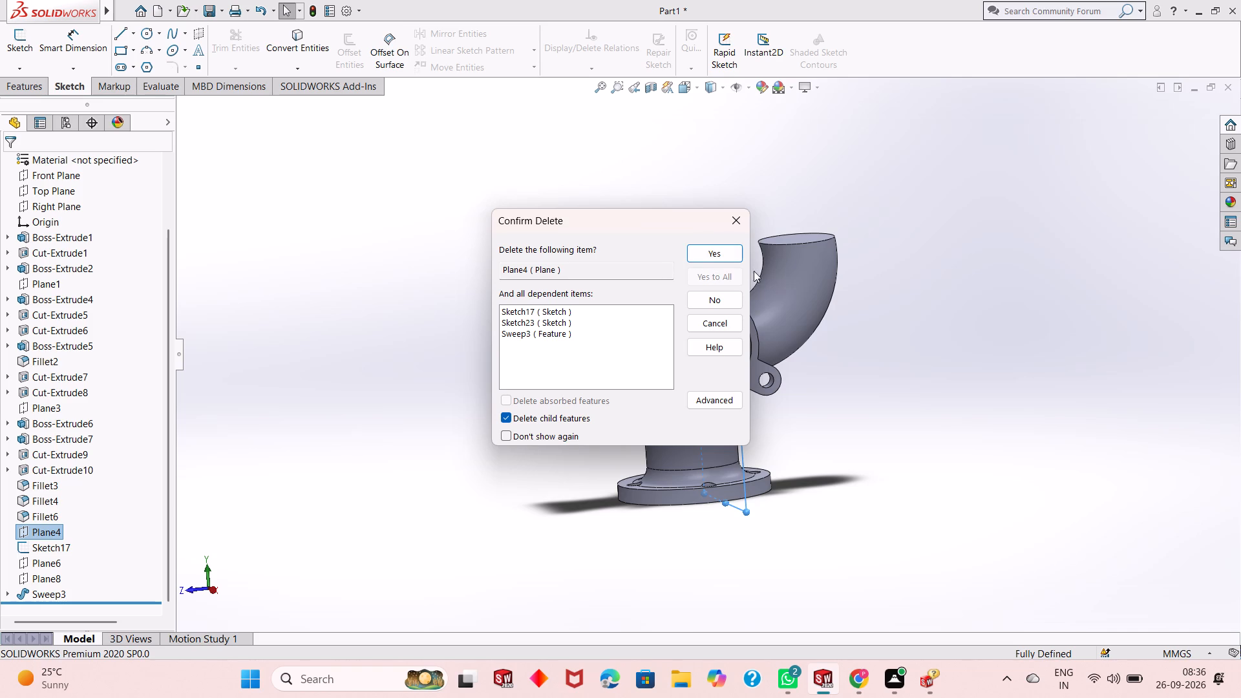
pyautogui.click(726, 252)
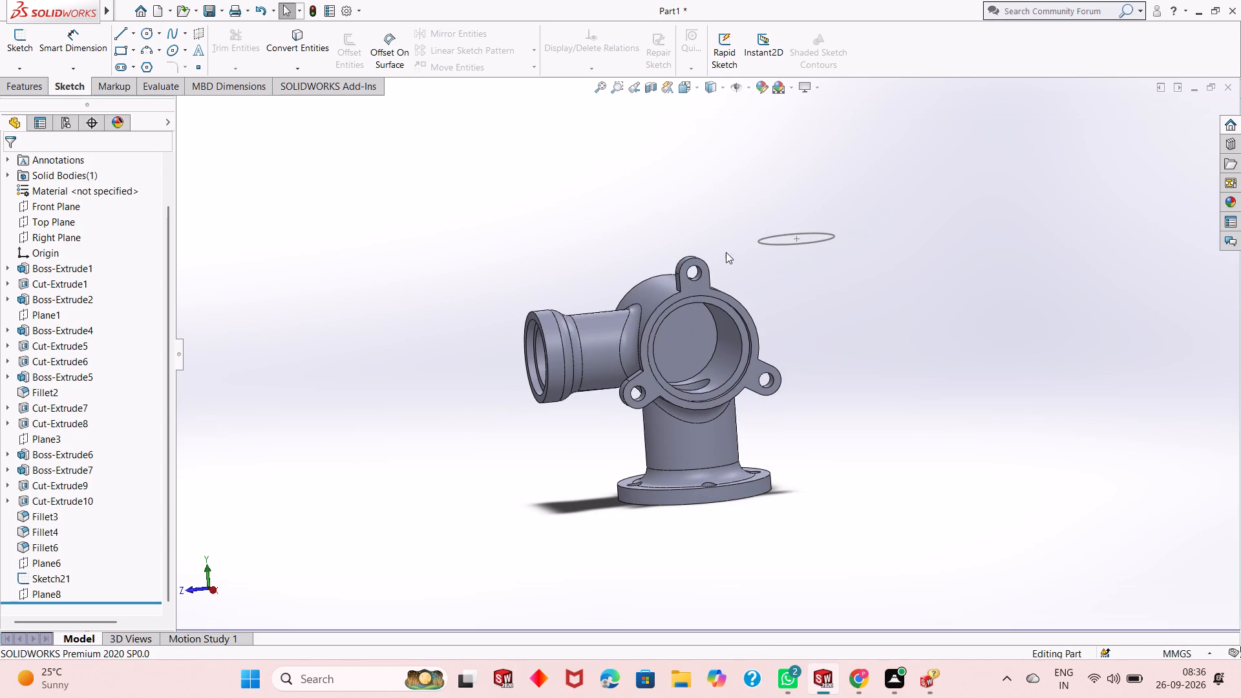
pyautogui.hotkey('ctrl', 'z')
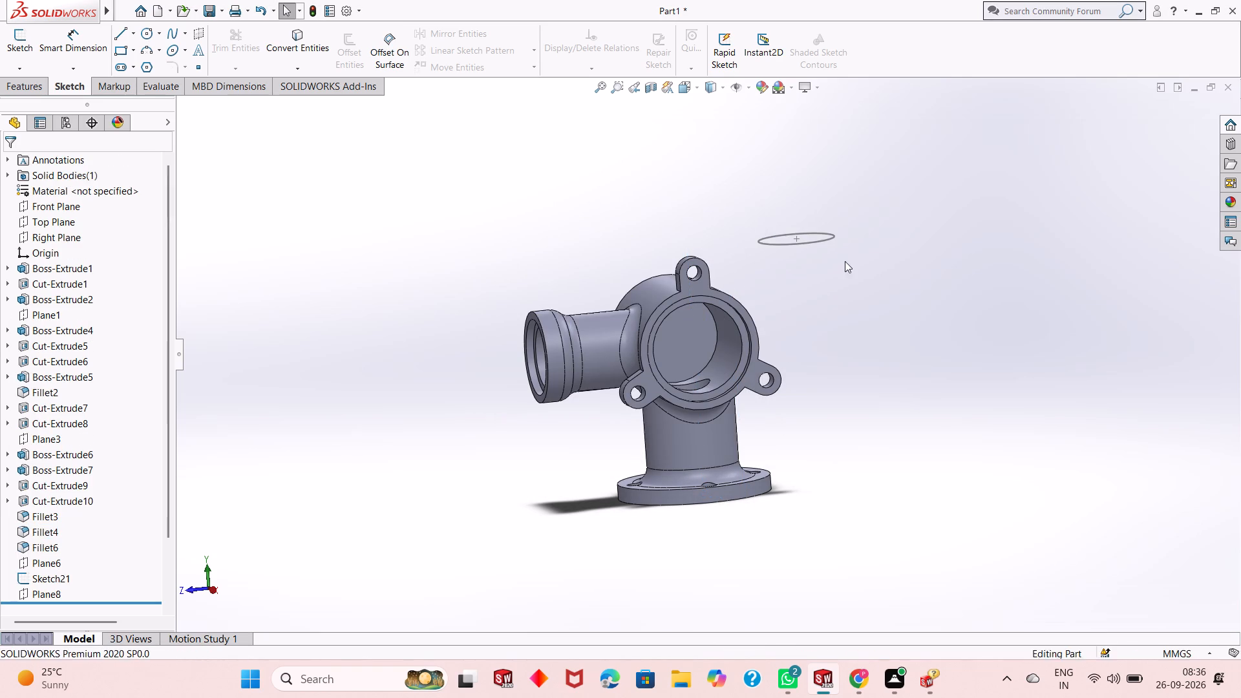
# Hide the Sketch17 circle inside the fitting's body.
pyautogui.scroll(-1, 761, 344)
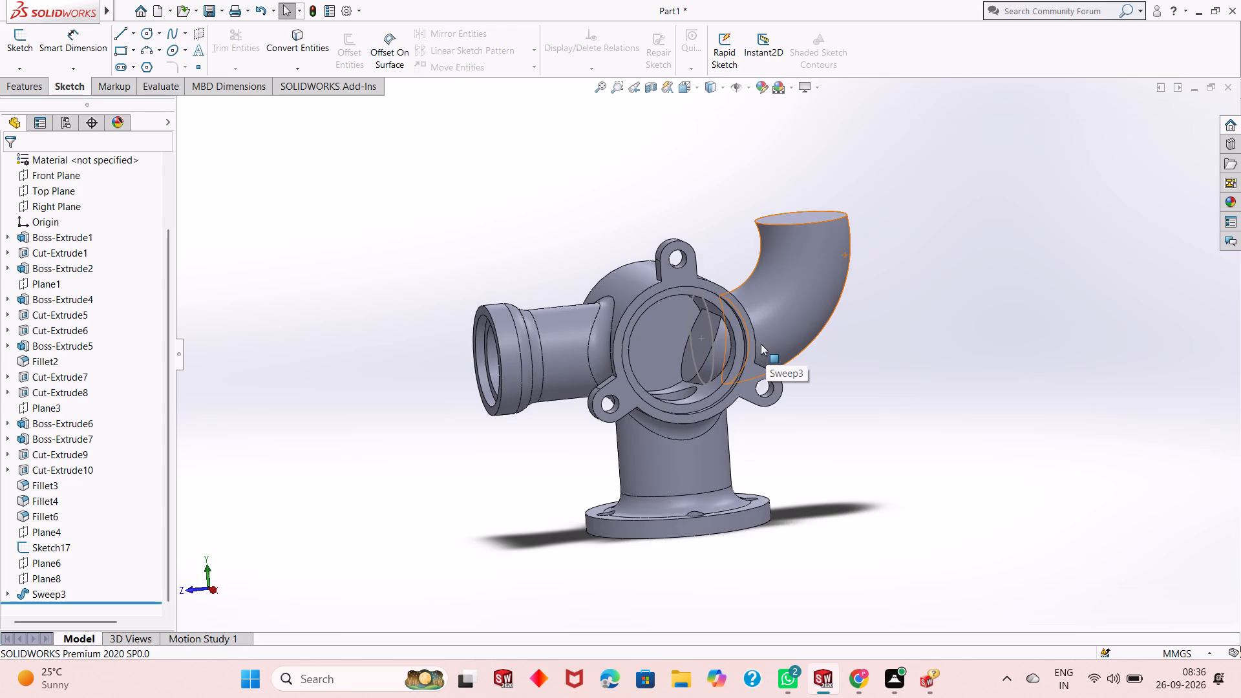
pyautogui.rightClick(708, 316)
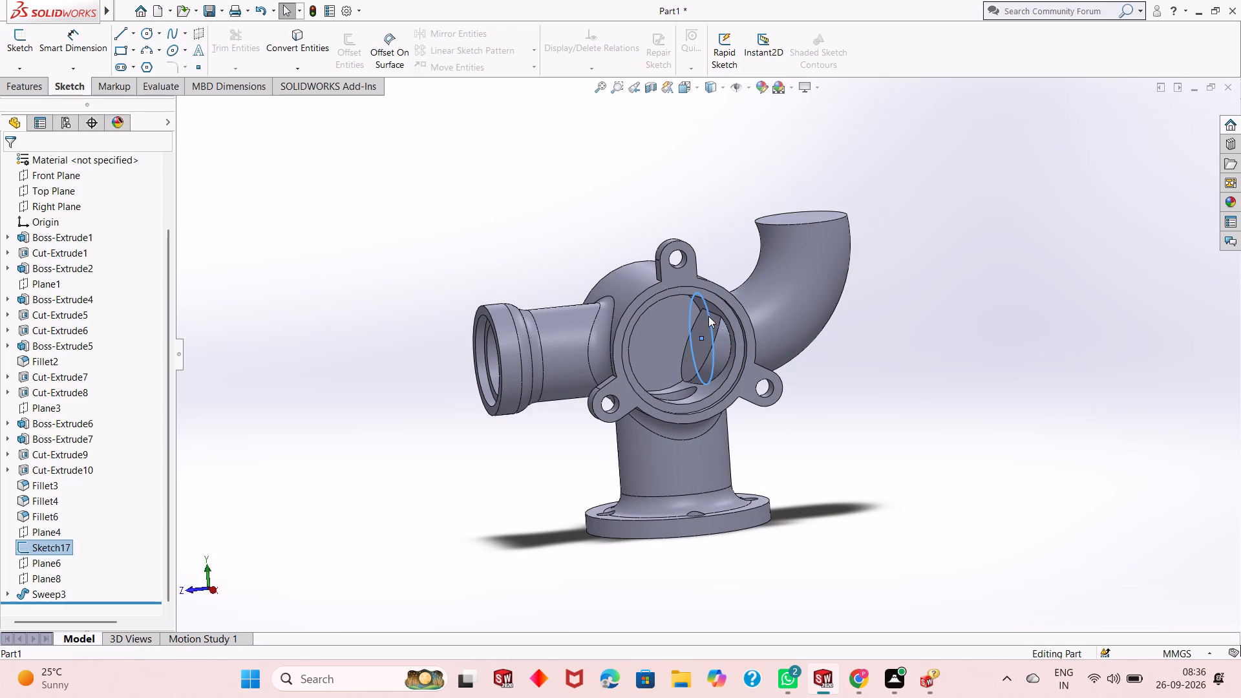
pyautogui.click(745, 300)
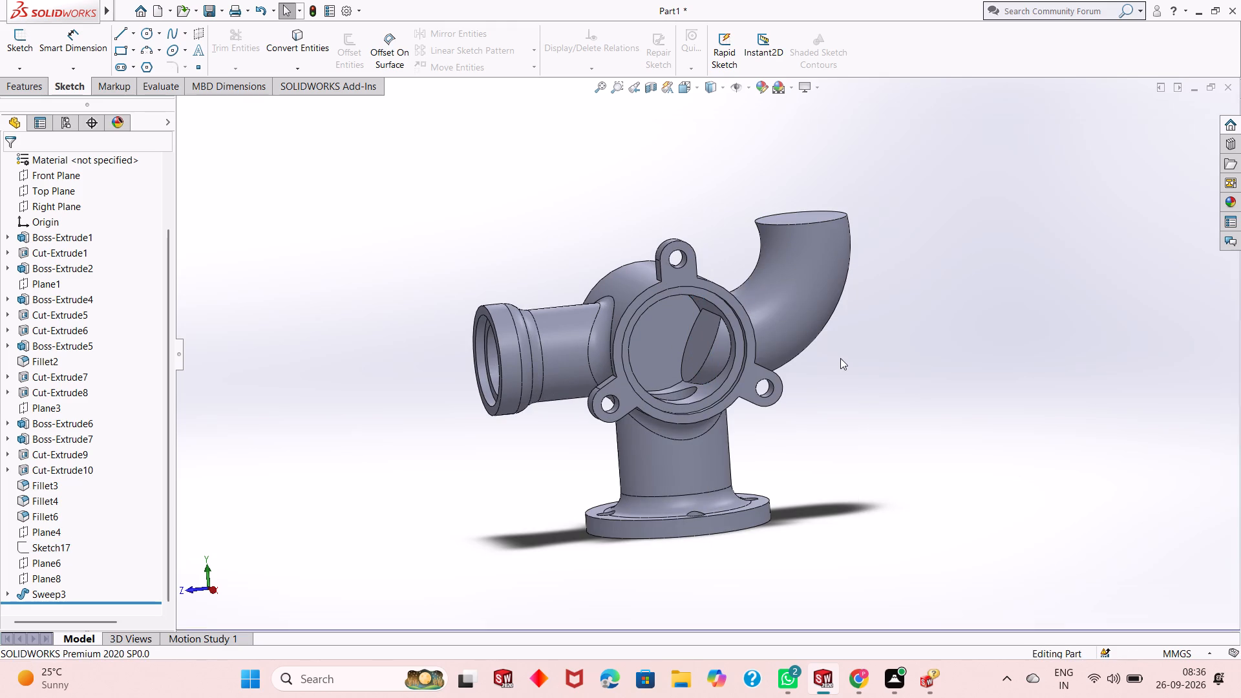
pyautogui.click(840, 358)
# On the upper end face of the curved branch, sketch a circle centred on the face and larger than the pipe.
pyautogui.moveTo(834, 399); pyautogui.dragTo(829, 346, button='middle')
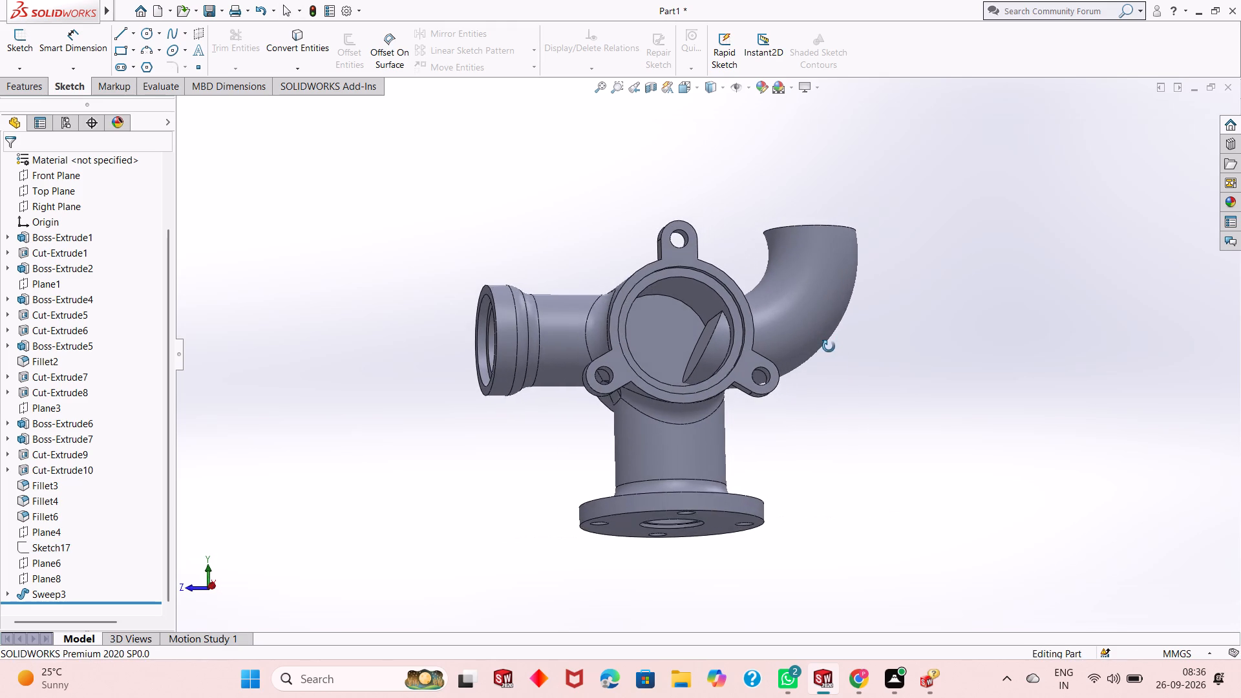
pyautogui.moveTo(829, 346); pyautogui.dragTo(829, 417, button='middle')
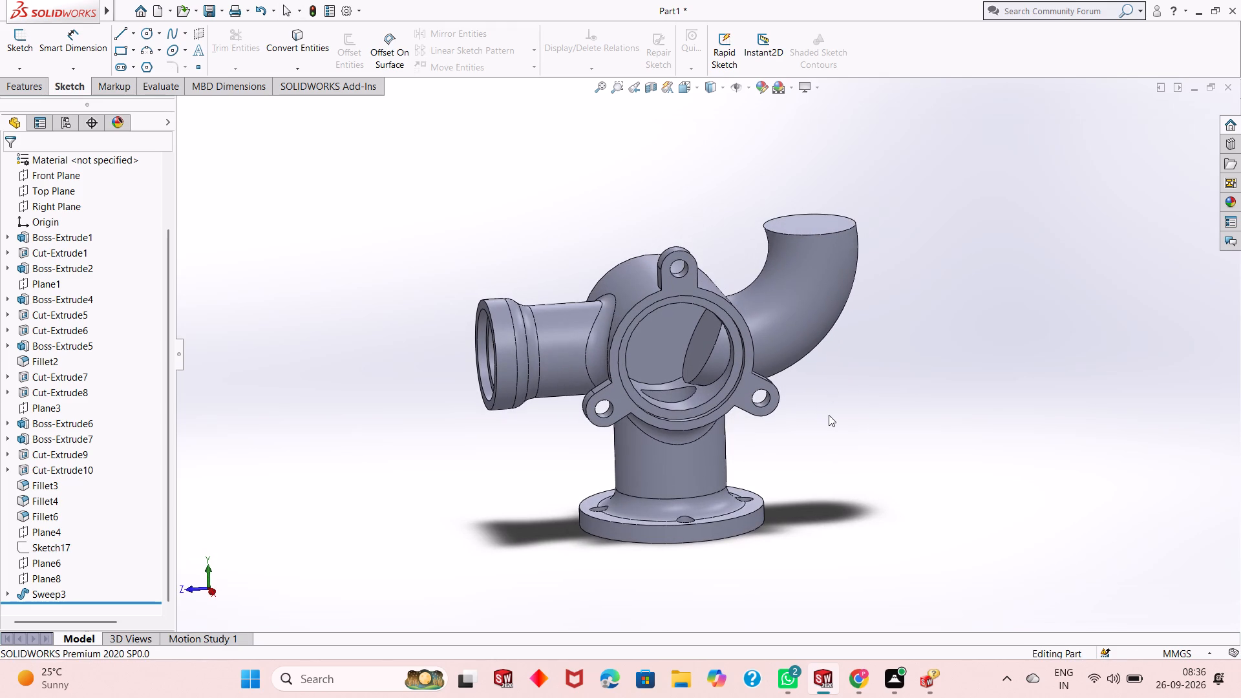
pyautogui.middleClick(818, 435)
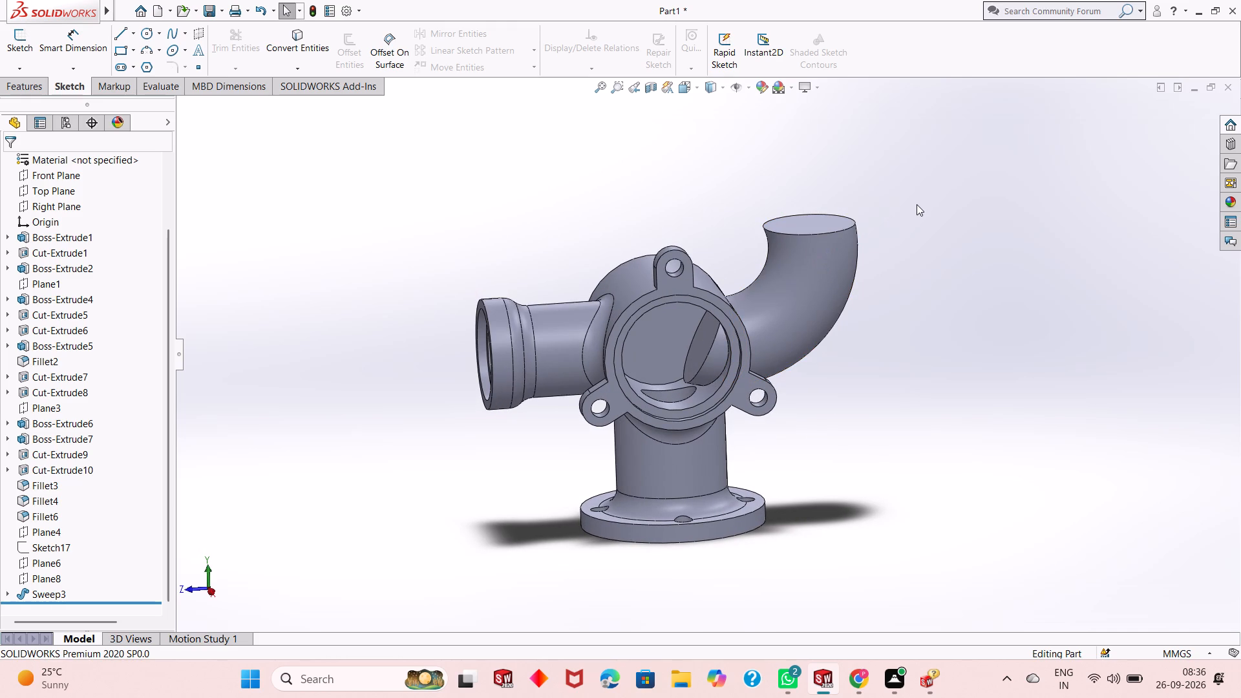
pyautogui.moveTo(917, 206); pyautogui.dragTo(922, 241, button='middle')
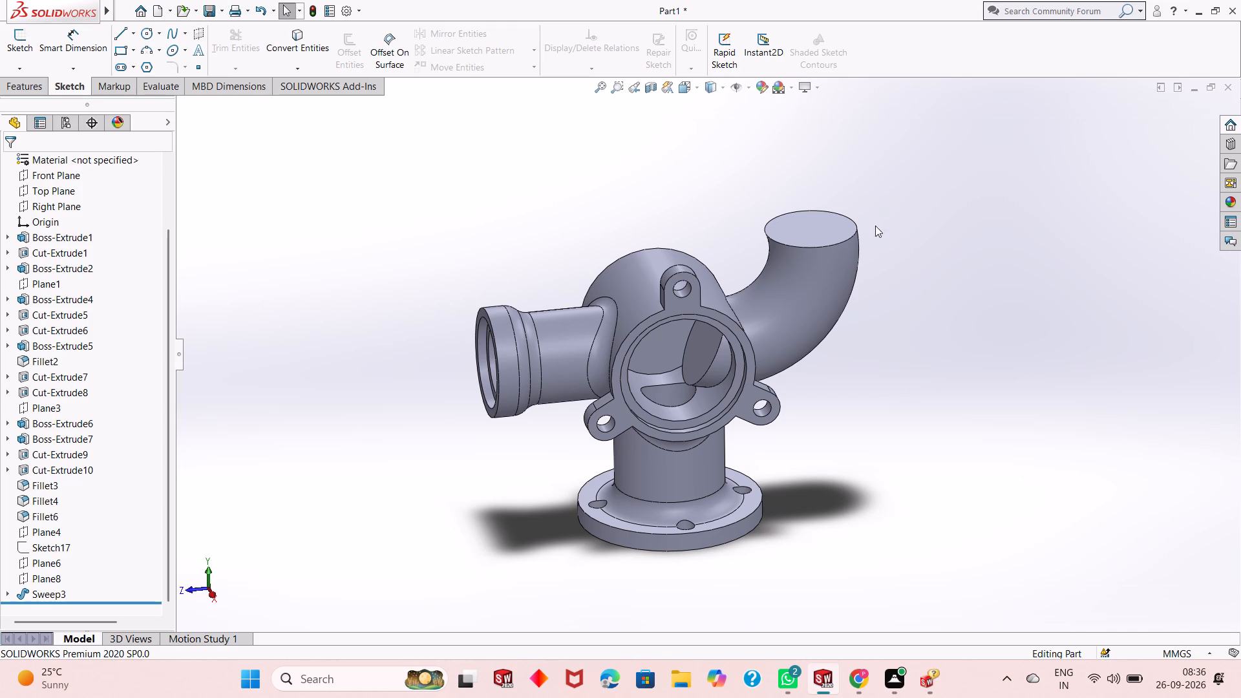
pyautogui.click(785, 214)
pyautogui.click(807, 227)
pyautogui.click(858, 193)
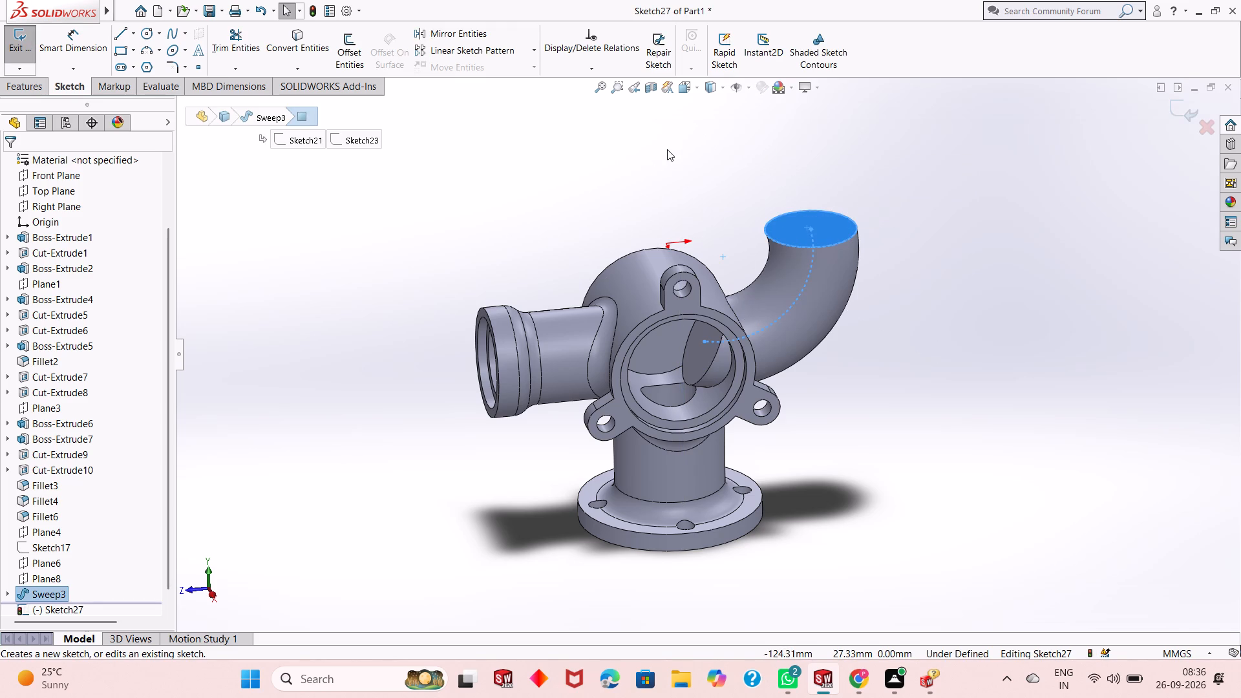
pyautogui.hotkey('ctrl', '8')
pyautogui.click(510, 221)
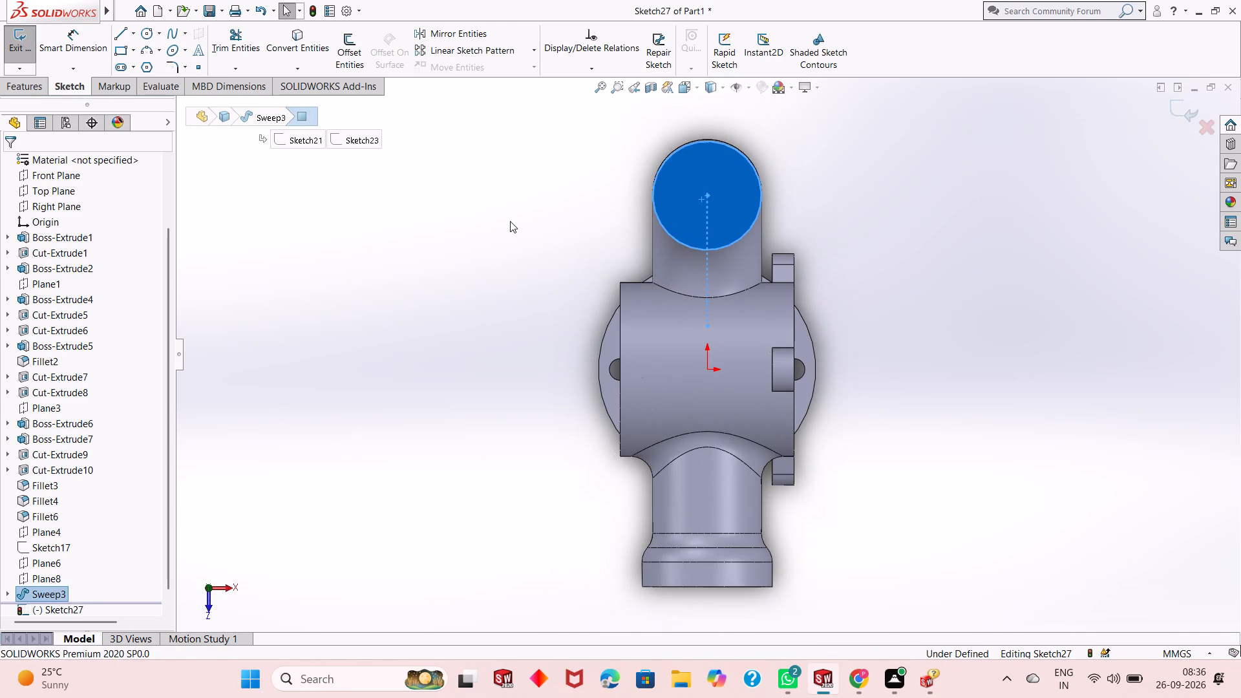
pyautogui.click(144, 34)
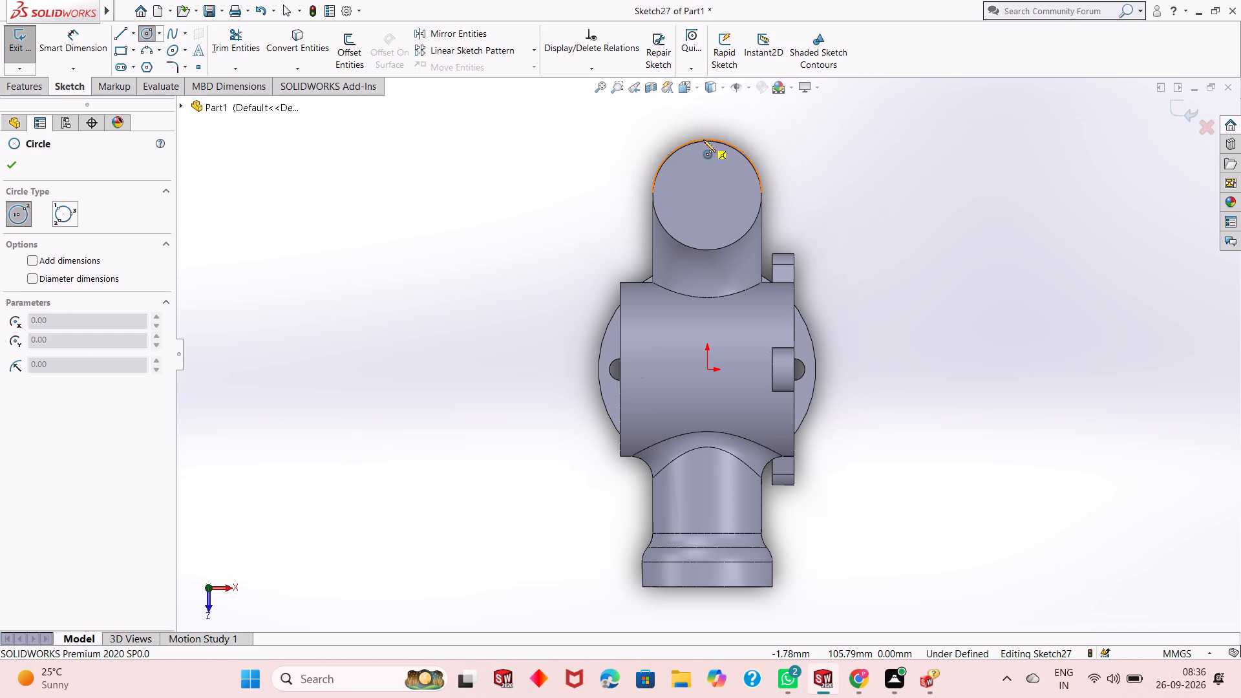
pyautogui.click(705, 193)
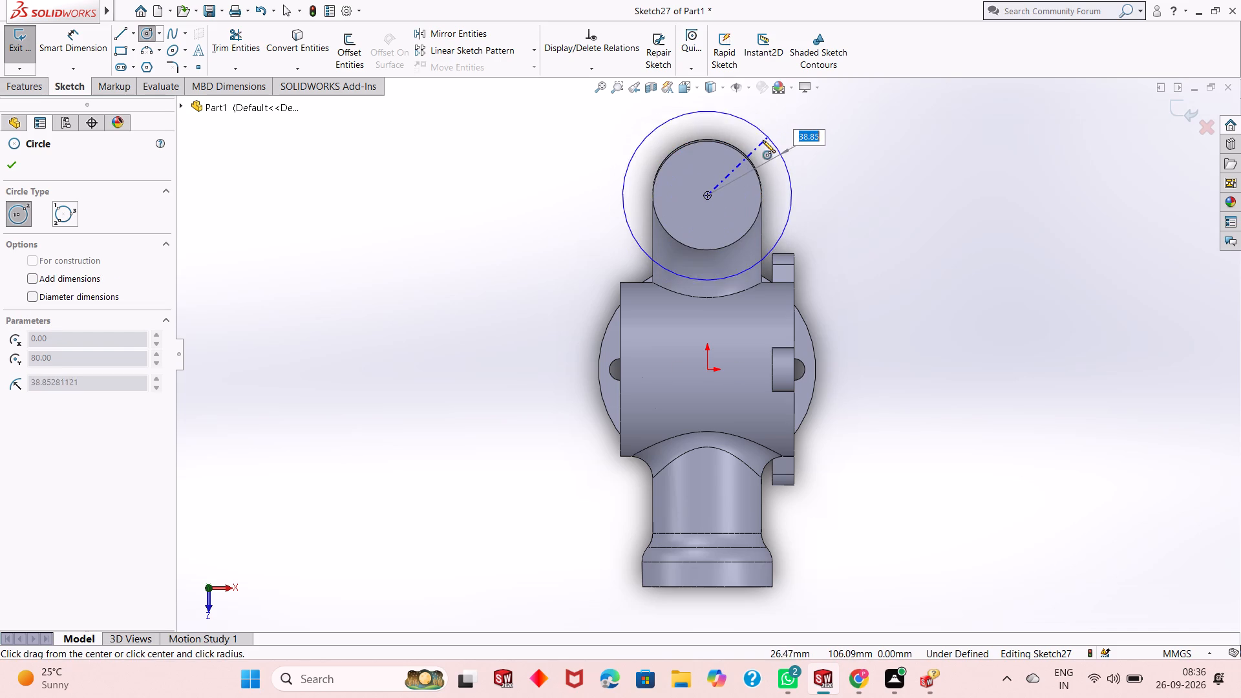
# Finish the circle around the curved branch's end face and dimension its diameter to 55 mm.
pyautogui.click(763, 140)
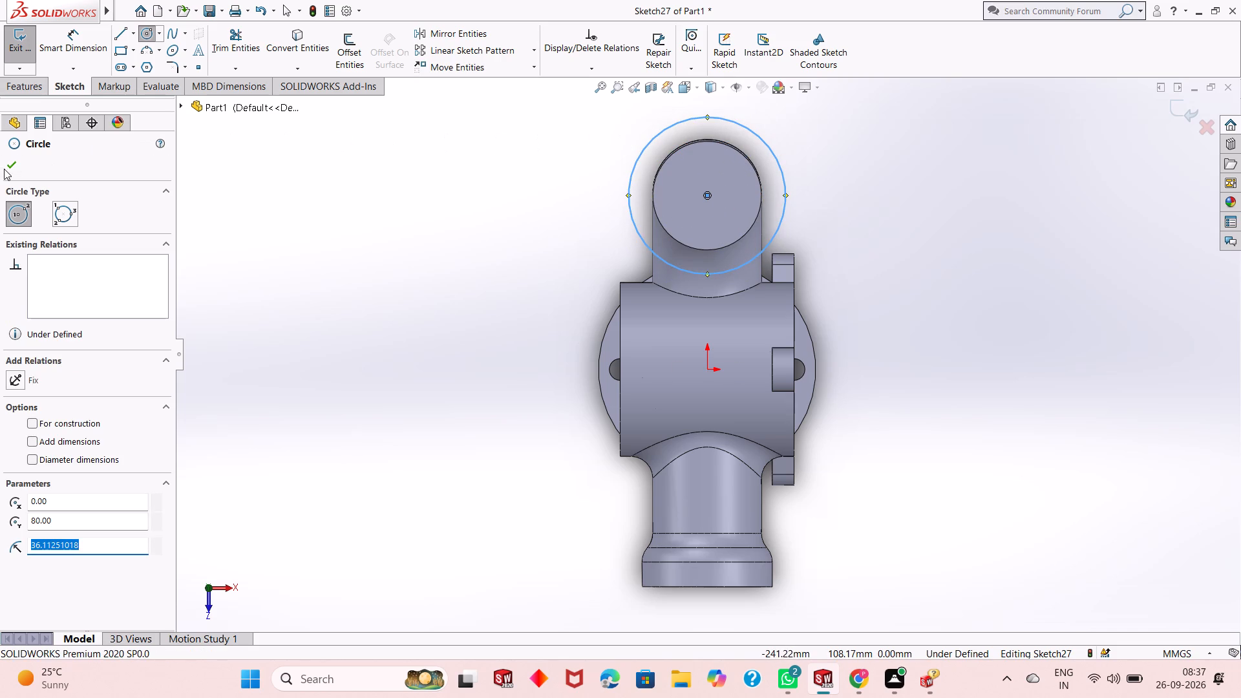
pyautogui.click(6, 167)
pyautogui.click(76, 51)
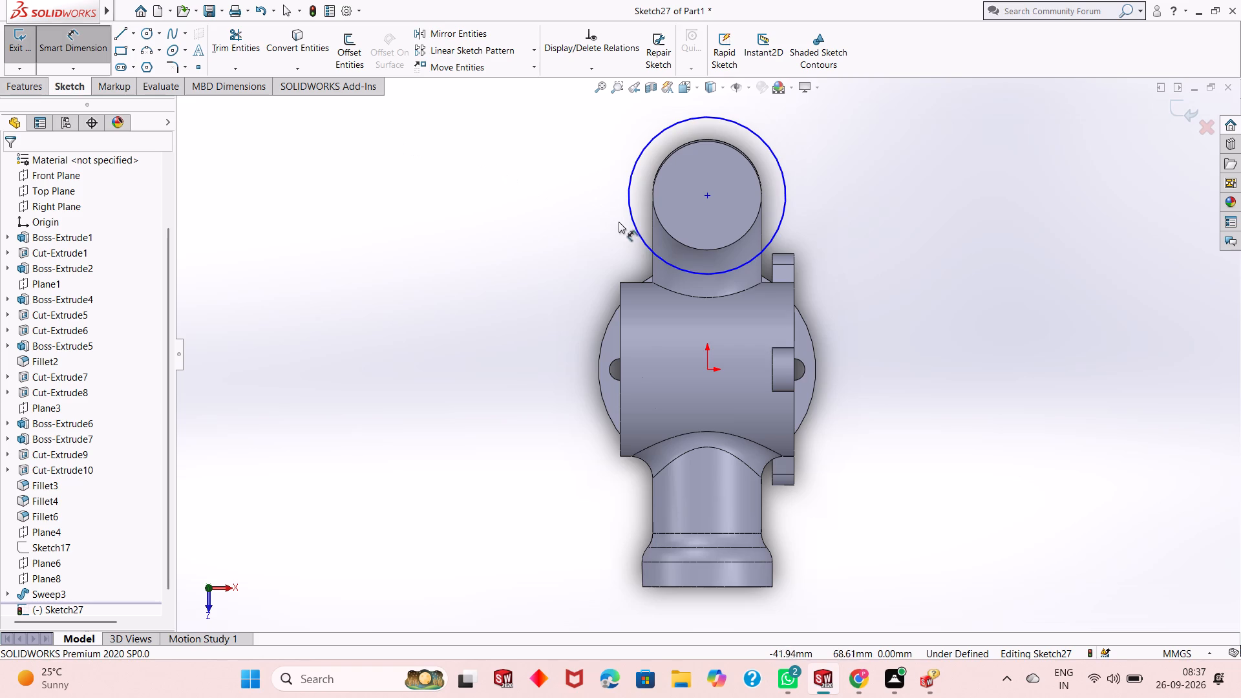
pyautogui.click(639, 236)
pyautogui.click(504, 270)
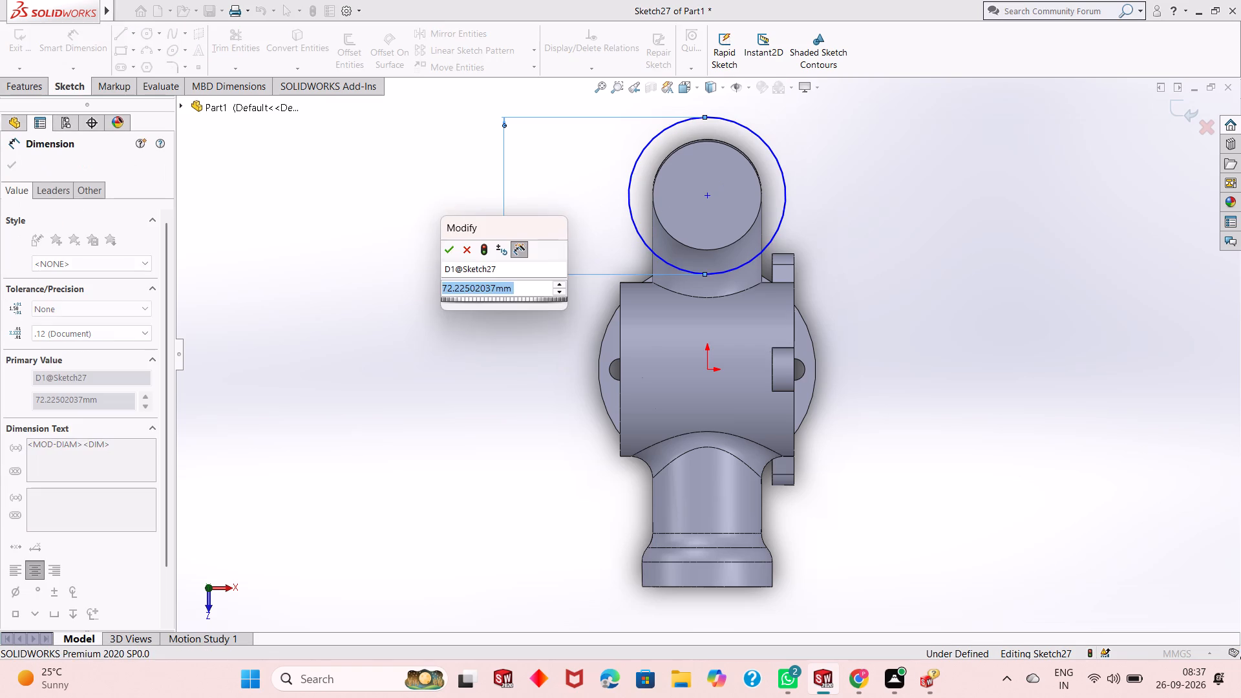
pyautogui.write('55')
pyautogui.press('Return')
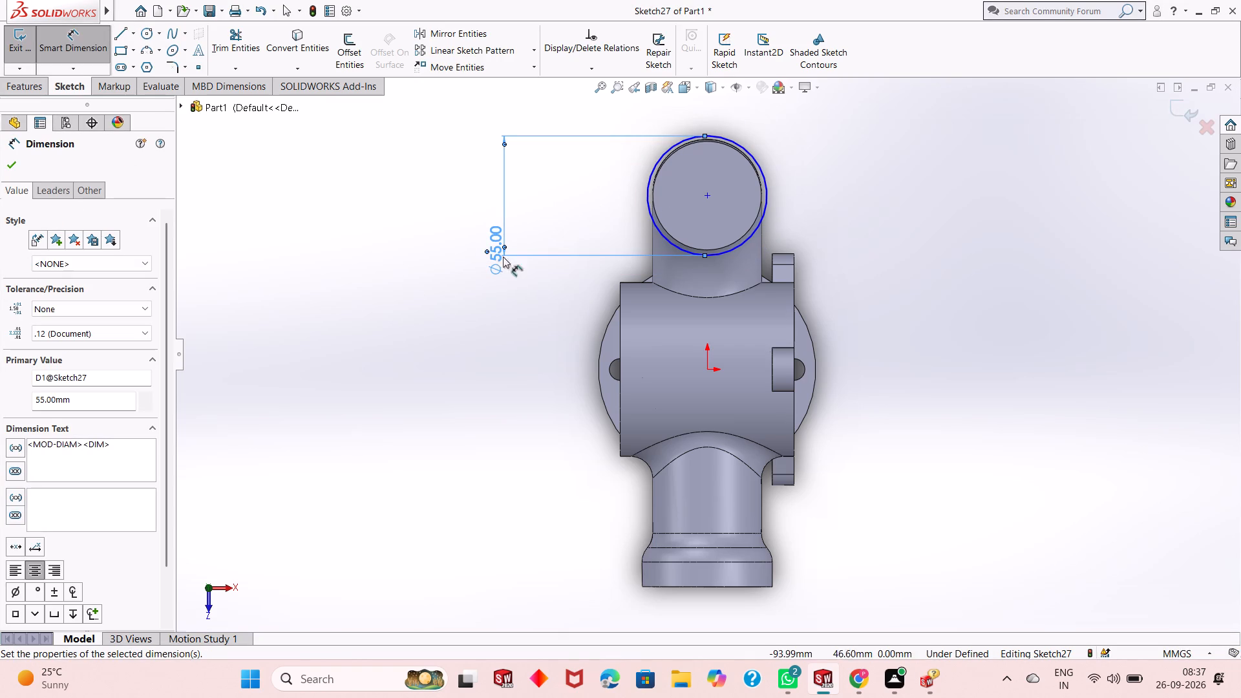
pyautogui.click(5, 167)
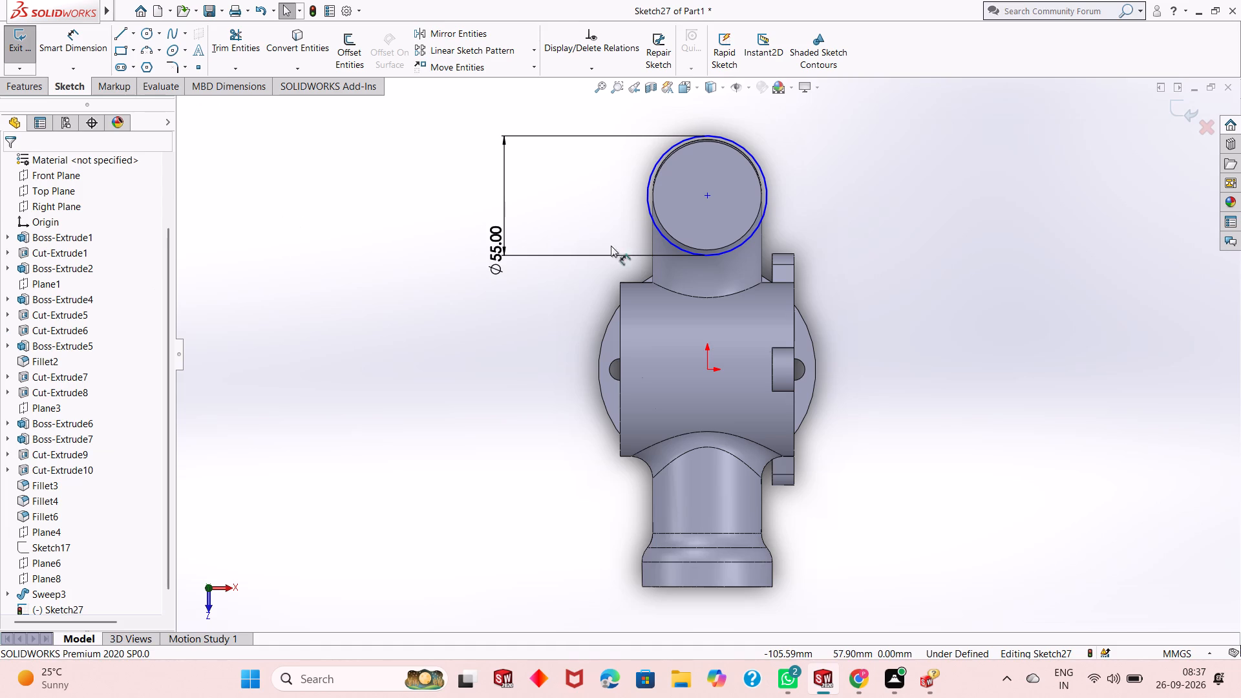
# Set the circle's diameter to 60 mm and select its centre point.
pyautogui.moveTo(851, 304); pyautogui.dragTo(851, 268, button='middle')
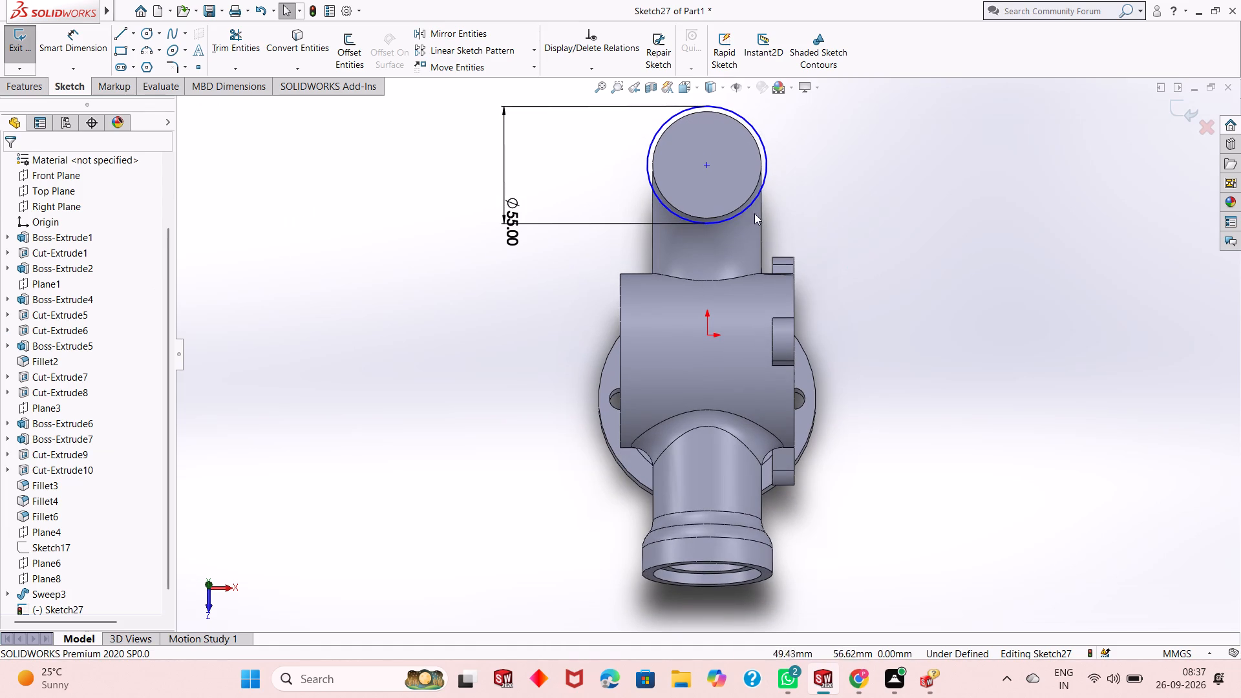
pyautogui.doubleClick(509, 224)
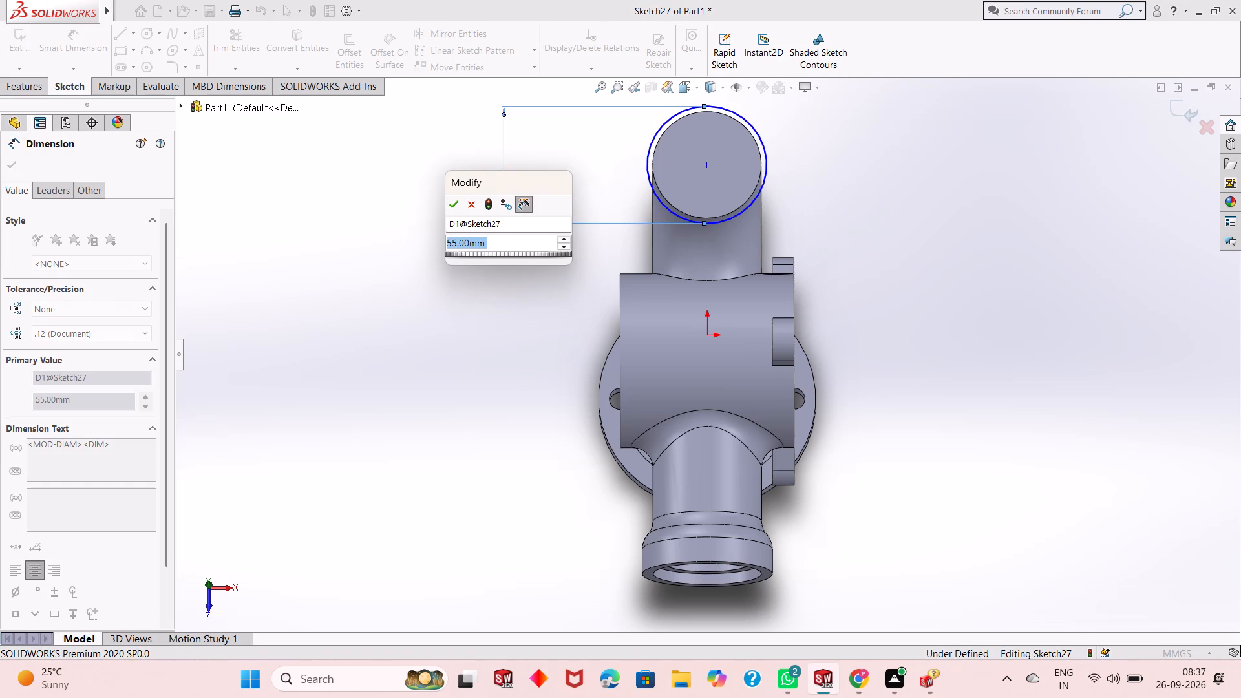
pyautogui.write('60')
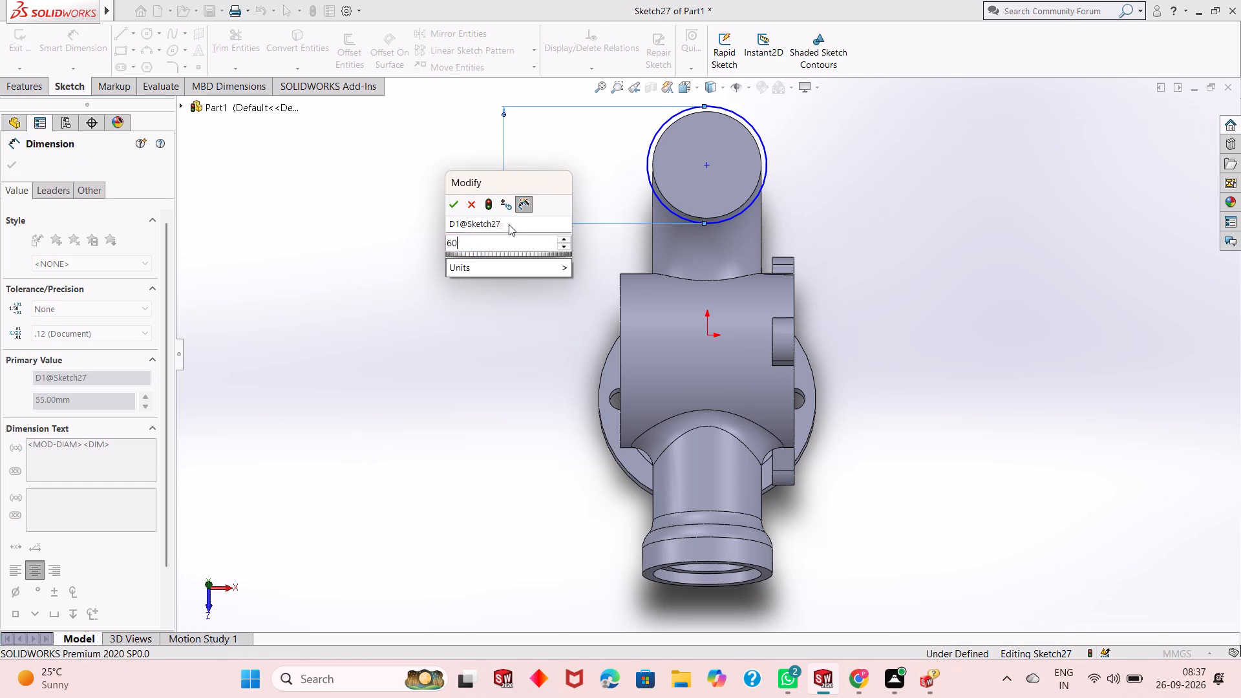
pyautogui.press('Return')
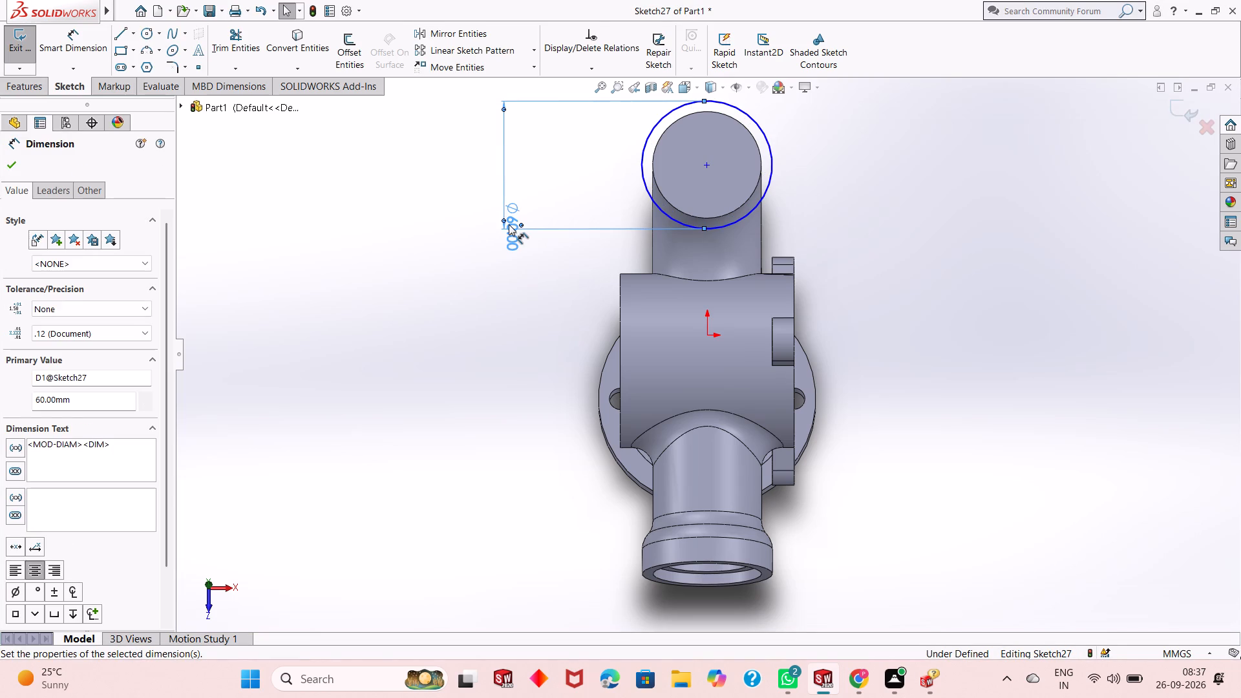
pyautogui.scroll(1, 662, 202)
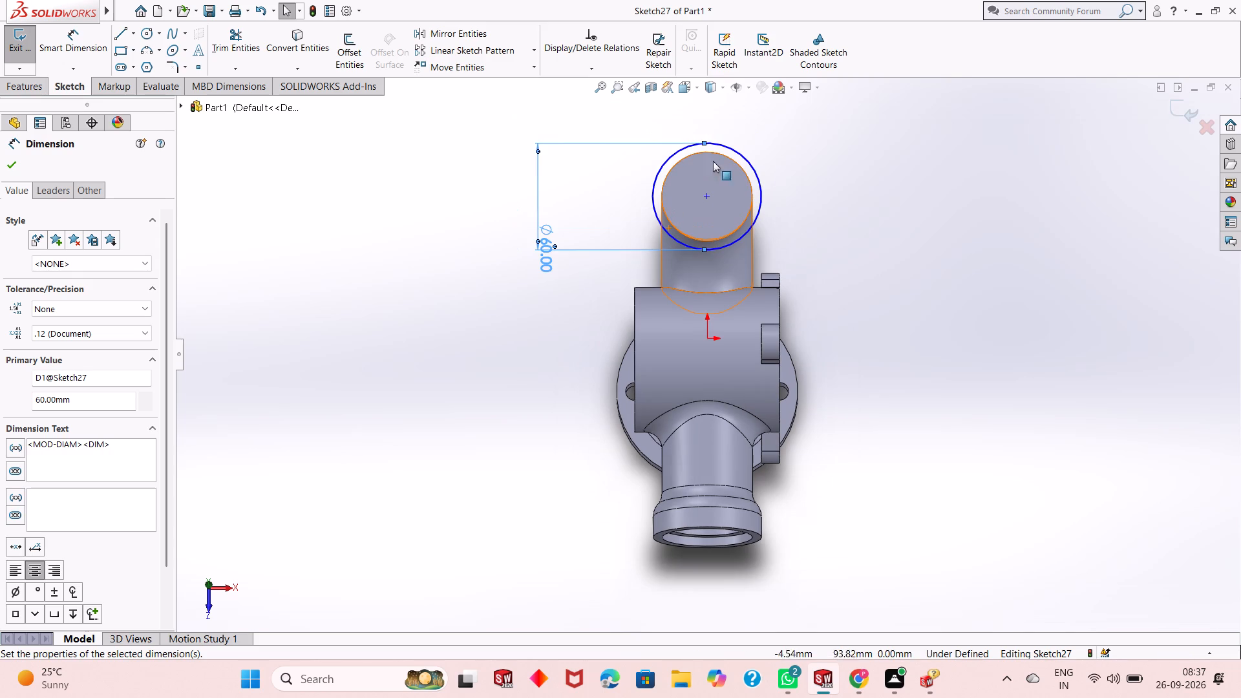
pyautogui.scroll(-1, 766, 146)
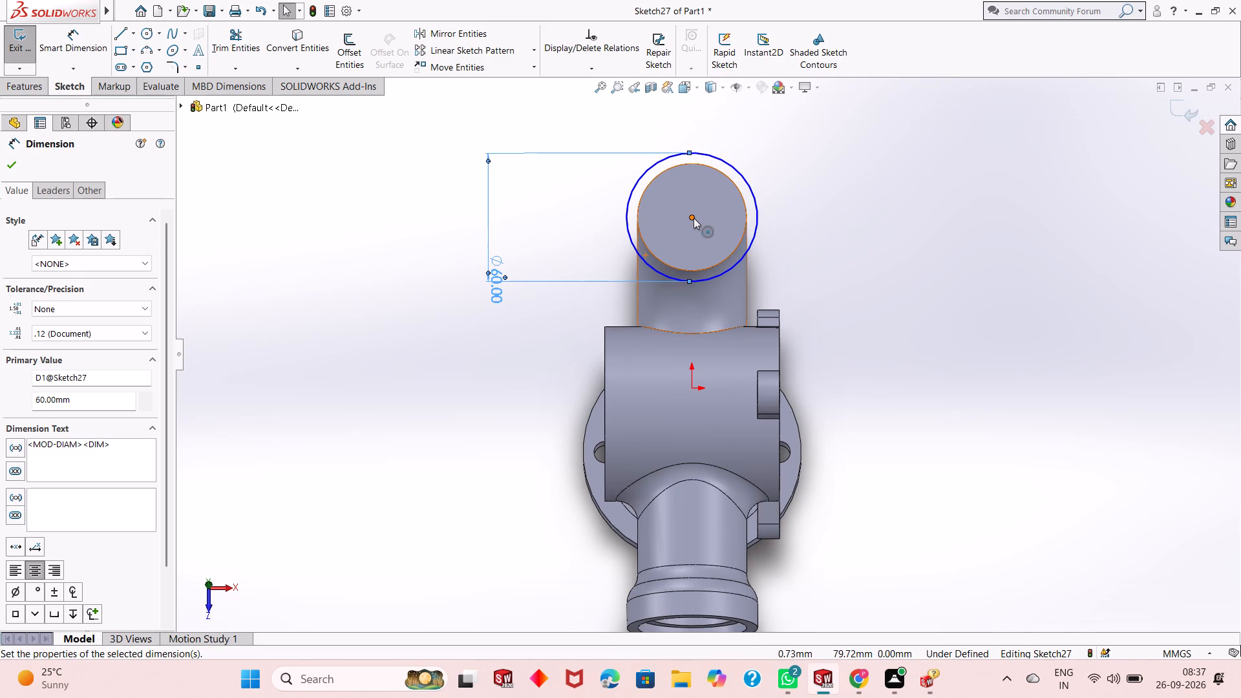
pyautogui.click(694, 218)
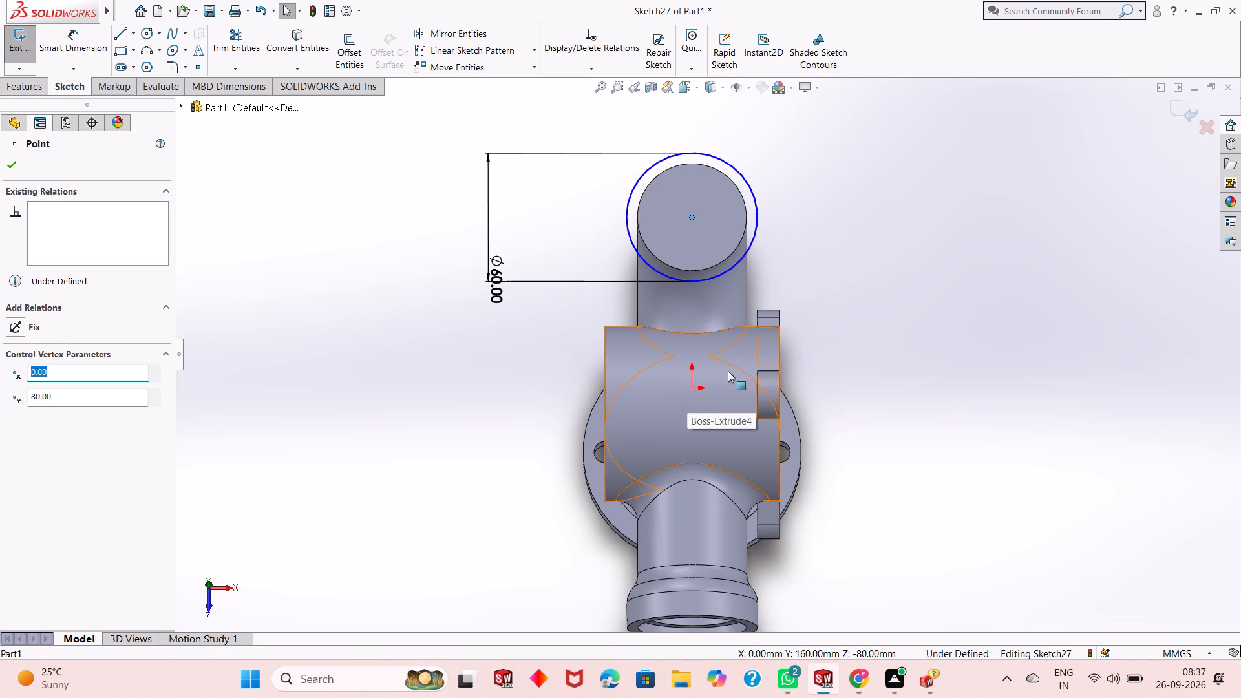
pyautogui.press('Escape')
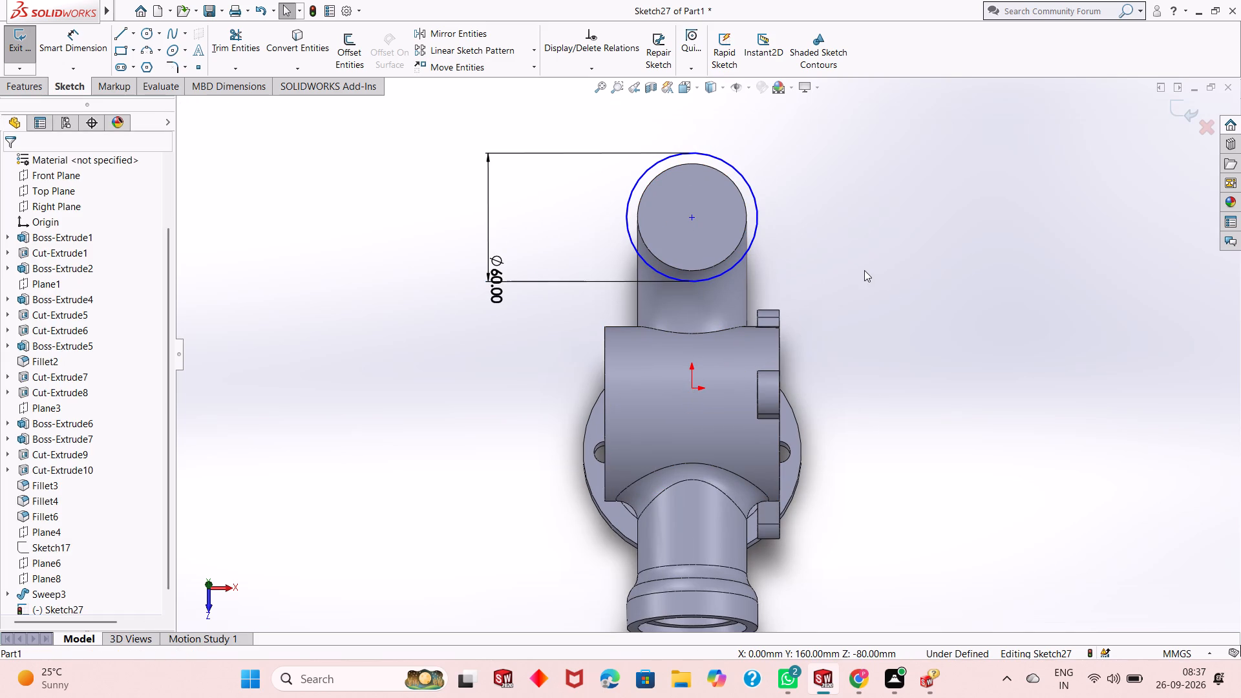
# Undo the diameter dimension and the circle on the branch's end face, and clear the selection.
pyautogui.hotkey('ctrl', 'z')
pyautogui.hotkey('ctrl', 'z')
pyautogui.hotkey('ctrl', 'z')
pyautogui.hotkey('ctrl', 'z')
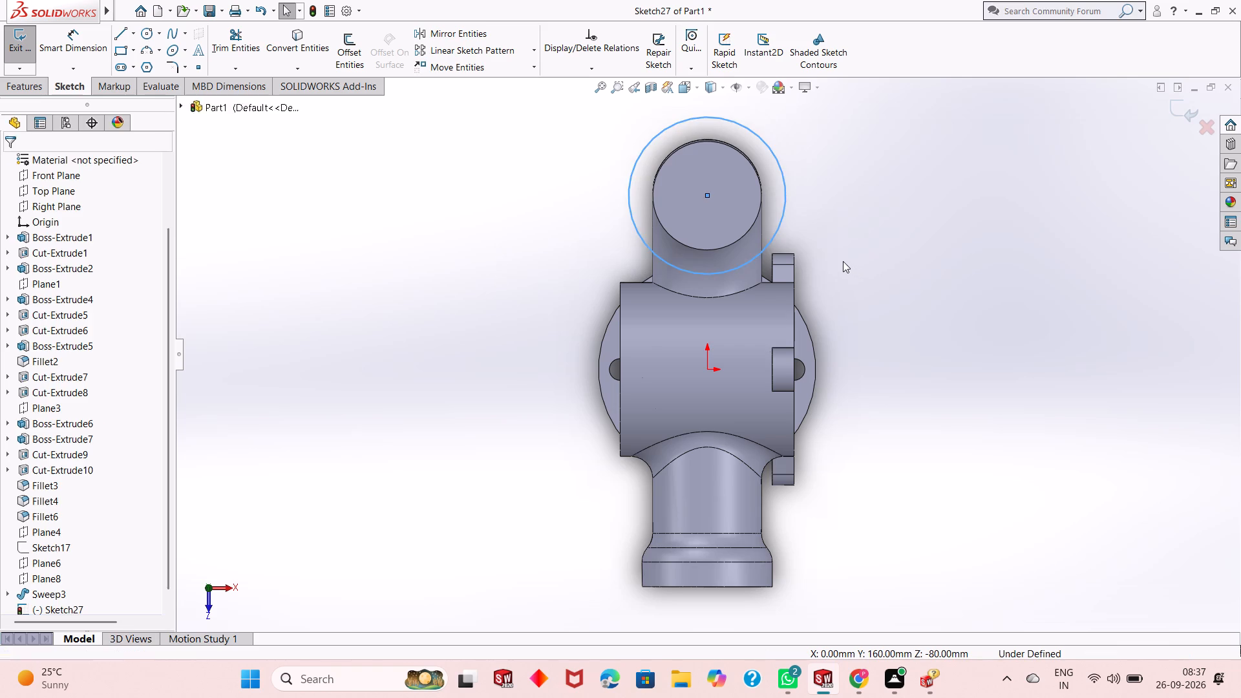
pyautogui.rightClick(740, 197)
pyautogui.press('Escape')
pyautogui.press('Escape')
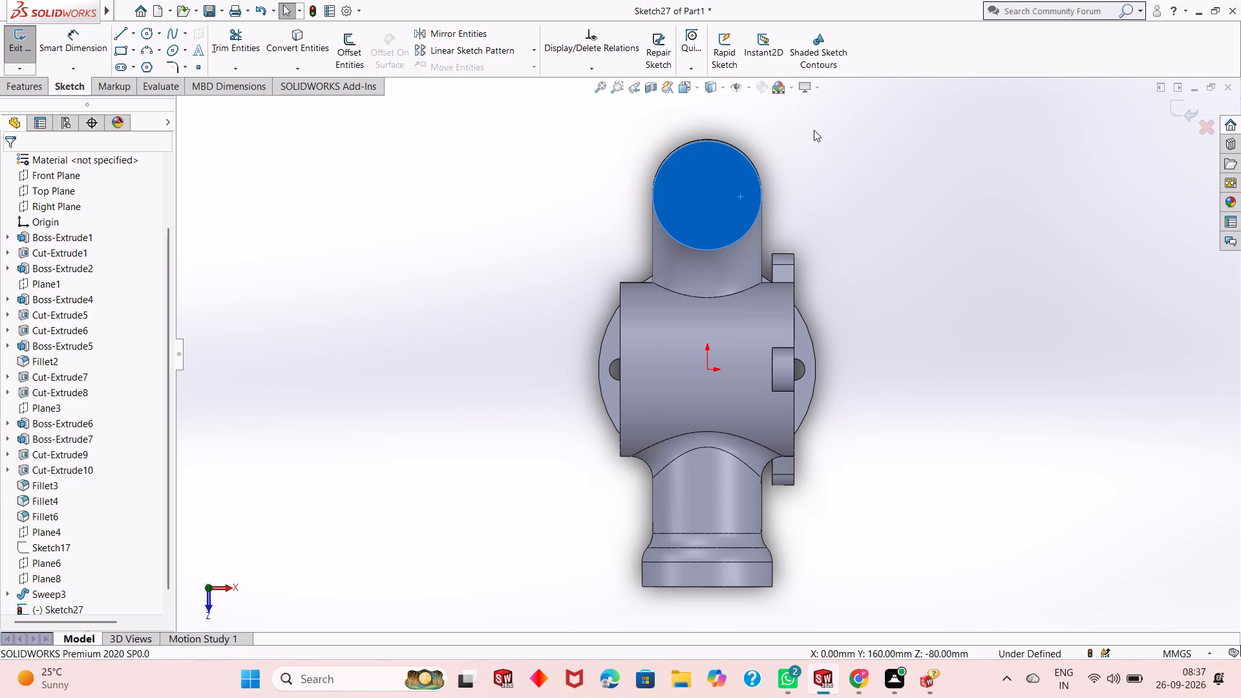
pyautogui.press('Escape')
# Sketch a circle about 36 mm in diameter centred on the curved branch's end face.
pyautogui.click(142, 35)
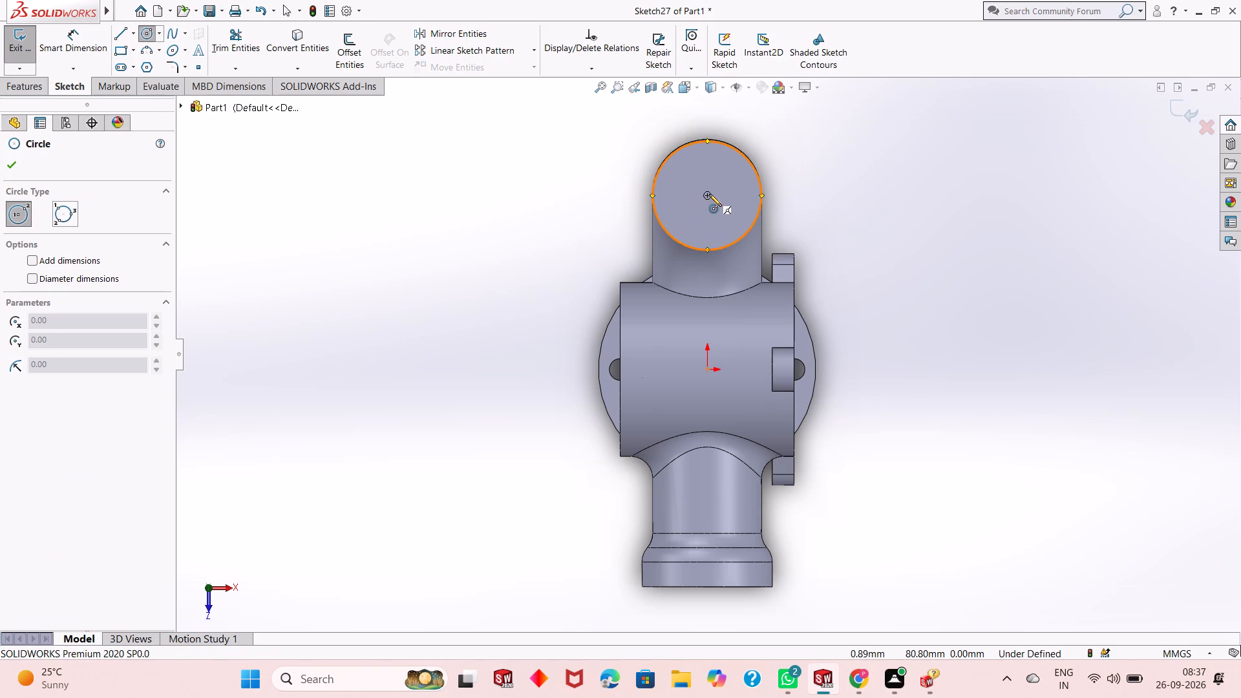
pyautogui.click(709, 194)
pyautogui.click(737, 171)
pyautogui.press('Escape')
pyautogui.press('Escape')
pyautogui.press('Escape')
pyautogui.press('Escape')
pyautogui.press('Escape')
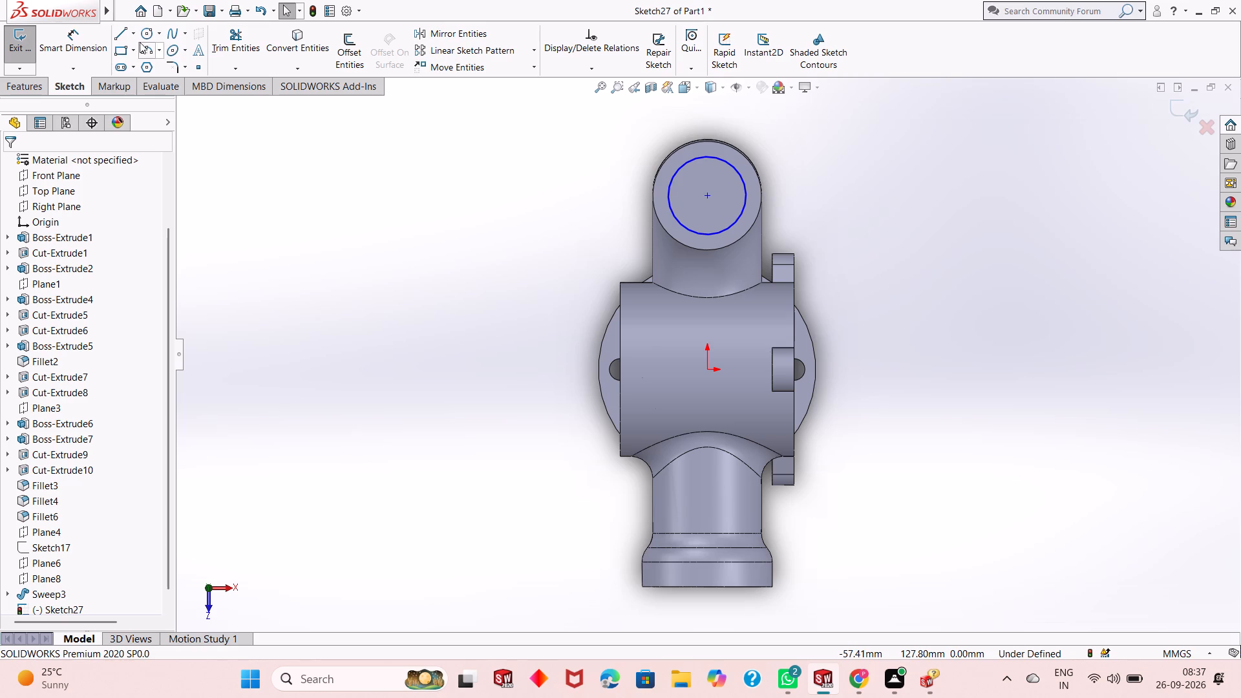
# Dimension the diameter of the circle on the branch's end face to 35 mm.
pyautogui.click(95, 43)
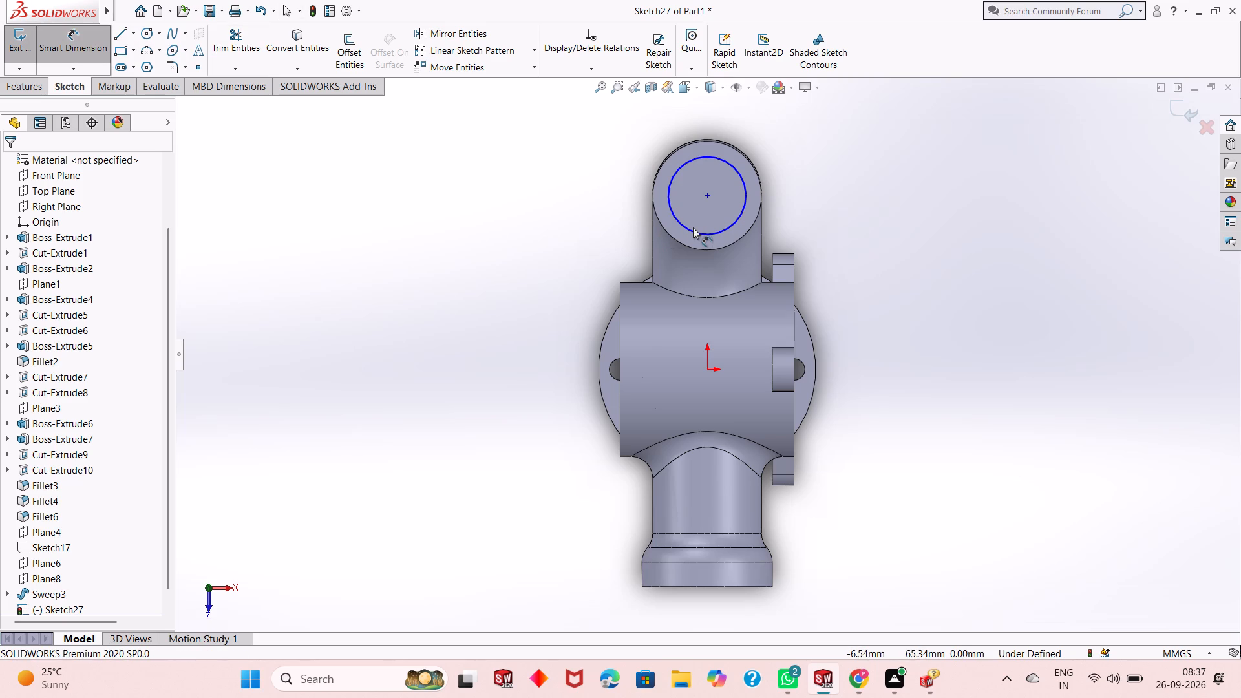
pyautogui.click(692, 230)
pyautogui.click(566, 268)
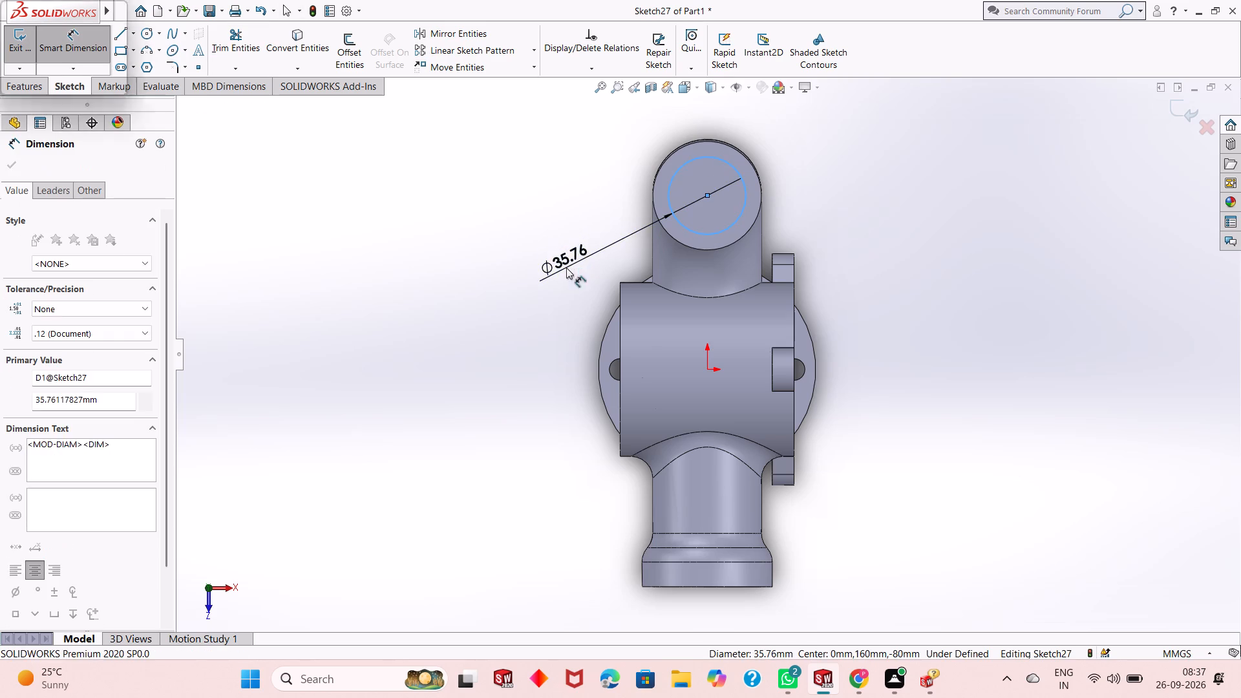
pyautogui.write('35')
pyautogui.press('Return')
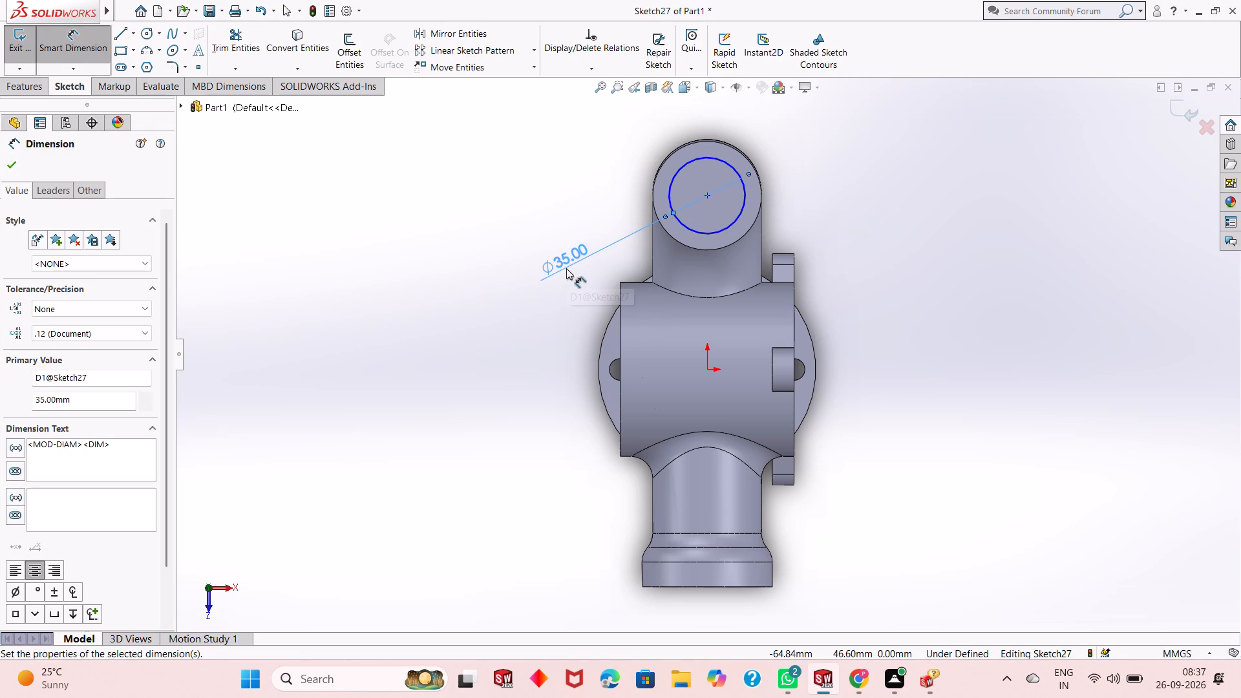
# Set the diameter of the circle on the branch's end face to 60 mm.
pyautogui.doubleClick(566, 268)
pyautogui.write('60')
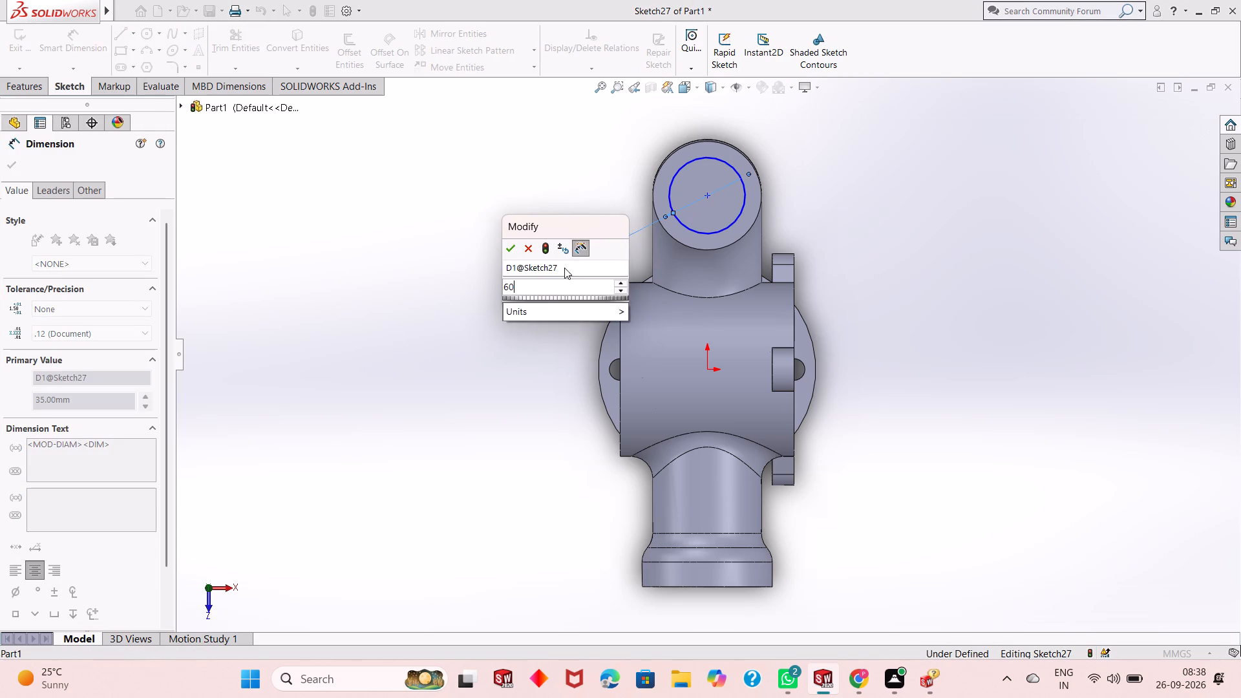
pyautogui.press('Return')
pyautogui.rightClick(326, 213)
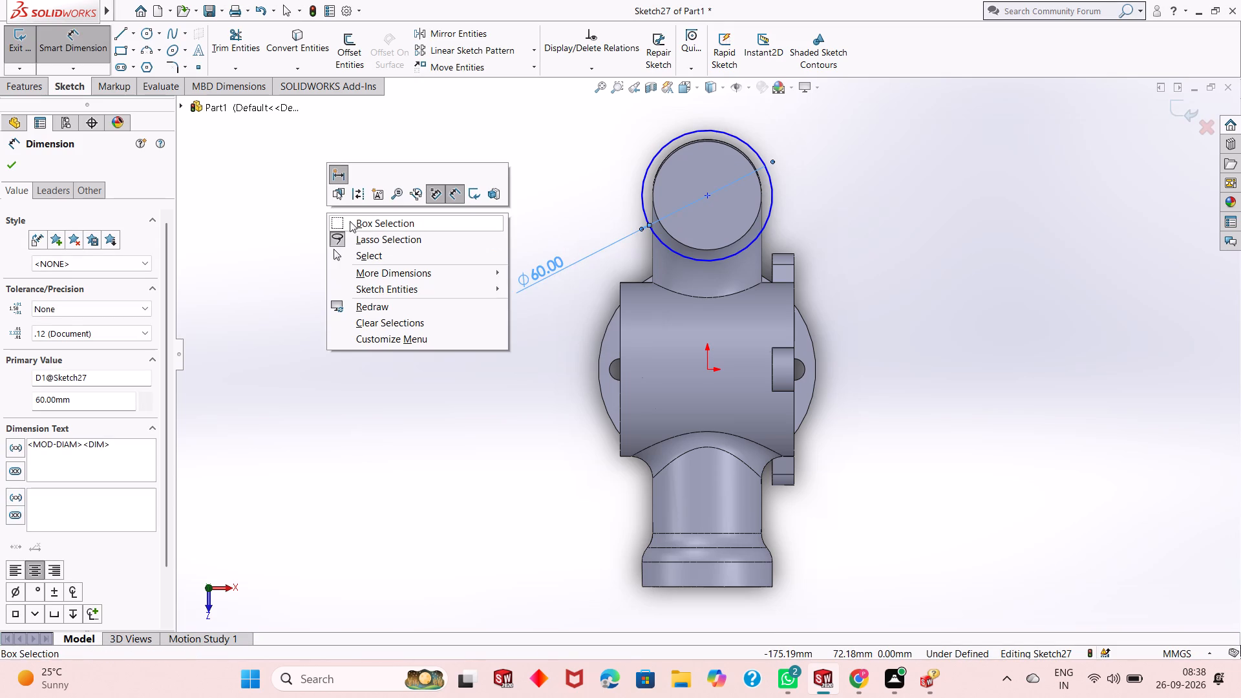
pyautogui.click(375, 255)
# Sketch two small circles, about 24 and 25 mm in diameter, on opposite sides of the 60 mm circle, level with its centre.
pyautogui.scroll(1, 732, 334)
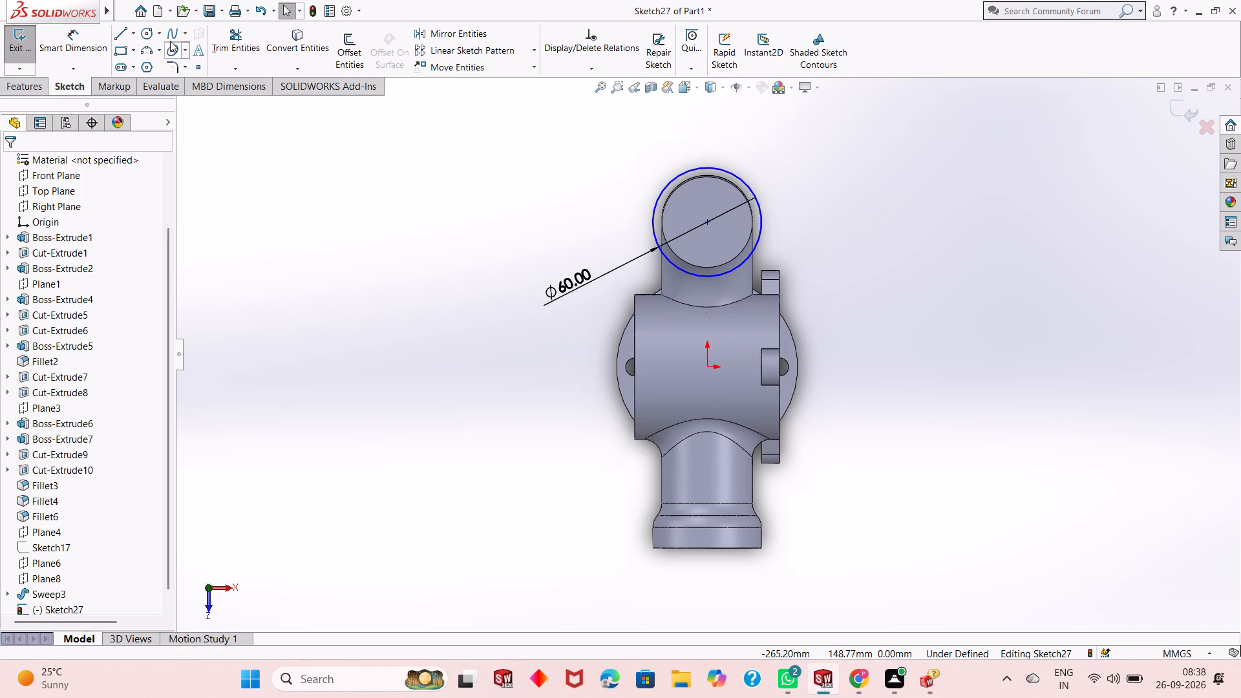
pyautogui.click(145, 32)
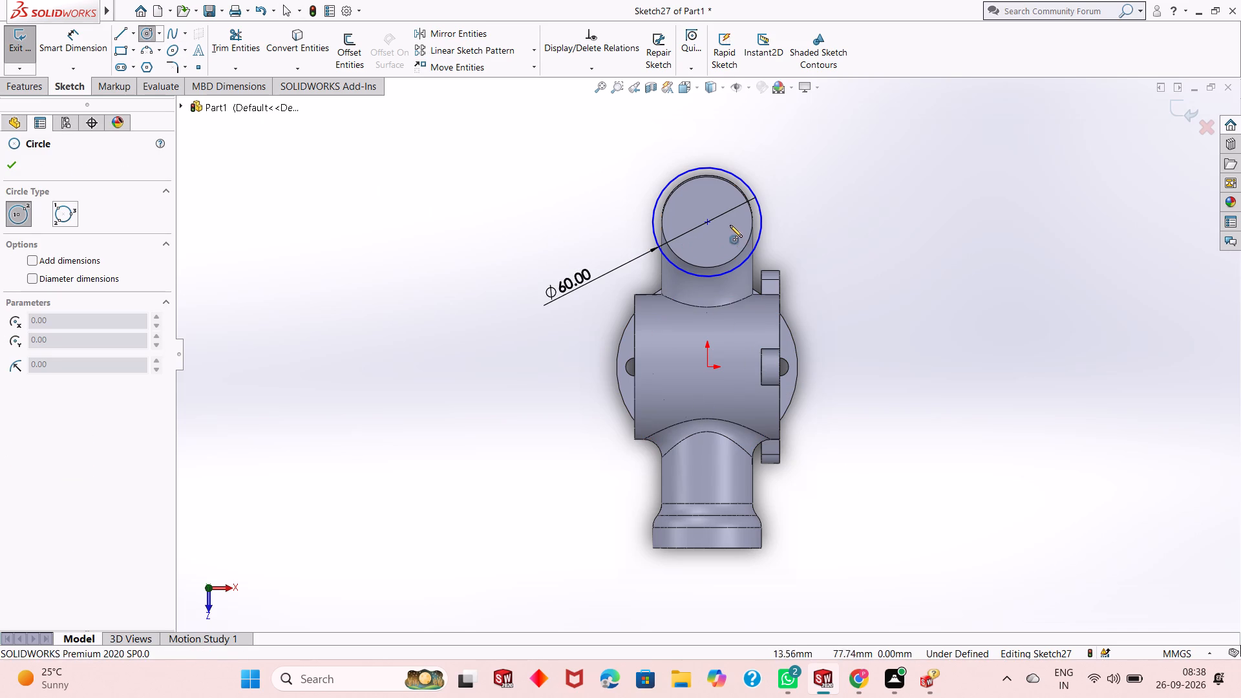
pyautogui.click(542, 224)
pyautogui.click(554, 204)
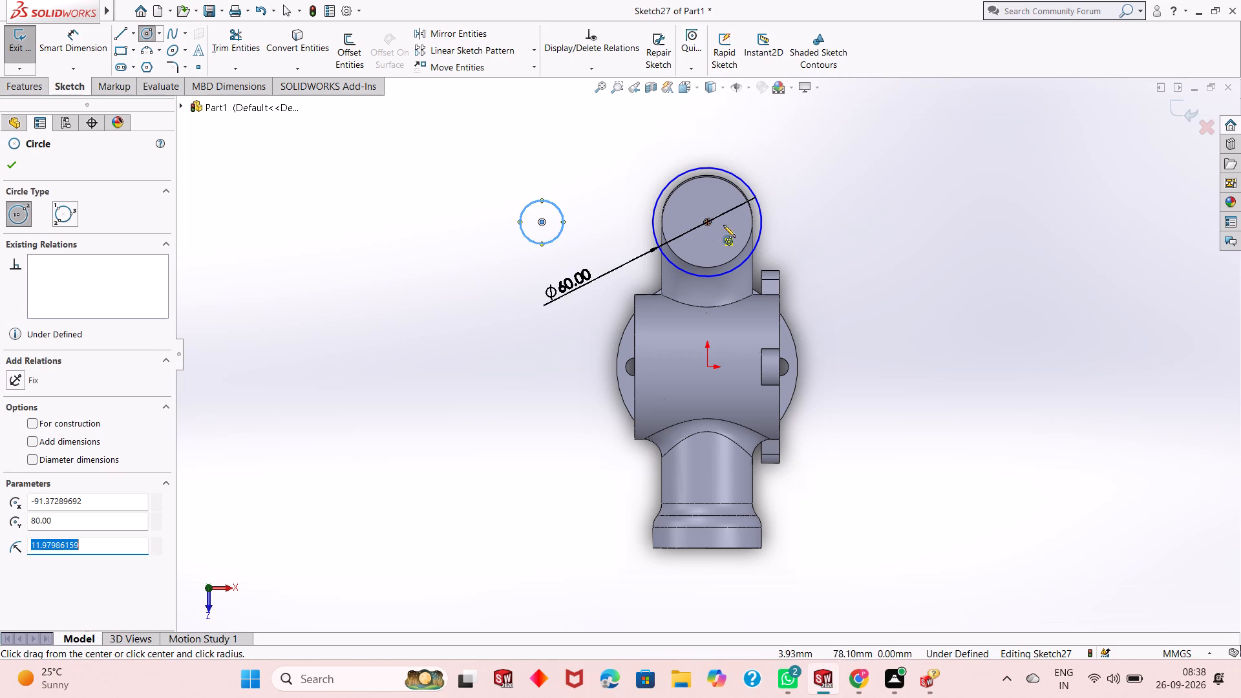
pyautogui.click(850, 222)
pyautogui.click(862, 203)
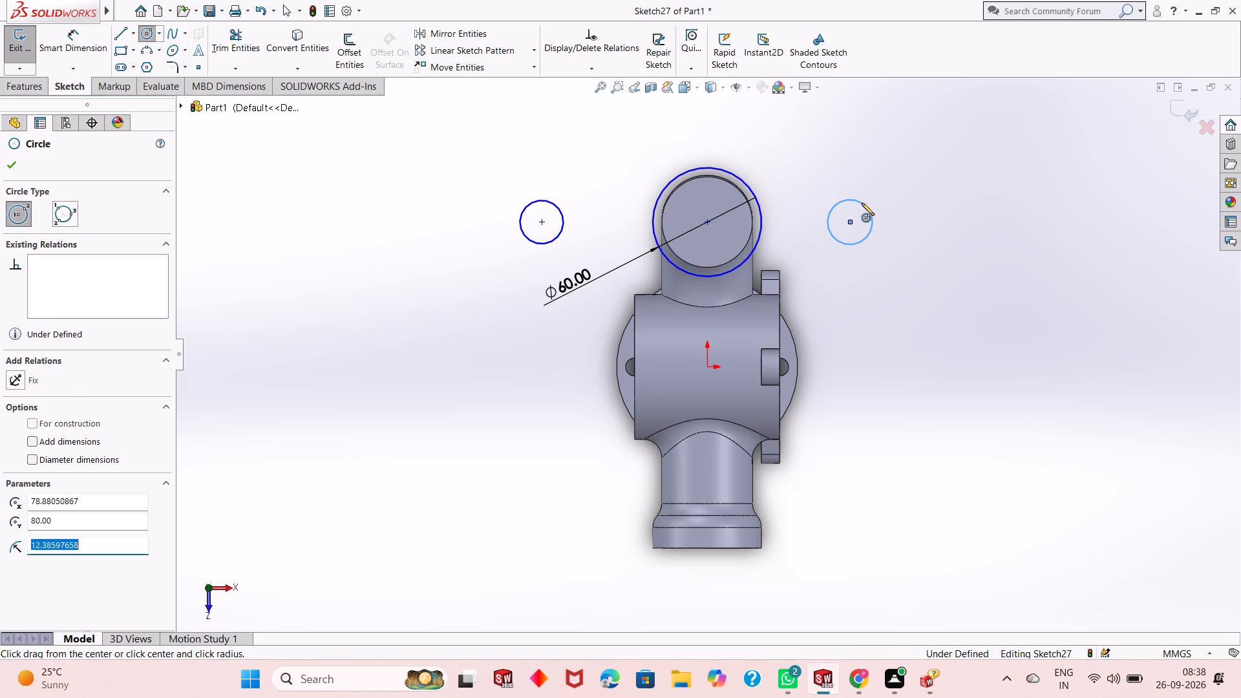
pyautogui.rightClick(326, 183)
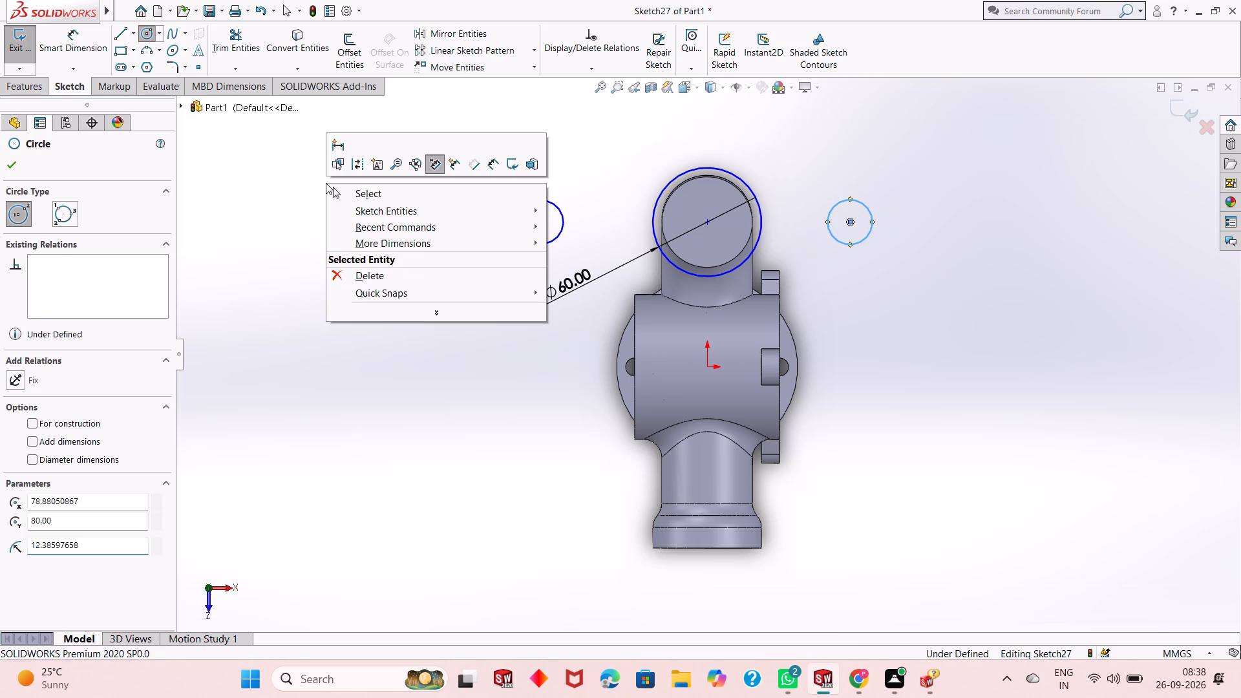
pyautogui.click(390, 193)
# Dimension the diameters of both small side circles to 30 mm.
pyautogui.click(93, 47)
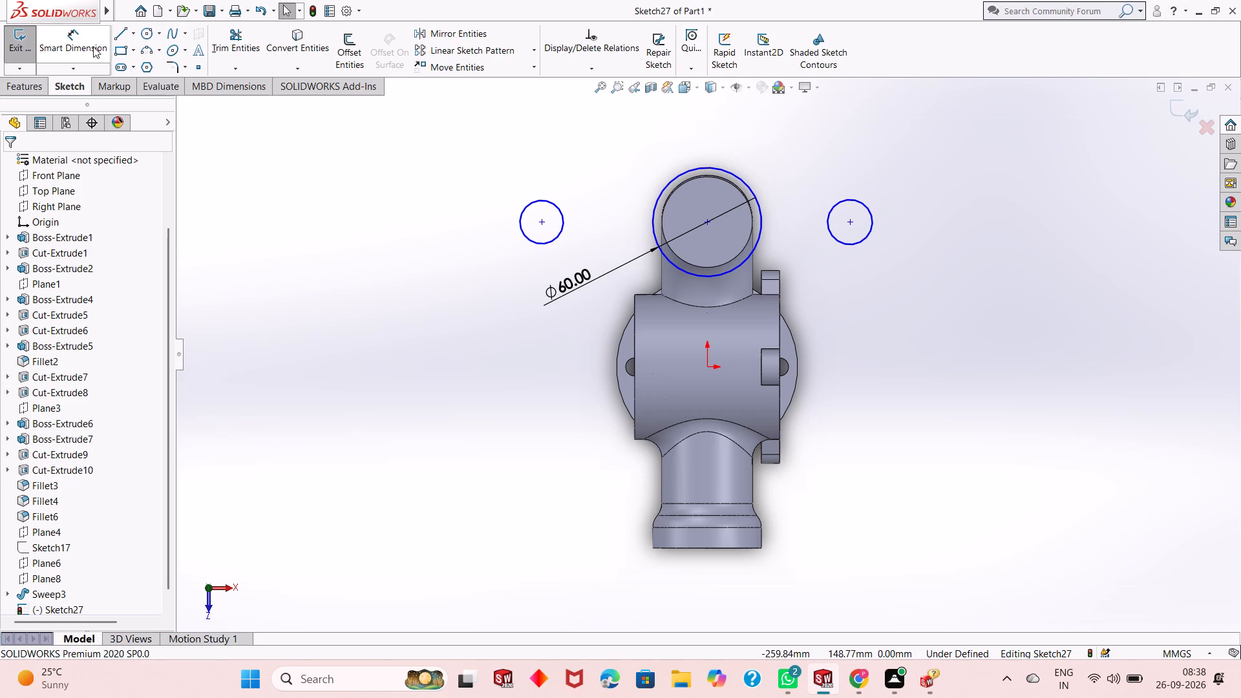
pyautogui.click(527, 235)
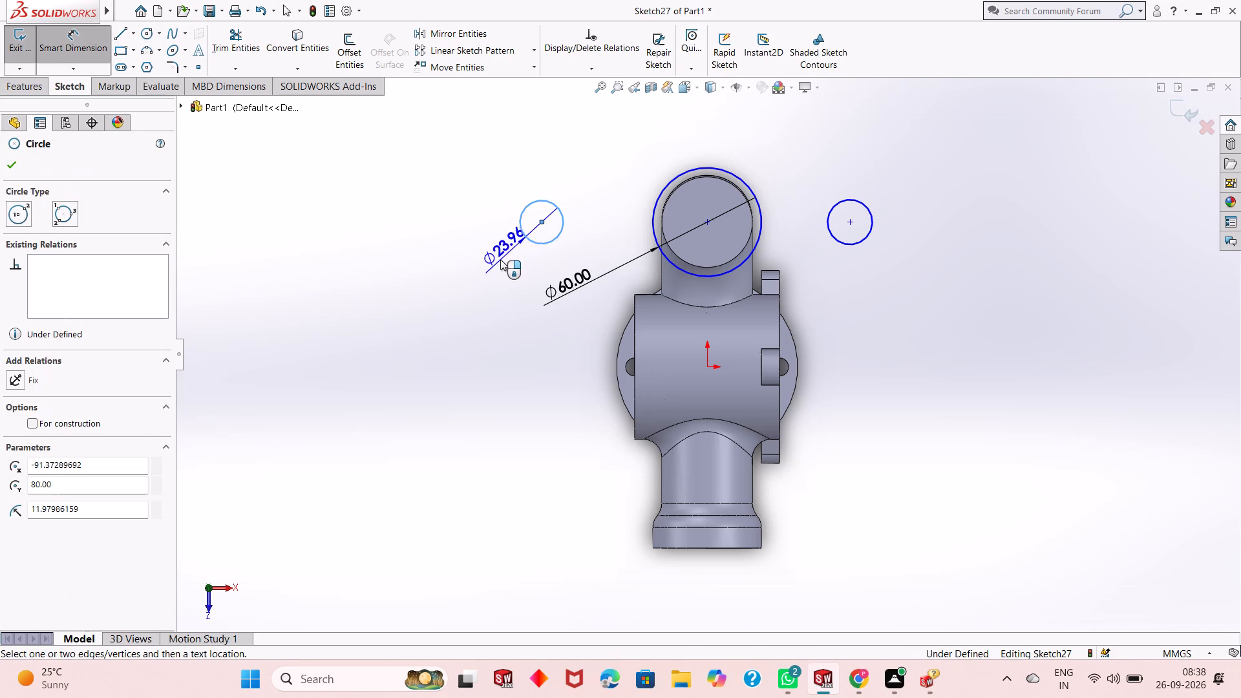
pyautogui.click(493, 266)
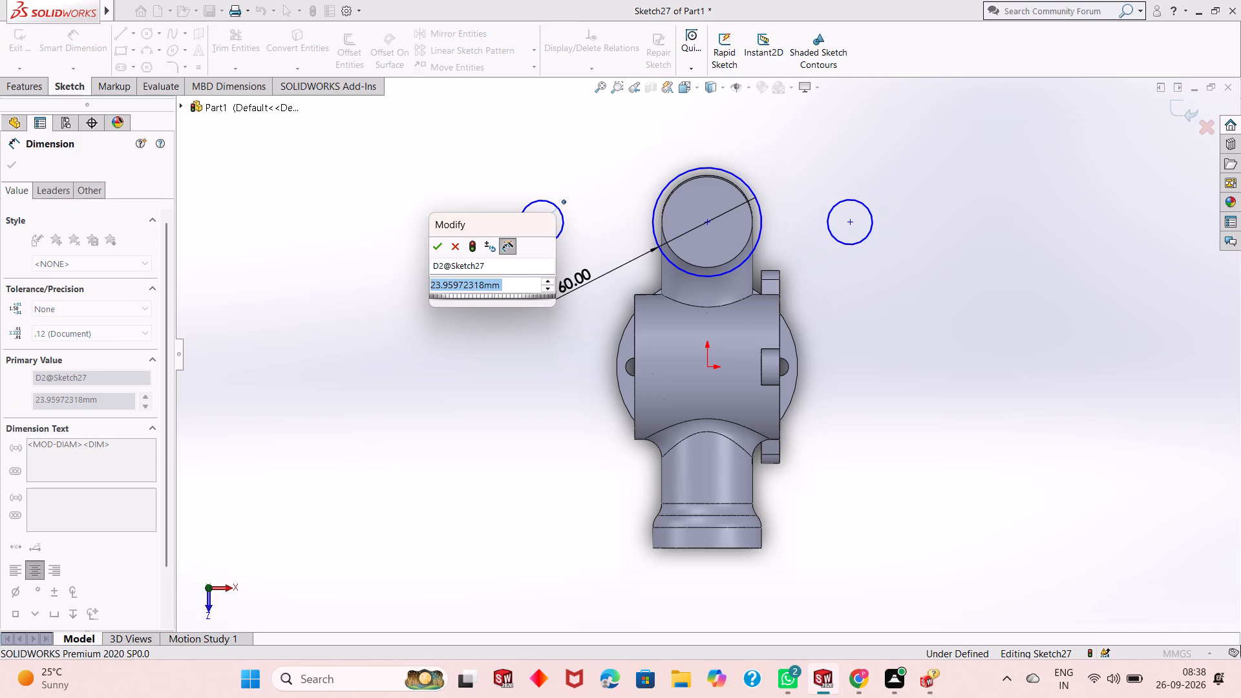
pyautogui.write('30')
pyautogui.press('Return')
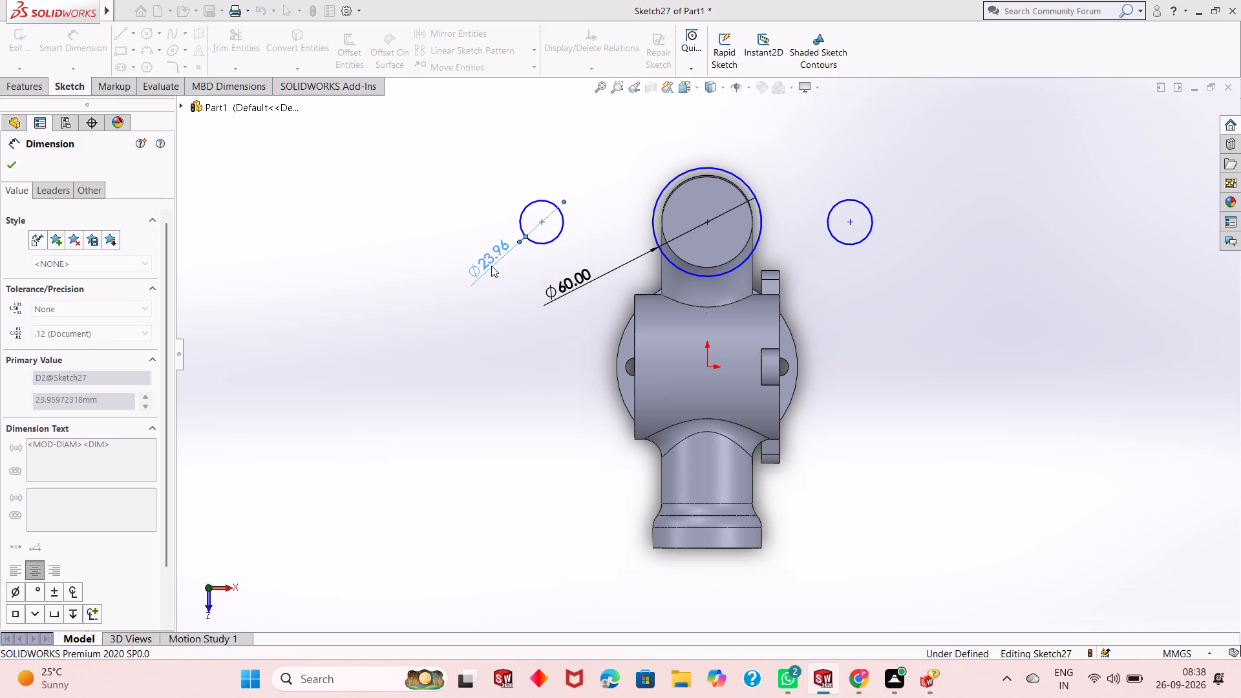
pyautogui.click(866, 239)
pyautogui.click(948, 326)
pyautogui.write('30')
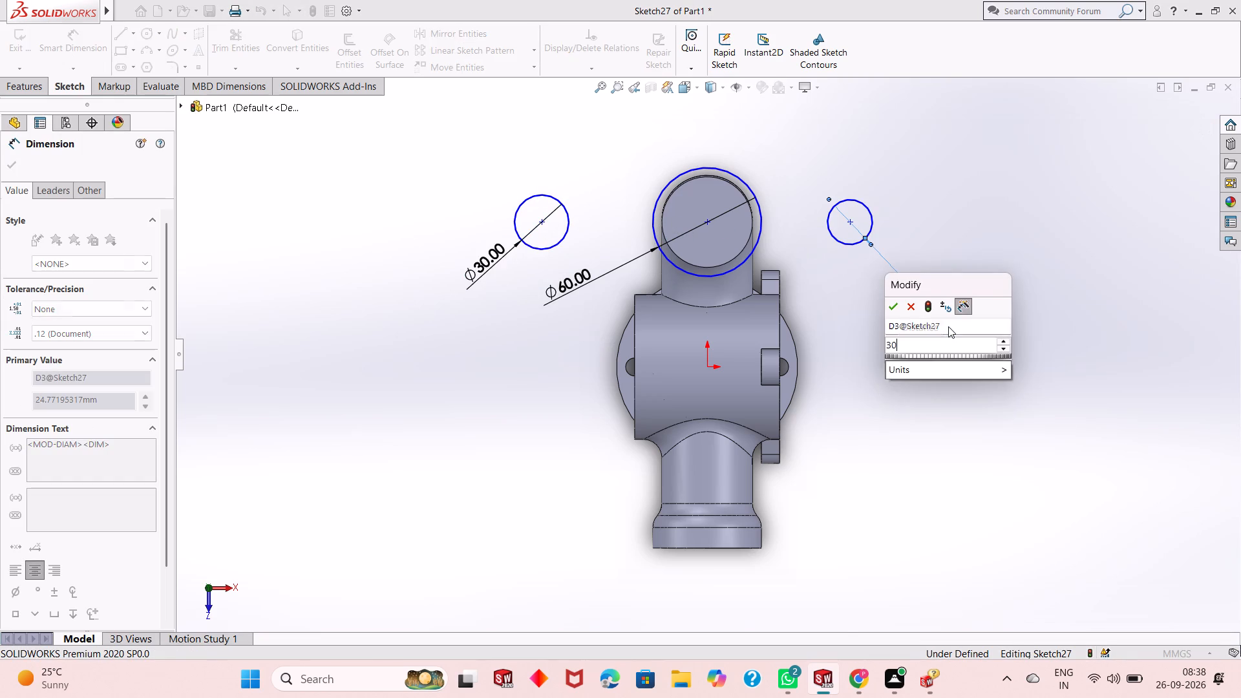
pyautogui.press('Return')
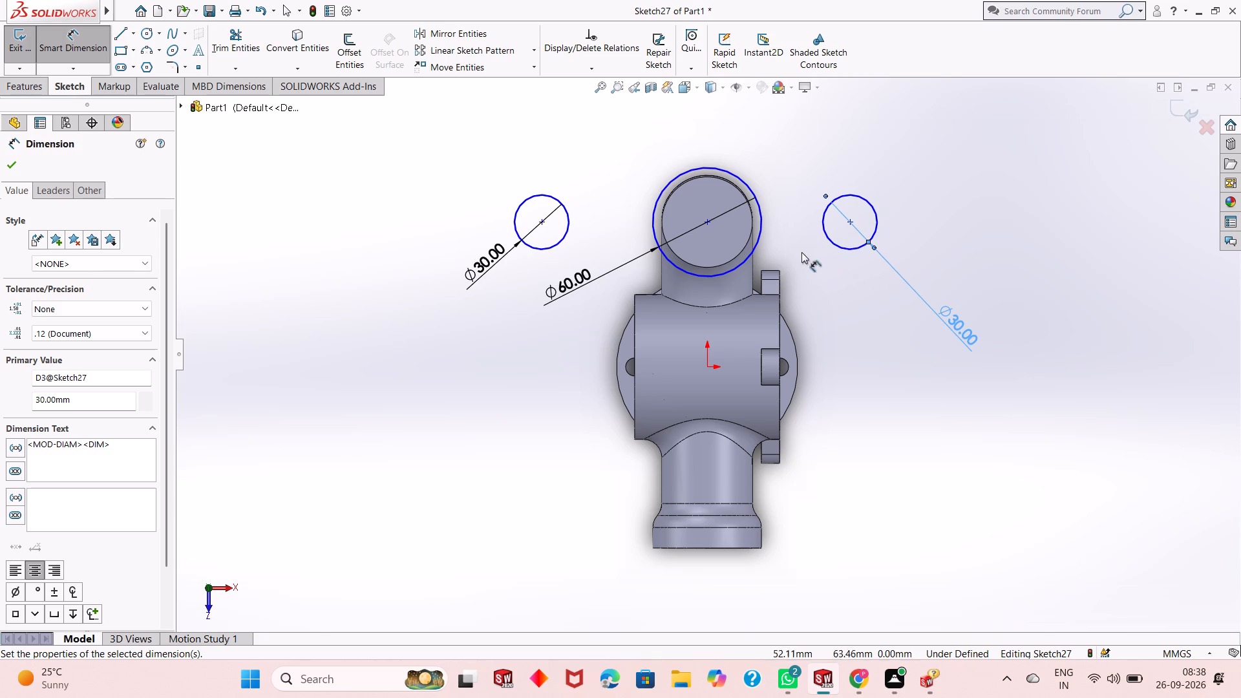
# Dimension the 60 mm circle's centre vertically from the origin and horizontally from the left edge of the main body.
pyautogui.click(708, 222)
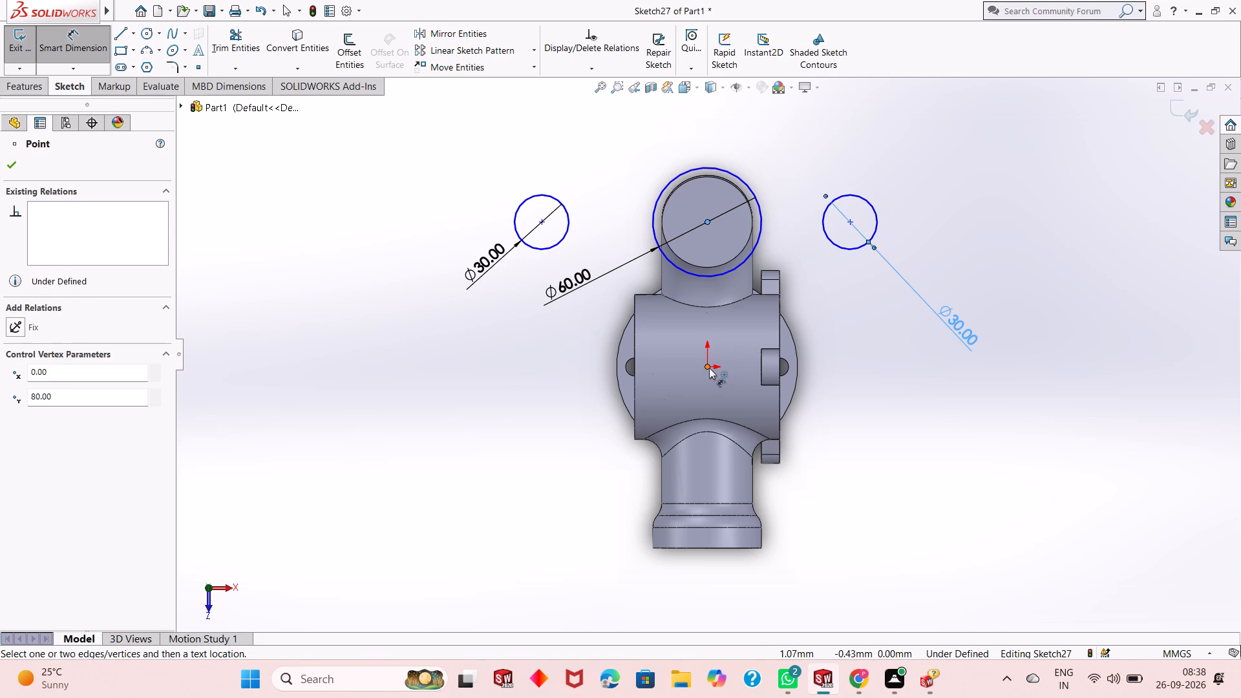
pyautogui.click(709, 368)
pyautogui.click(397, 365)
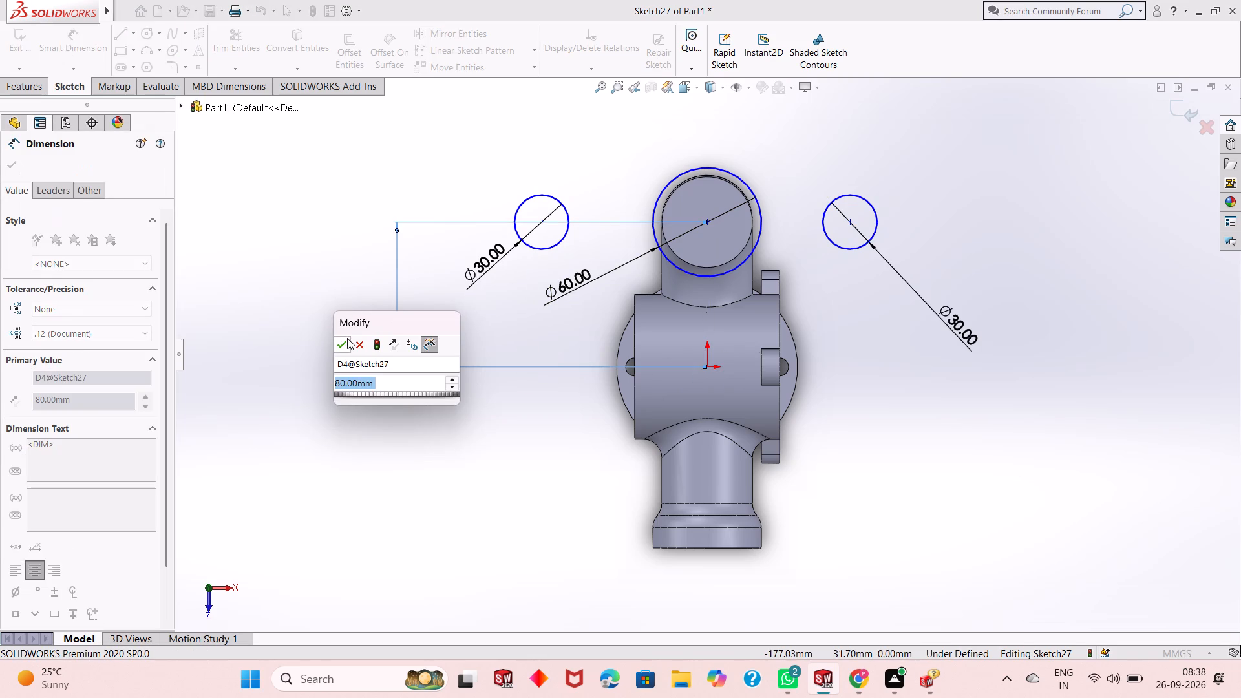
pyautogui.click(344, 341)
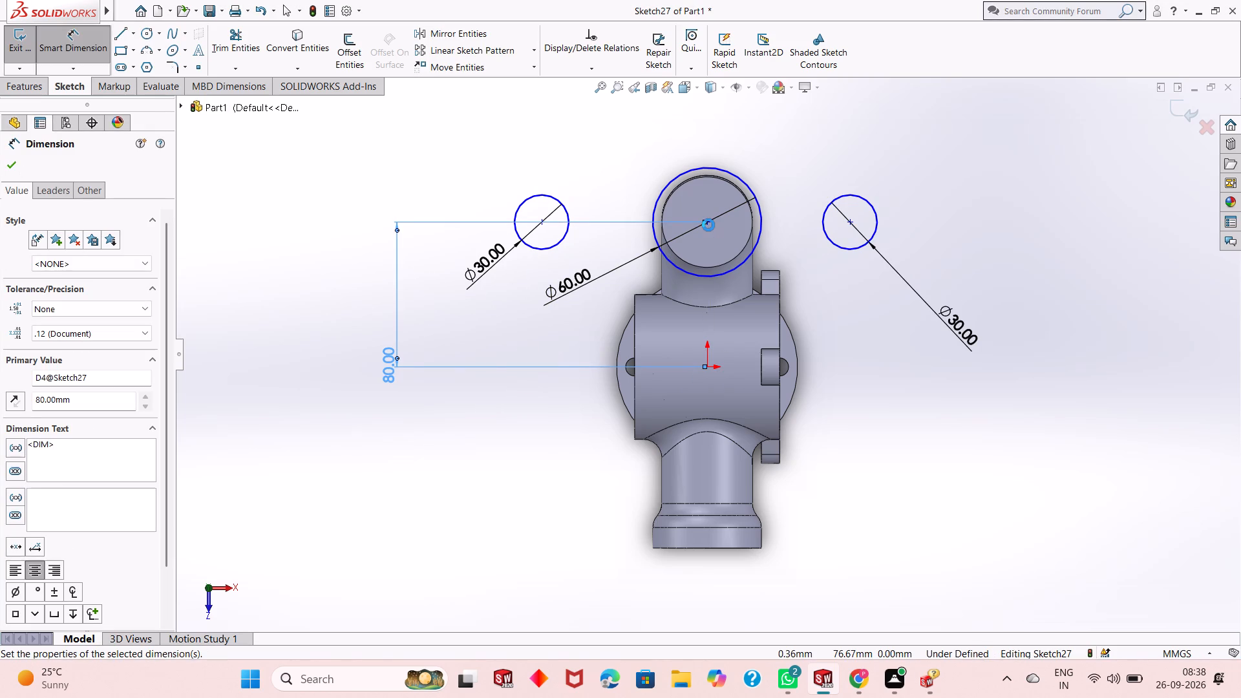
pyautogui.click(708, 225)
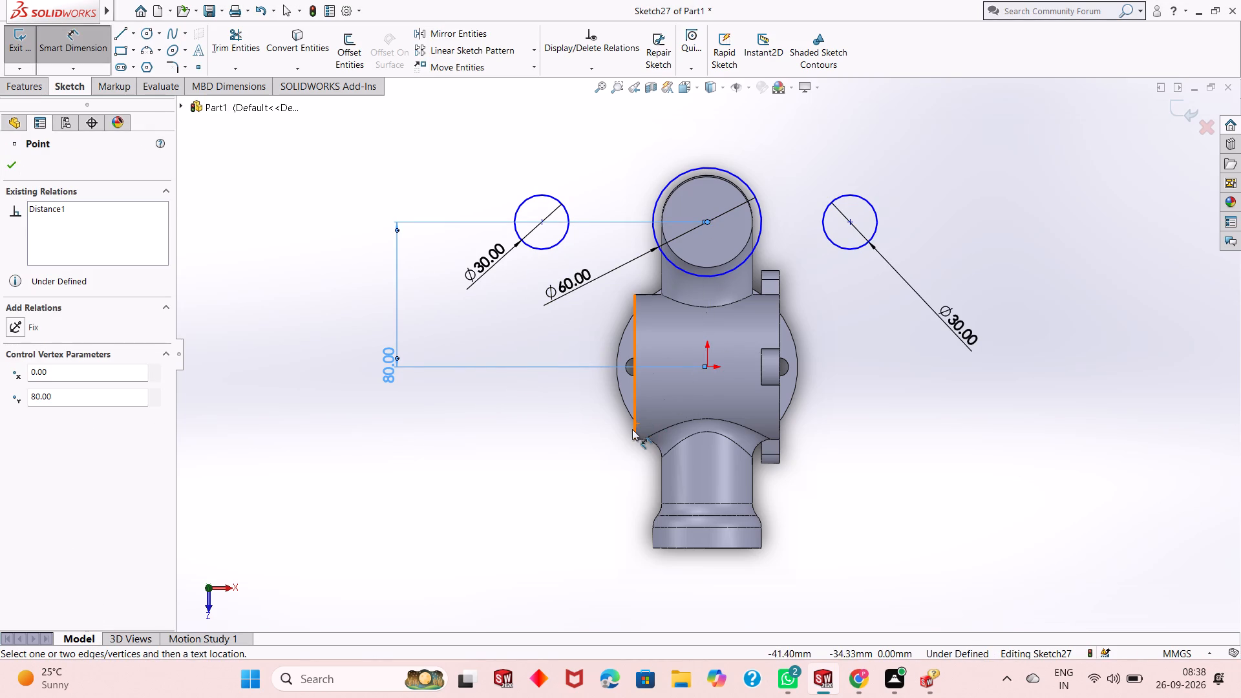
pyautogui.click(636, 418)
pyautogui.click(611, 558)
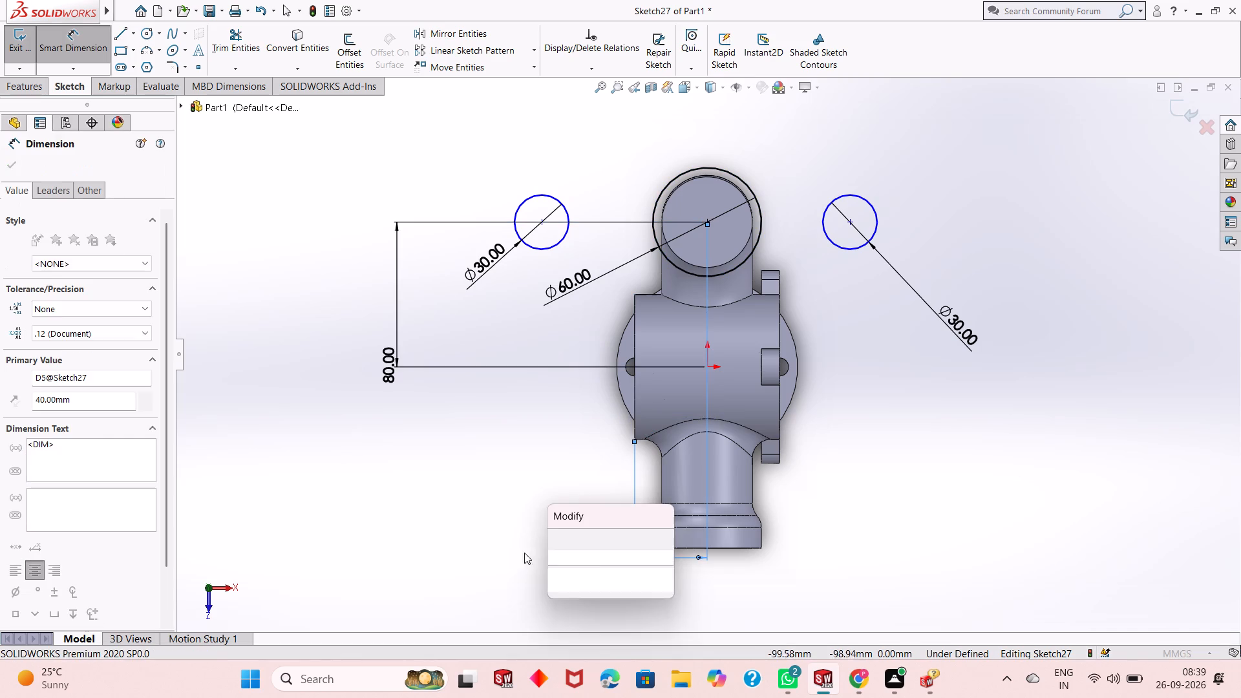
pyautogui.click(557, 539)
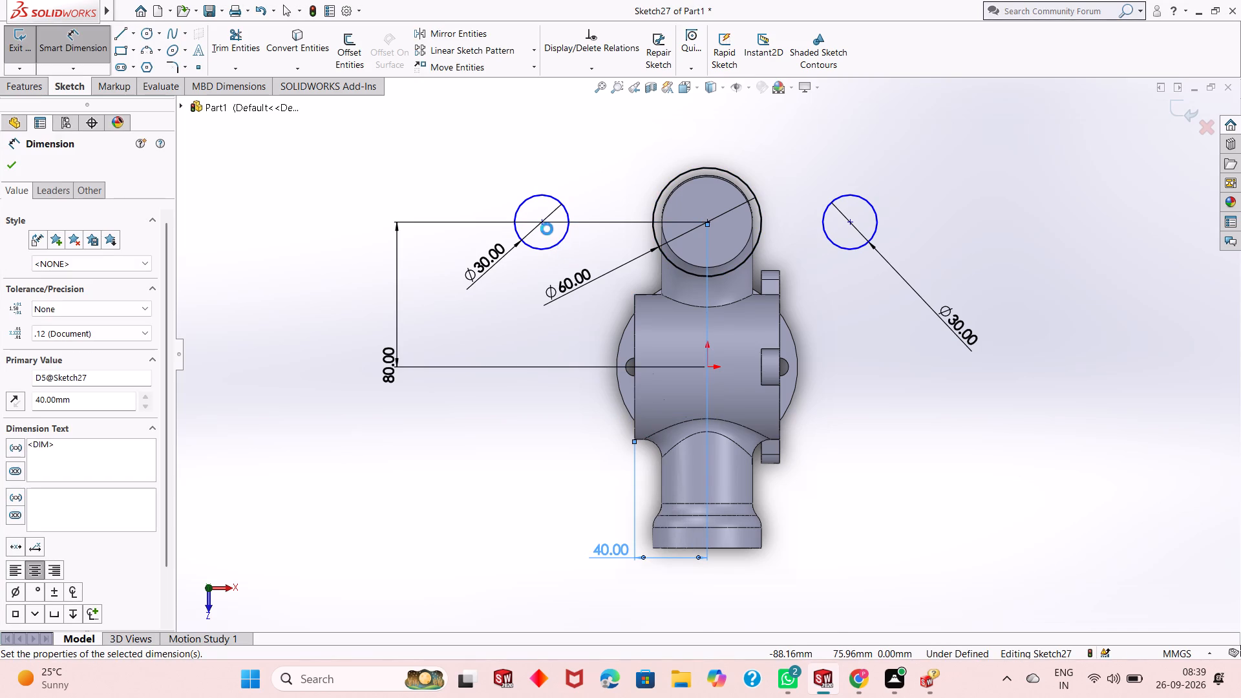
# Dimension the horizontal distance from each 30 mm side circle's centre to the 60 mm circle's centre as 50 mm.
pyautogui.click(542, 224)
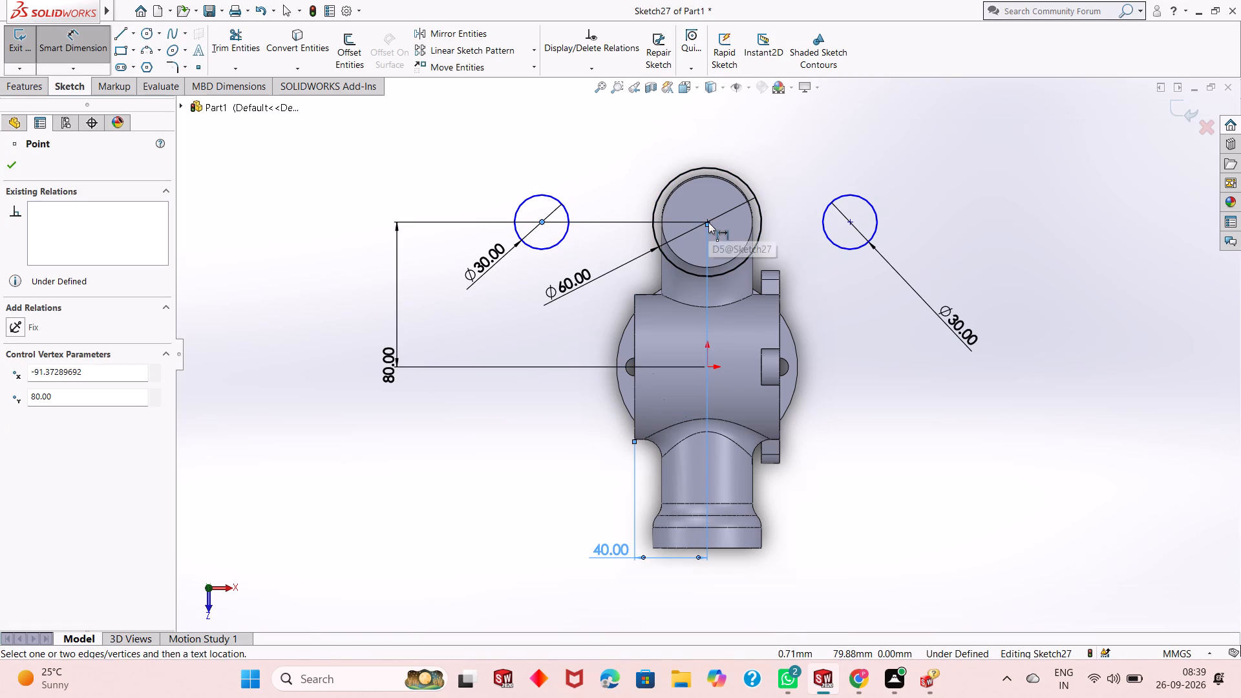
pyautogui.click(708, 220)
pyautogui.click(675, 132)
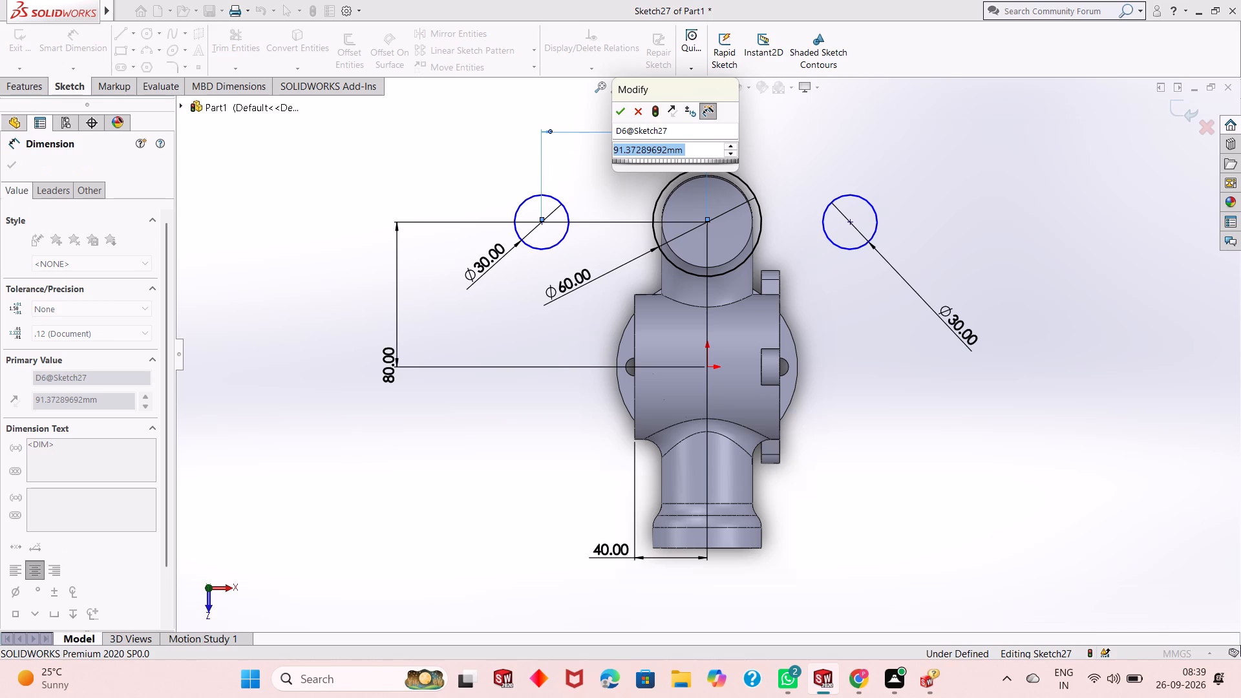
pyautogui.write('50')
pyautogui.press('Return')
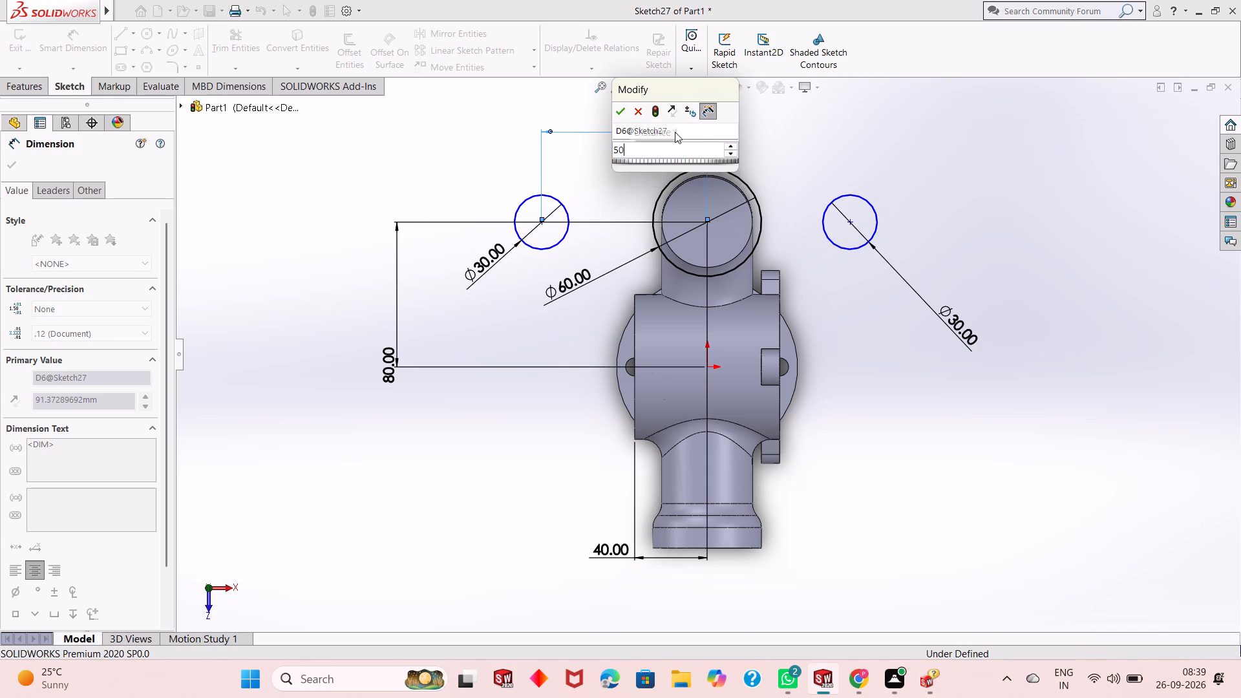
pyautogui.click(706, 224)
pyautogui.click(849, 222)
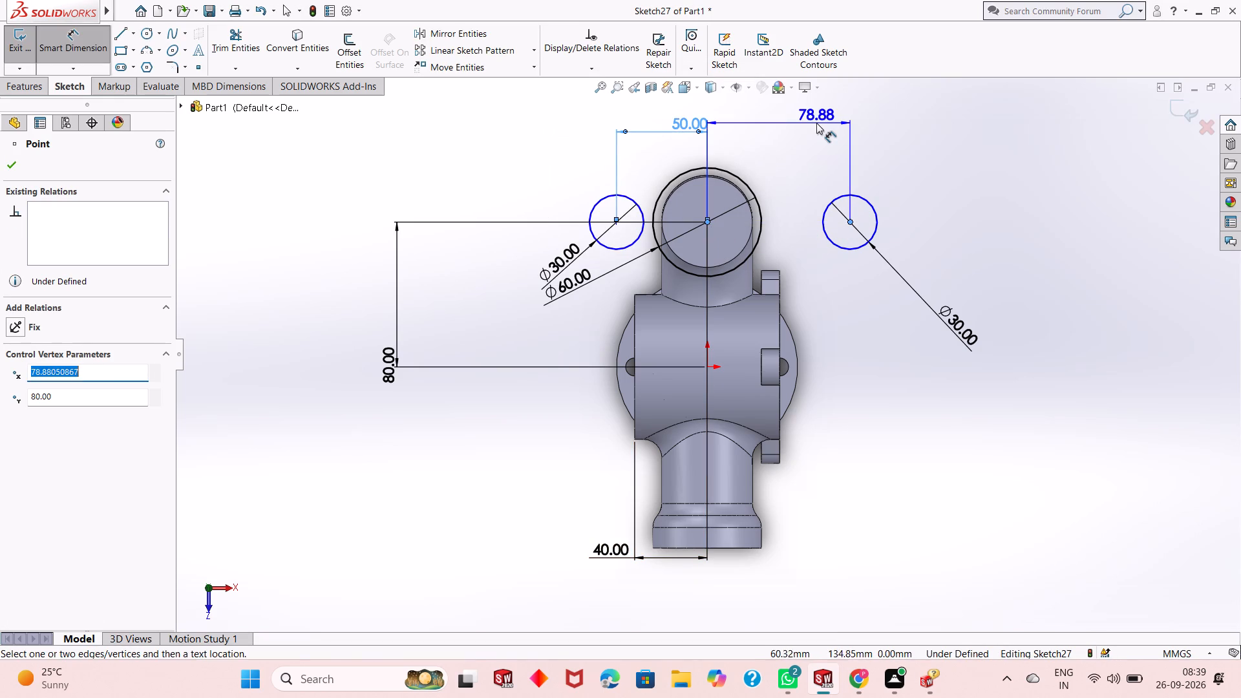
pyautogui.click(816, 123)
pyautogui.write('50')
pyautogui.press('Return')
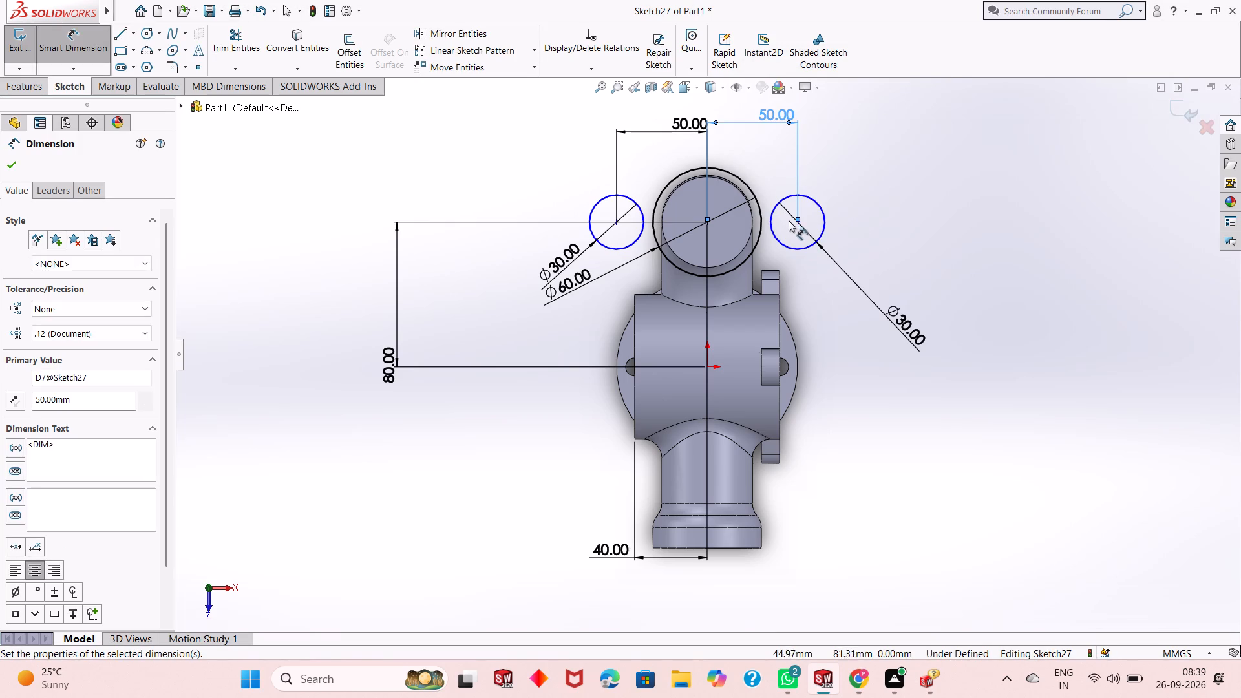
# Dimension the vertical distance from the origin to the centre of each 30 mm side circle.
pyautogui.click(796, 225)
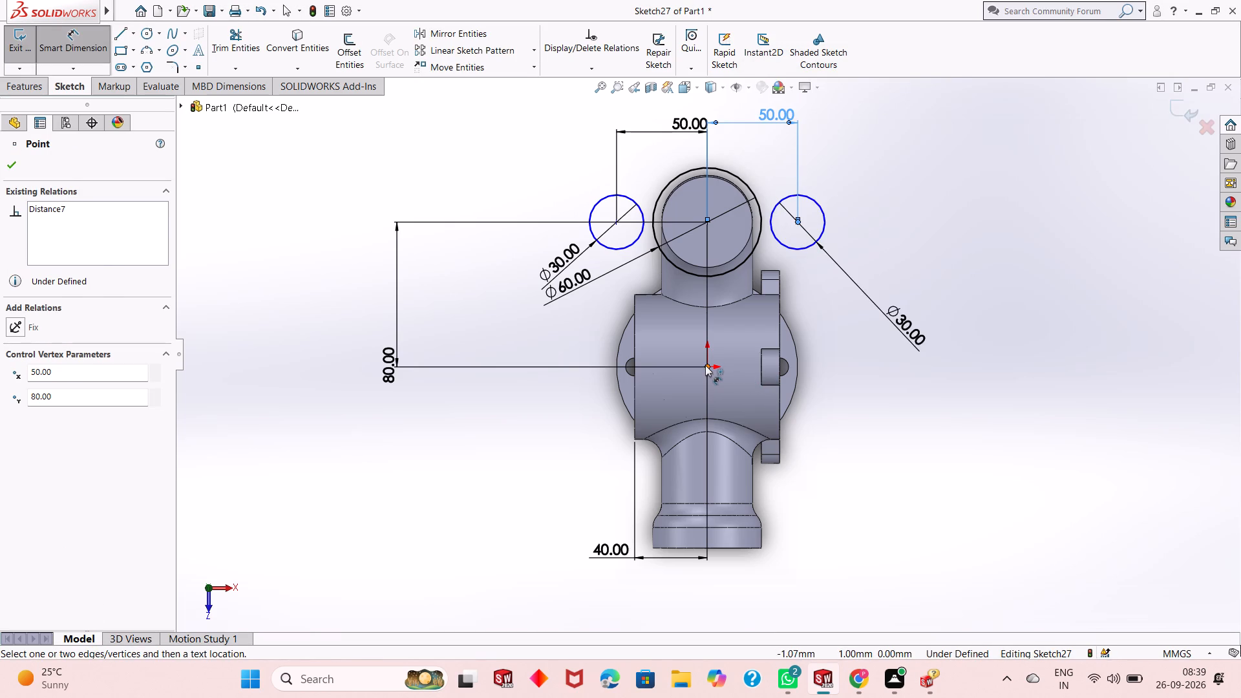
pyautogui.click(705, 365)
pyautogui.click(953, 343)
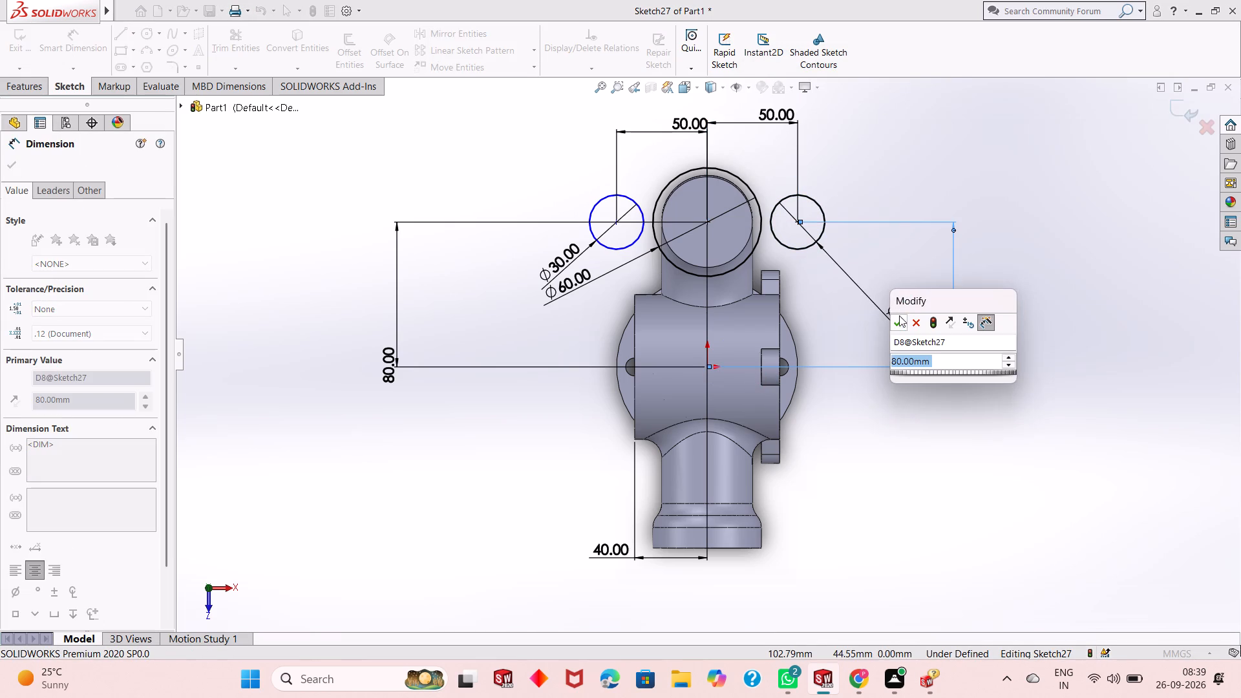
pyautogui.click(899, 321)
pyautogui.click(616, 224)
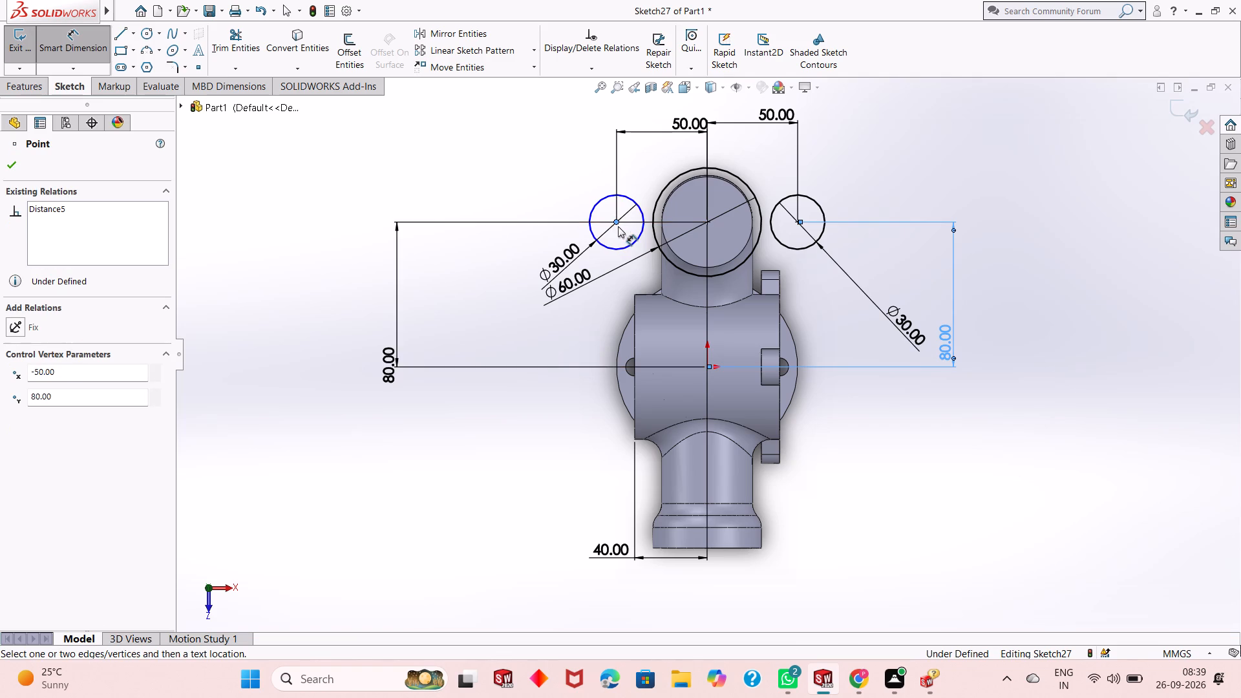
pyautogui.click(618, 225)
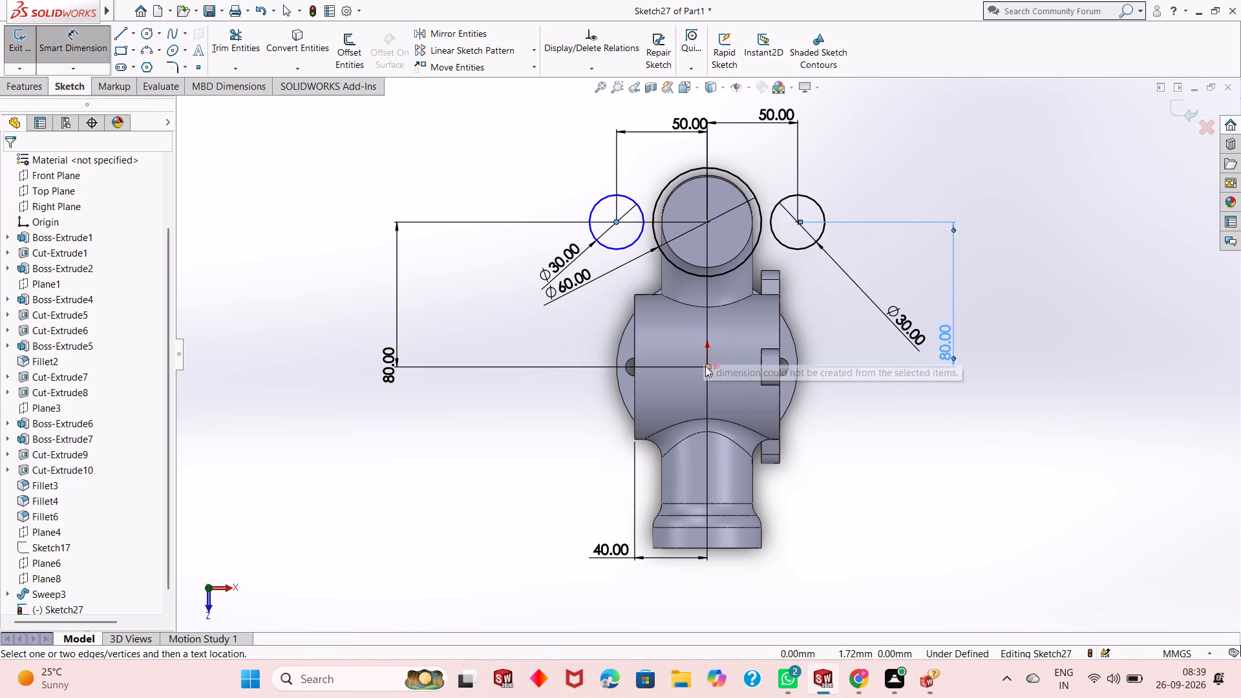
pyautogui.click(704, 368)
pyautogui.click(527, 347)
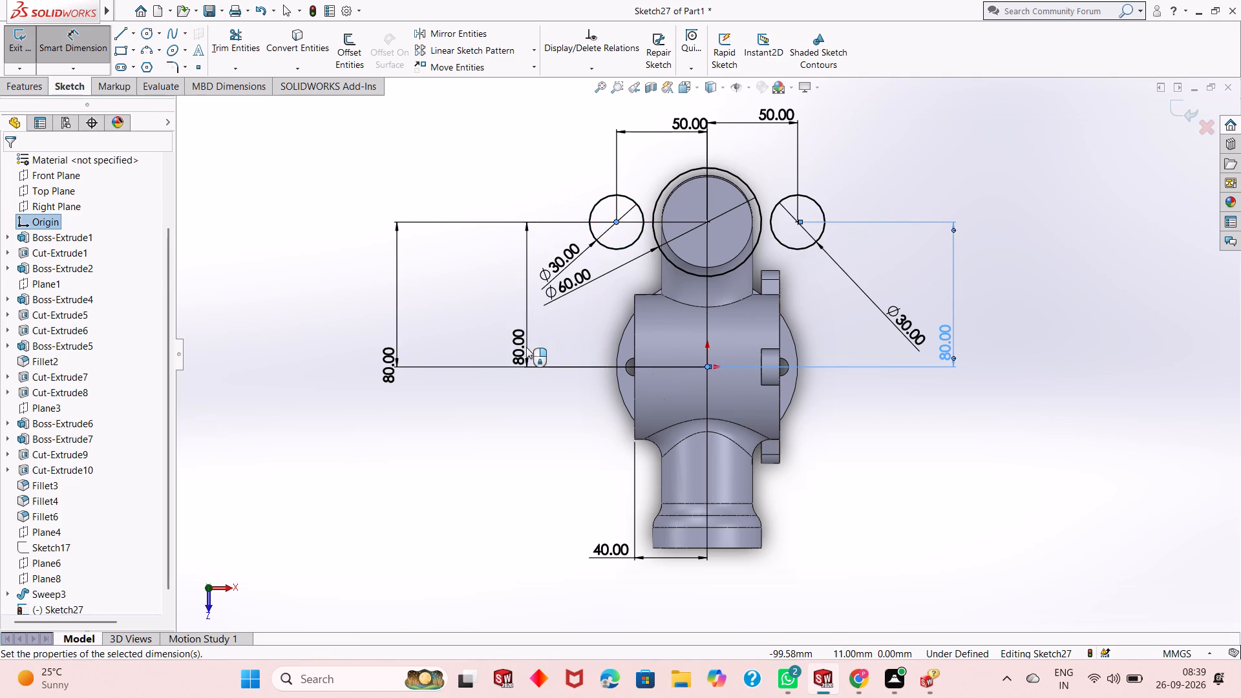
pyautogui.press('Return')
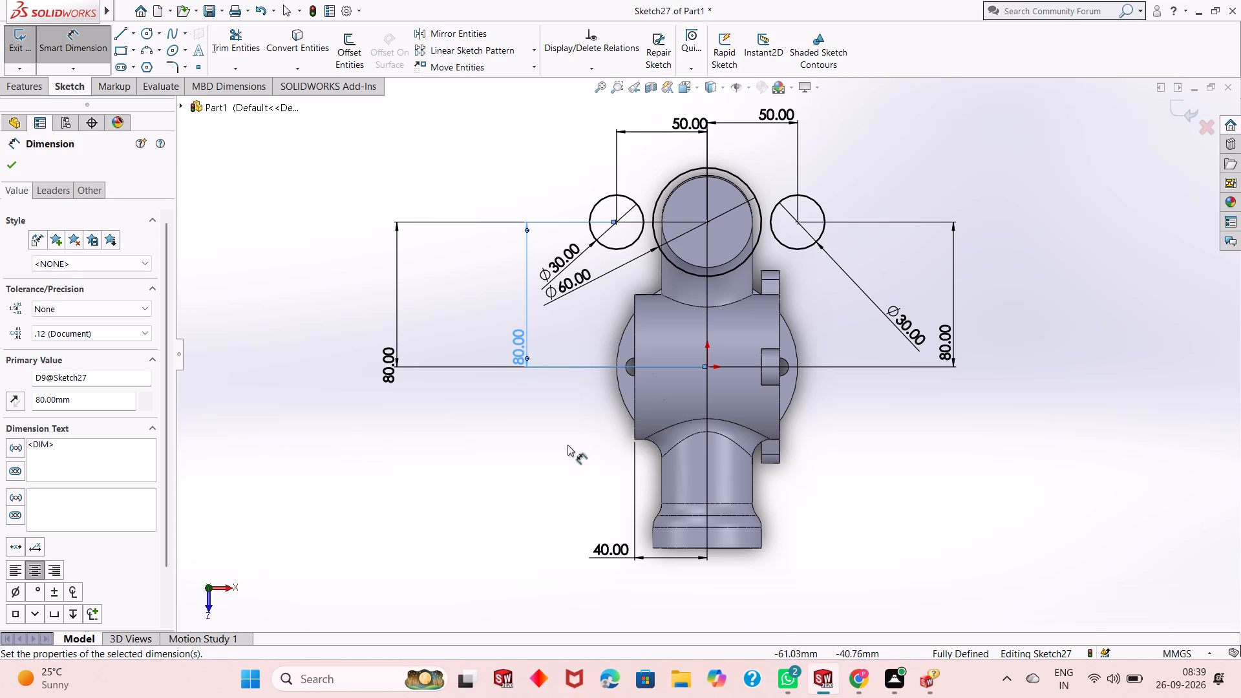
pyautogui.rightClick(499, 468)
pyautogui.click(533, 504)
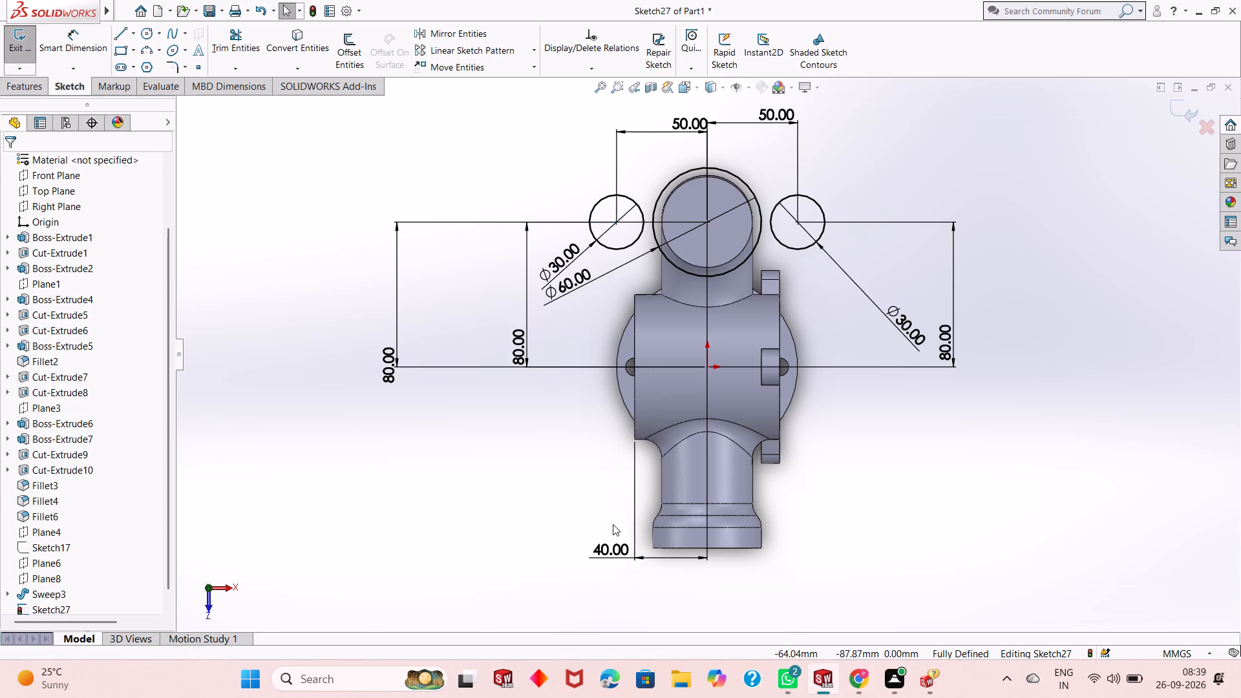
# Sketch two lines joining the top and bottom of the left 30 mm circle to the upper and lower parts of the 60 mm circle.
pyautogui.scroll(1, 723, 306)
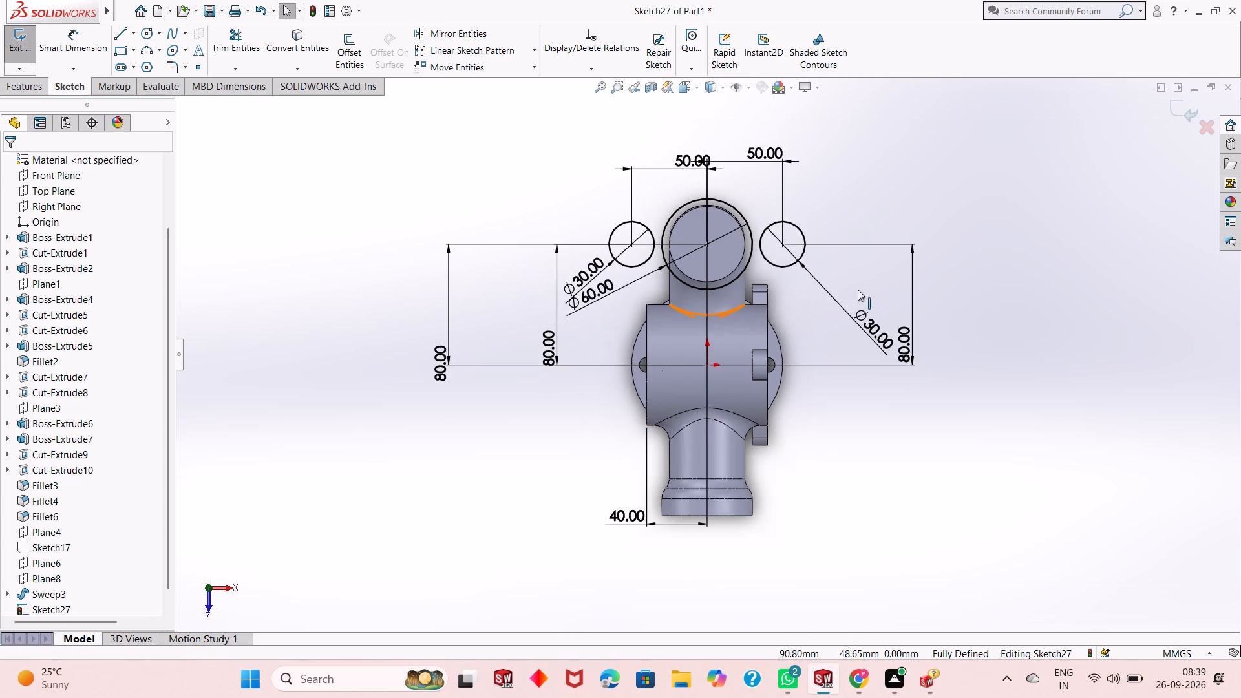
pyautogui.scroll(-1, 874, 290)
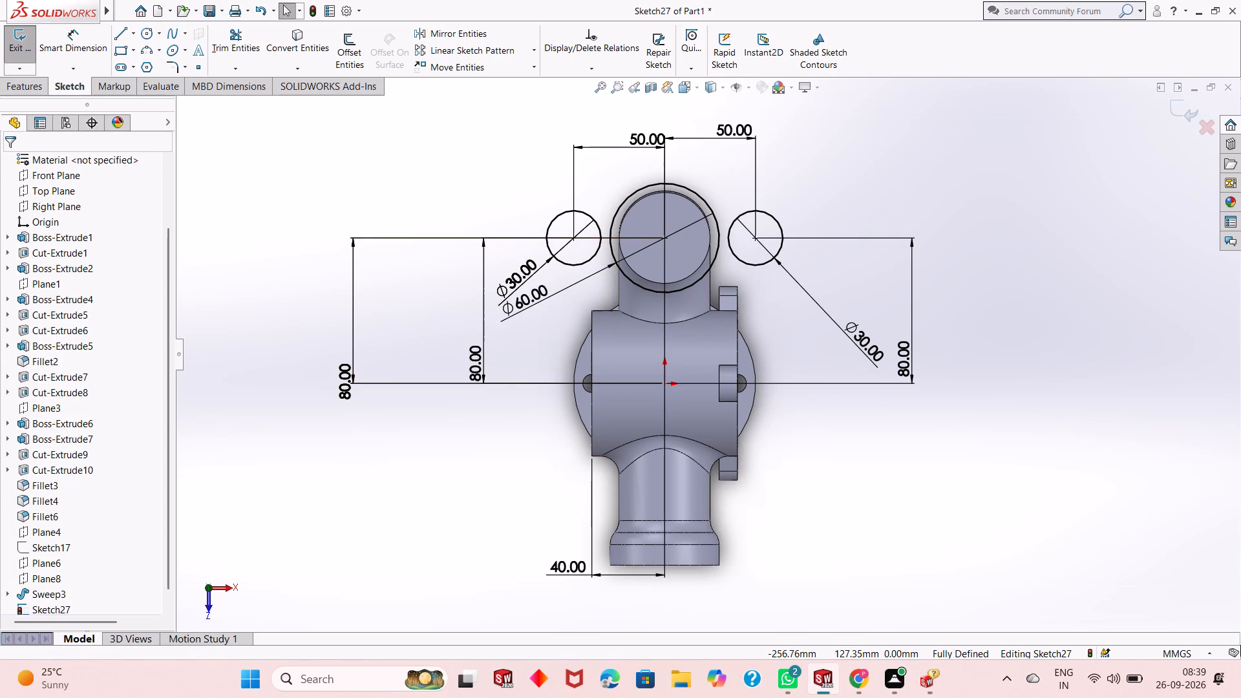
pyautogui.click(118, 31)
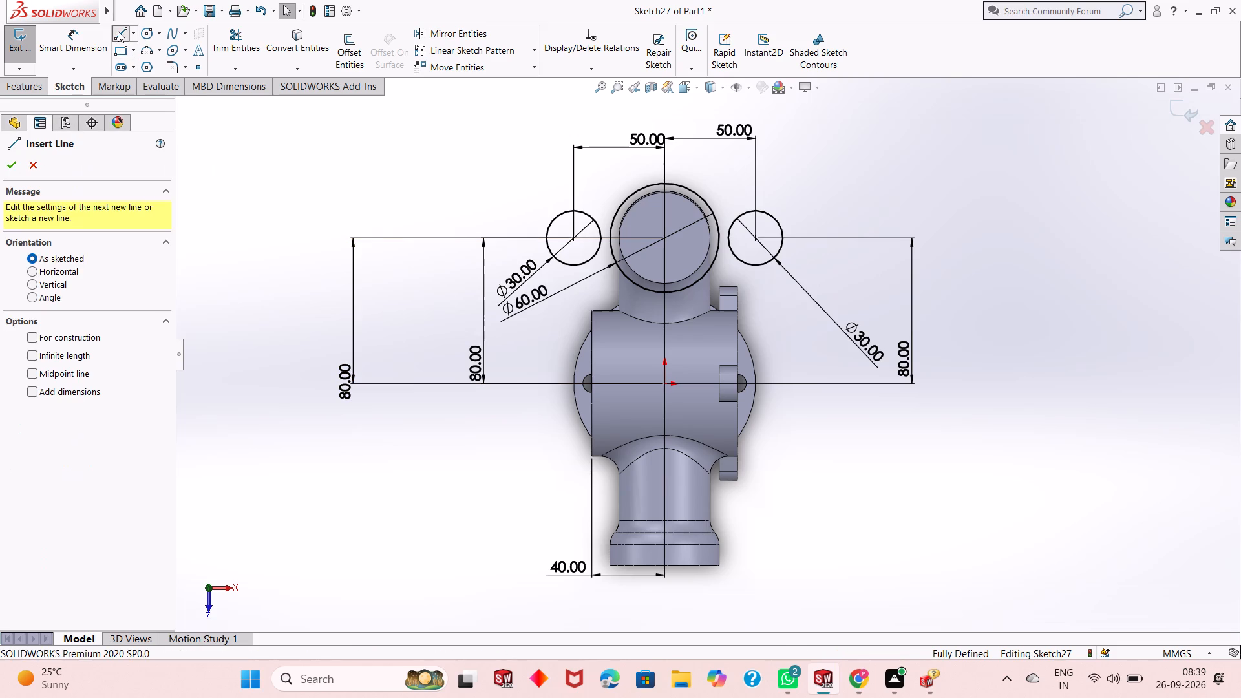
pyautogui.click(575, 212)
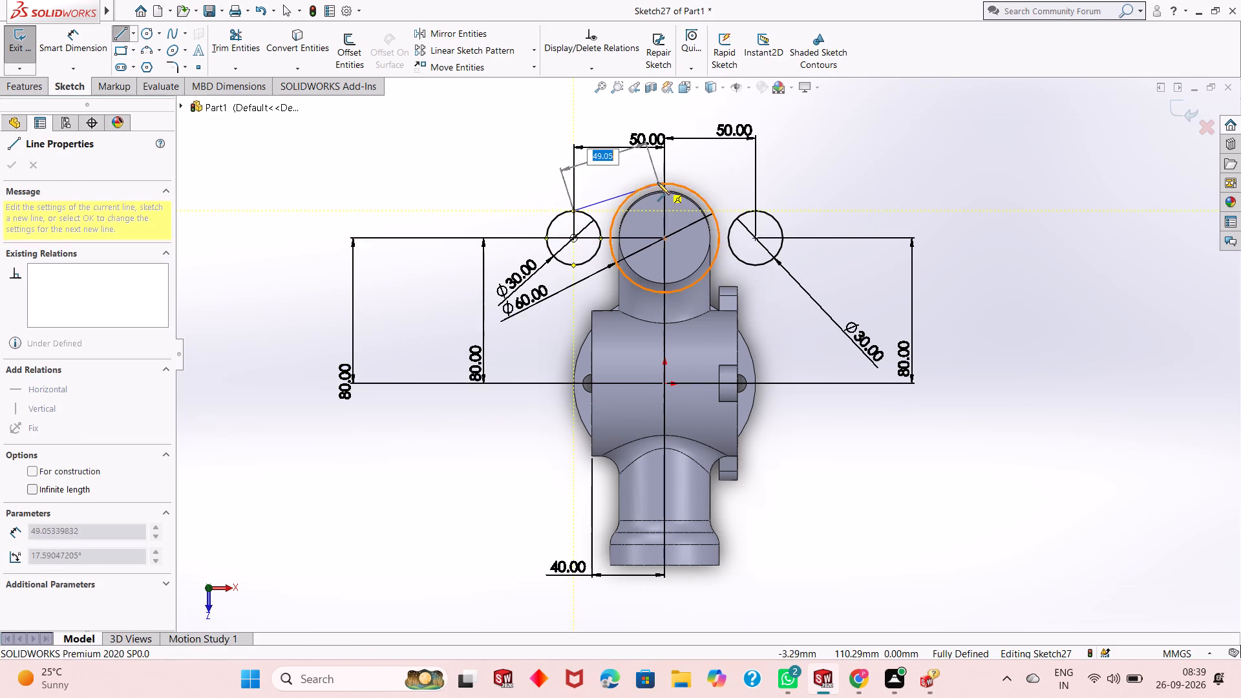
pyautogui.click(655, 182)
pyautogui.press('Escape')
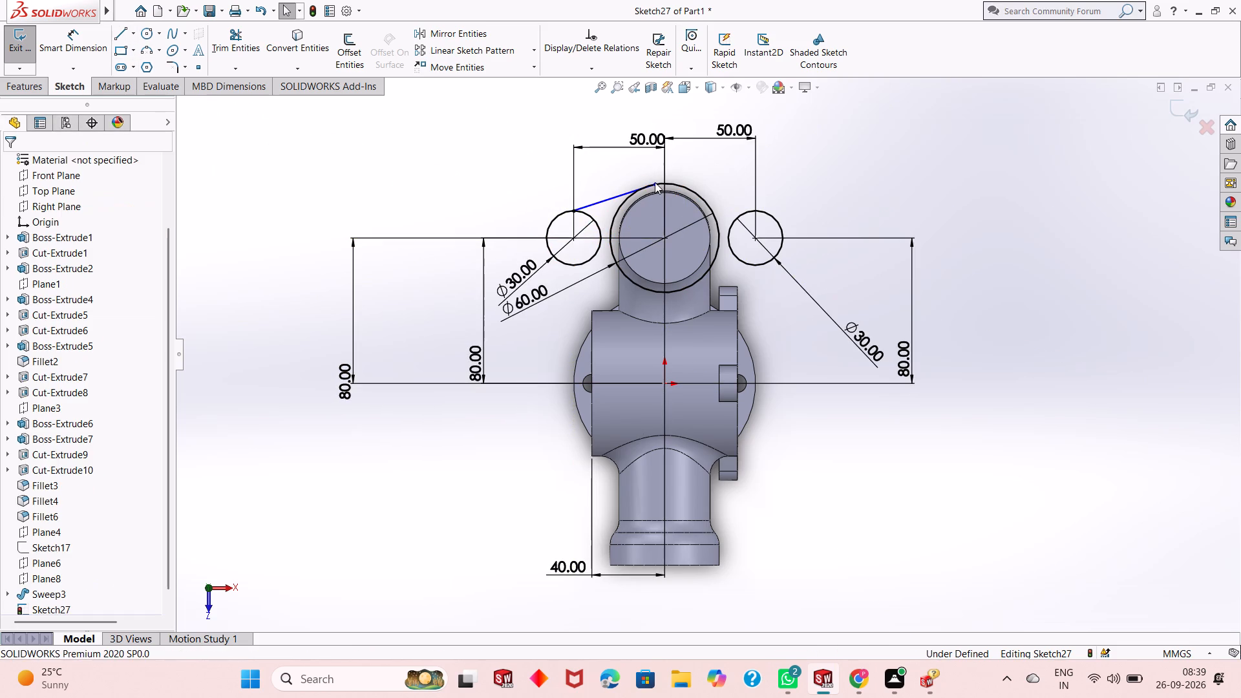
pyautogui.click(121, 33)
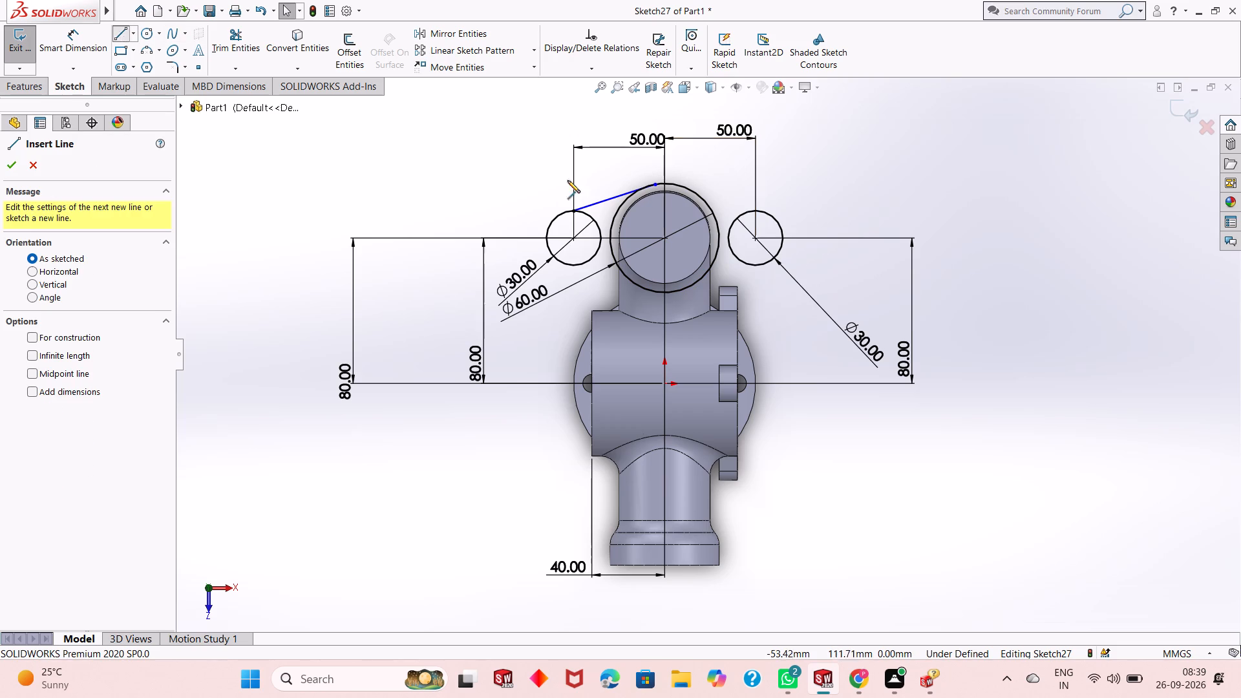
pyautogui.click(571, 268)
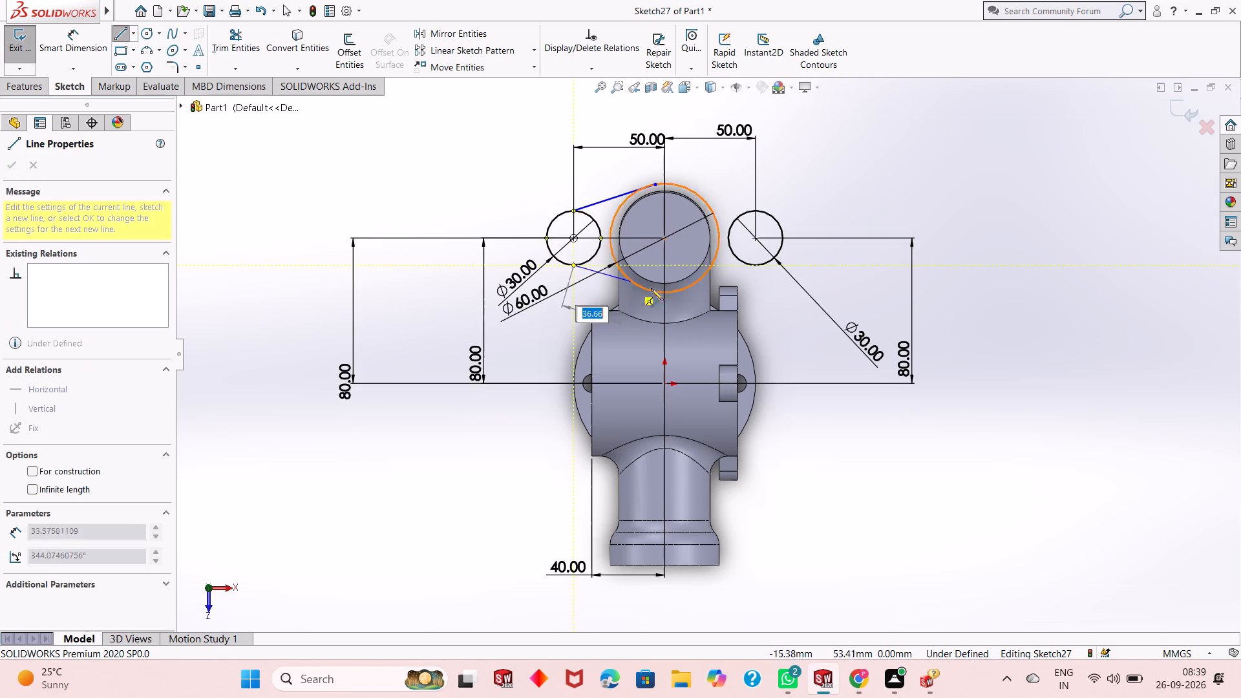
pyautogui.click(657, 295)
pyautogui.press('Escape')
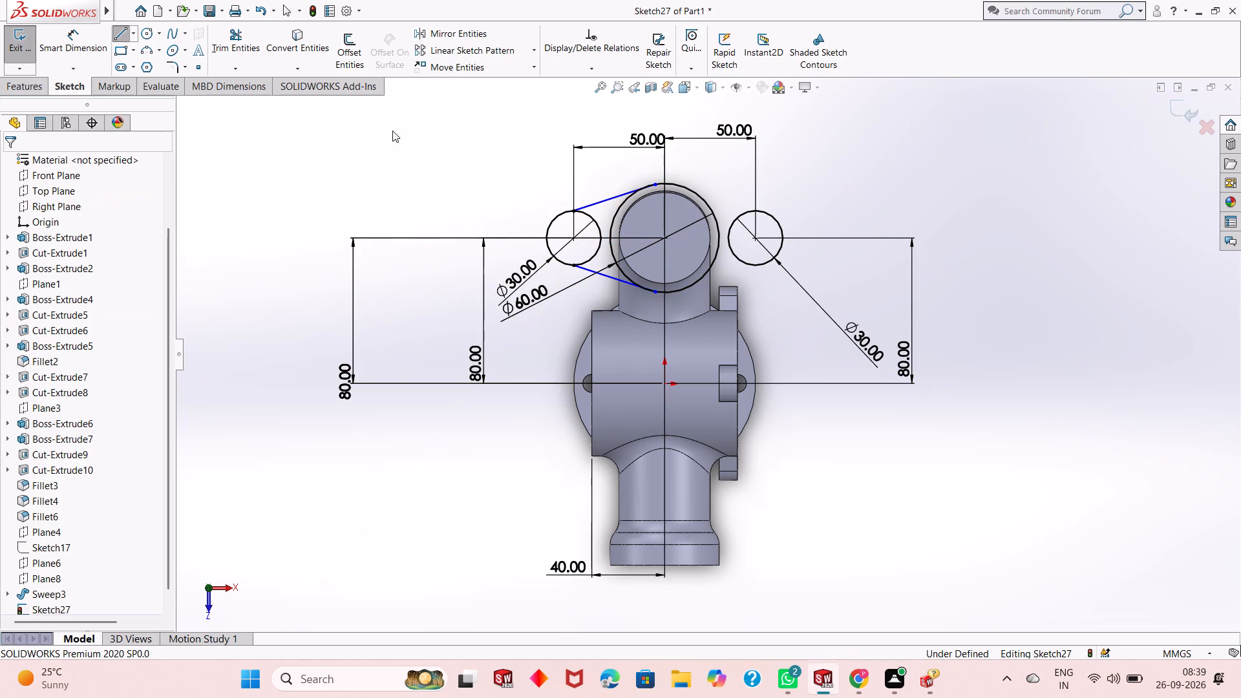
# Sketch an upper line about 40 mm long and a lower line about 48 mm long joining the 60 mm circle to the right 30 mm circle.
pyautogui.click(123, 32)
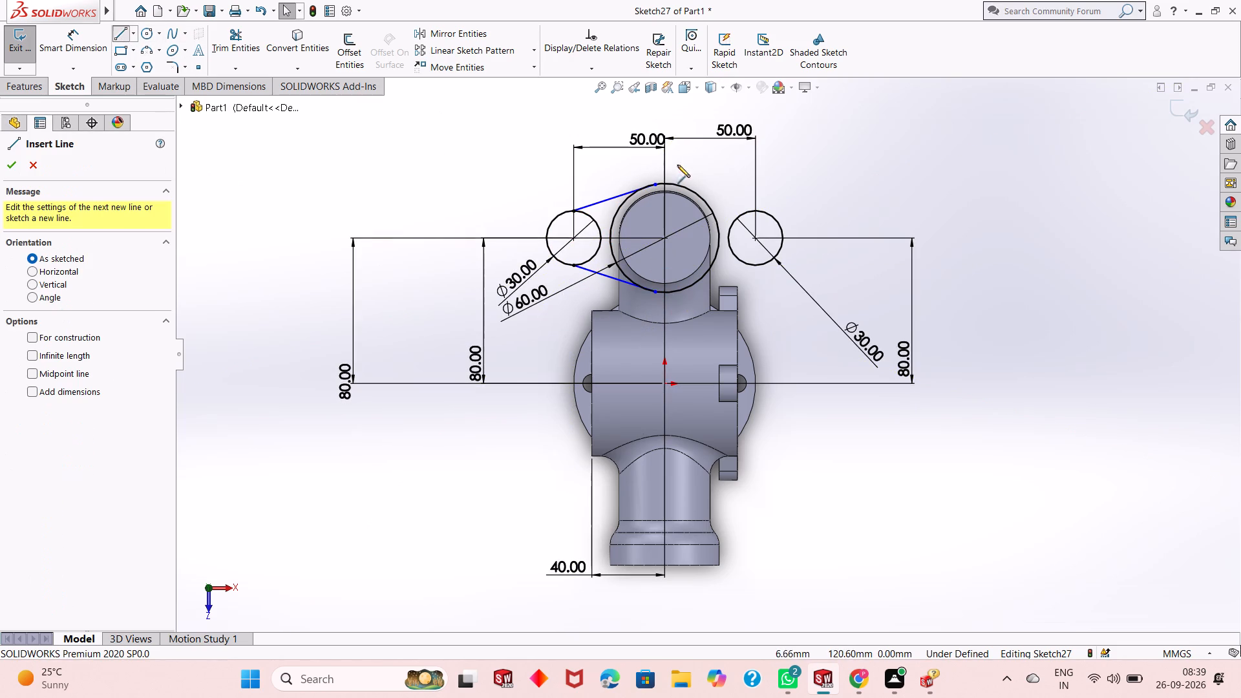
pyautogui.click(754, 211)
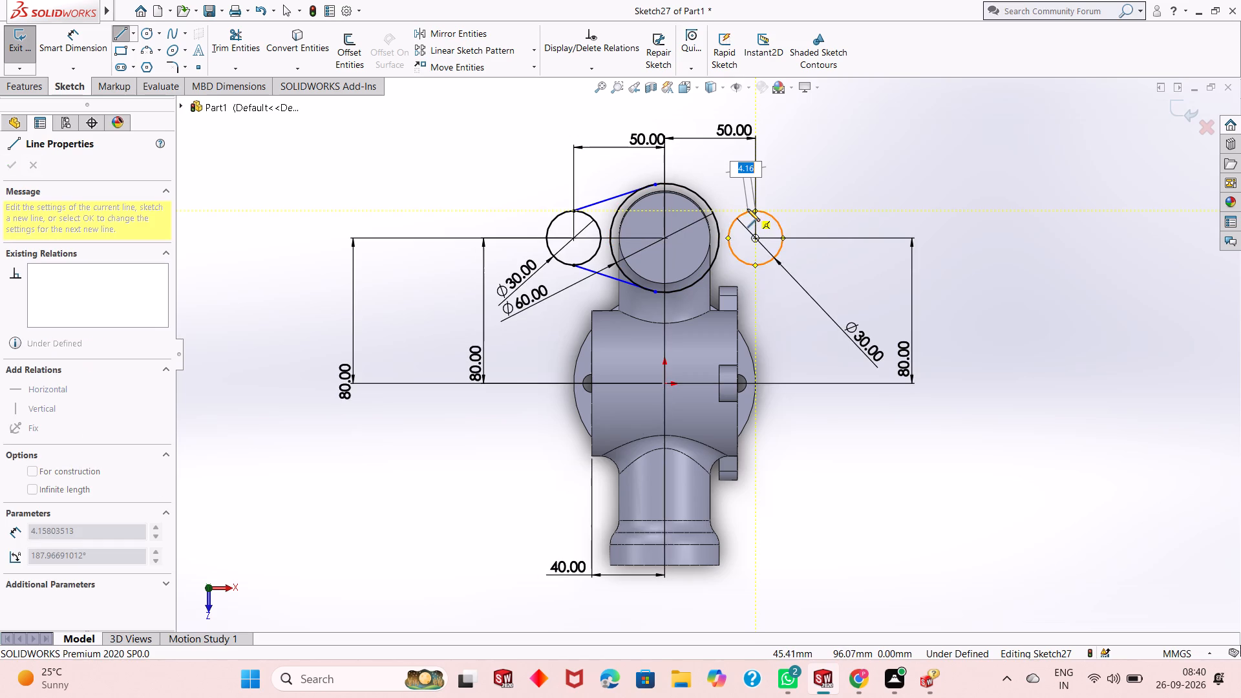
pyautogui.click(686, 186)
pyautogui.press('Escape')
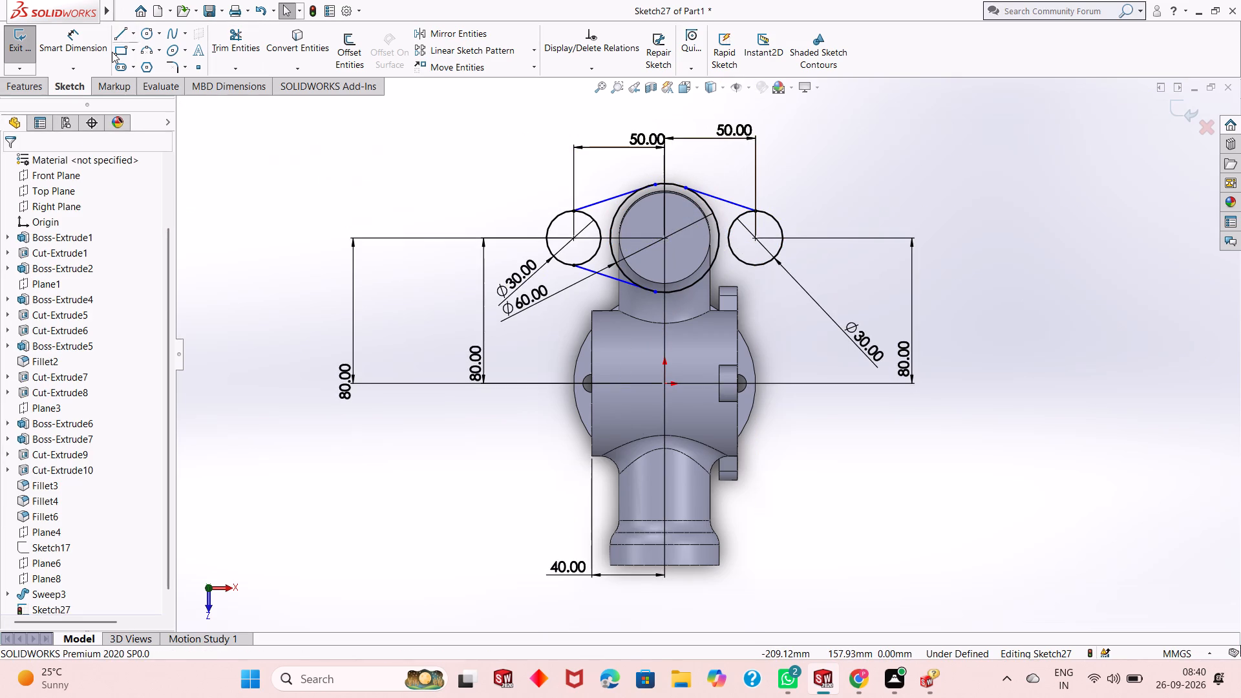
pyautogui.click(114, 34)
pyautogui.scroll(-5, 764, 272)
pyautogui.click(576, 333)
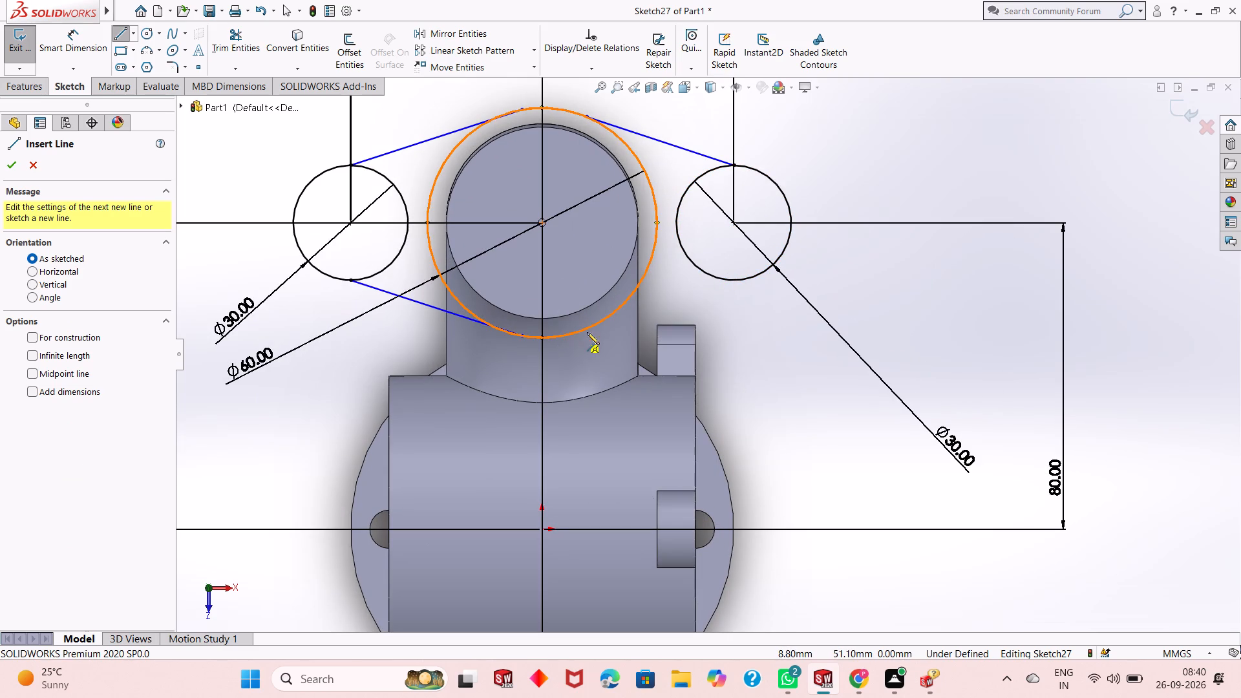
pyautogui.click(746, 279)
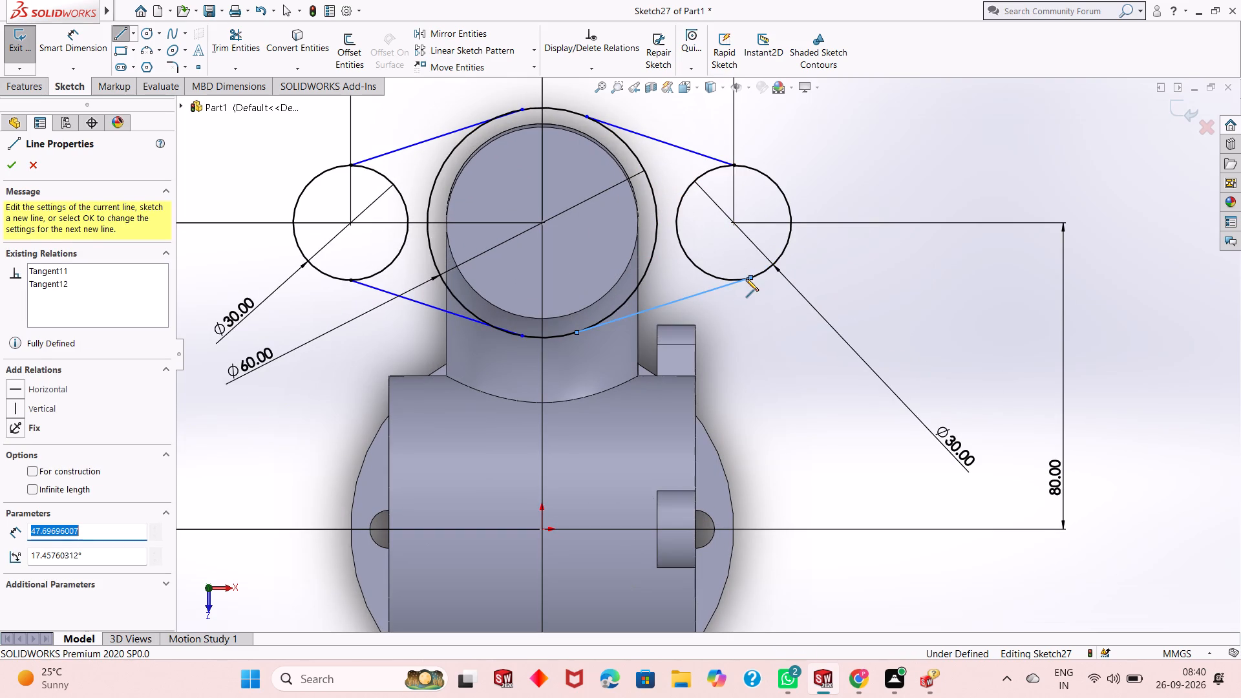
pyautogui.rightClick(746, 279)
pyautogui.click(793, 291)
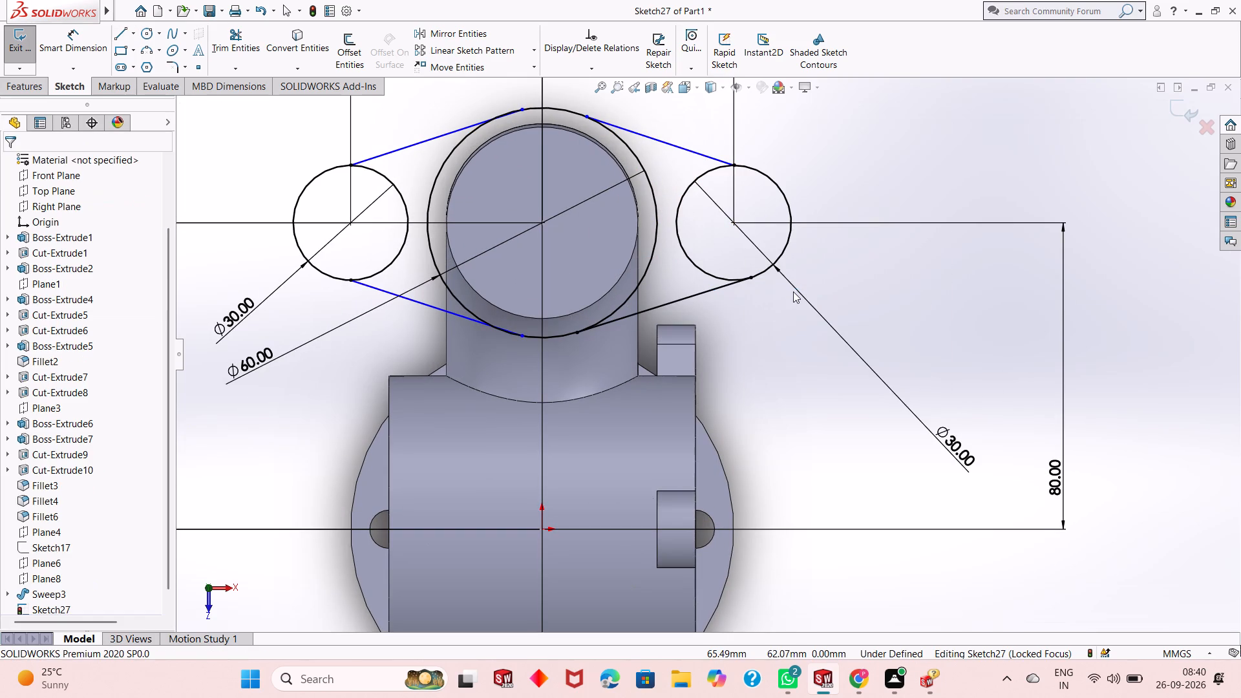
# Add a tangent relation between the upper right connecting line and the 60 mm circle.
pyautogui.click(677, 149)
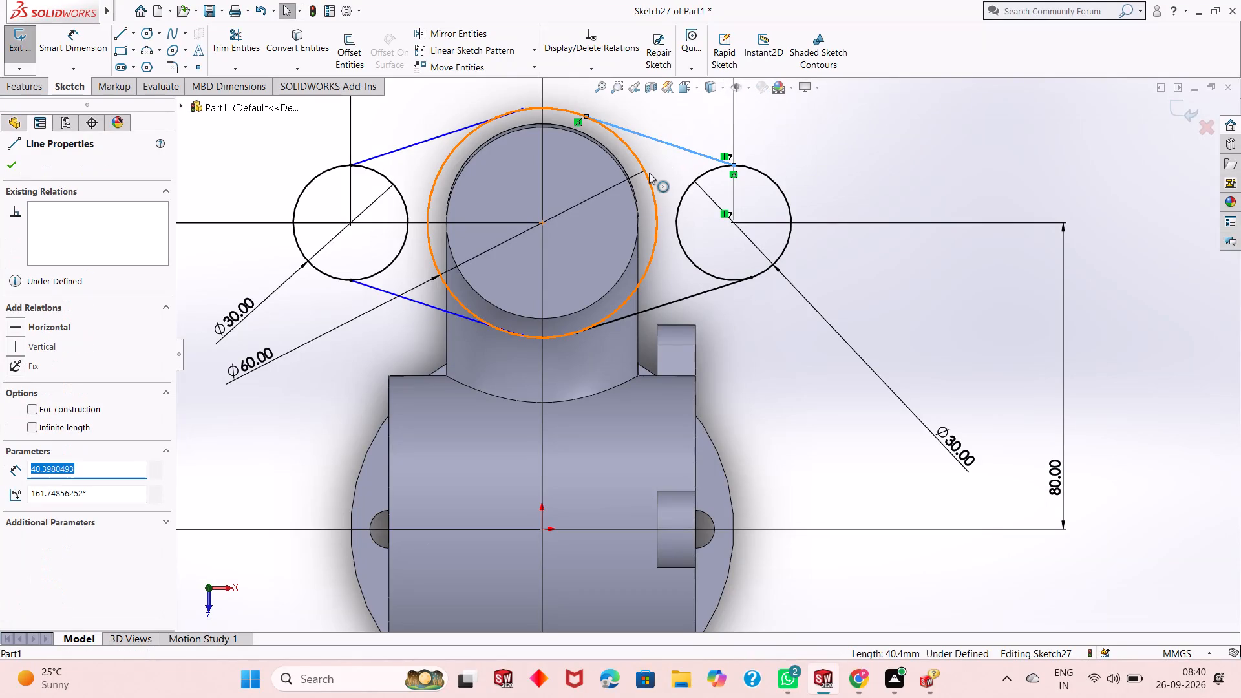
pyautogui.keyDown('ctrl'); pyautogui.click(648, 173); pyautogui.keyUp('ctrl')
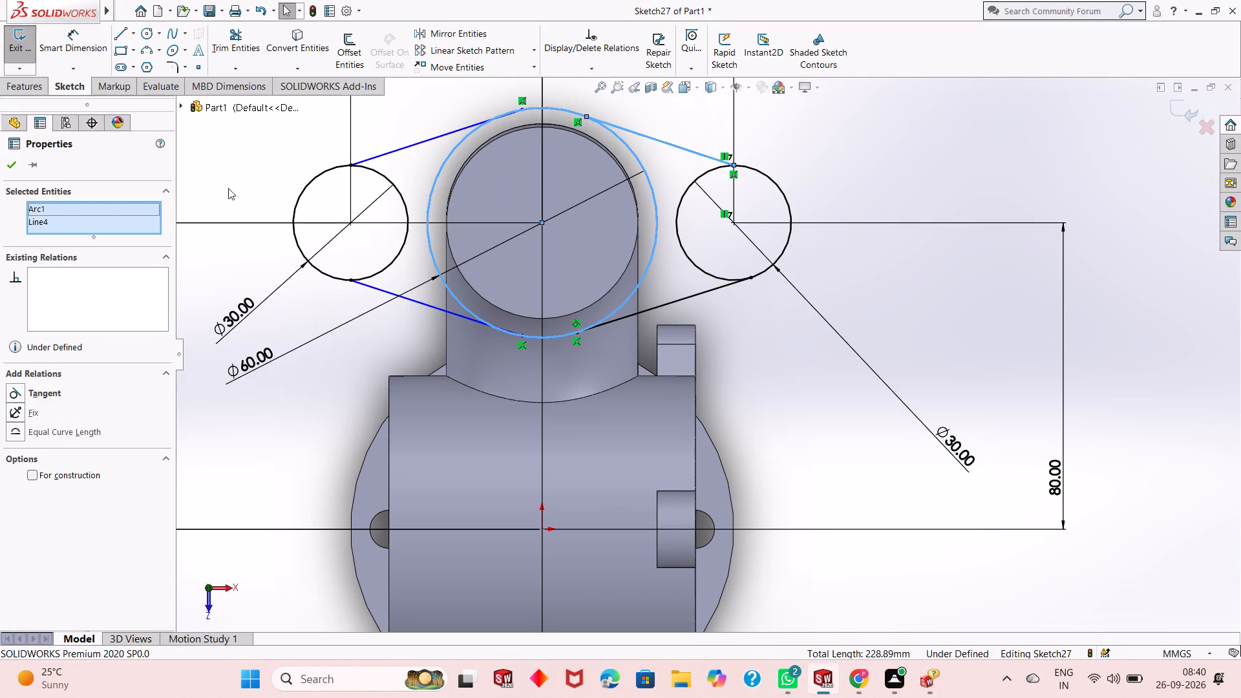
pyautogui.click(18, 395)
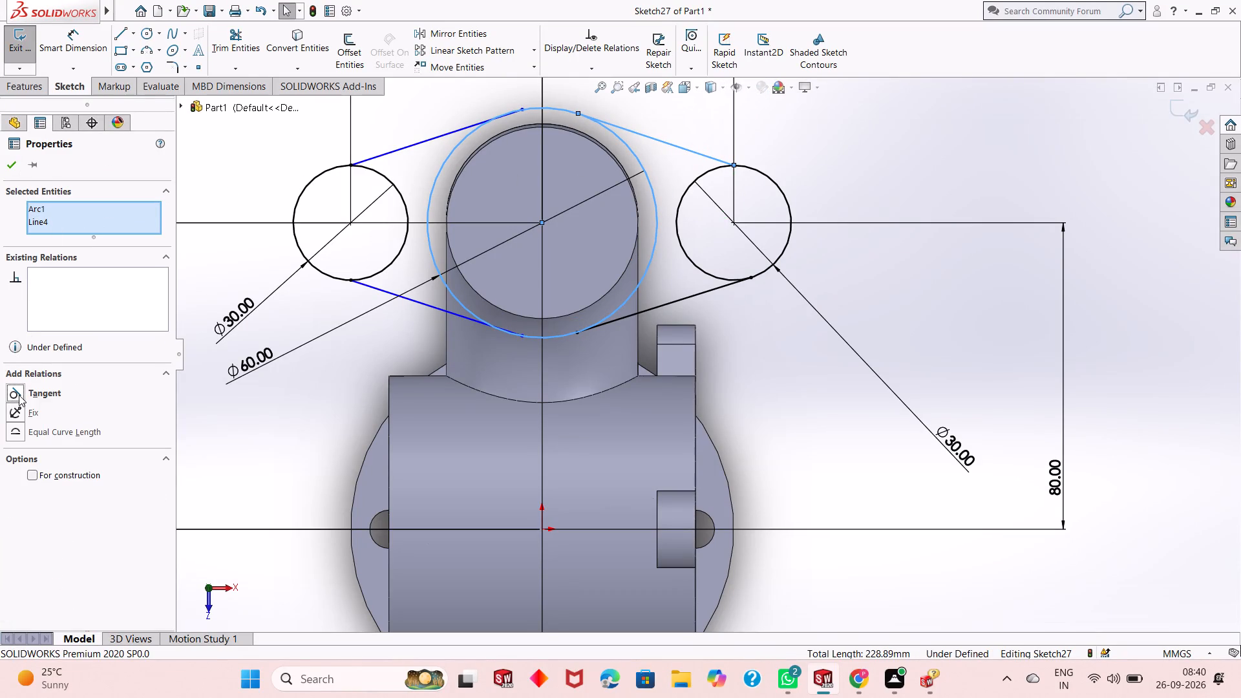
# Add tangent relations between the 60 mm circle and both the upper and lower left connecting lines.
pyautogui.rightClick(858, 150)
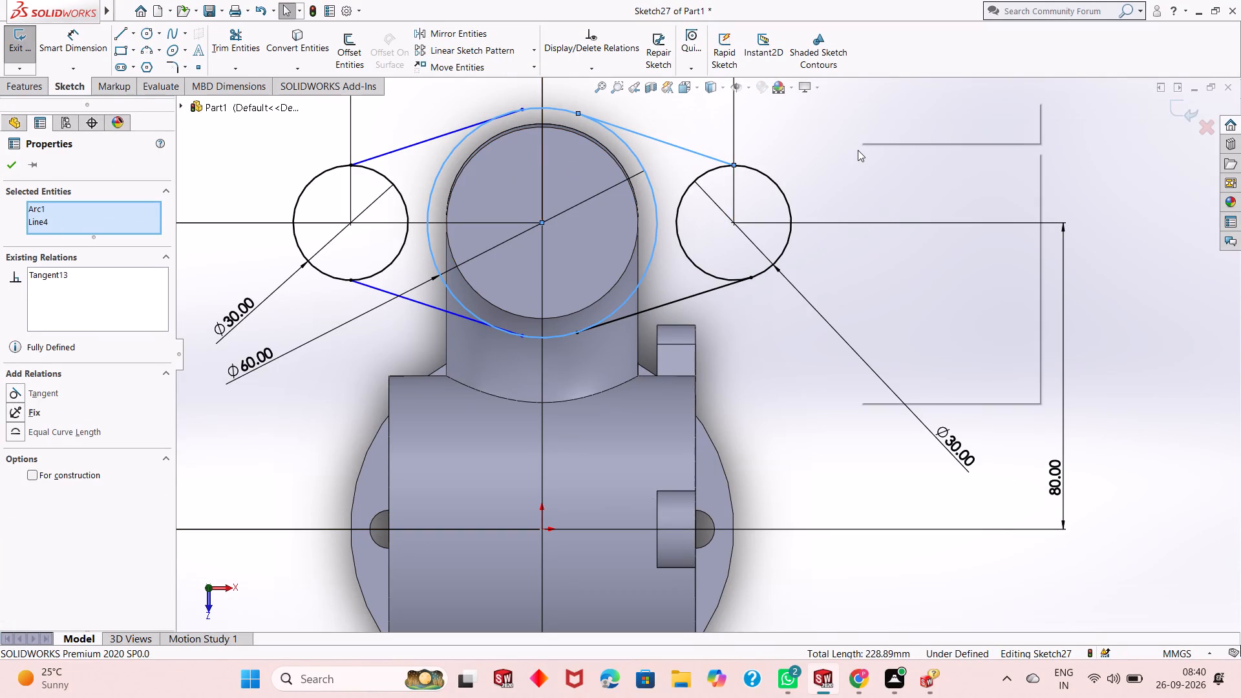
pyautogui.click(801, 159)
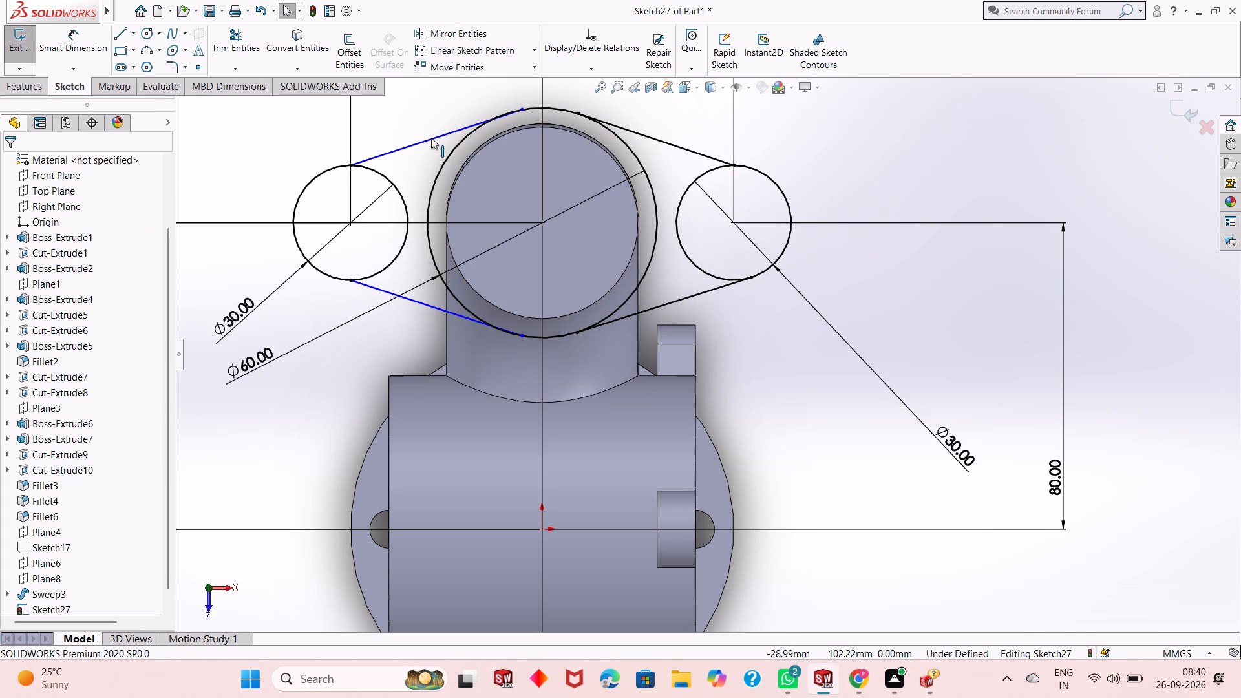
pyautogui.click(431, 138)
pyautogui.keyDown('ctrl'); pyautogui.click(449, 158); pyautogui.keyUp('ctrl')
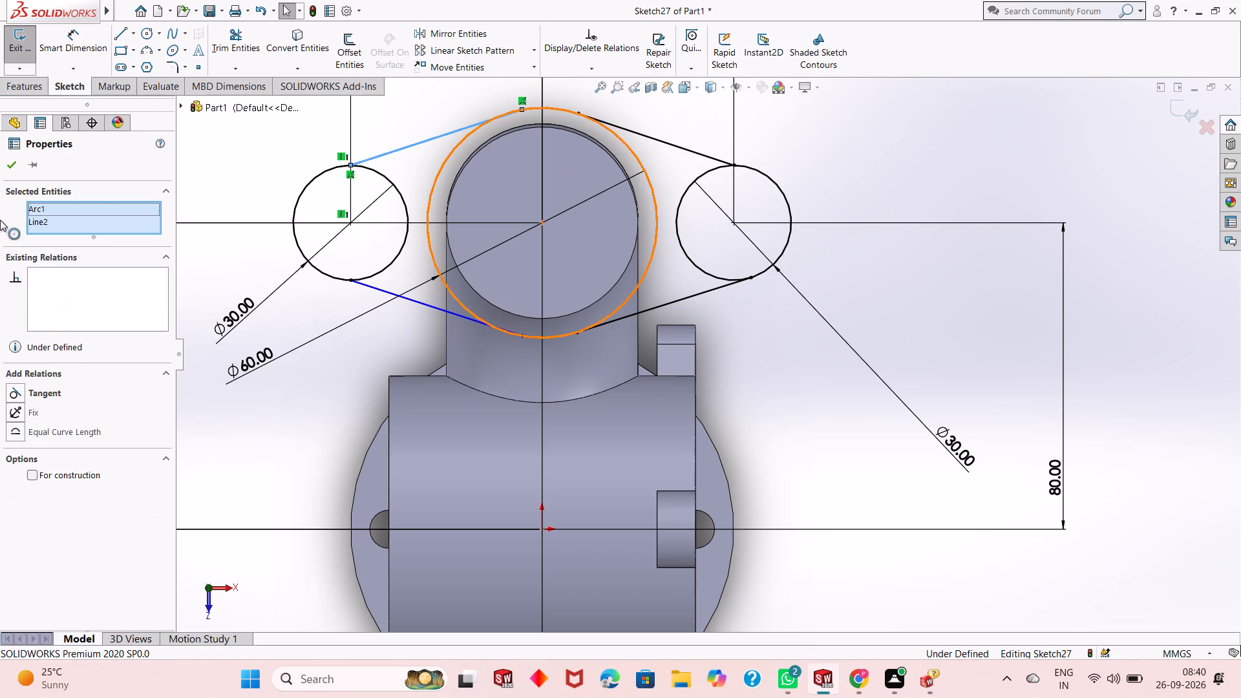
pyautogui.click(5, 393)
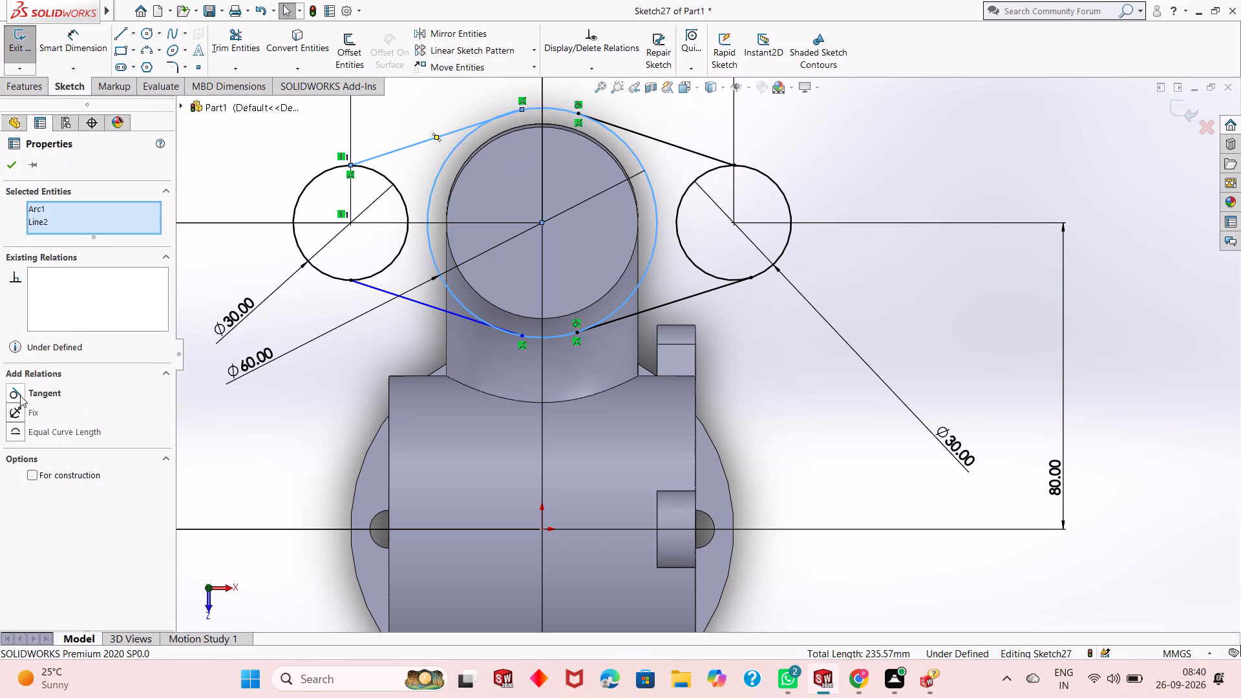
pyautogui.click(19, 395)
pyautogui.click(11, 171)
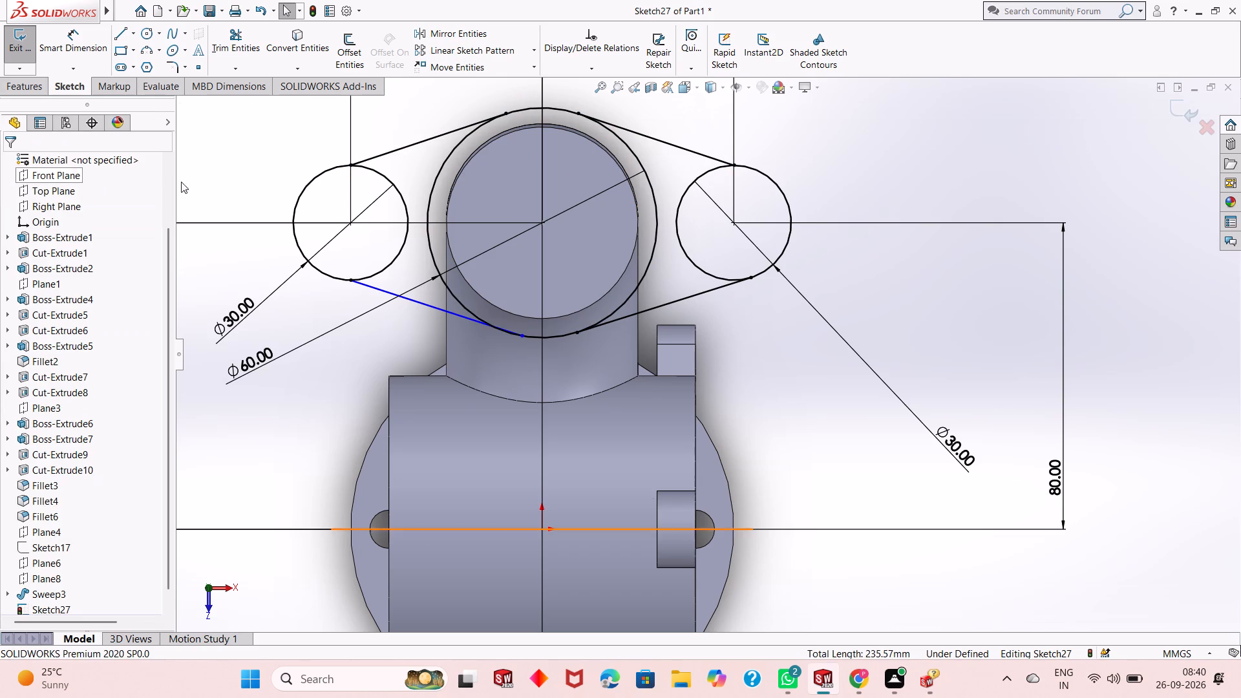
pyautogui.click(412, 301)
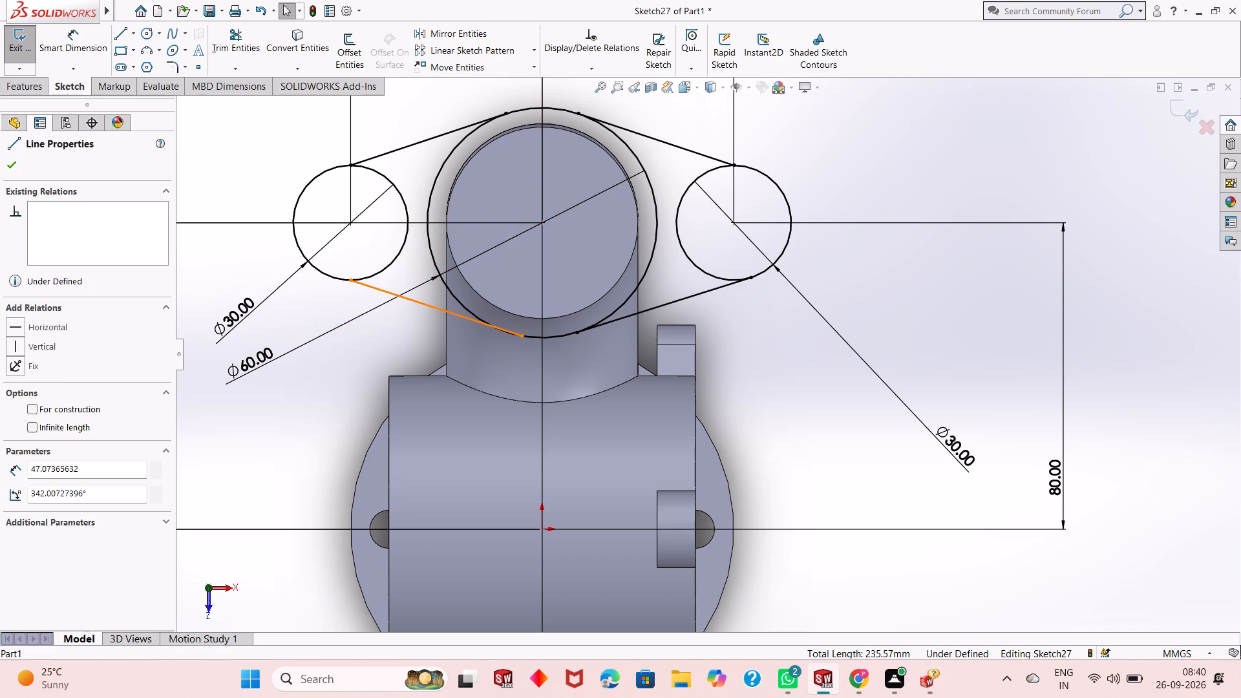
pyautogui.keyDown('ctrl'); pyautogui.click(453, 299); pyautogui.keyUp('ctrl')
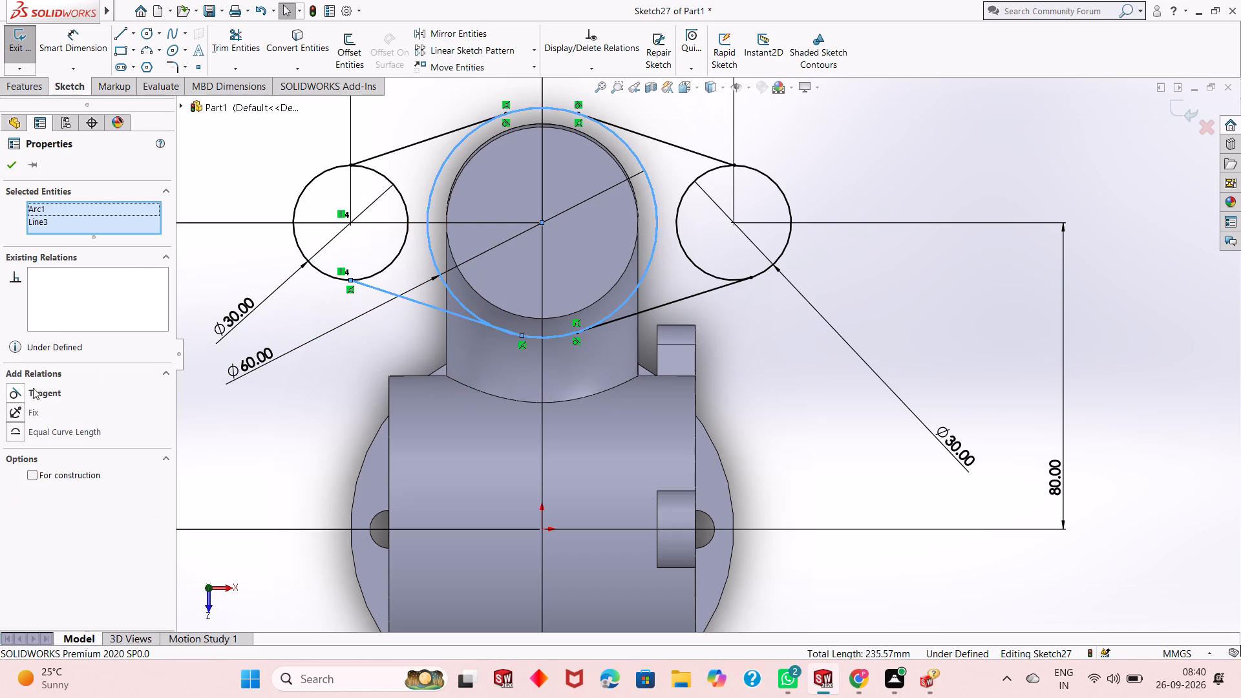
pyautogui.click(20, 389)
pyautogui.click(16, 168)
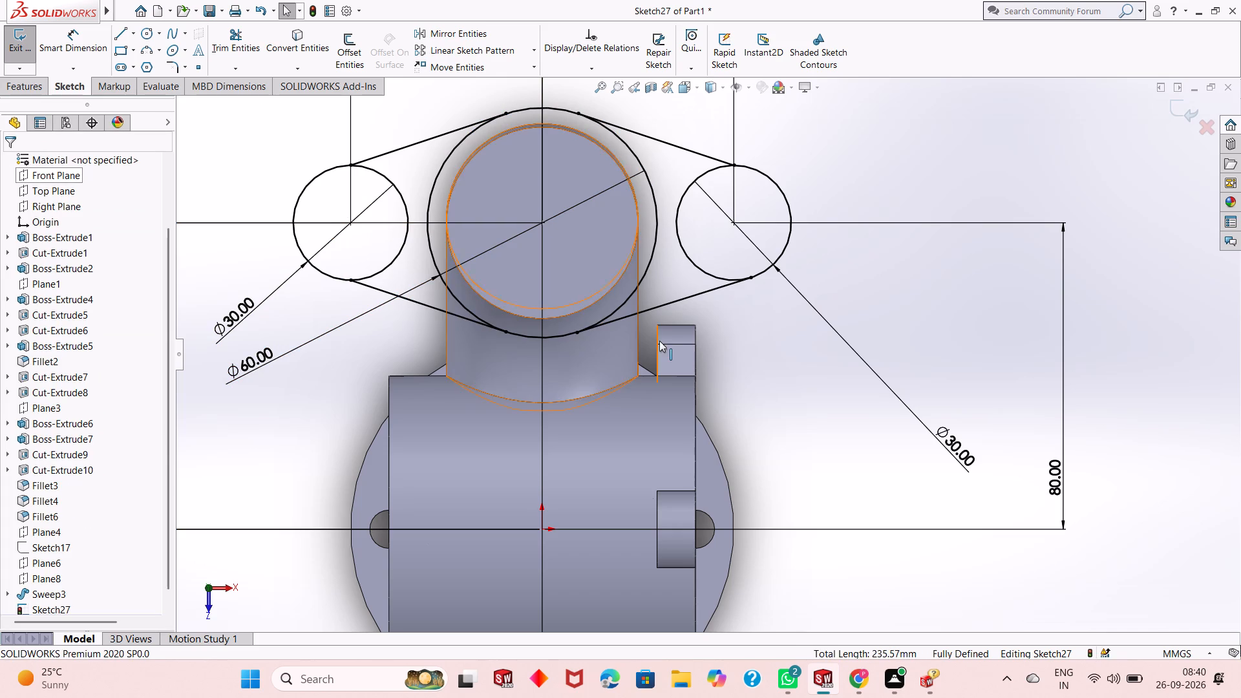
# Trim away the 60 mm circle's left and right side arcs between the upper and lower connecting lines.
pyautogui.scroll(1, 580, 313)
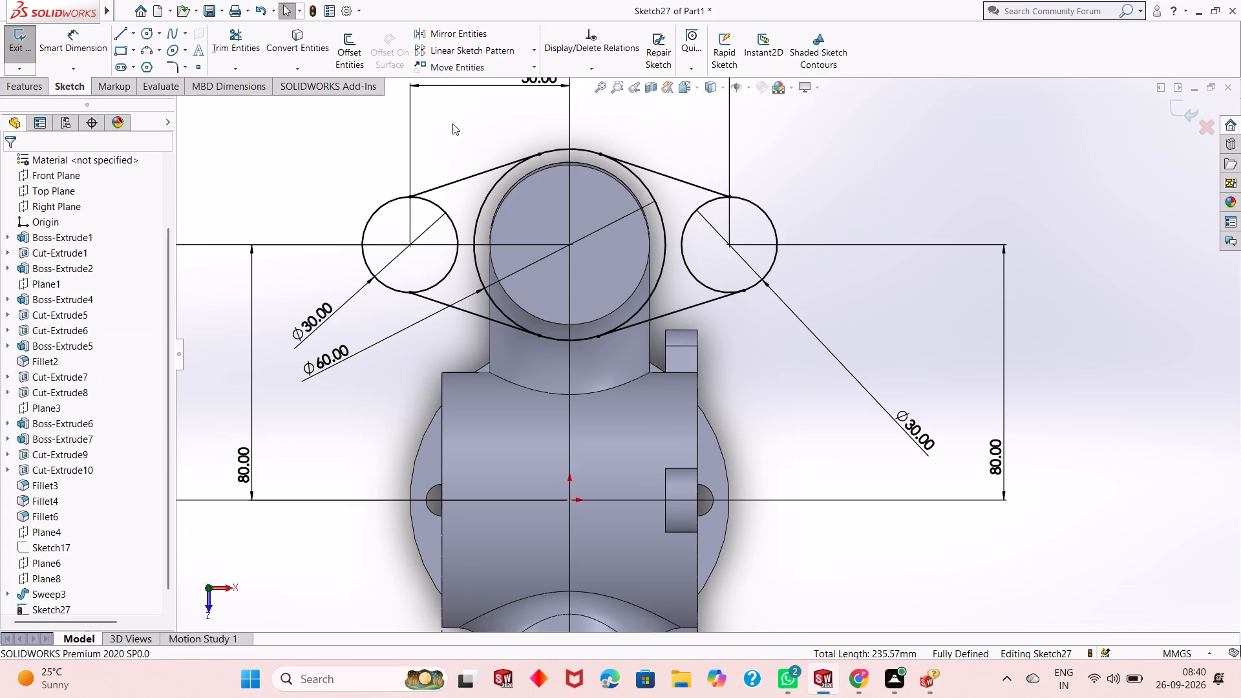
pyautogui.click(231, 34)
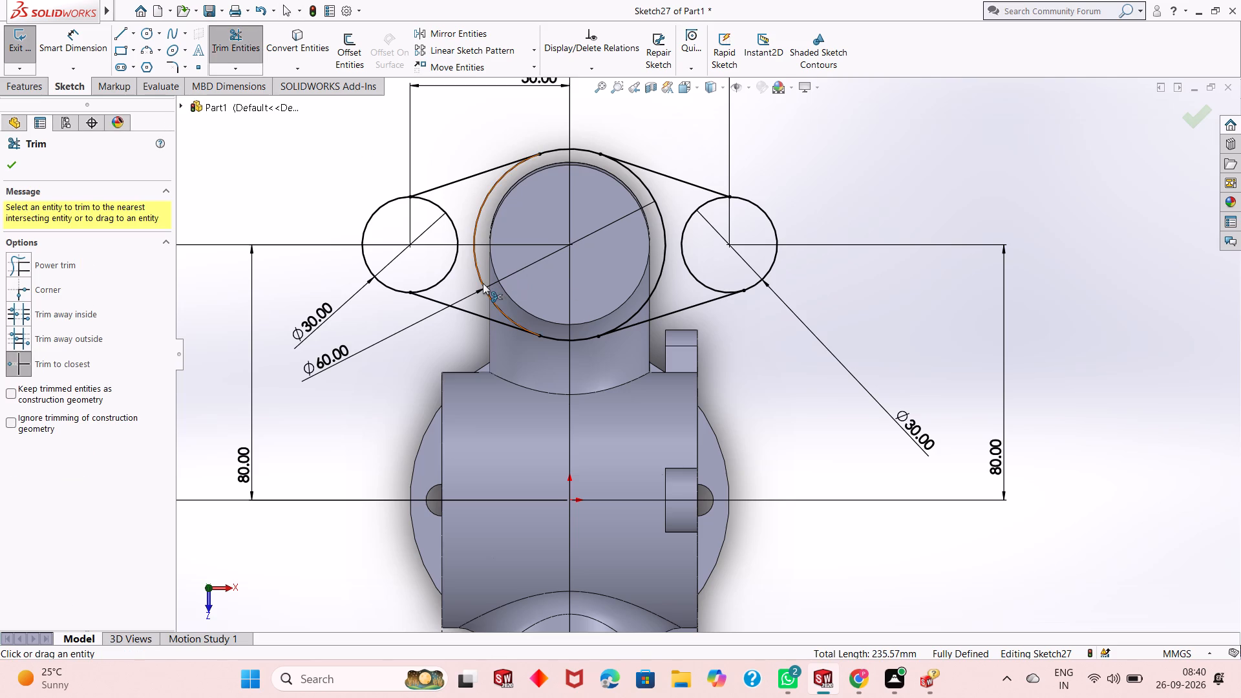
pyautogui.click(482, 284)
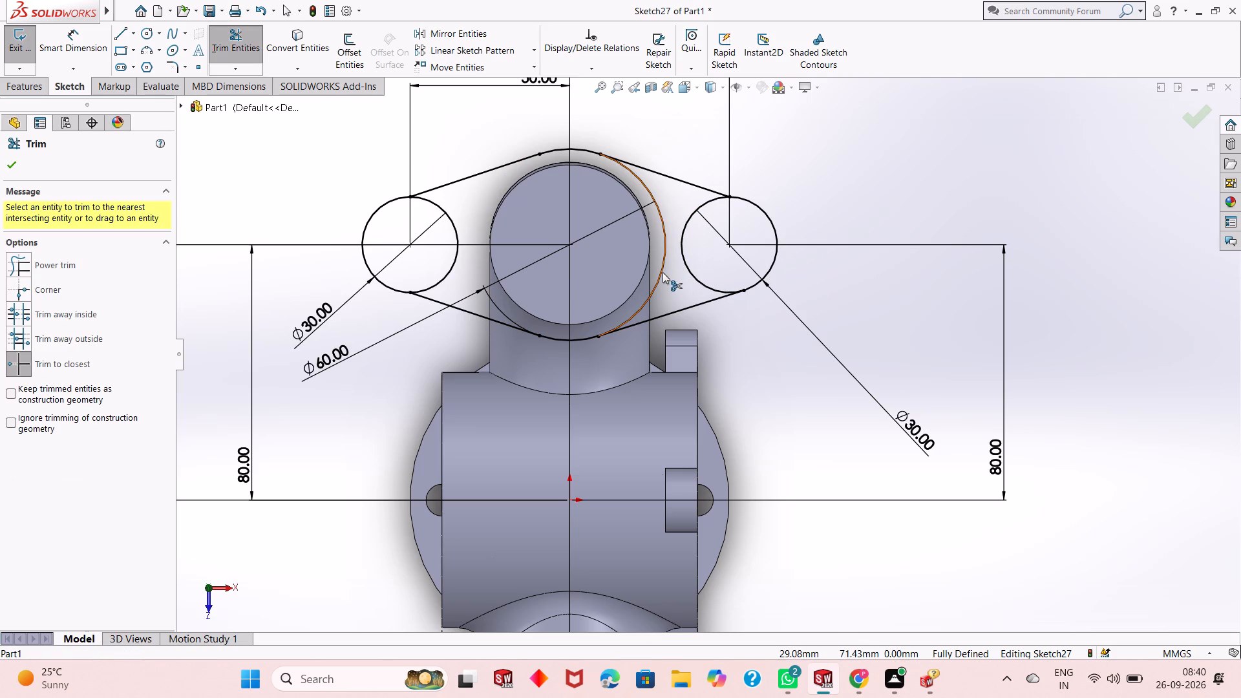
pyautogui.click(663, 272)
pyautogui.rightClick(824, 136)
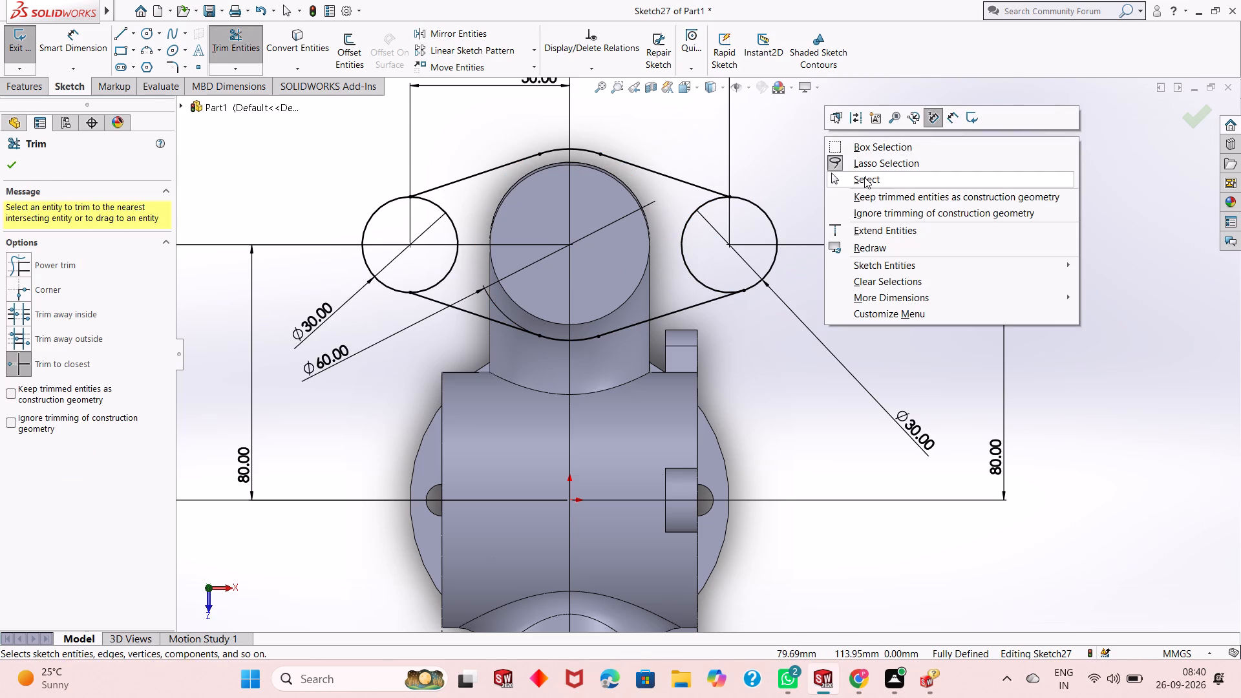
pyautogui.click(865, 177)
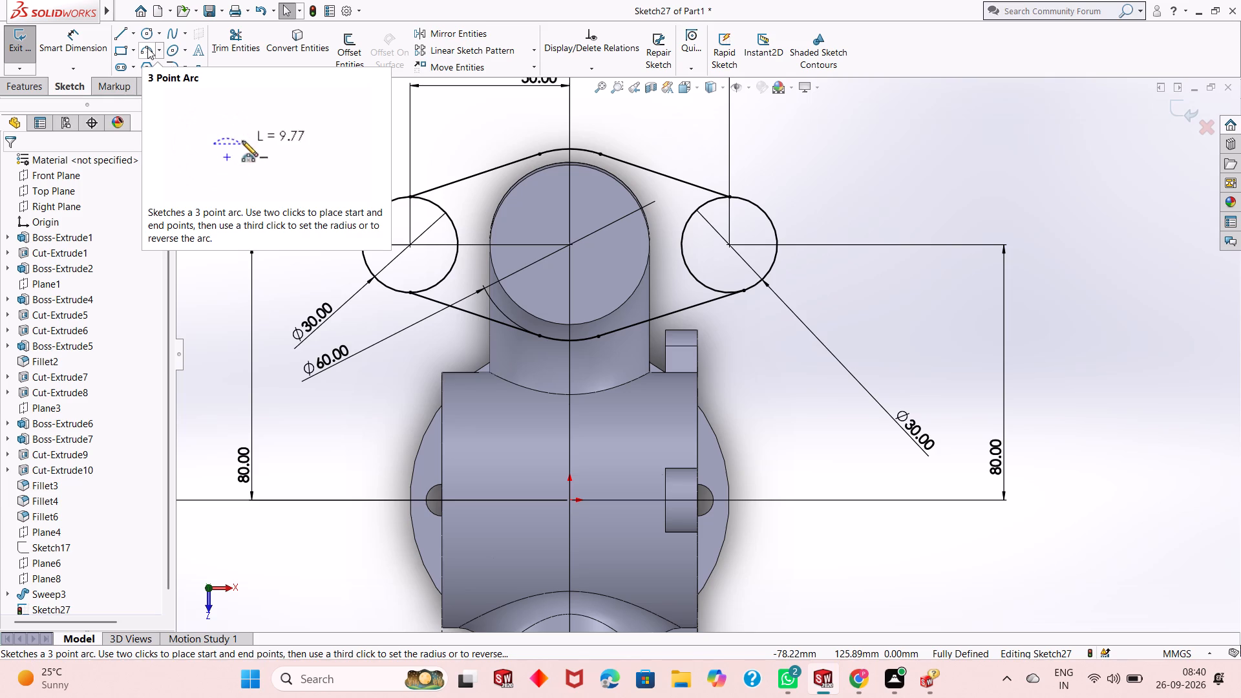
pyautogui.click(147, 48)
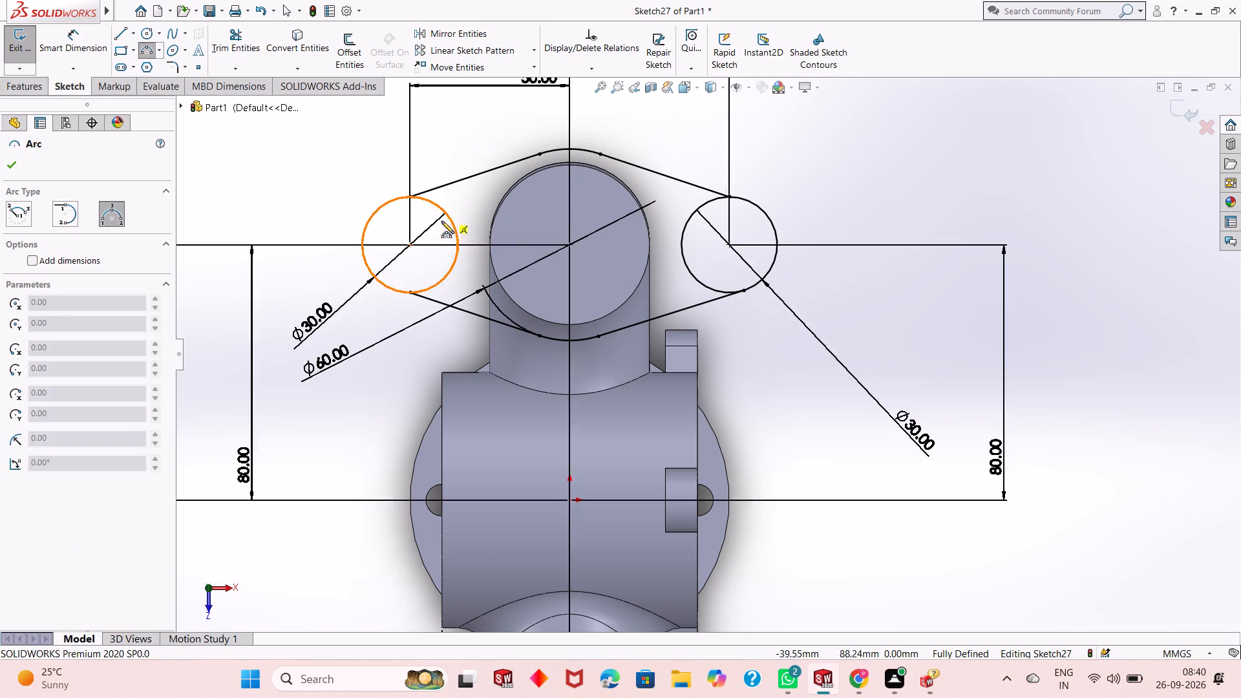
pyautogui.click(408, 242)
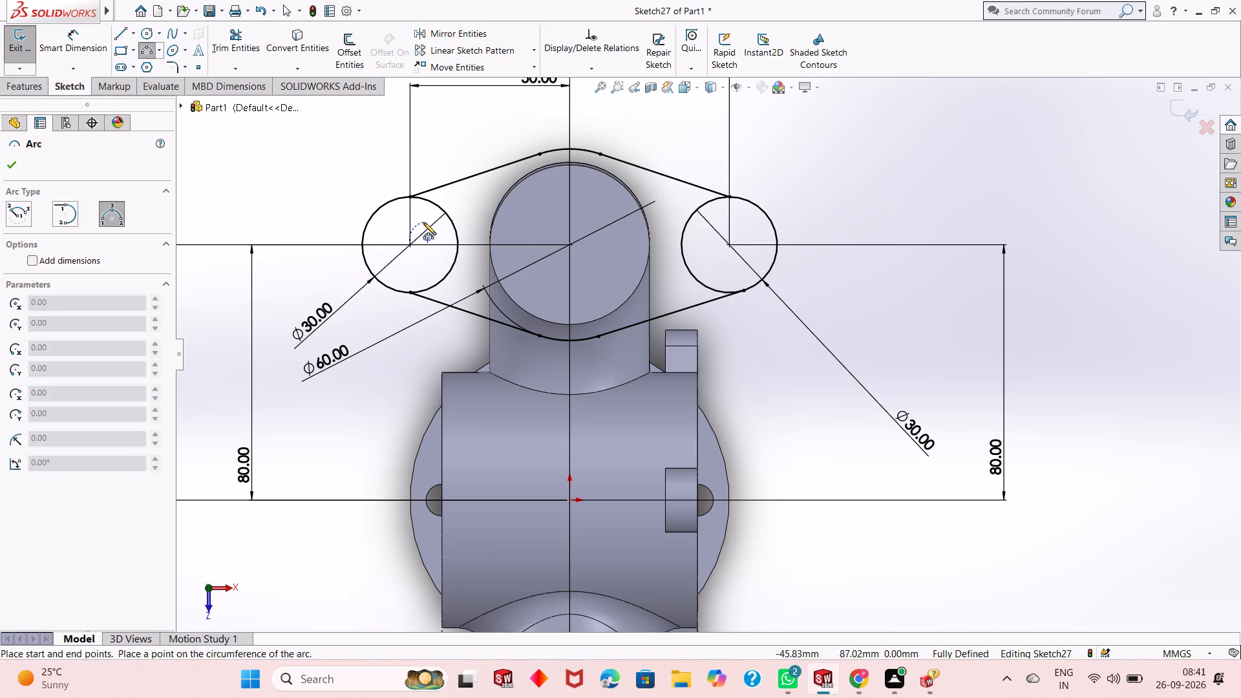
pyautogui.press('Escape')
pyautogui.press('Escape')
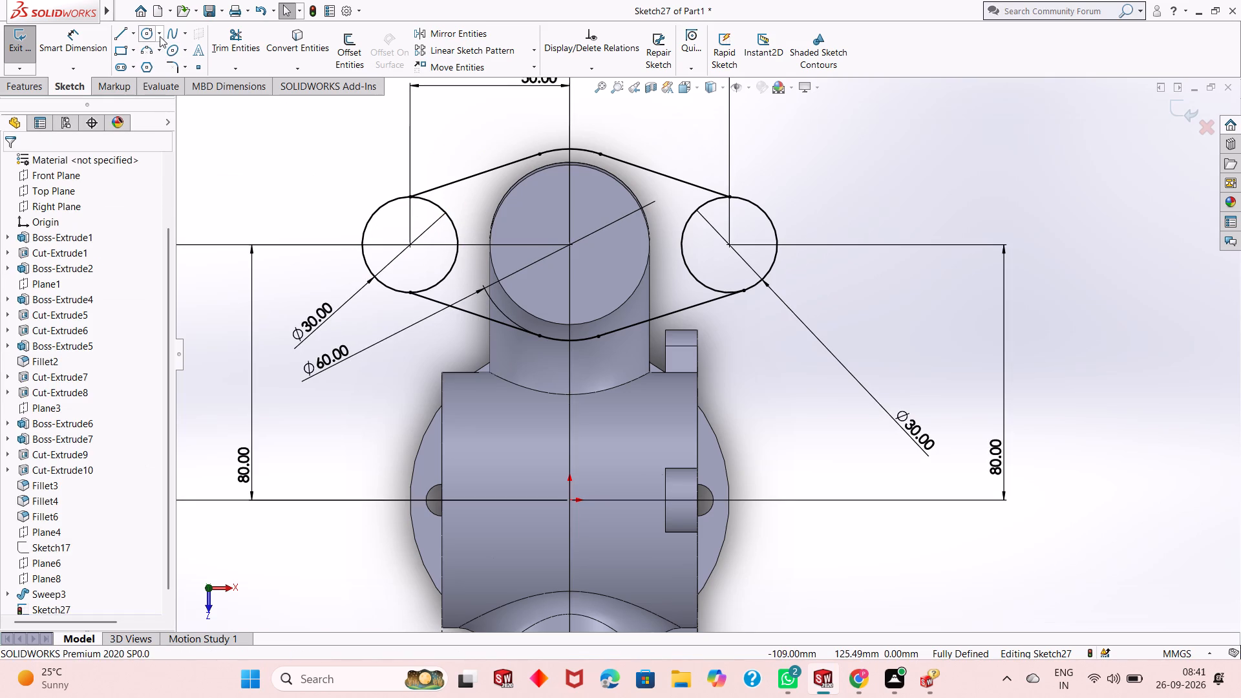
# Sketch a circle of about 7.3 mm radius concentric with each of the two 30 mm side circles.
pyautogui.click(150, 34)
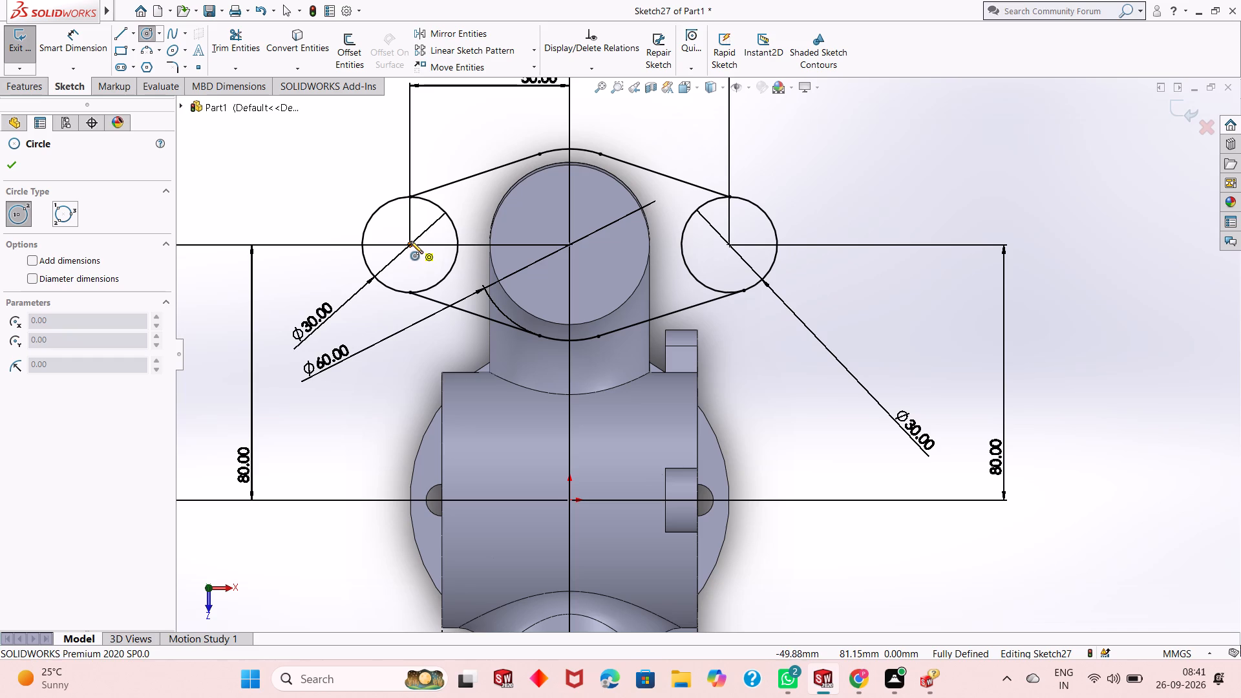
pyautogui.click(410, 241)
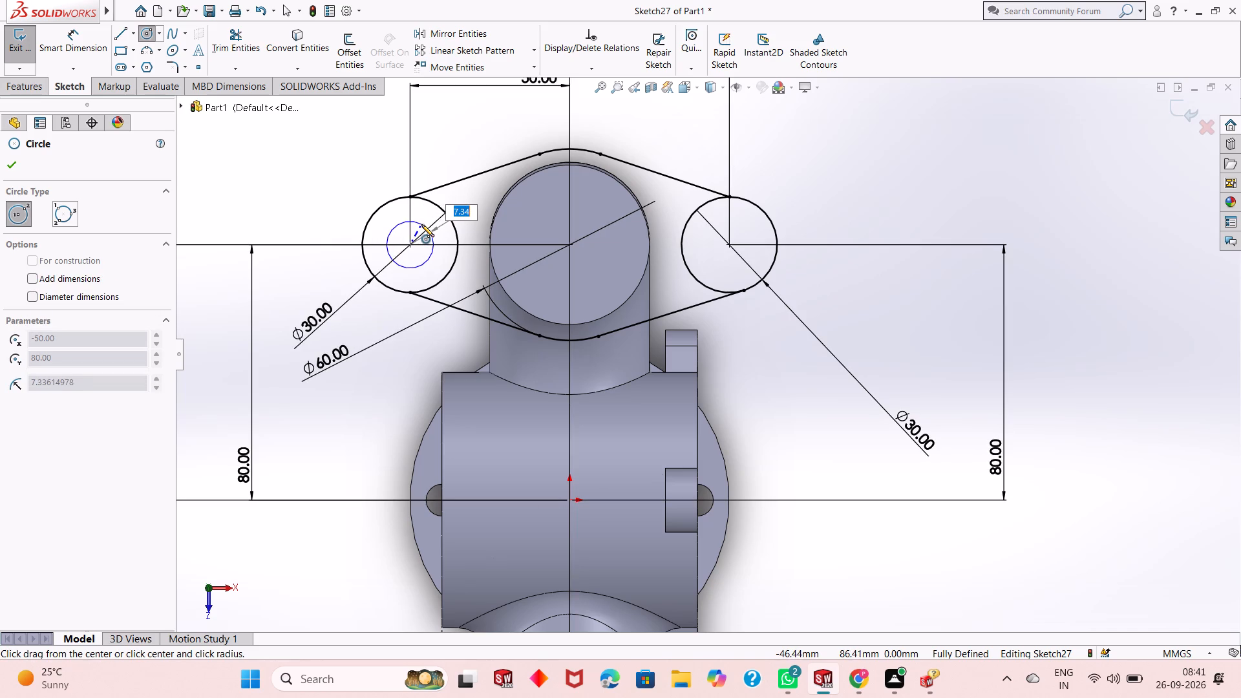
pyautogui.click(421, 224)
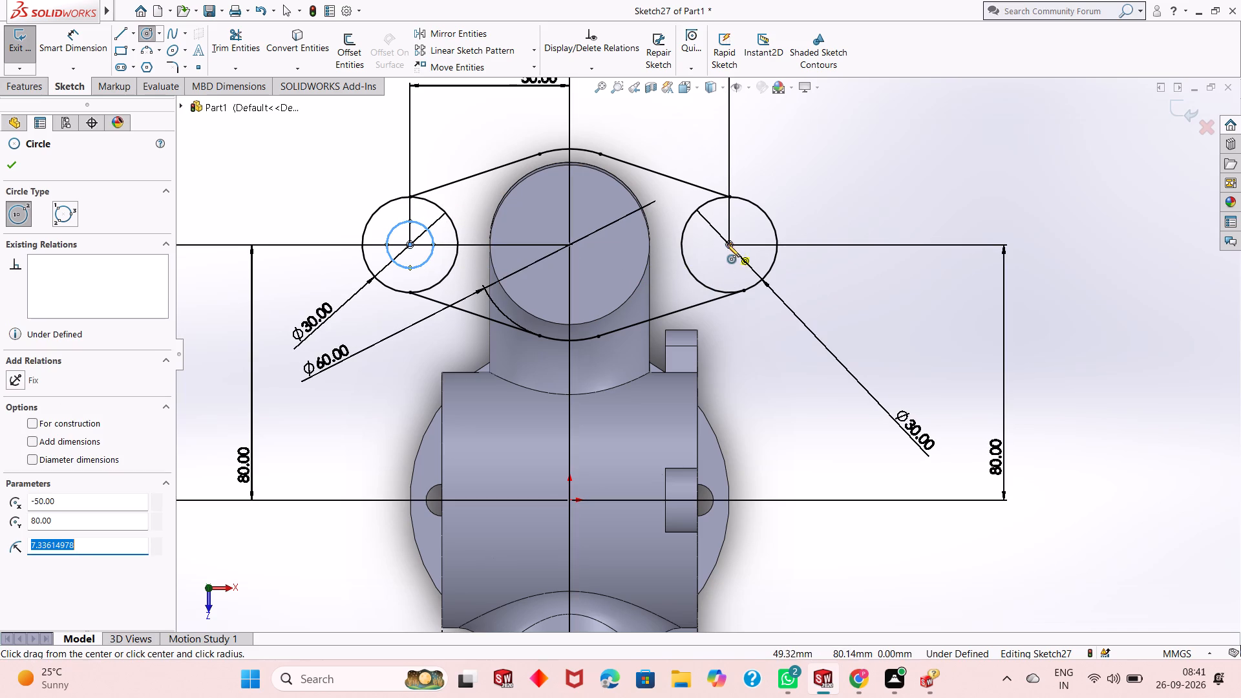
pyautogui.click(729, 244)
pyautogui.click(742, 226)
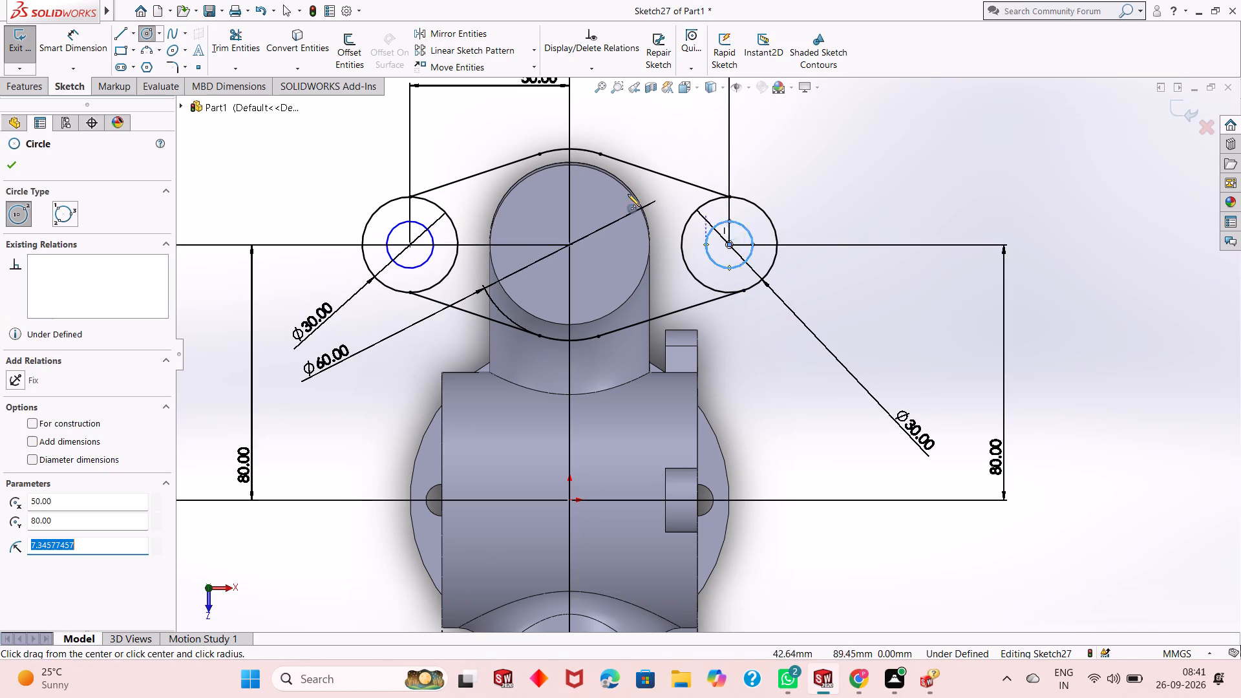
pyautogui.click(14, 173)
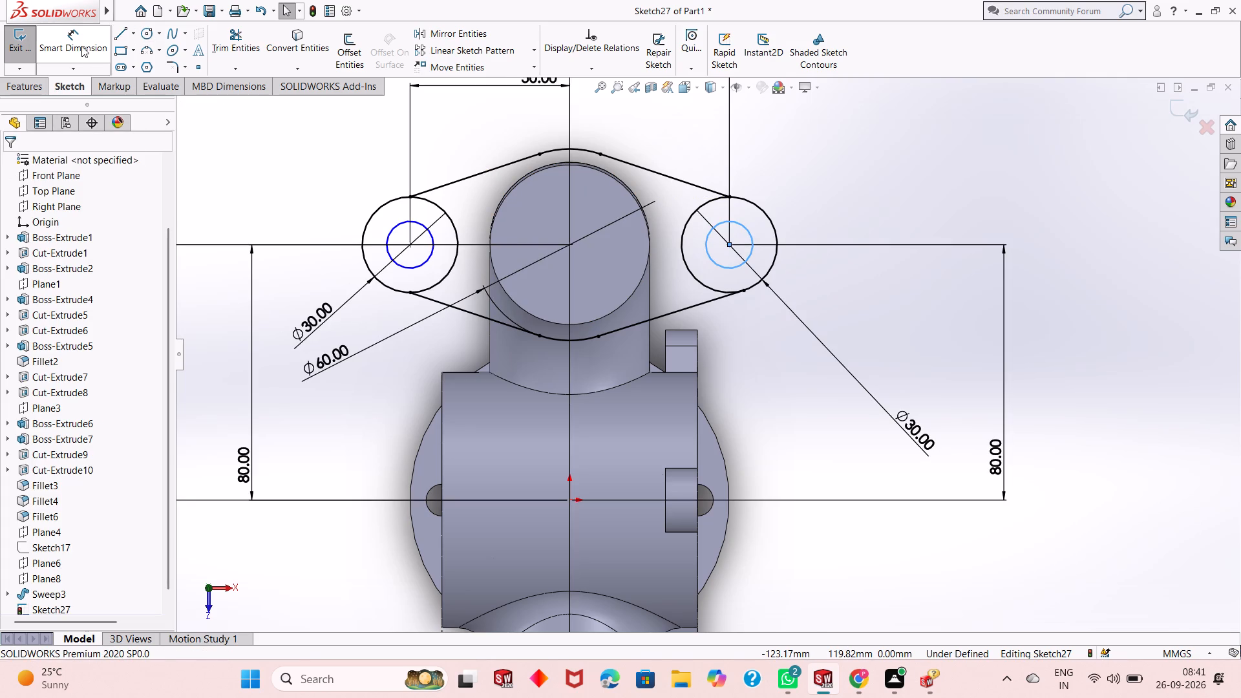
# Dimension both inner side circles to 15 mm diameter.
pyautogui.click(81, 46)
pyautogui.click(394, 261)
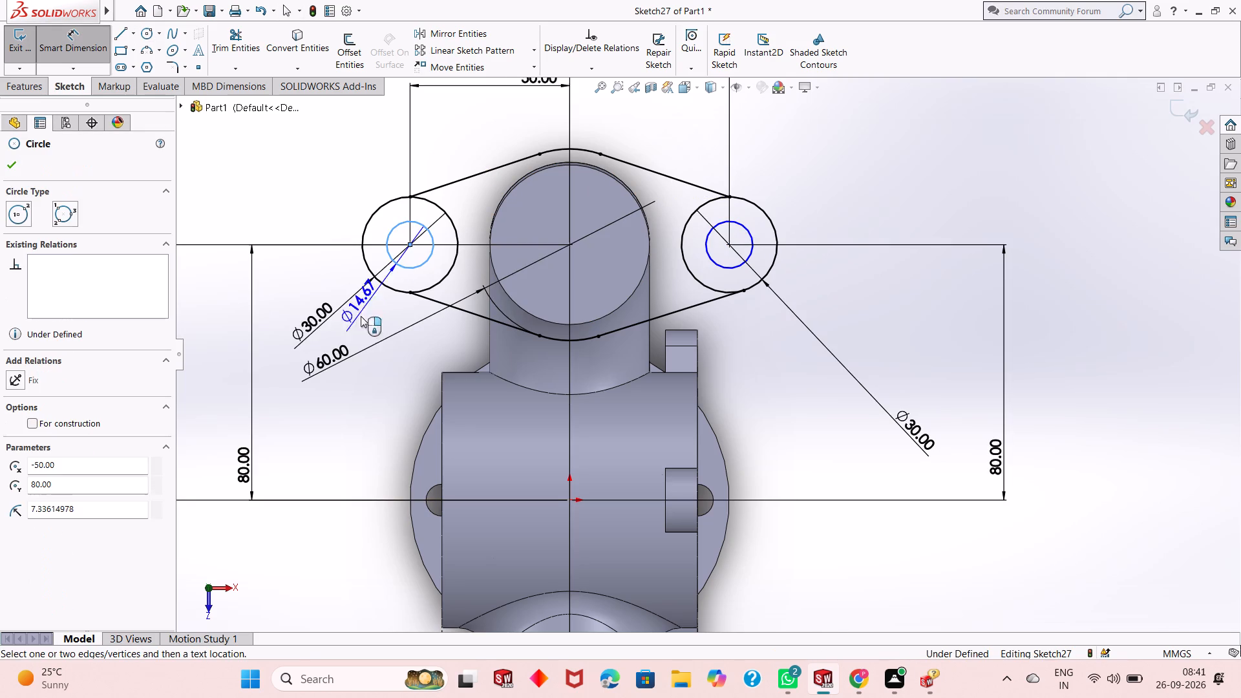
pyautogui.click(347, 383)
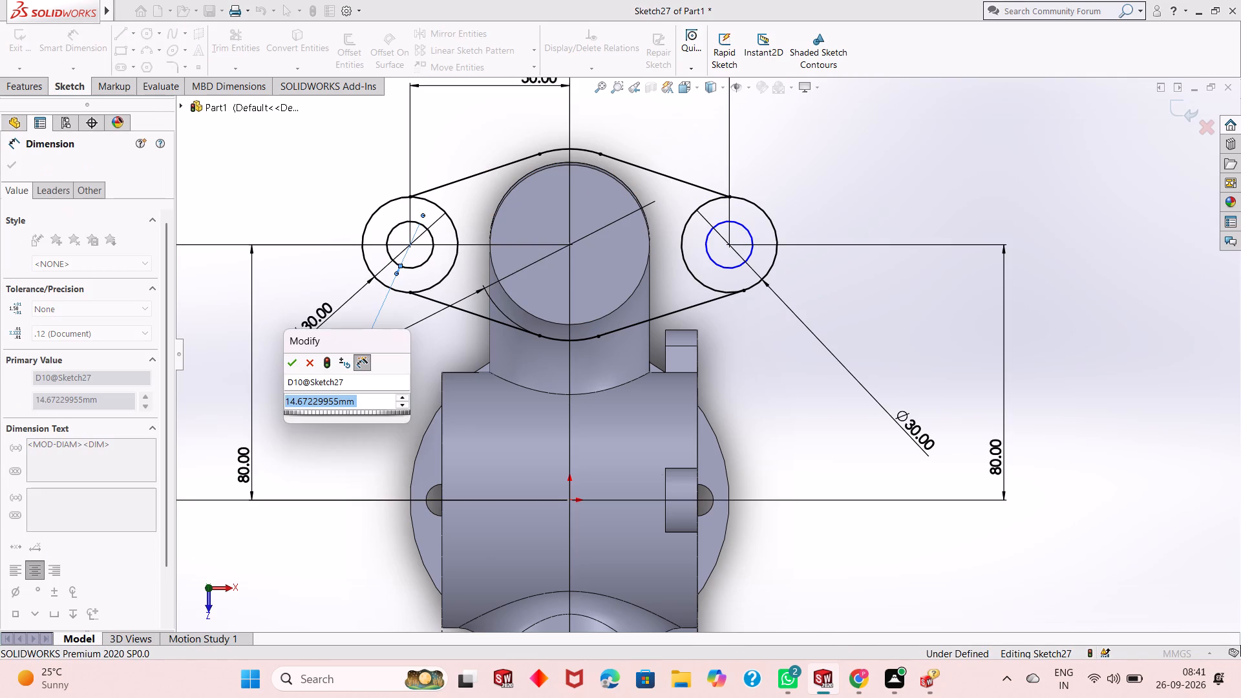
pyautogui.write('15')
pyautogui.press('Return')
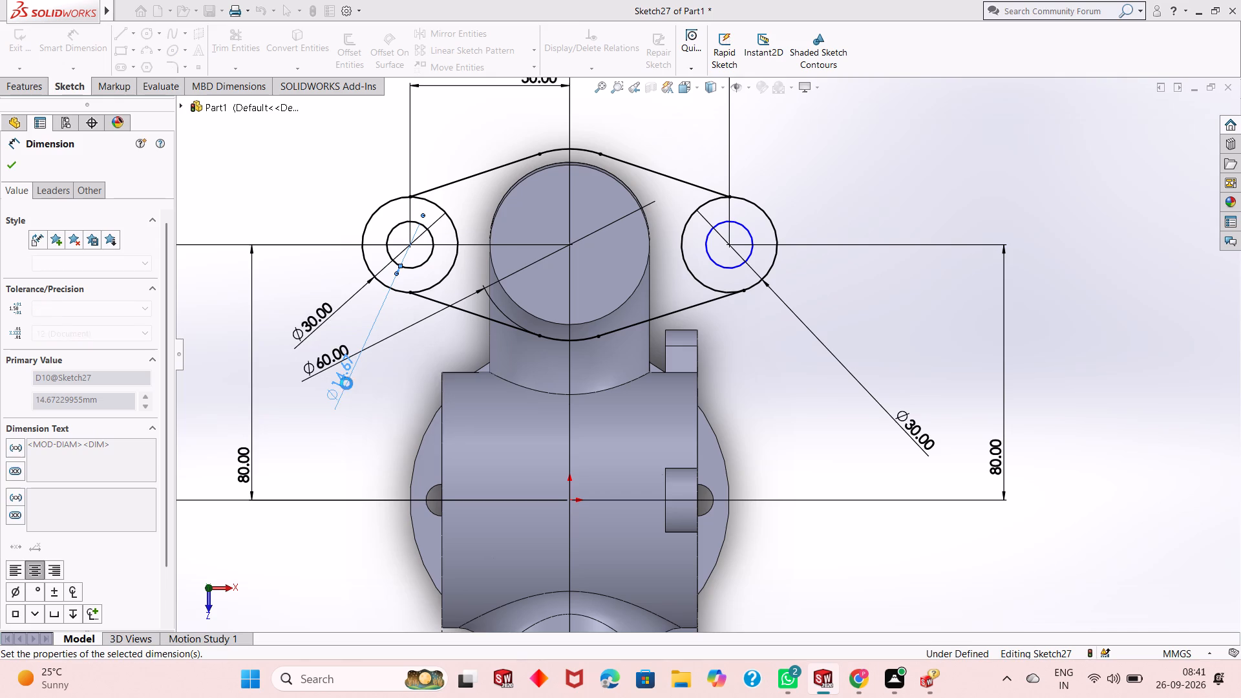
pyautogui.click(714, 257)
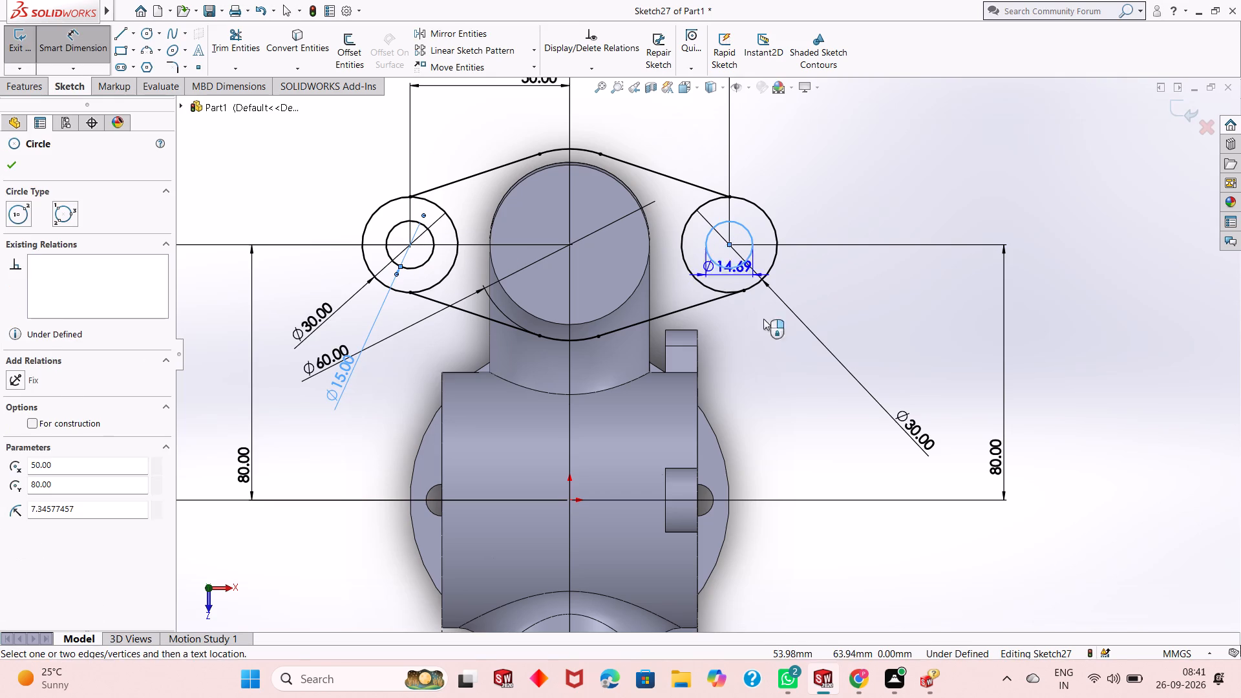
pyautogui.click(842, 365)
pyautogui.write('15')
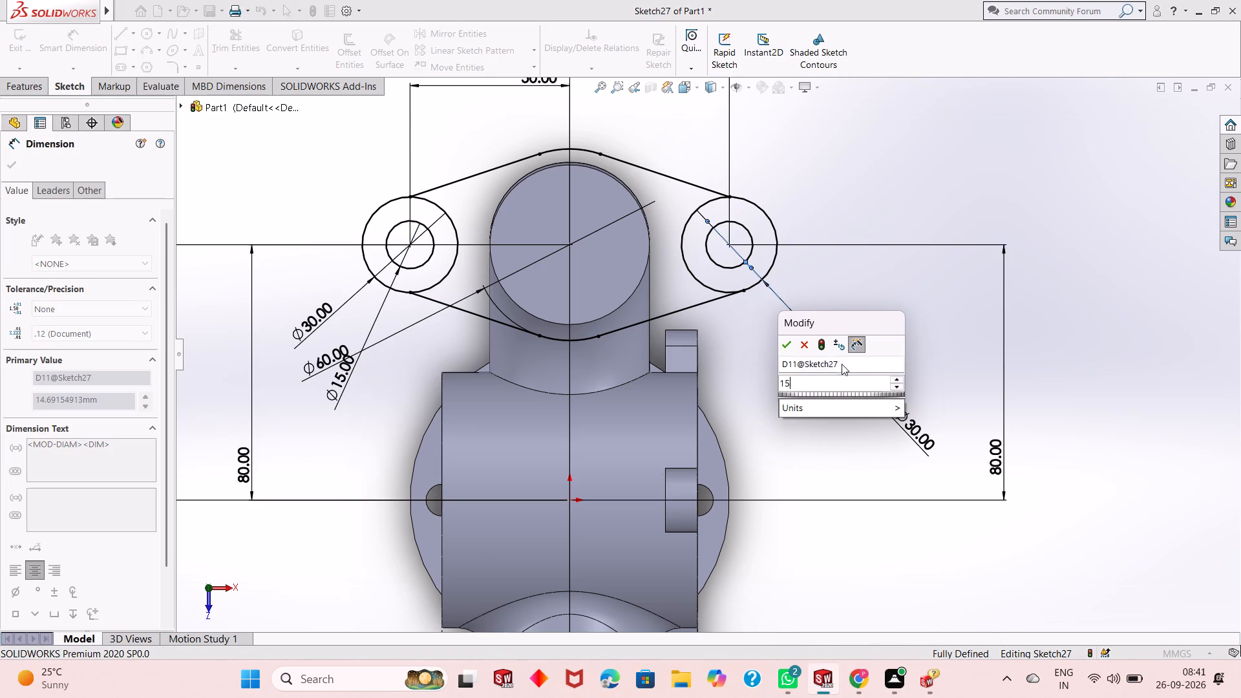
pyautogui.press('Return')
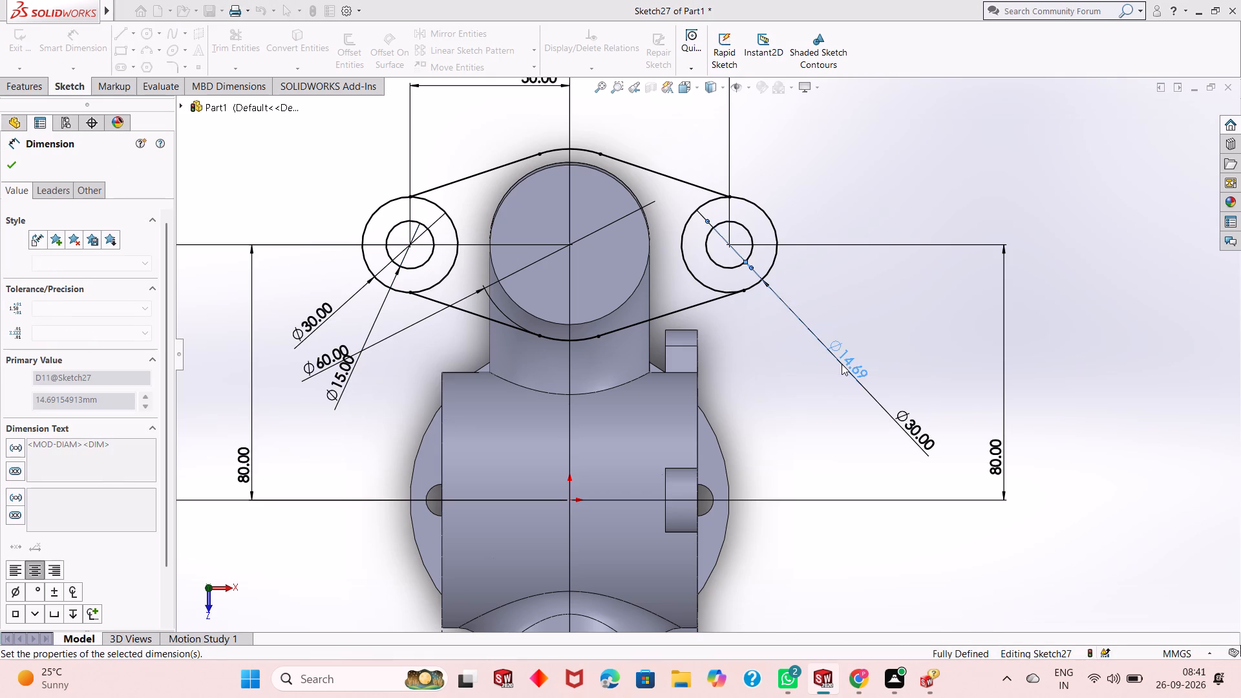
pyautogui.rightClick(811, 401)
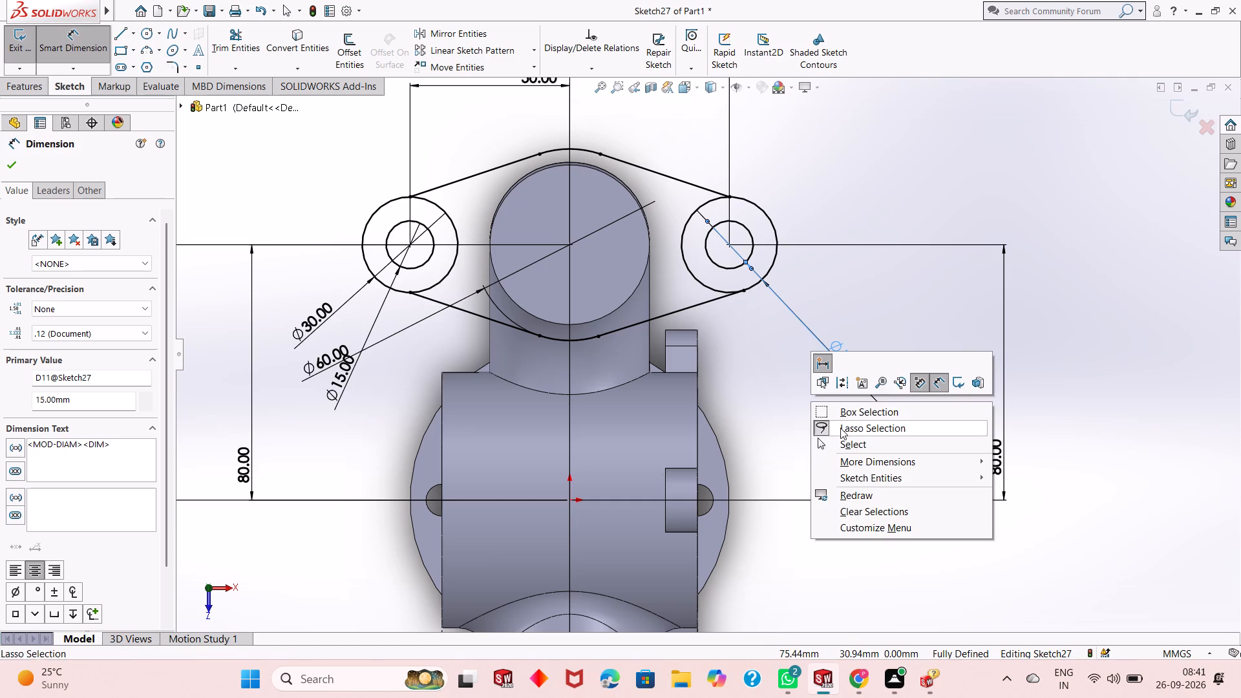
pyautogui.click(849, 441)
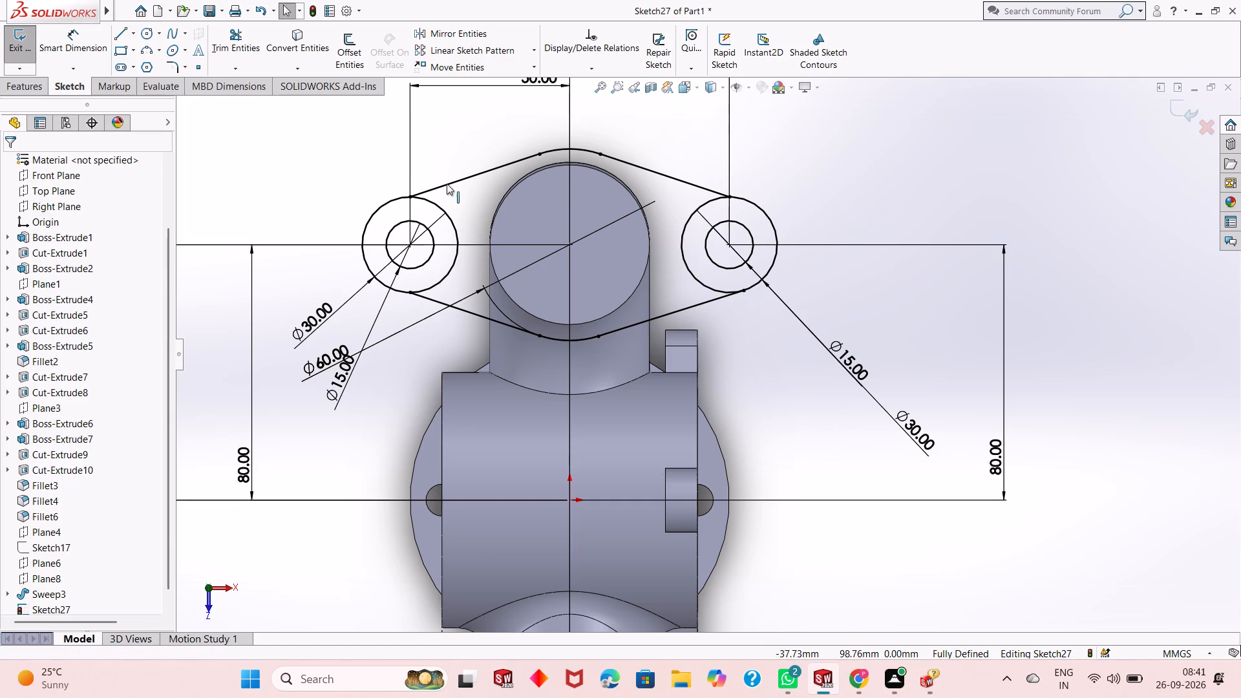
# Trim away the inward-facing arcs of both 30 mm side circles between the connecting lines.
pyautogui.click(220, 48)
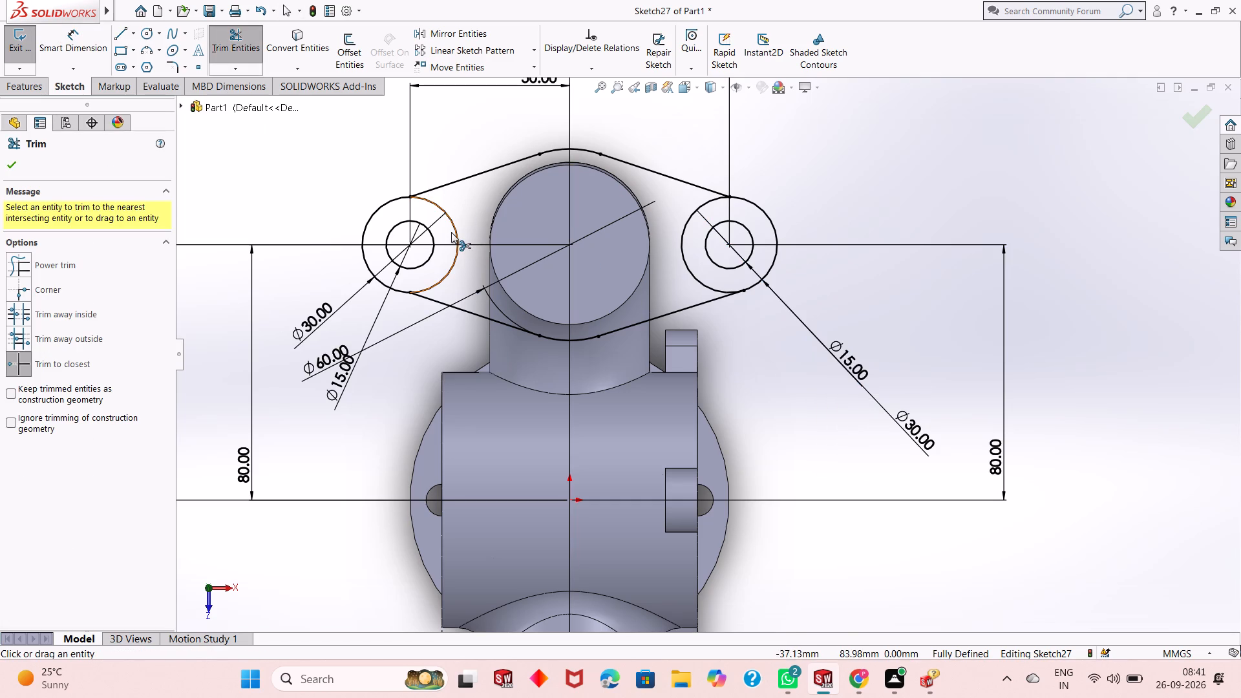
pyautogui.click(456, 229)
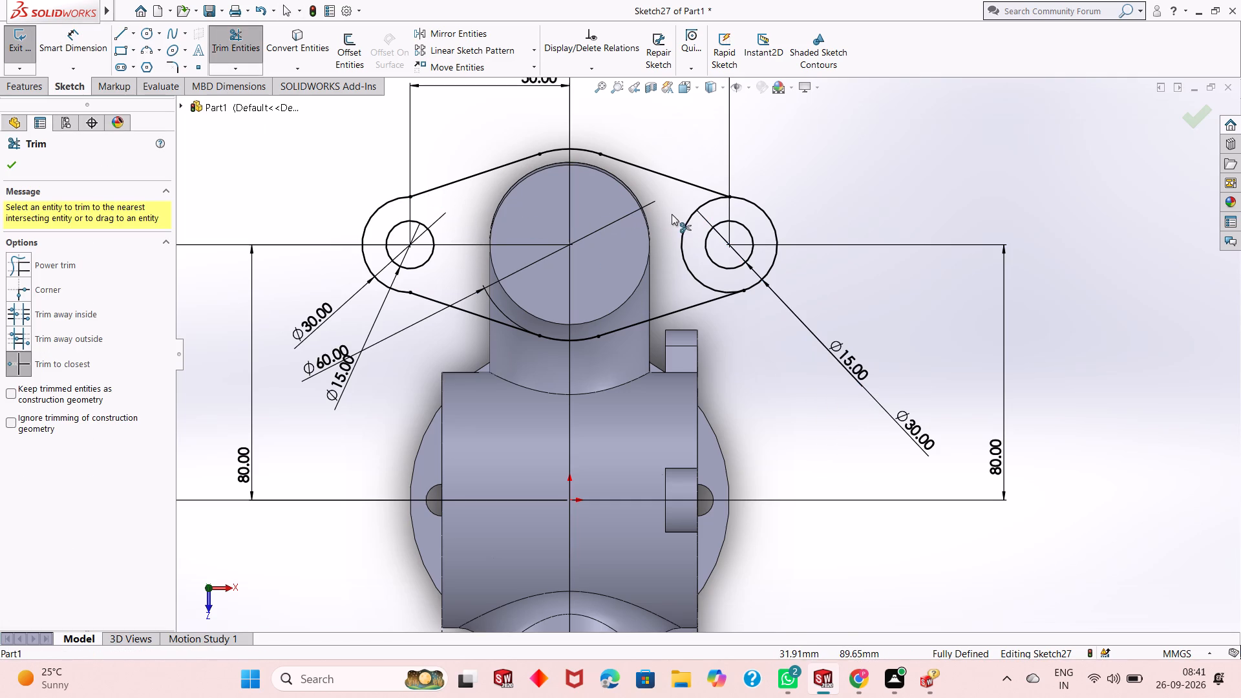
pyautogui.click(695, 217)
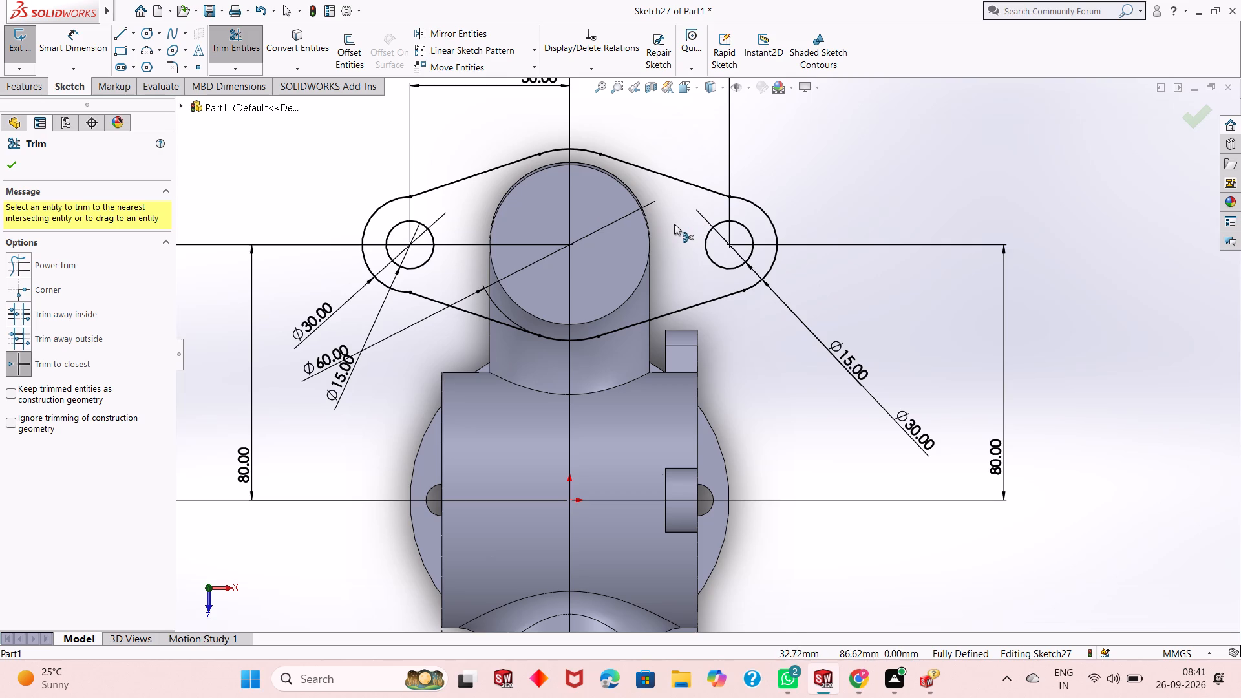
pyautogui.rightClick(334, 187)
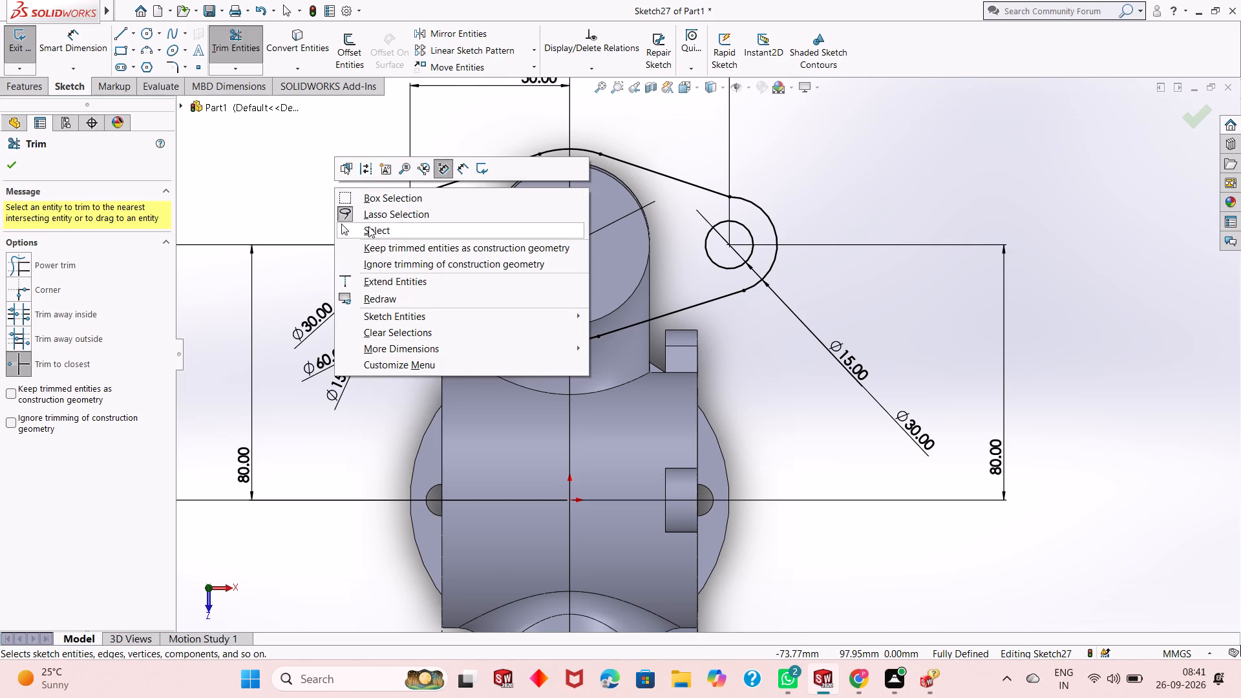
pyautogui.click(368, 226)
# Extrude the flange profile as a 10 mm blind boss merged with the end of the curved branch.
pyautogui.moveTo(480, 347); pyautogui.dragTo(476, 231, button='middle')
pyautogui.scroll(3, 475, 230)
pyautogui.scroll(-2, 640, 165)
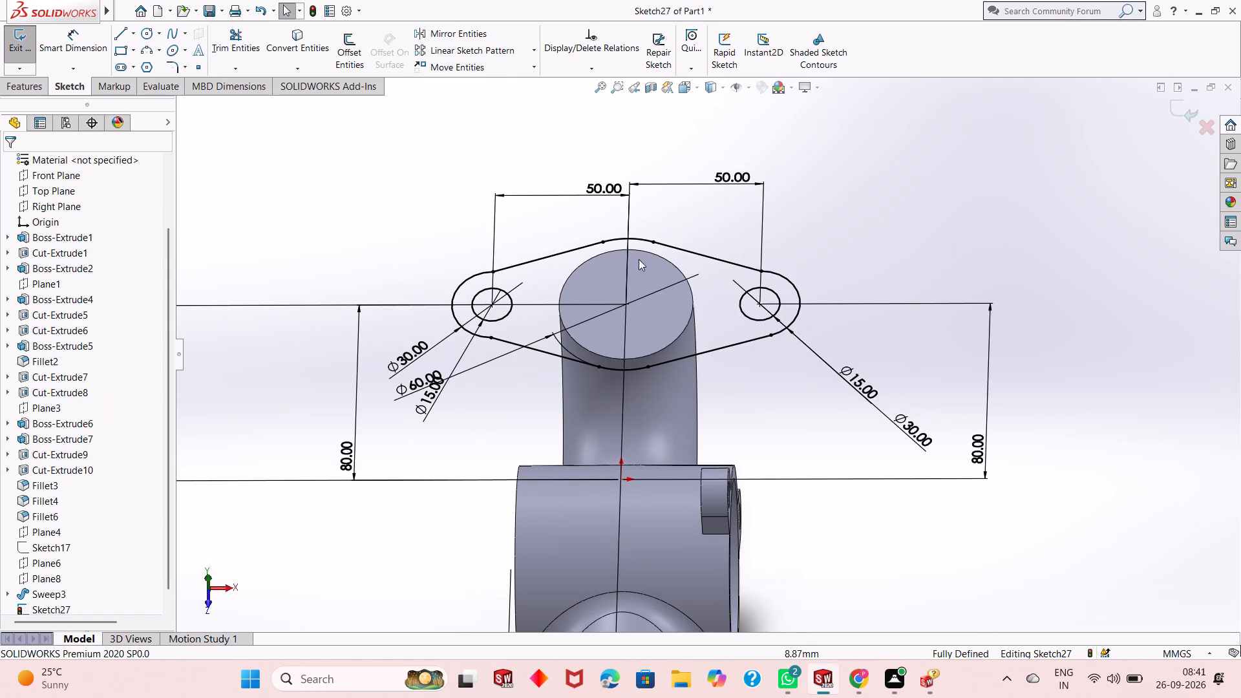
pyautogui.click(28, 86)
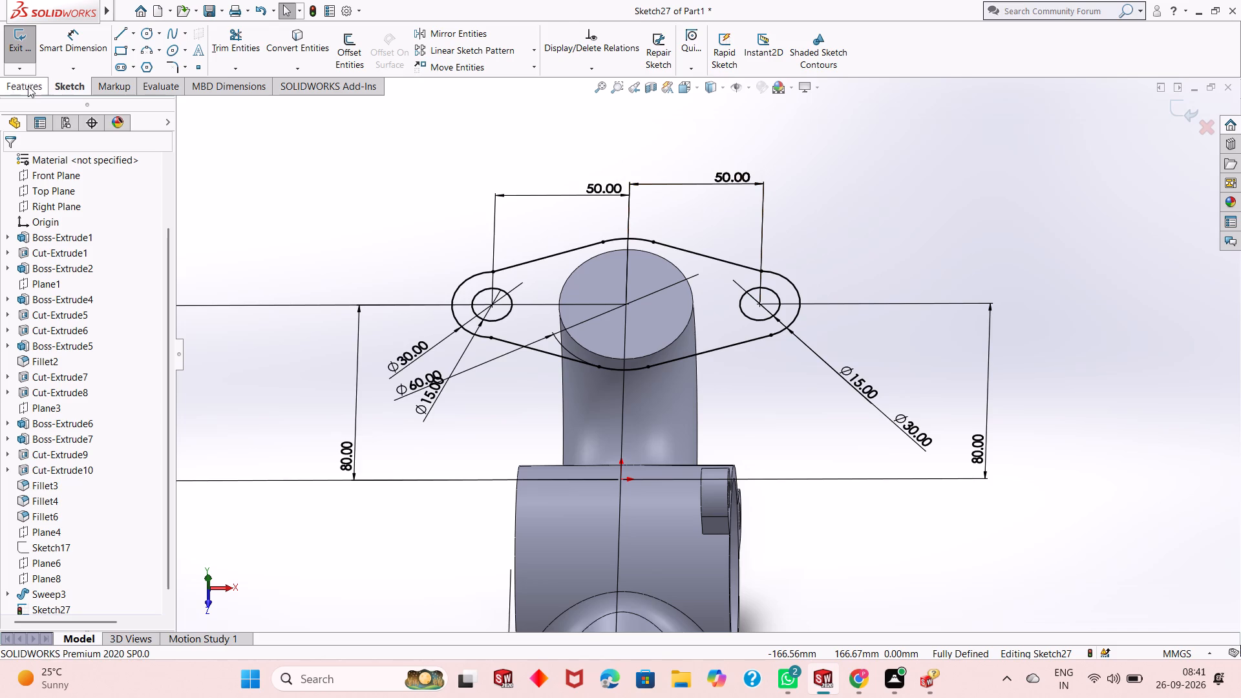
pyautogui.click(14, 60)
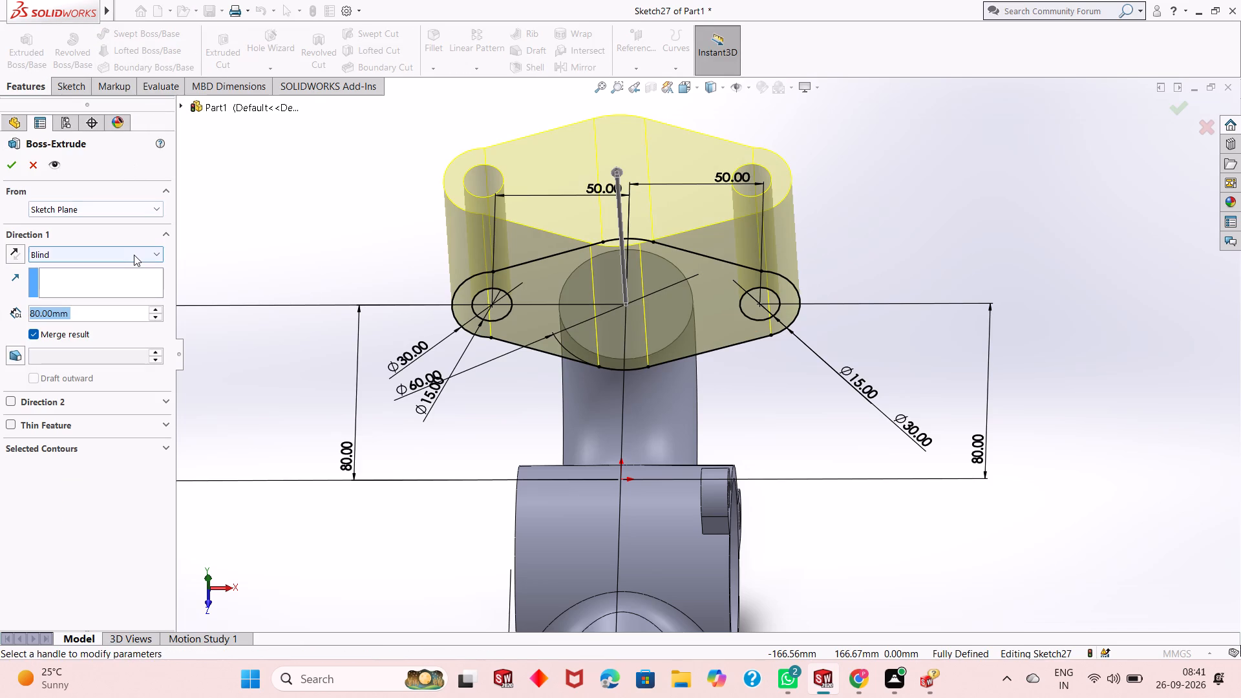
pyautogui.write('10')
pyautogui.press('Return')
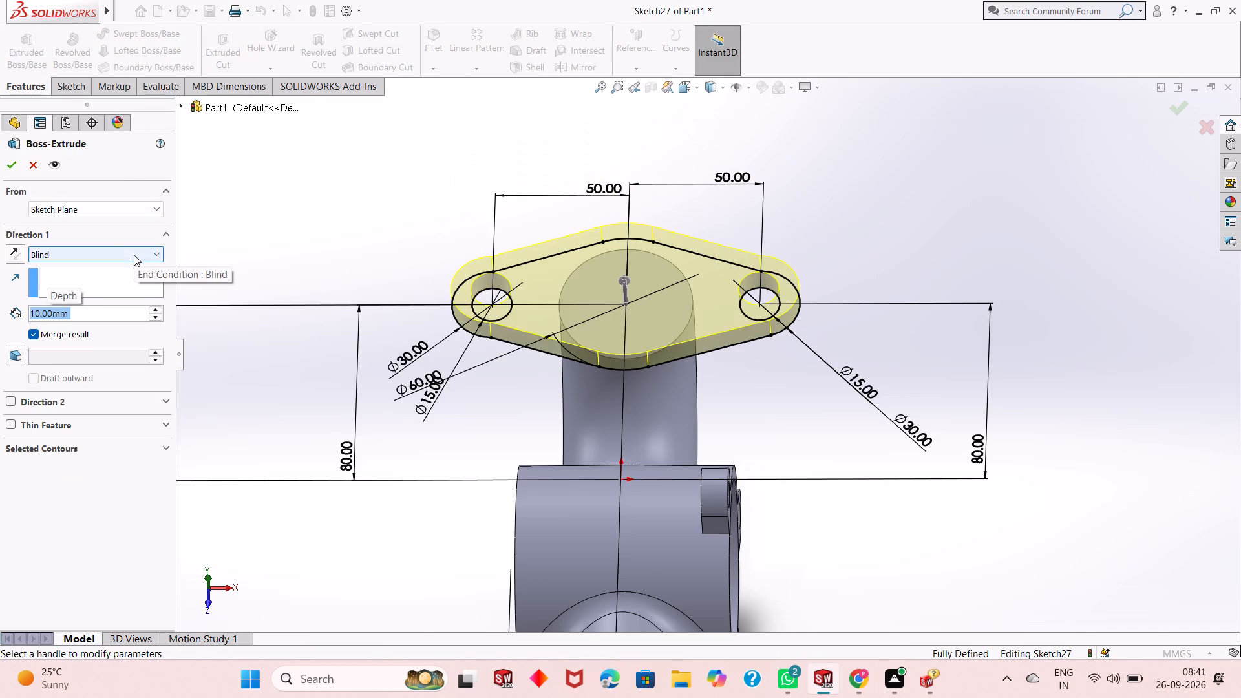
pyautogui.click(17, 170)
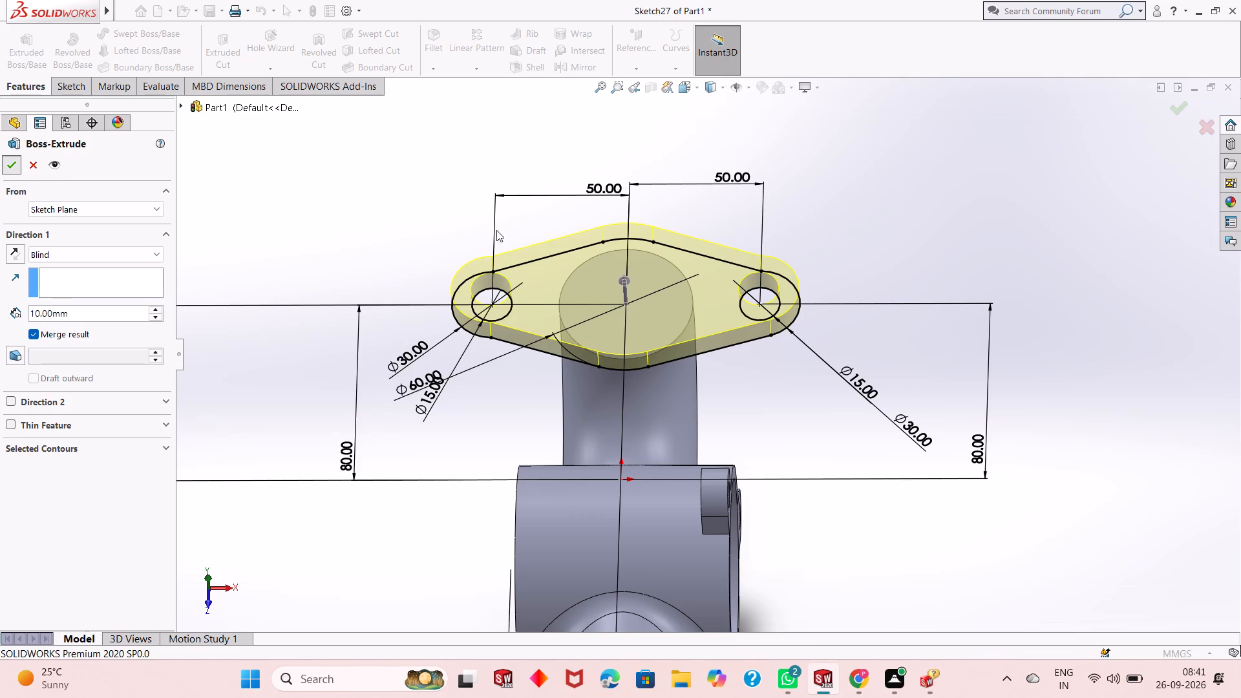
pyautogui.click(891, 242)
# Start a sketch on the flange's outer face and draw a circle of about 20.3 mm radius at the flange centre.
pyautogui.moveTo(814, 414); pyautogui.dragTo(831, 302, button='middle')
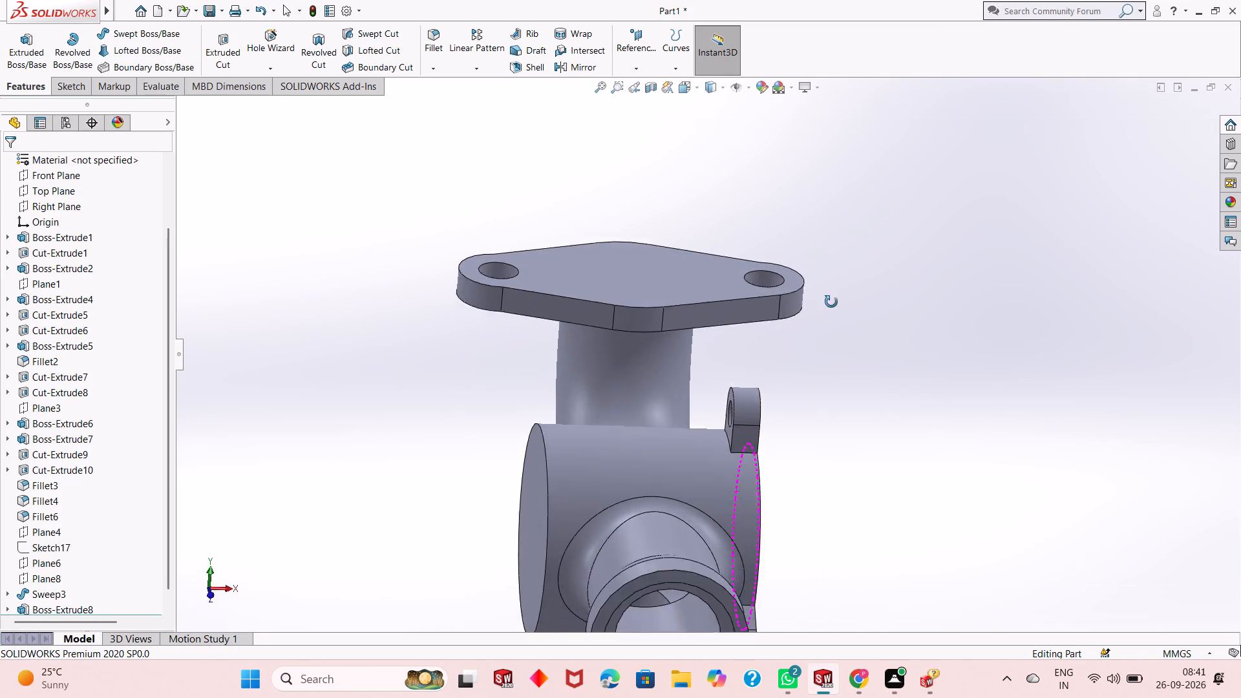
pyautogui.moveTo(831, 302); pyautogui.dragTo(697, 323, button='middle')
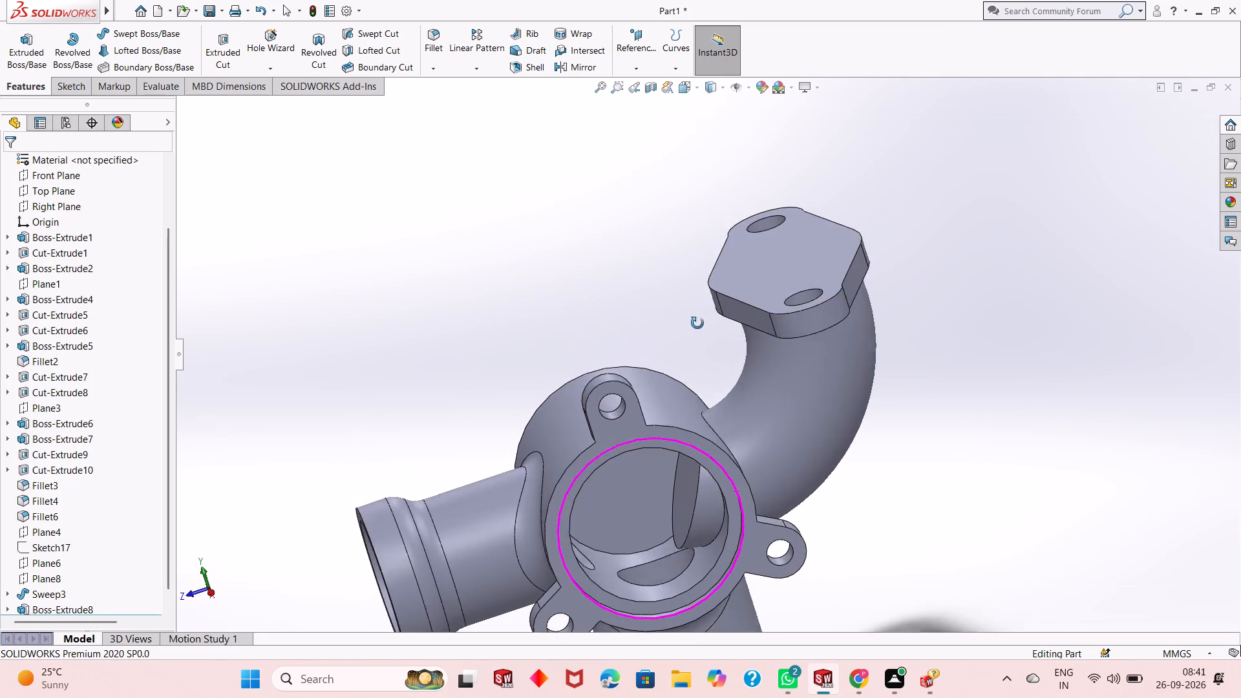
pyautogui.moveTo(697, 323); pyautogui.dragTo(703, 408, button='middle')
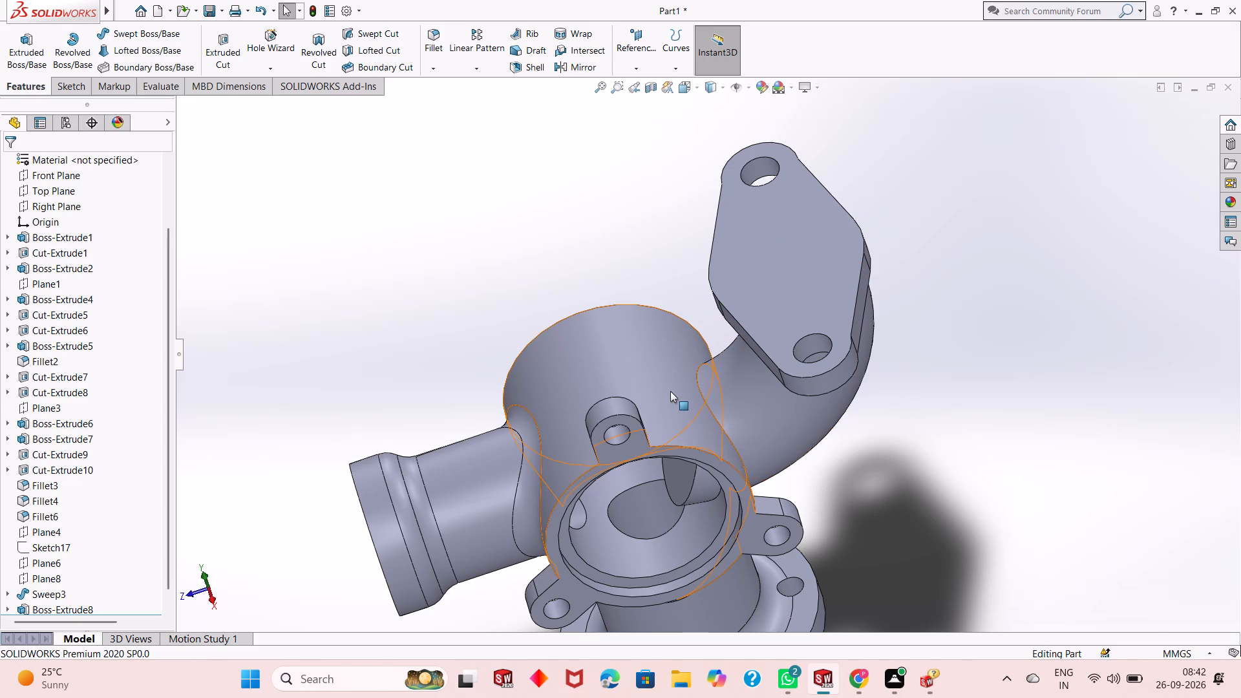
pyautogui.moveTo(670, 392); pyautogui.dragTo(679, 301, button='middle')
pyautogui.scroll(1, 666, 361)
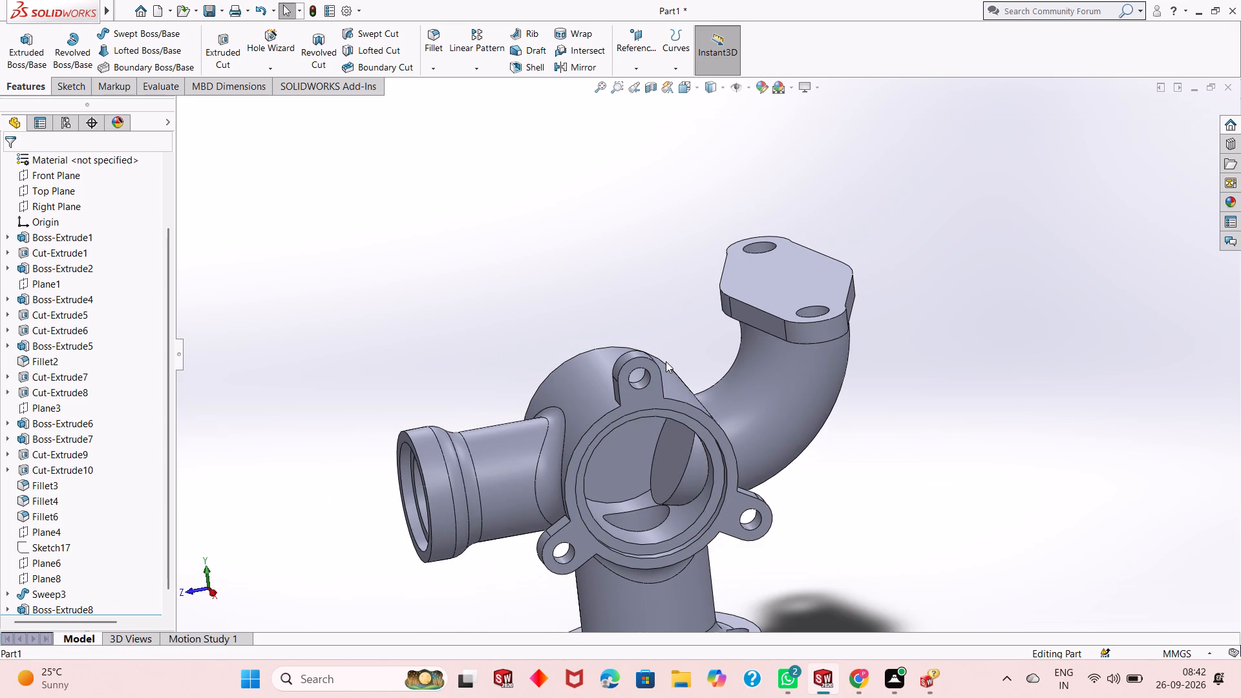
pyautogui.scroll(2, 661, 417)
pyautogui.scroll(-2, 818, 310)
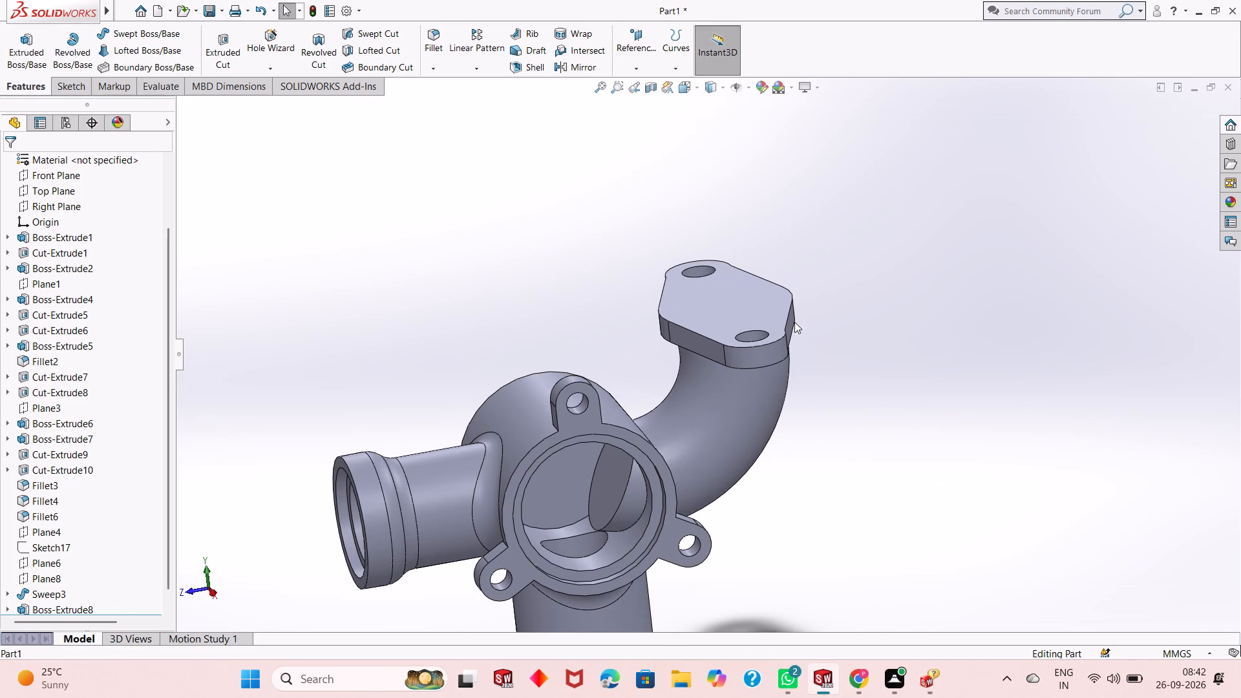
pyautogui.click(741, 289)
pyautogui.click(801, 257)
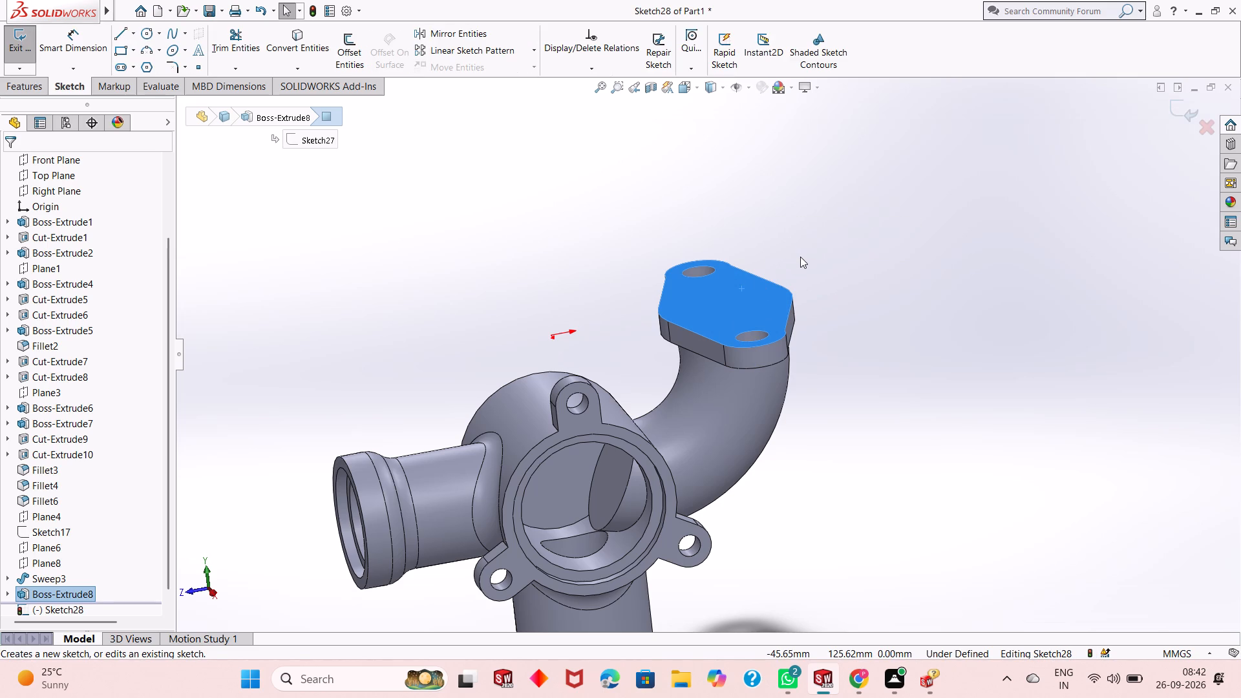
pyautogui.hotkey('ctrl', '8')
pyautogui.press('Escape')
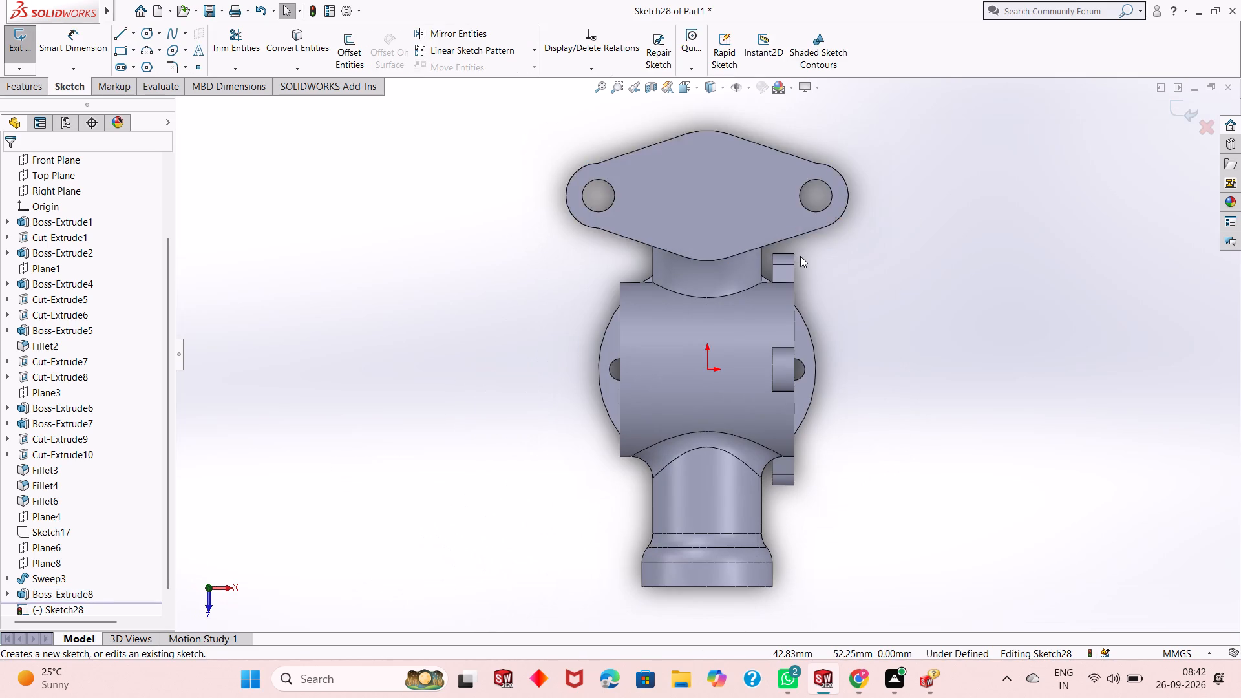
pyautogui.click(151, 34)
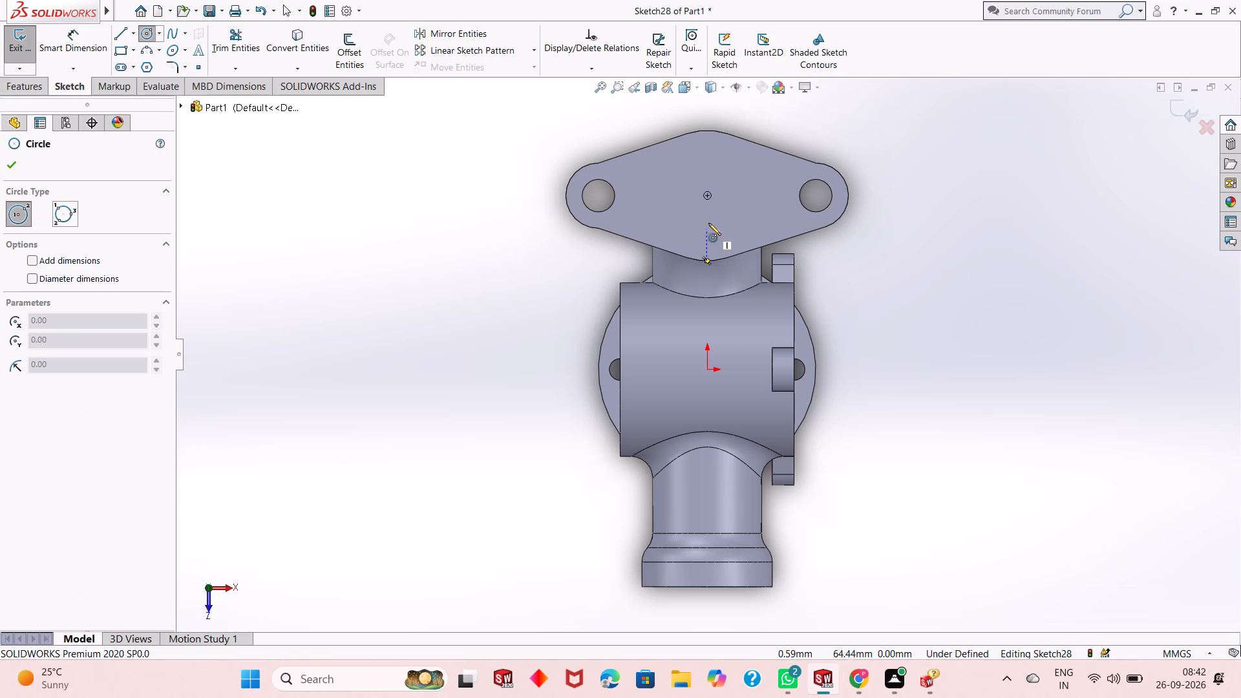
pyautogui.click(708, 195)
pyautogui.click(730, 158)
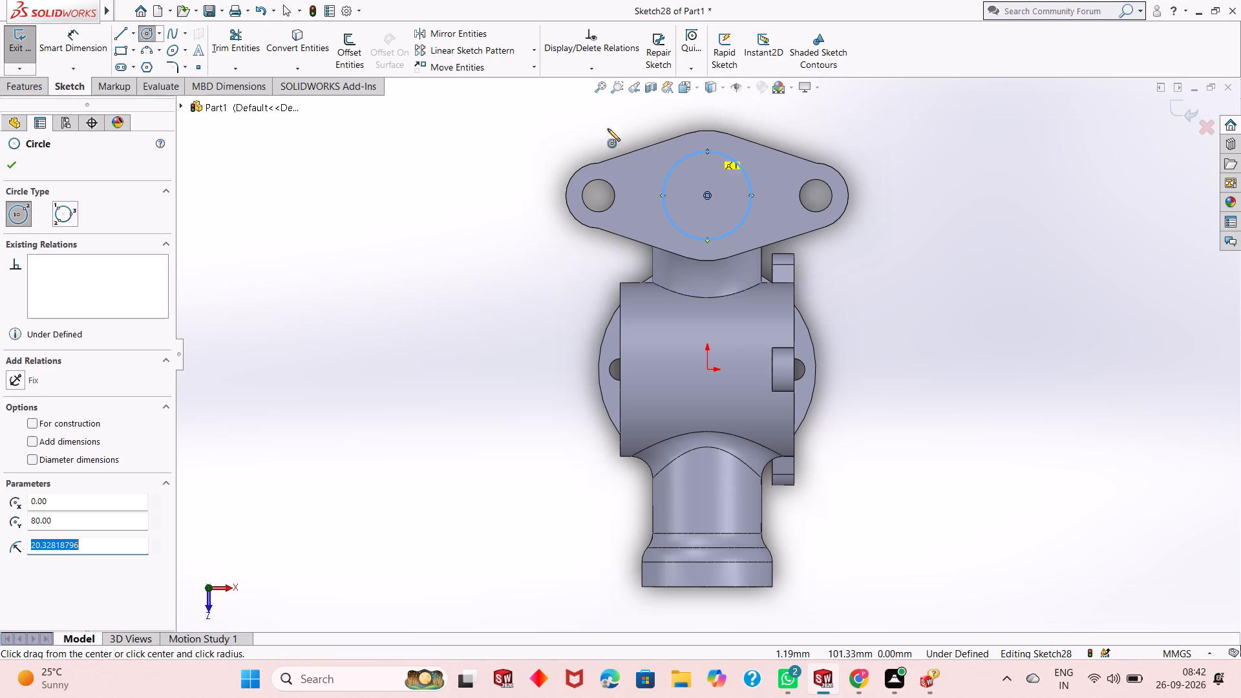
pyautogui.rightClick(301, 164)
pyautogui.click(323, 173)
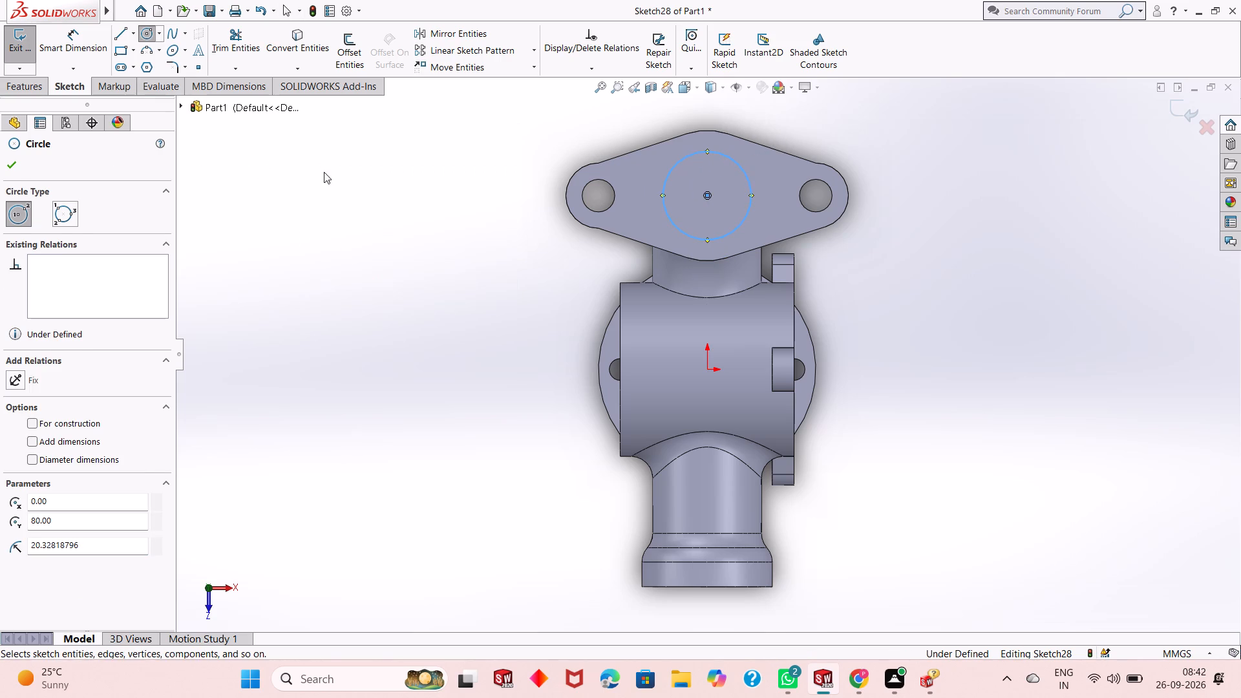
# Dimension the flange's central circle to 55 mm diameter.
pyautogui.click(55, 47)
pyautogui.click(683, 231)
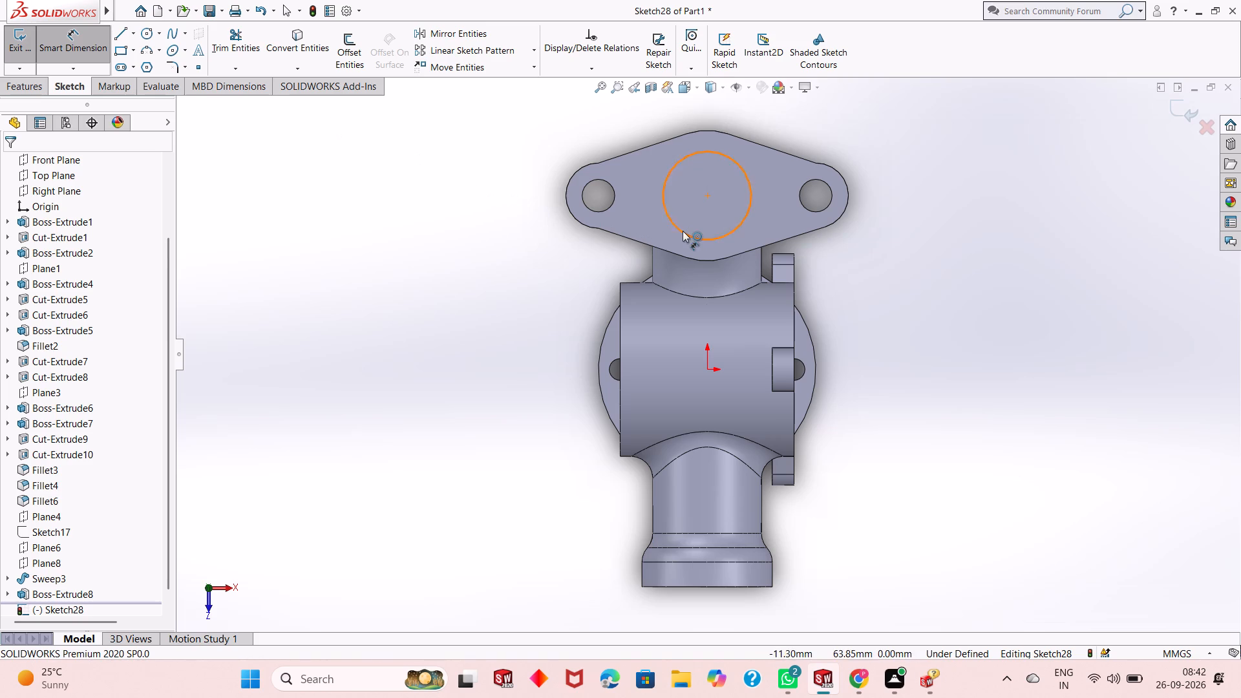
pyautogui.click(512, 314)
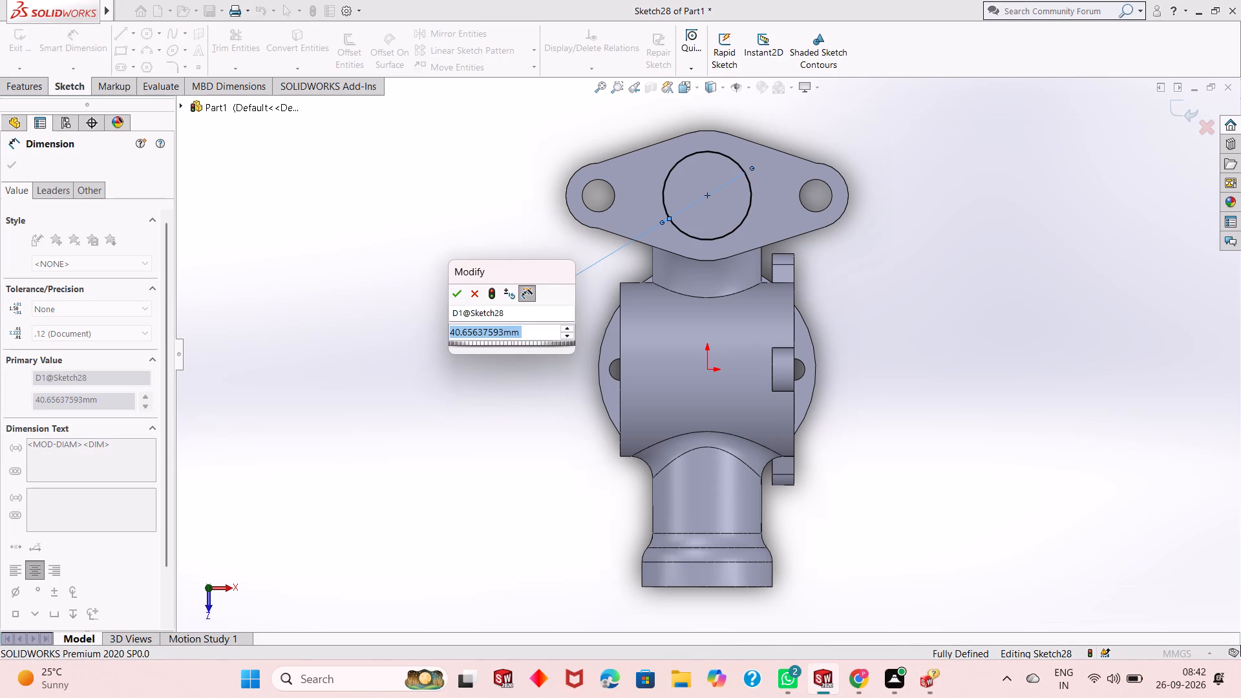
pyautogui.write('55')
pyautogui.press('Return')
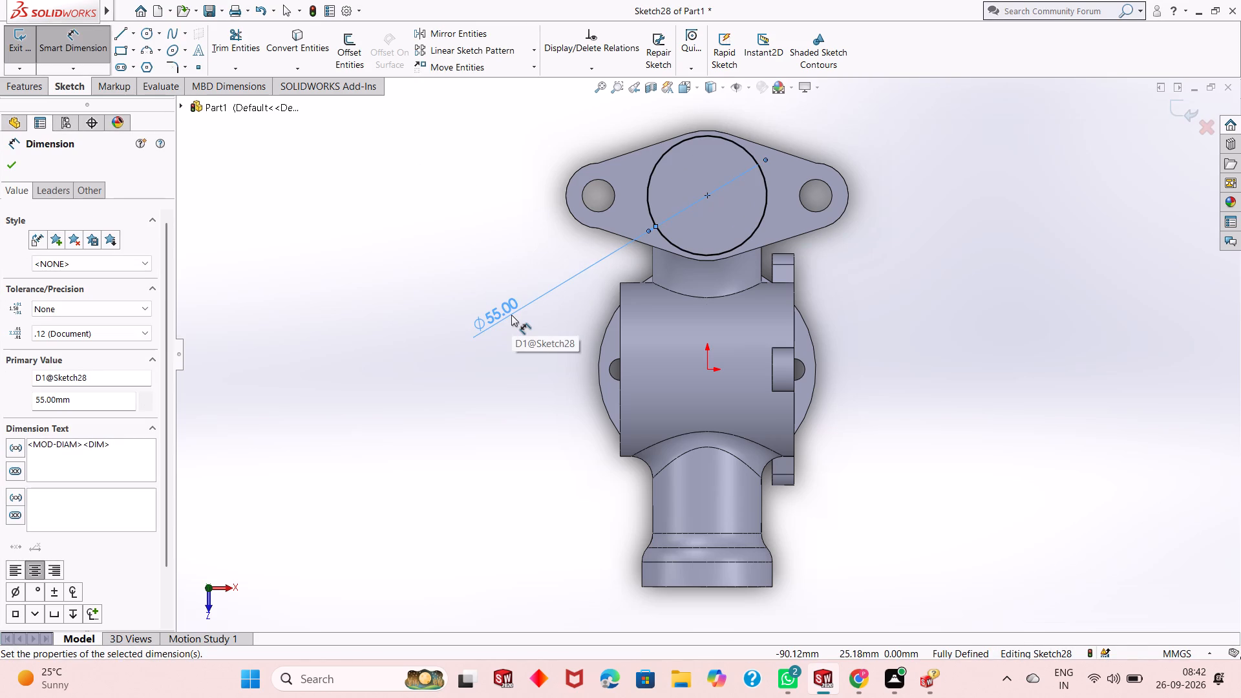
# Set the central circle's diameter to 50 mm.
pyautogui.moveTo(641, 320); pyautogui.dragTo(642, 256, button='middle')
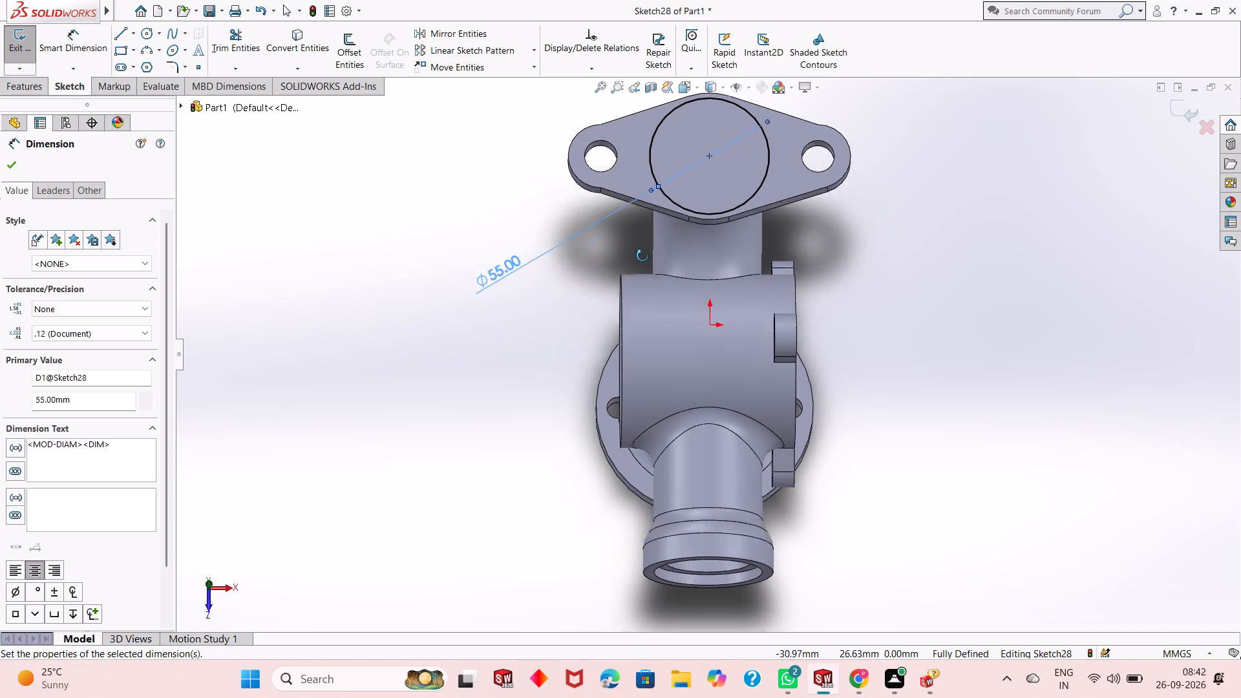
pyautogui.moveTo(642, 256); pyautogui.dragTo(643, 233, button='middle')
pyautogui.scroll(4, 637, 231)
pyautogui.scroll(1, 666, 284)
pyautogui.moveTo(666, 284); pyautogui.dragTo(631, 158, button='middle')
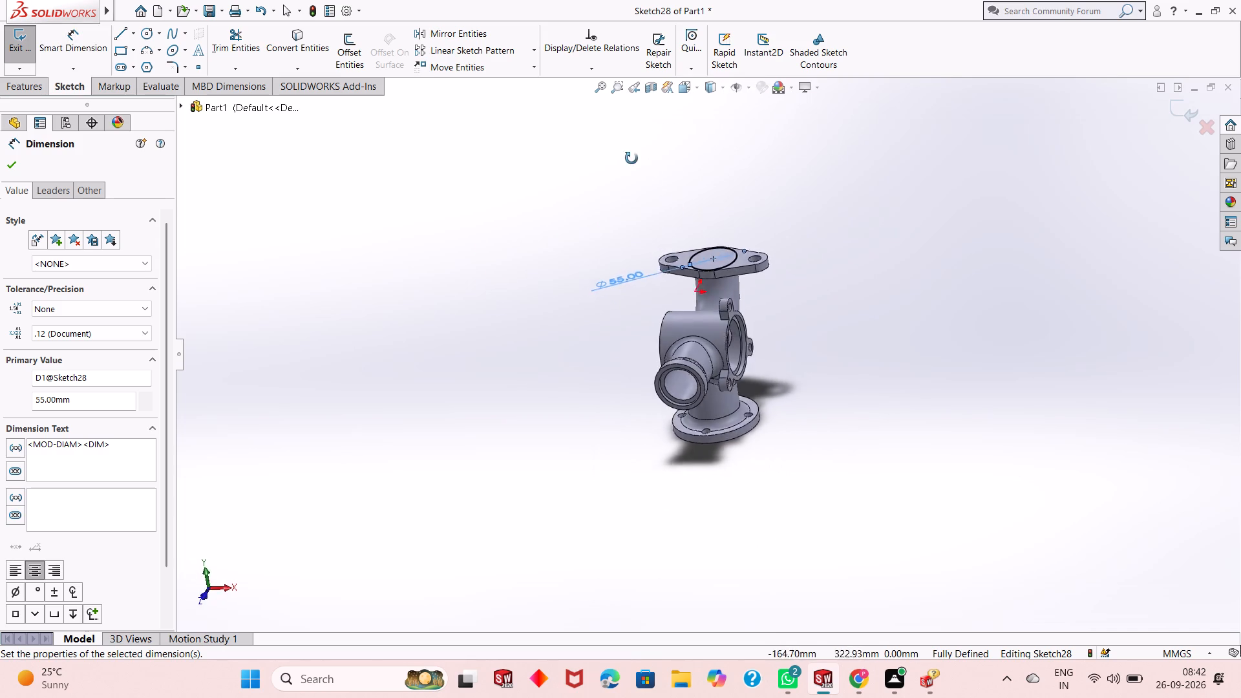
pyautogui.moveTo(631, 158); pyautogui.dragTo(539, 308, button='middle')
pyautogui.scroll(-3, 821, 273)
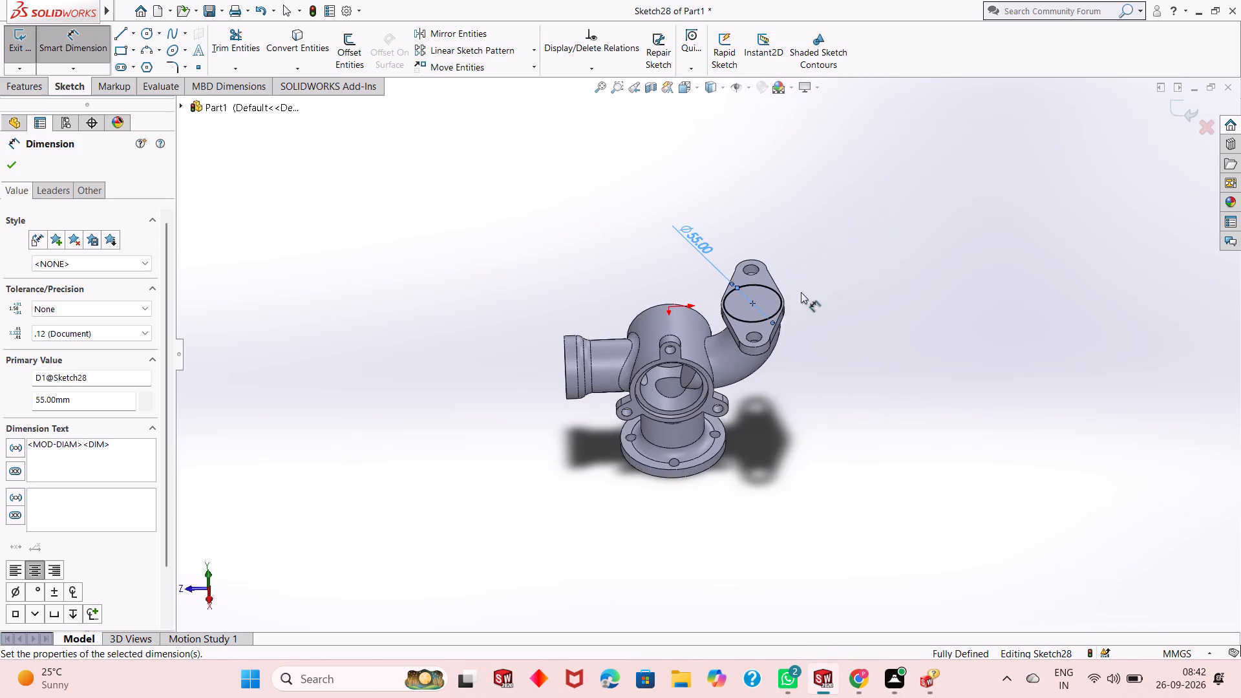
pyautogui.scroll(-1, 771, 303)
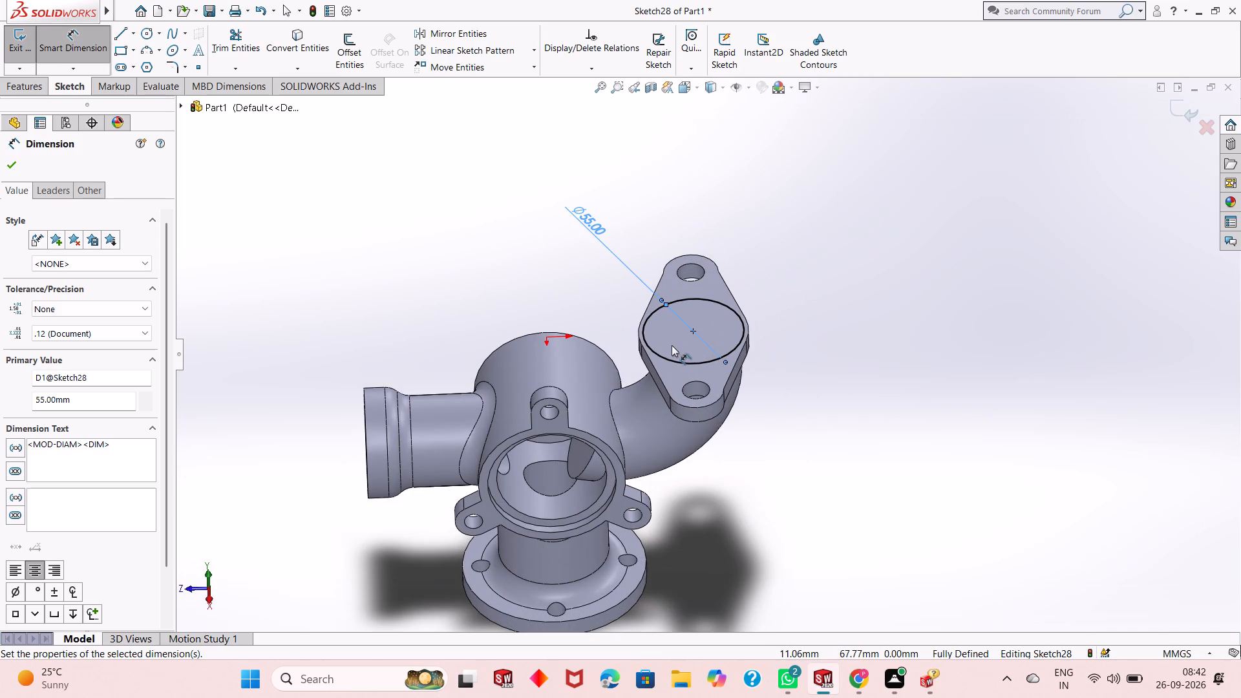
pyautogui.scroll(1, 672, 345)
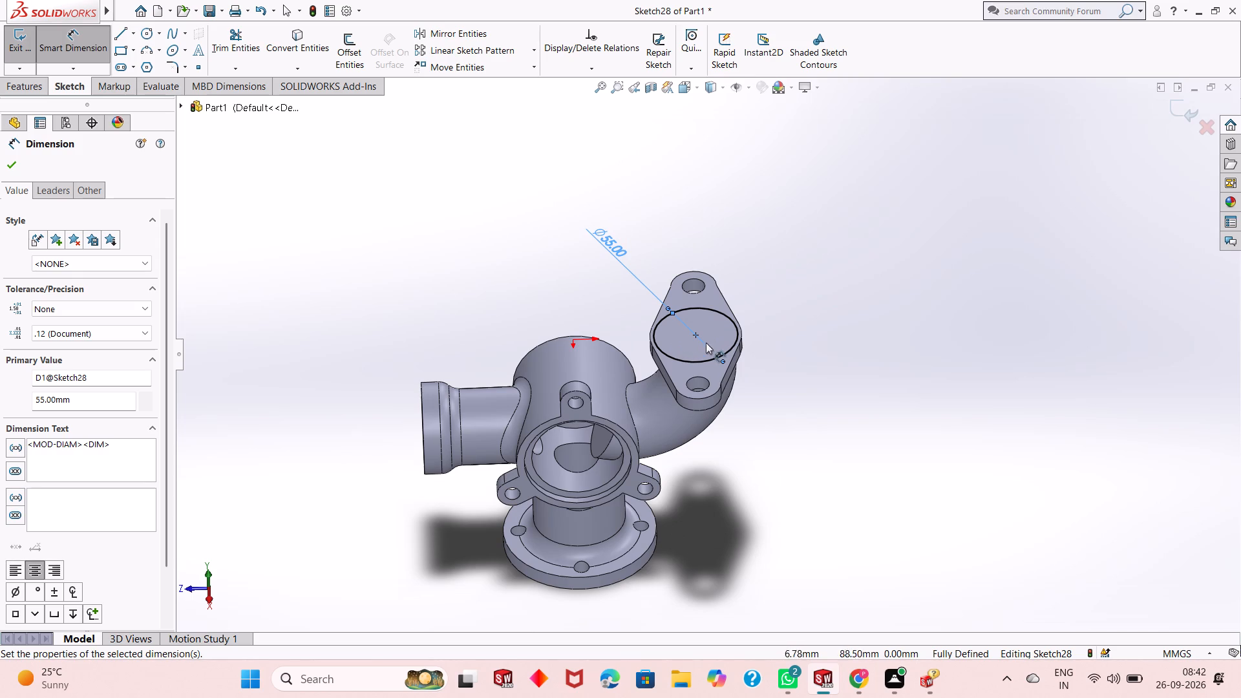
pyautogui.doubleClick(608, 246)
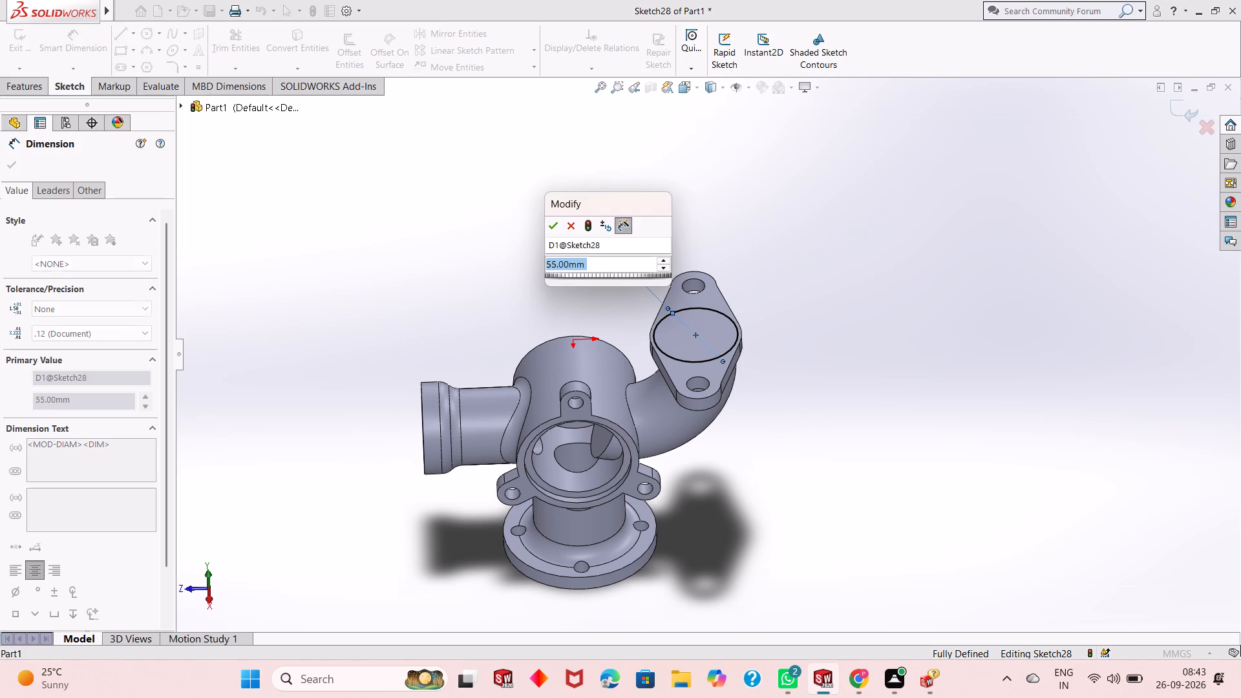
pyautogui.write('50')
pyautogui.press('Return')
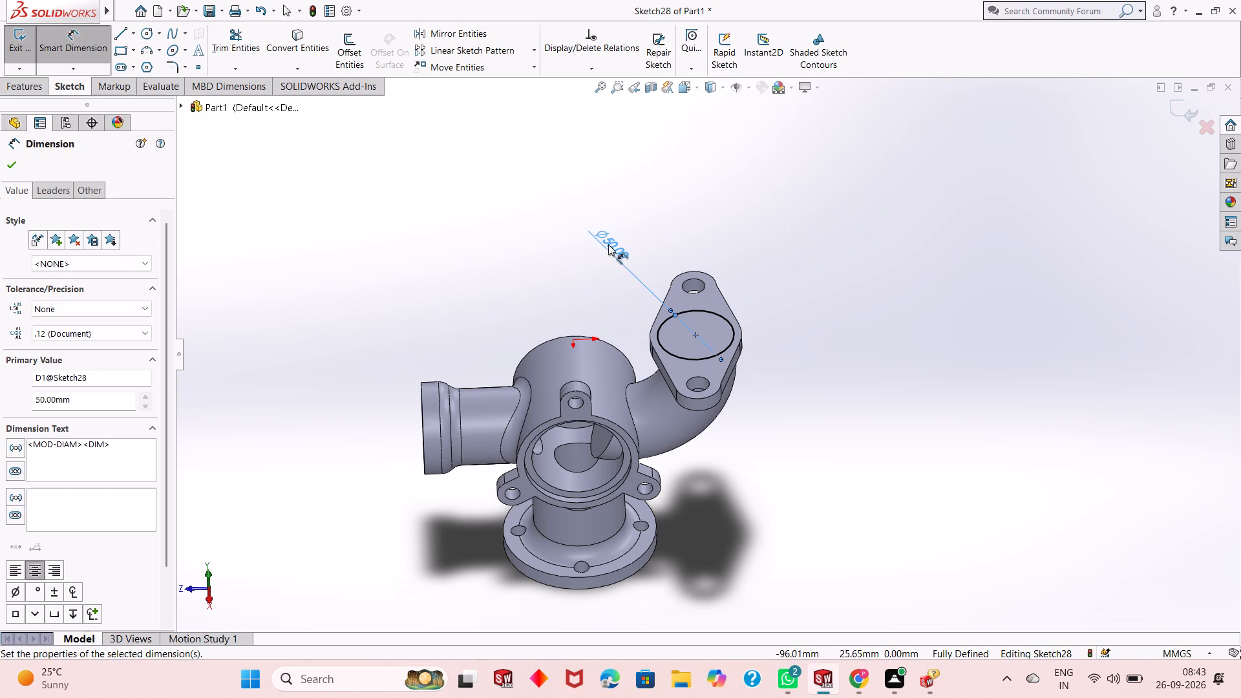
pyautogui.click(12, 169)
# Cut-extrude the 50 mm circle 5 mm deep into the flange as a blind recess.
pyautogui.click(39, 86)
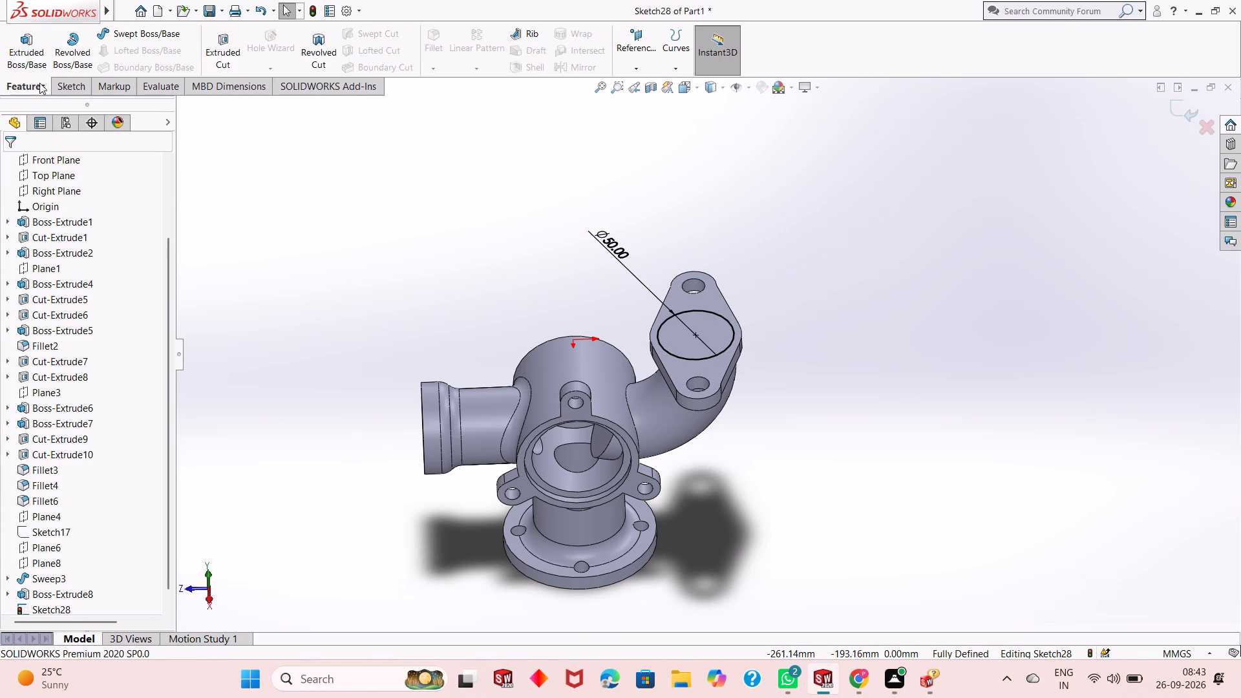
pyautogui.click(226, 39)
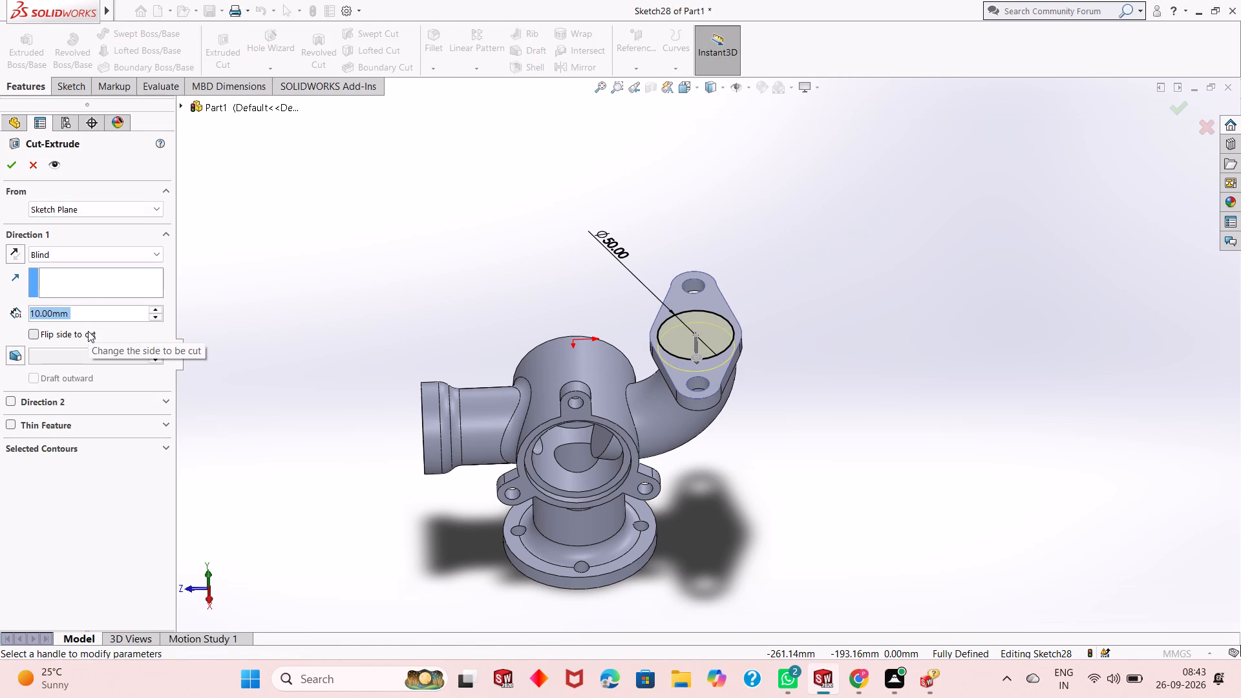
pyautogui.press('5')
pyautogui.press('Return')
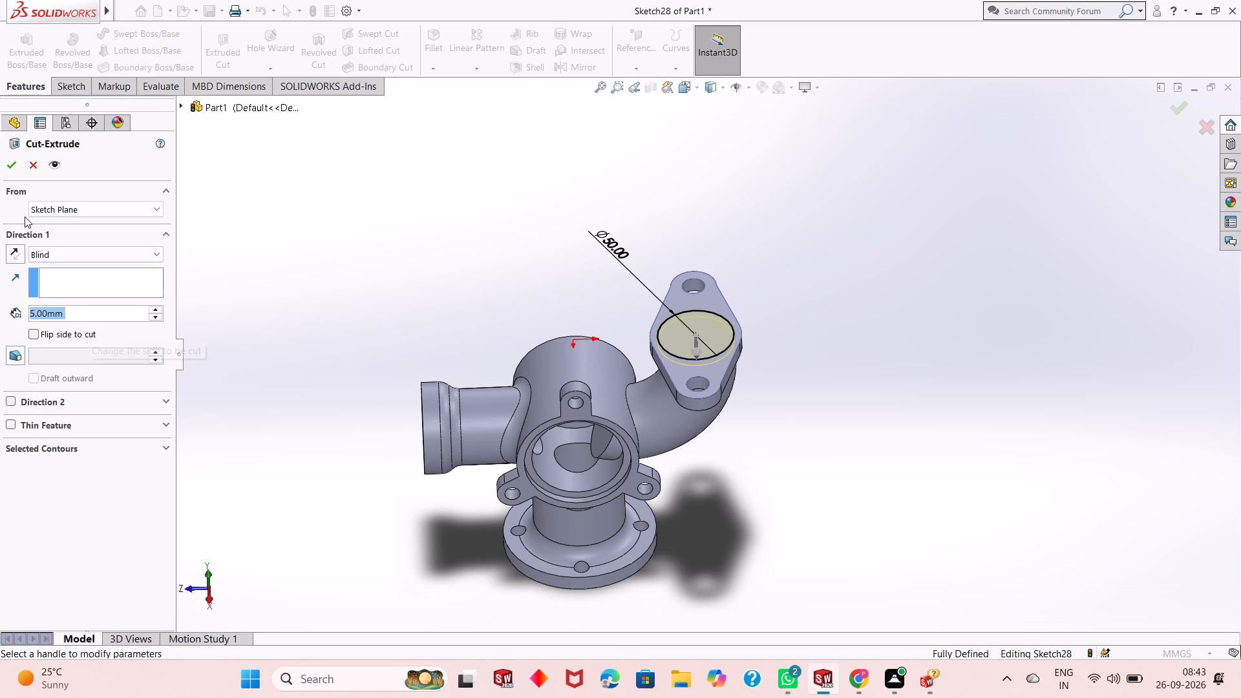
pyautogui.click(14, 160)
pyautogui.click(458, 291)
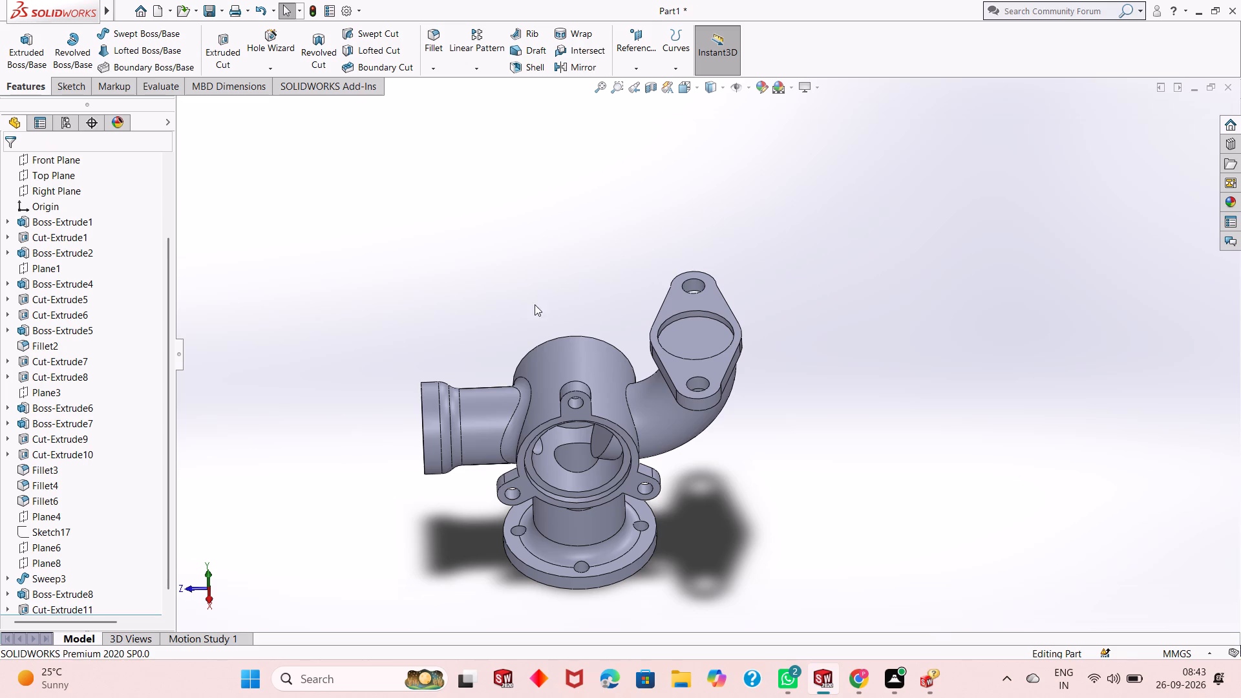
# Start a sketch on the recess floor and draw a circle of about 12.6 mm radius concentric with the recess.
pyautogui.click(691, 340)
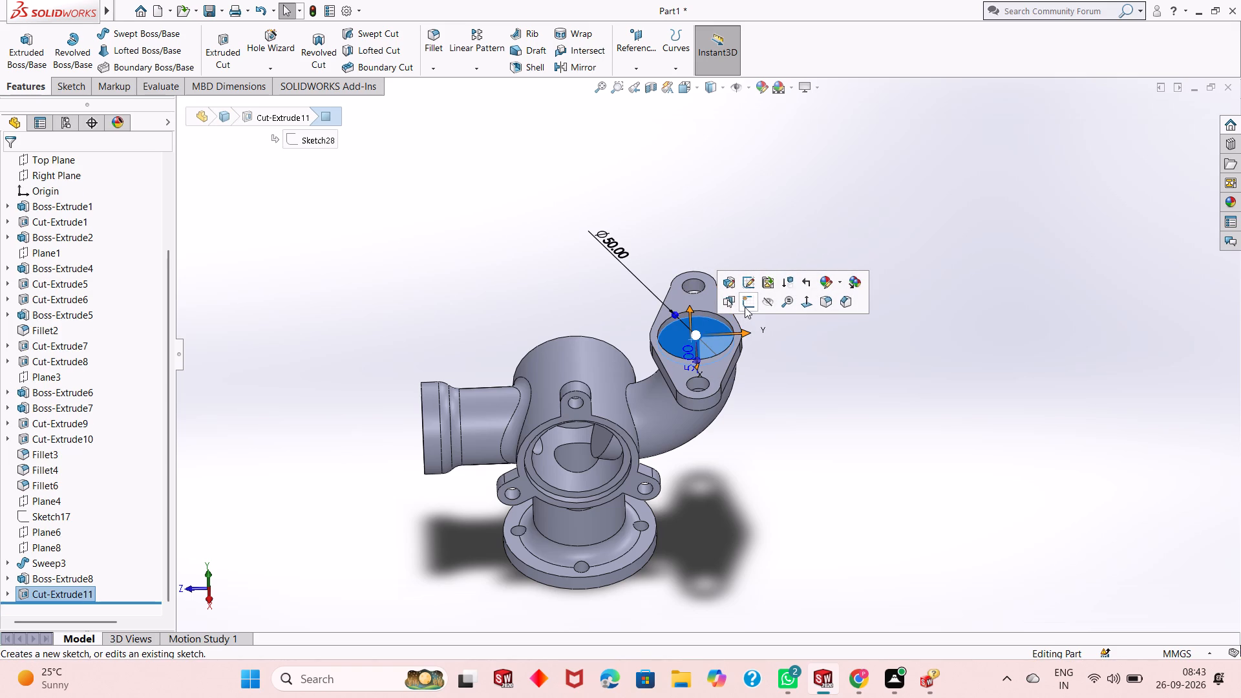
pyautogui.click(745, 307)
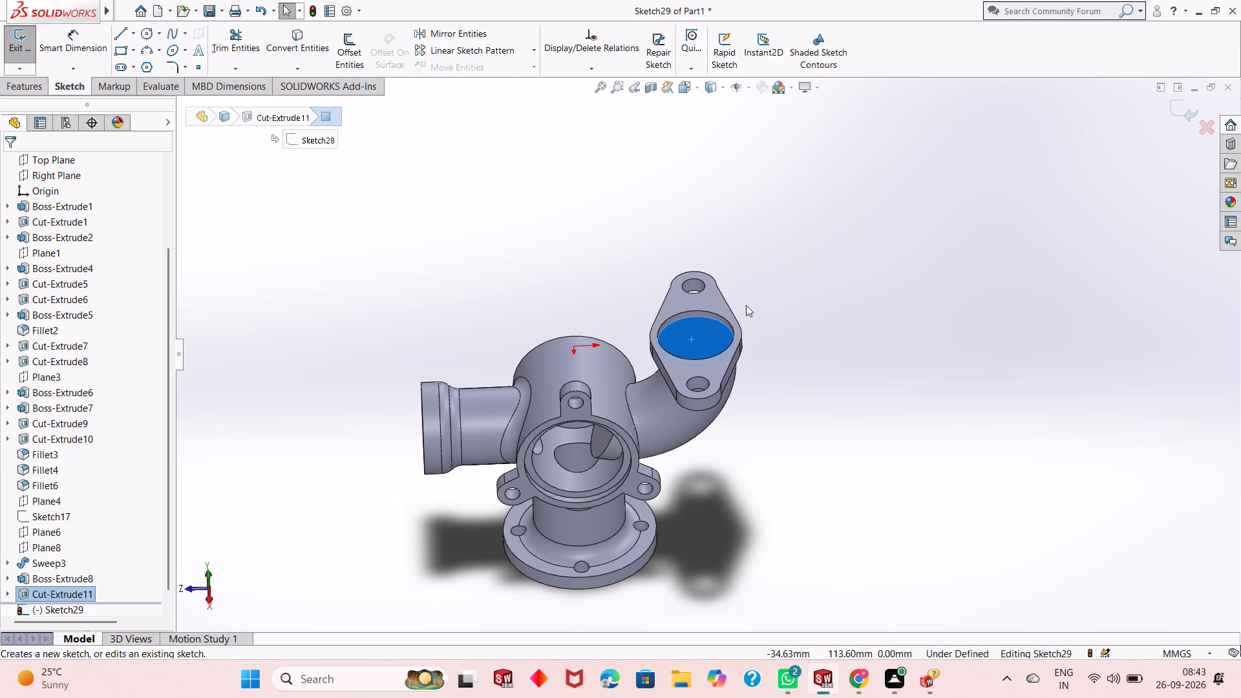
pyautogui.hotkey('ctrl', '8')
pyautogui.press('Escape')
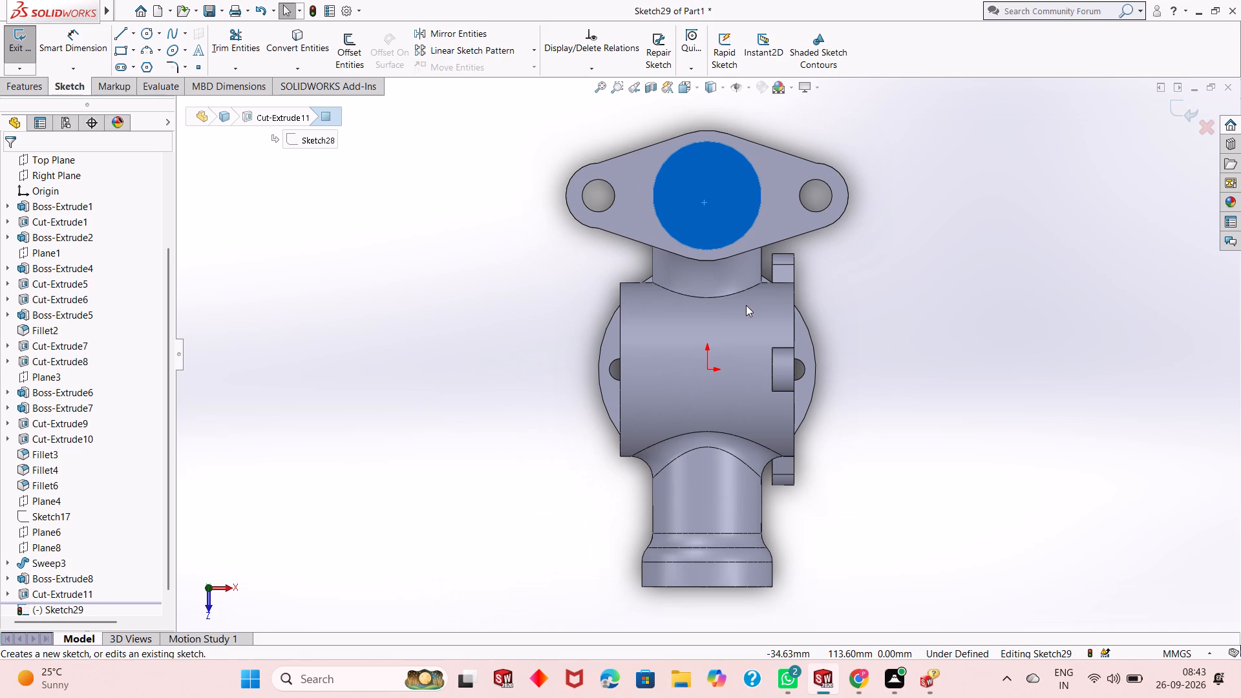
pyautogui.click(152, 38)
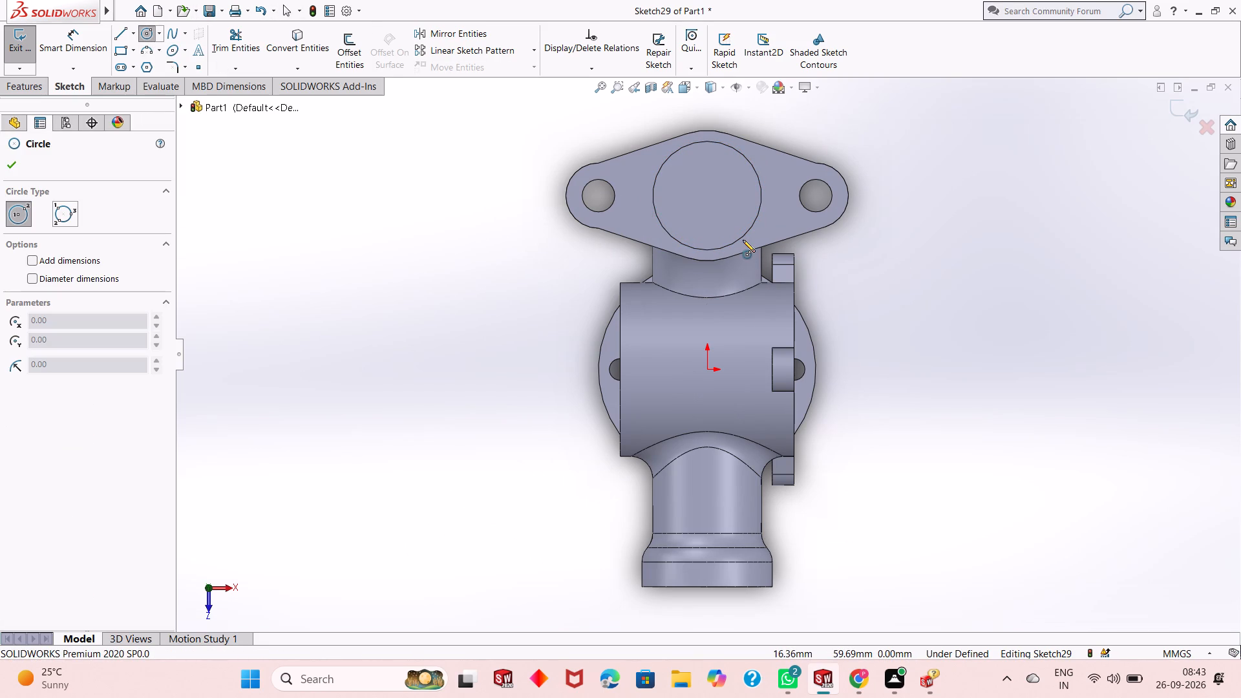
pyautogui.click(705, 195)
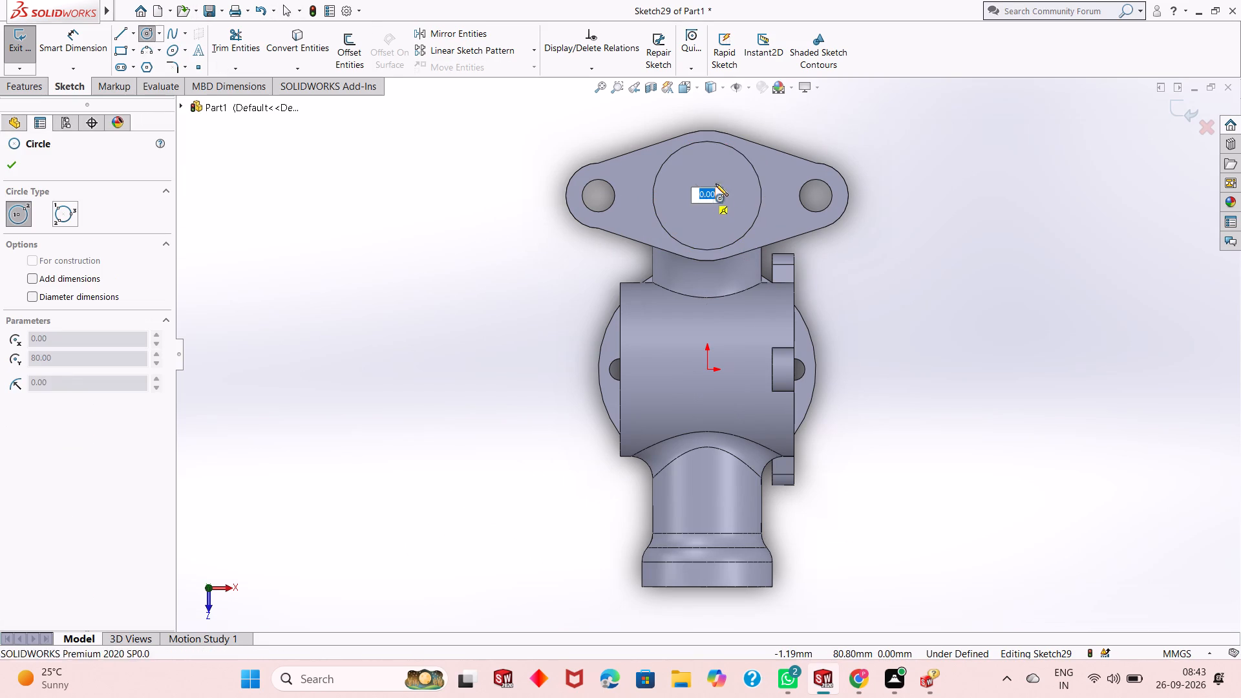
pyautogui.click(725, 174)
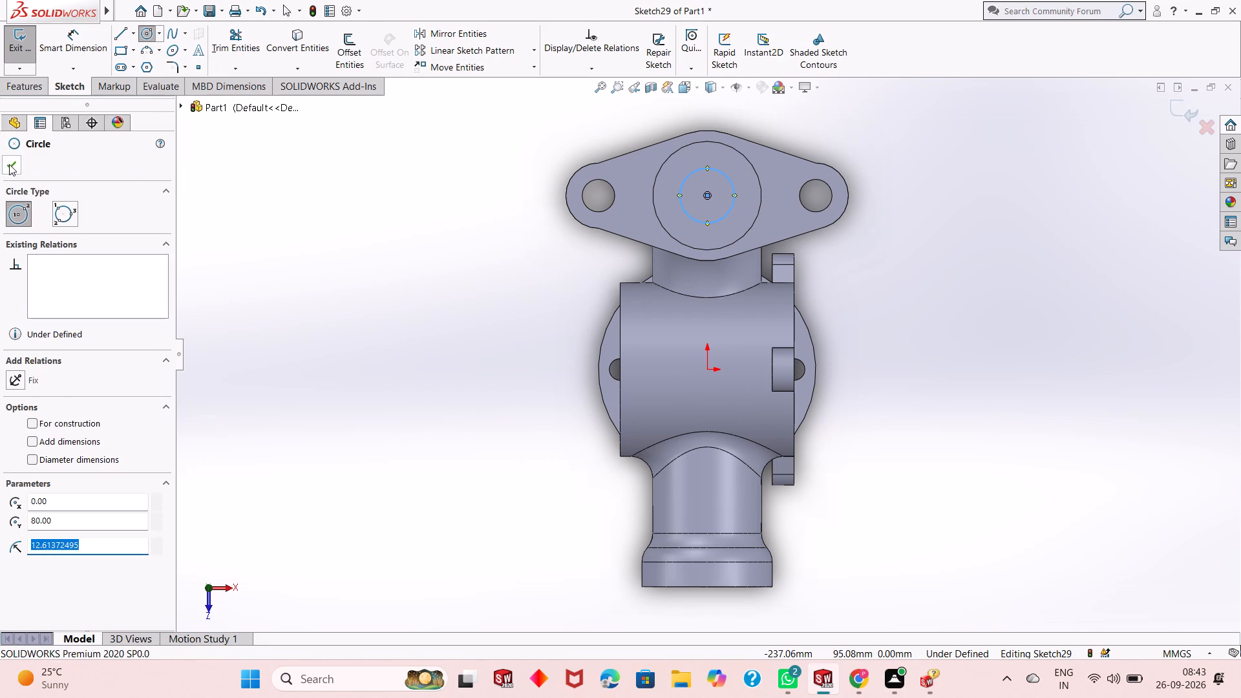
# Dimension the concentric circle on the flange's recess floor to 45 mm diameter.
pyautogui.click(8, 164)
pyautogui.click(80, 43)
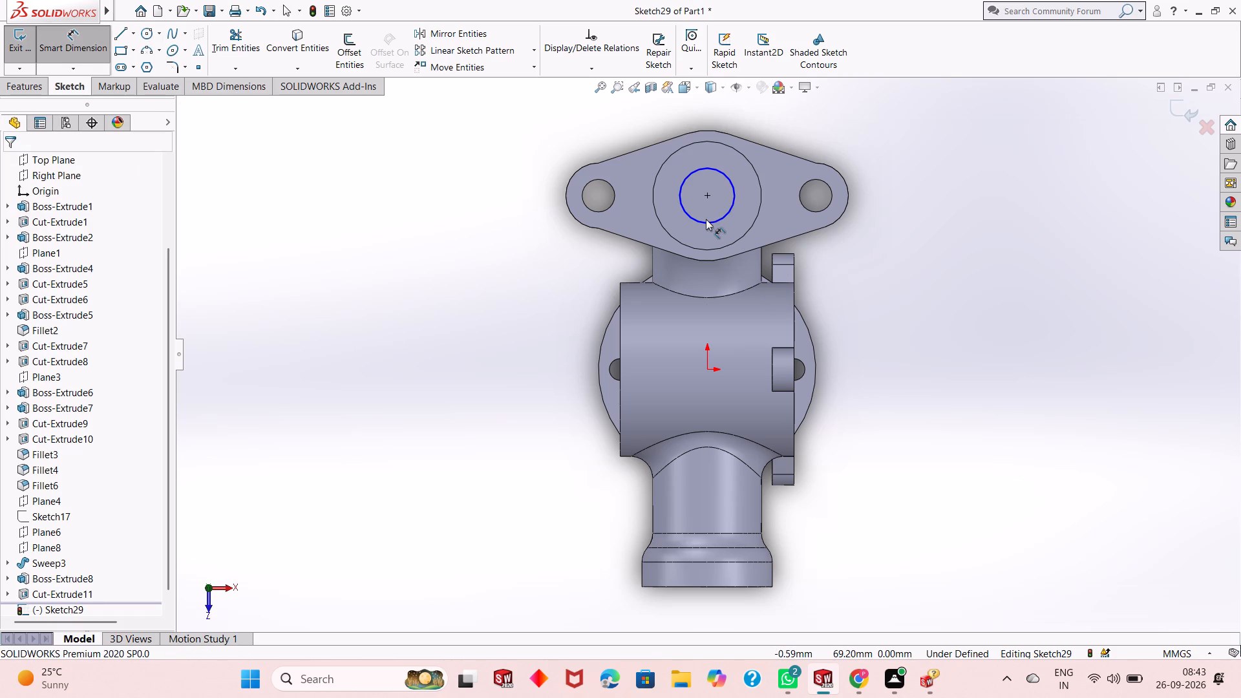
pyautogui.click(707, 222)
pyautogui.click(904, 302)
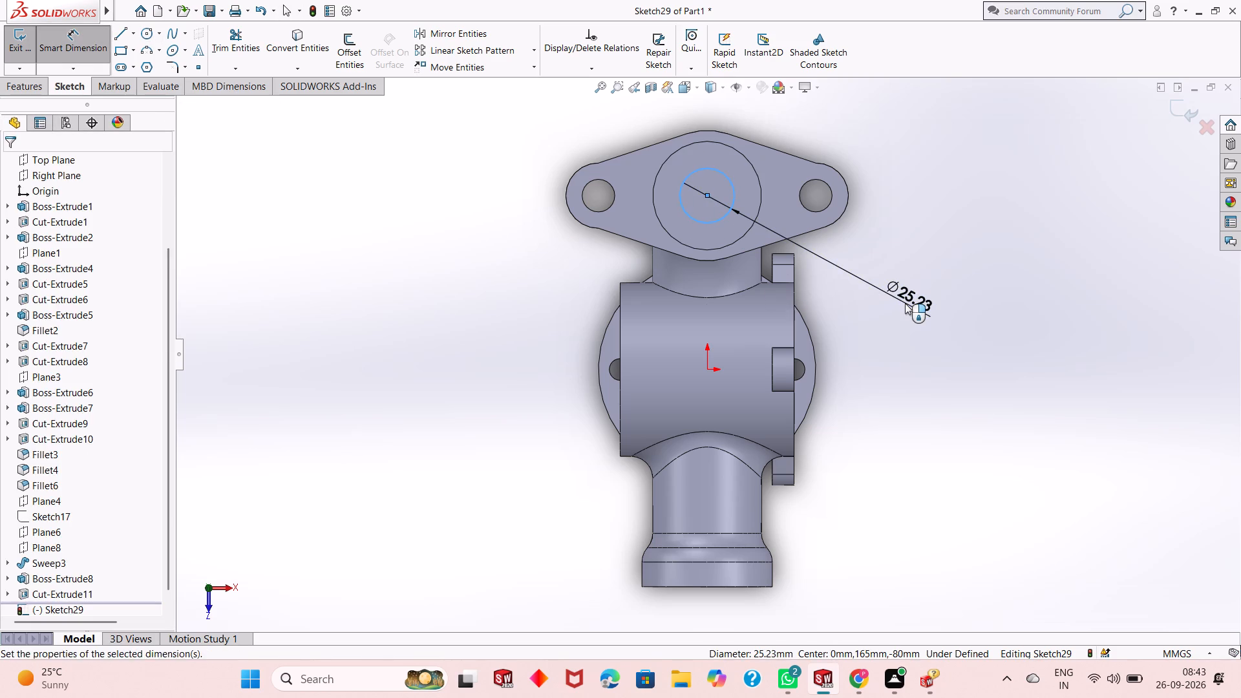
pyautogui.write('45')
pyautogui.press('Return')
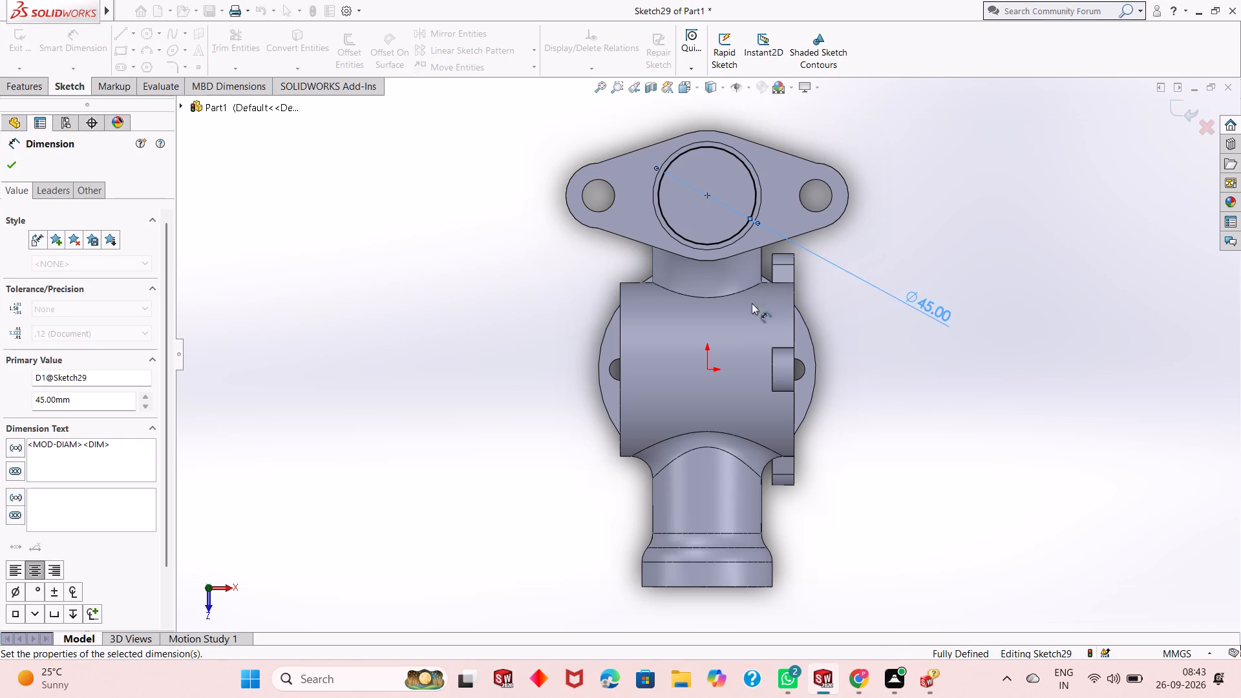
# Set the recess-floor circle's diameter to 40 mm and finish dimensioning.
pyautogui.moveTo(684, 324); pyautogui.dragTo(602, 0, button='middle')
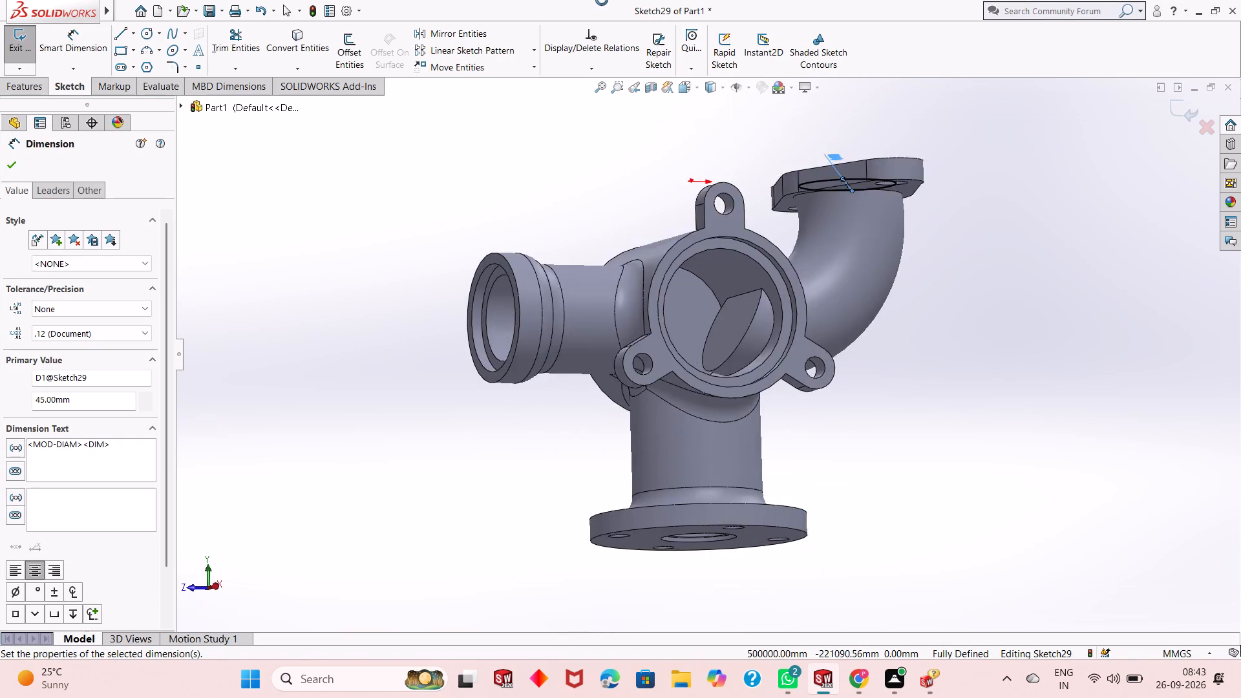
pyautogui.moveTo(602, 0); pyautogui.dragTo(602, 141, button='middle')
pyautogui.scroll(2, 875, 276)
pyautogui.scroll(-2, 857, 177)
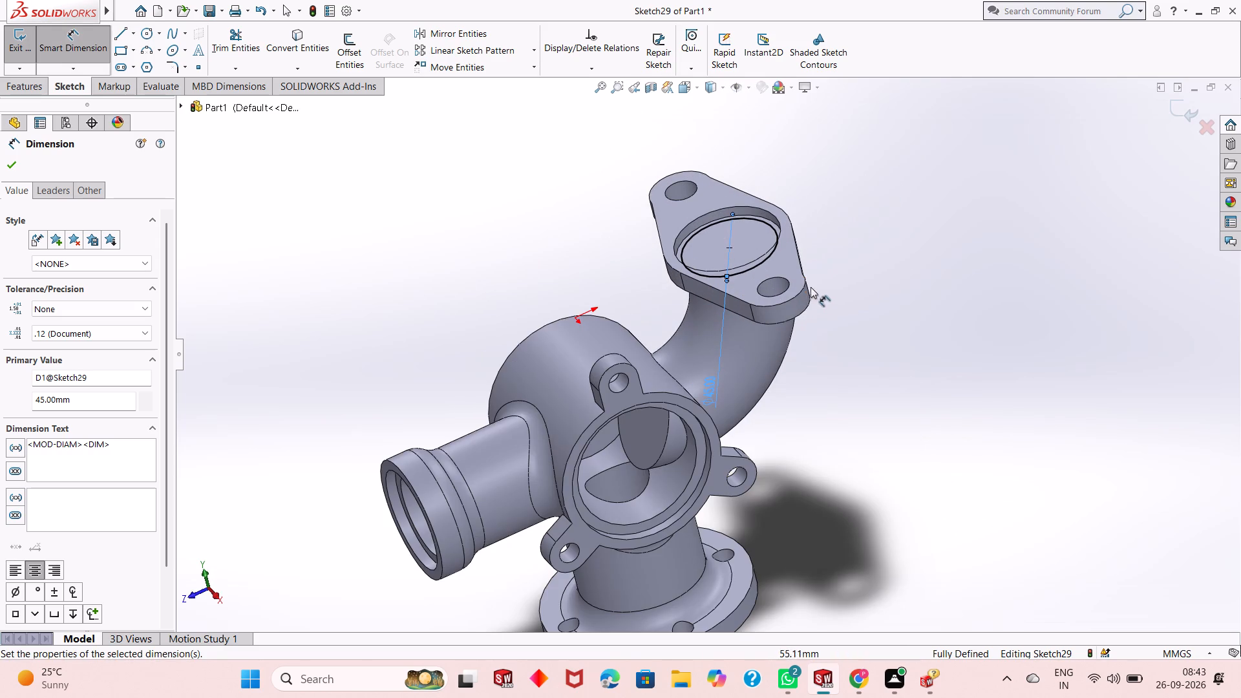
pyautogui.moveTo(789, 321); pyautogui.dragTo(833, 348, button='middle')
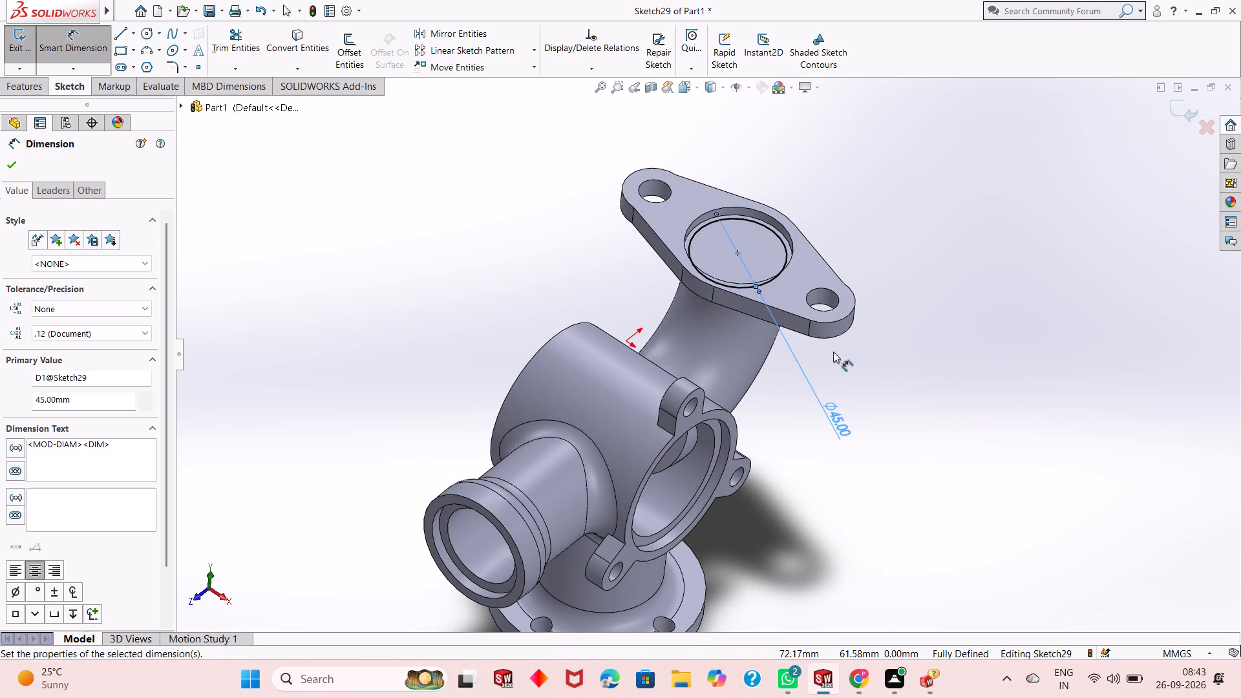
pyautogui.doubleClick(843, 430)
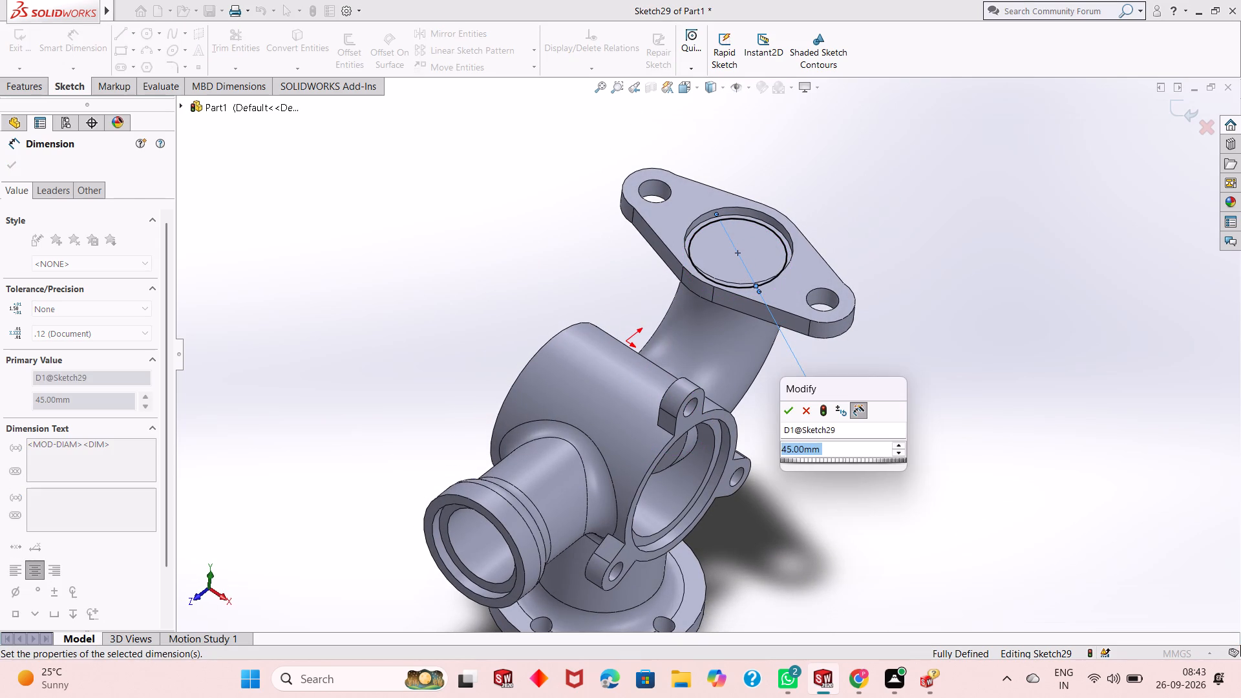
pyautogui.write('40')
pyautogui.press('Return')
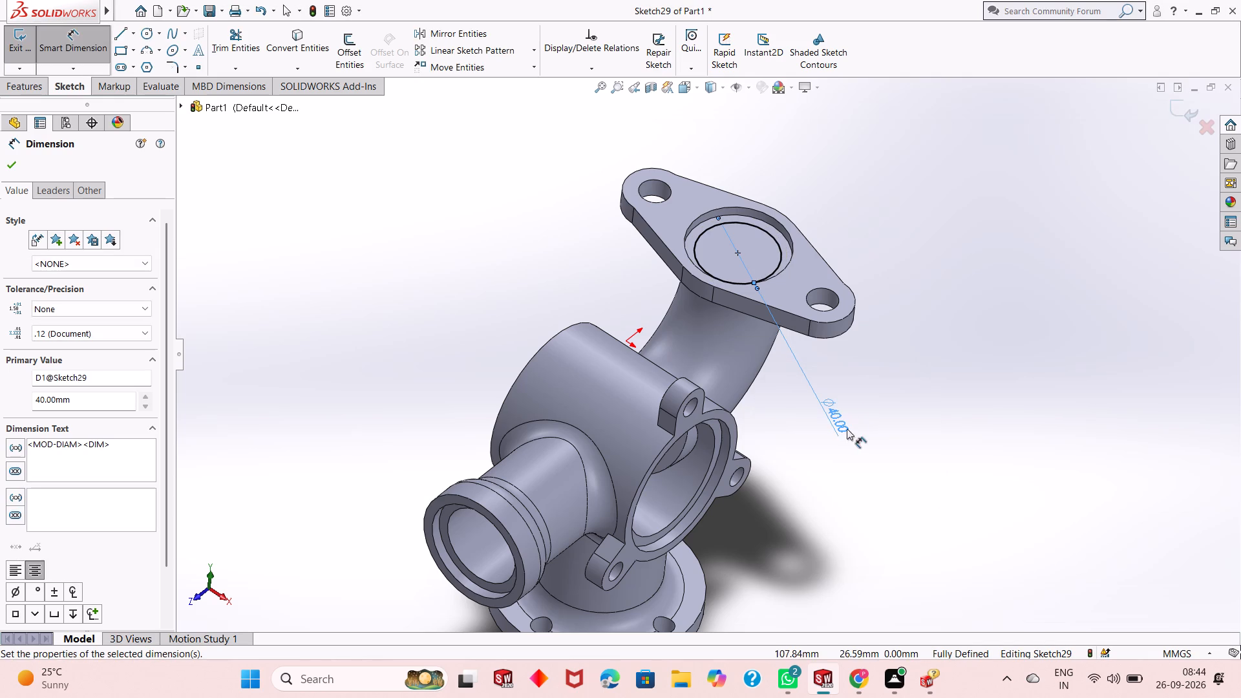
pyautogui.rightClick(898, 294)
pyautogui.click(922, 332)
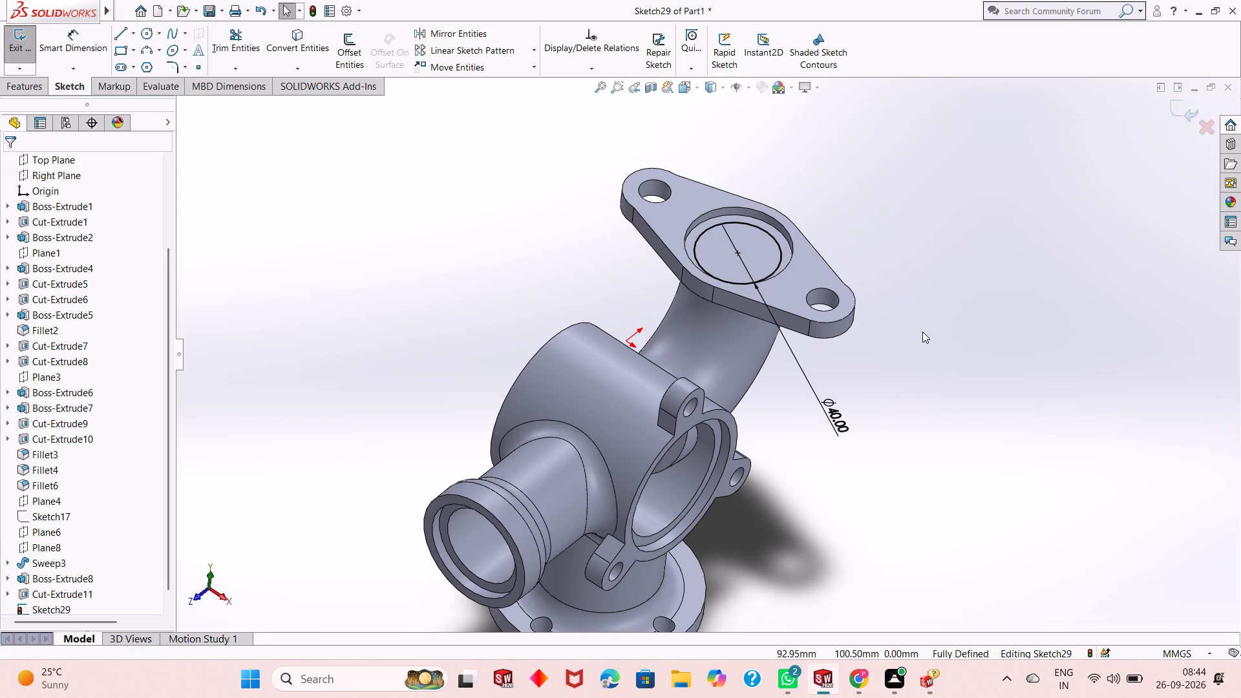
# Close the recess-floor sketch and make Plane4 visible in the model.
pyautogui.moveTo(794, 422); pyautogui.dragTo(768, 405, button='middle')
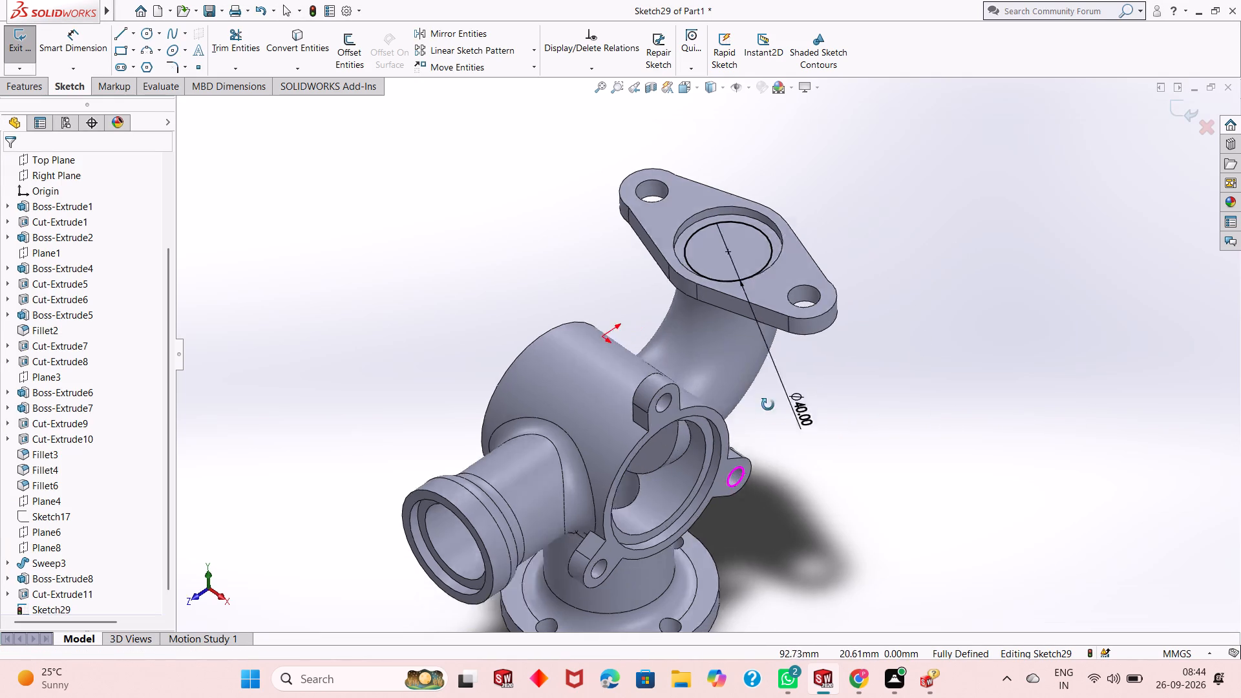
pyautogui.moveTo(768, 405); pyautogui.dragTo(736, 295, button='middle')
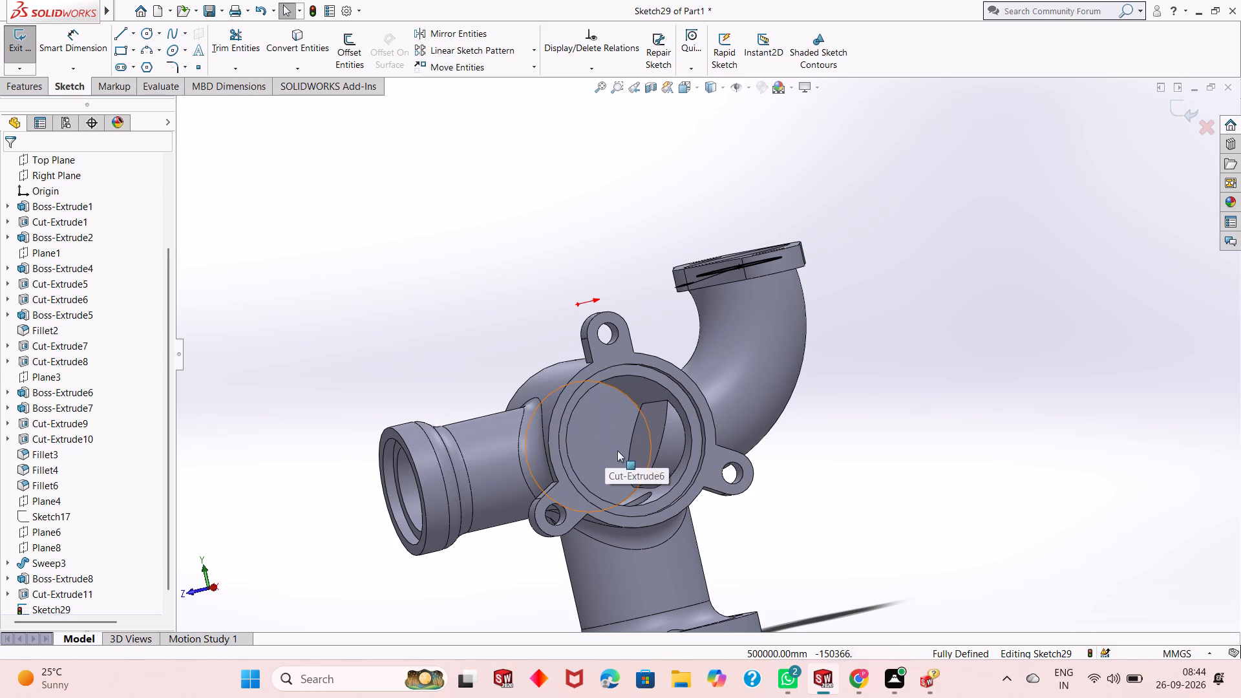
pyautogui.moveTo(745, 393); pyautogui.dragTo(751, 413, button='middle')
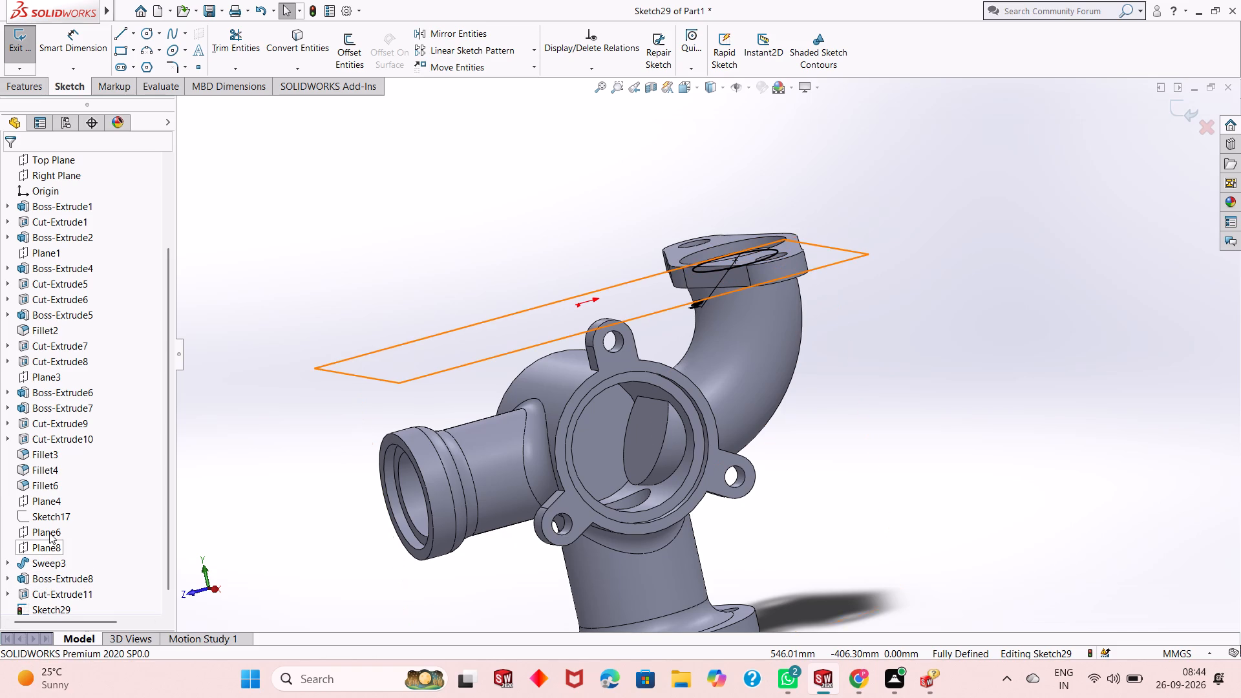
pyautogui.click(52, 497)
pyautogui.click(59, 486)
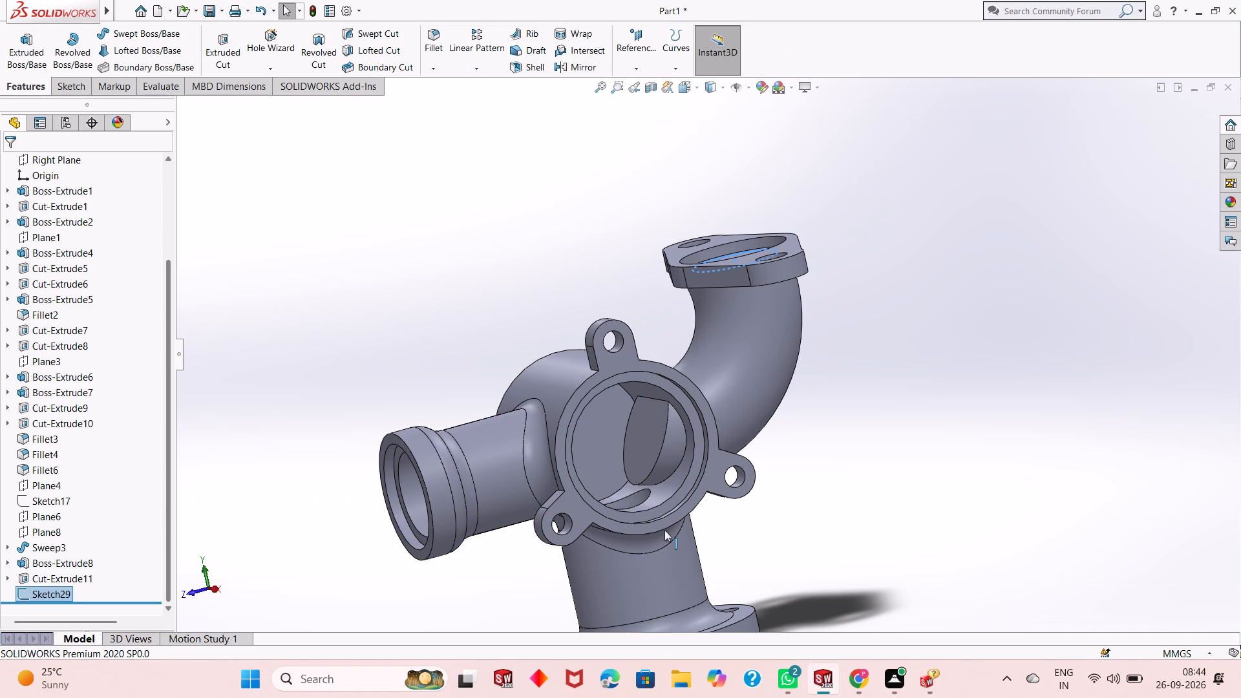
pyautogui.rightClick(60, 485)
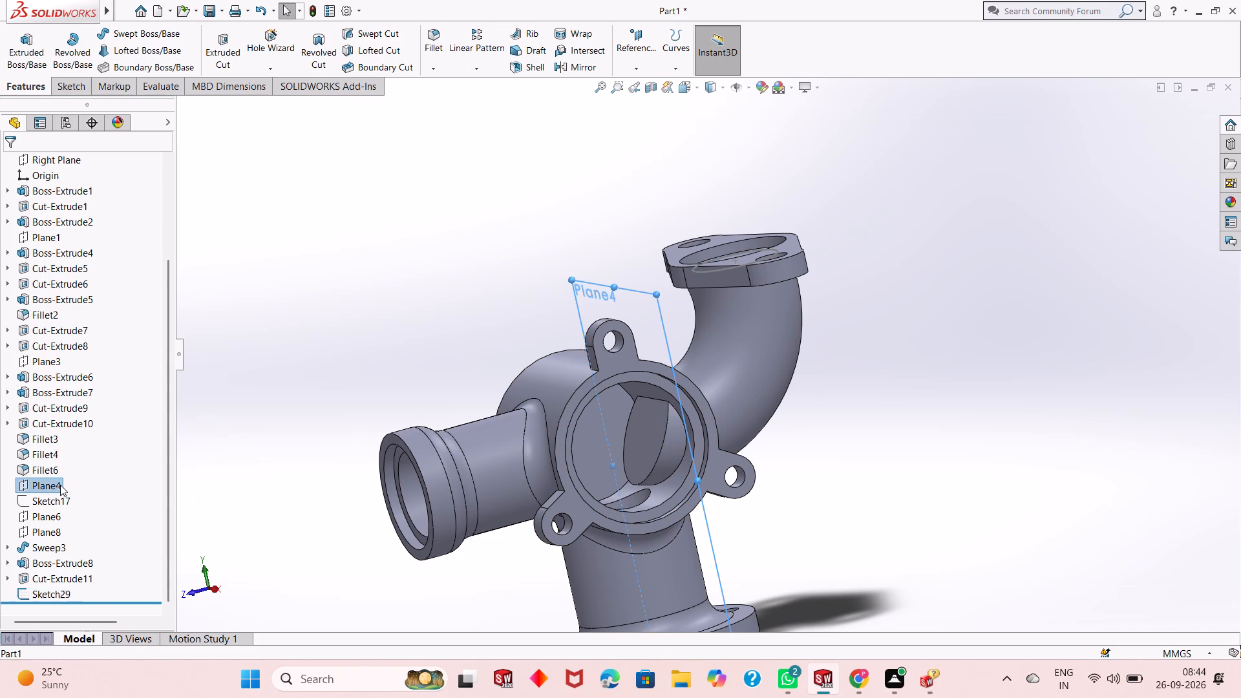
pyautogui.click(89, 380)
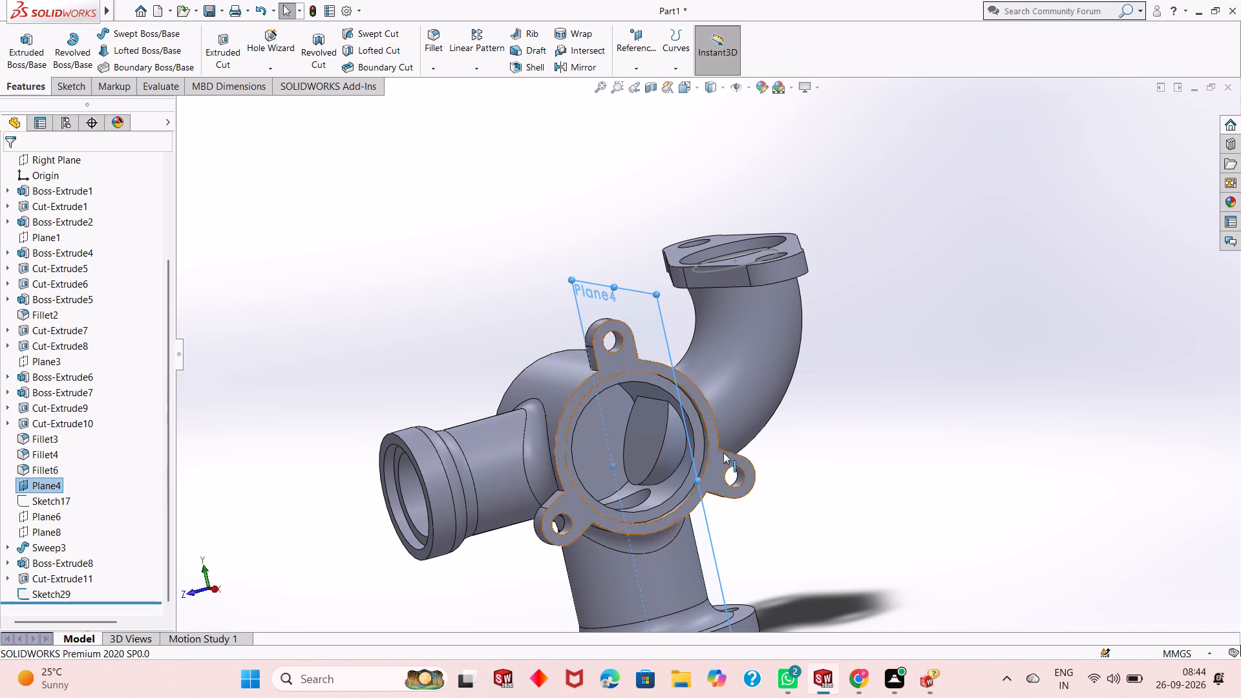
pyautogui.click(803, 415)
# Start a sketch on Plane4, convert the circle of Sketch17 into it, and close the sketch.
pyautogui.rightClick(640, 306)
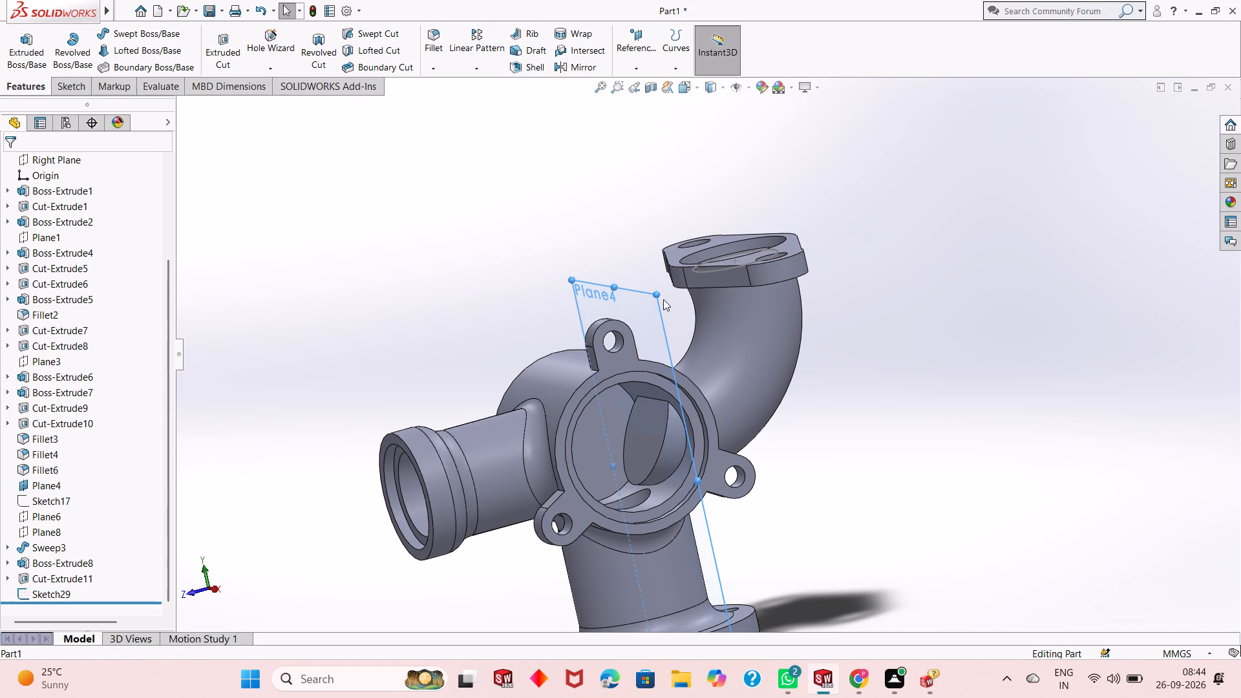
pyautogui.click(675, 290)
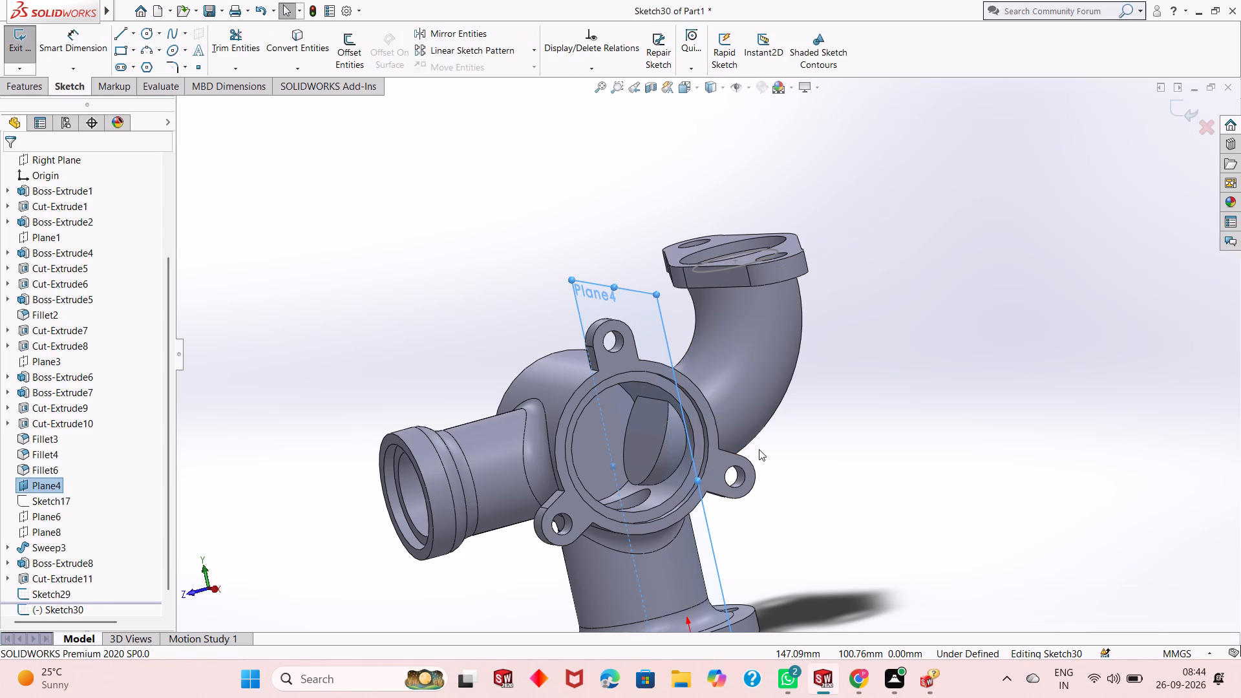
pyautogui.click(42, 498)
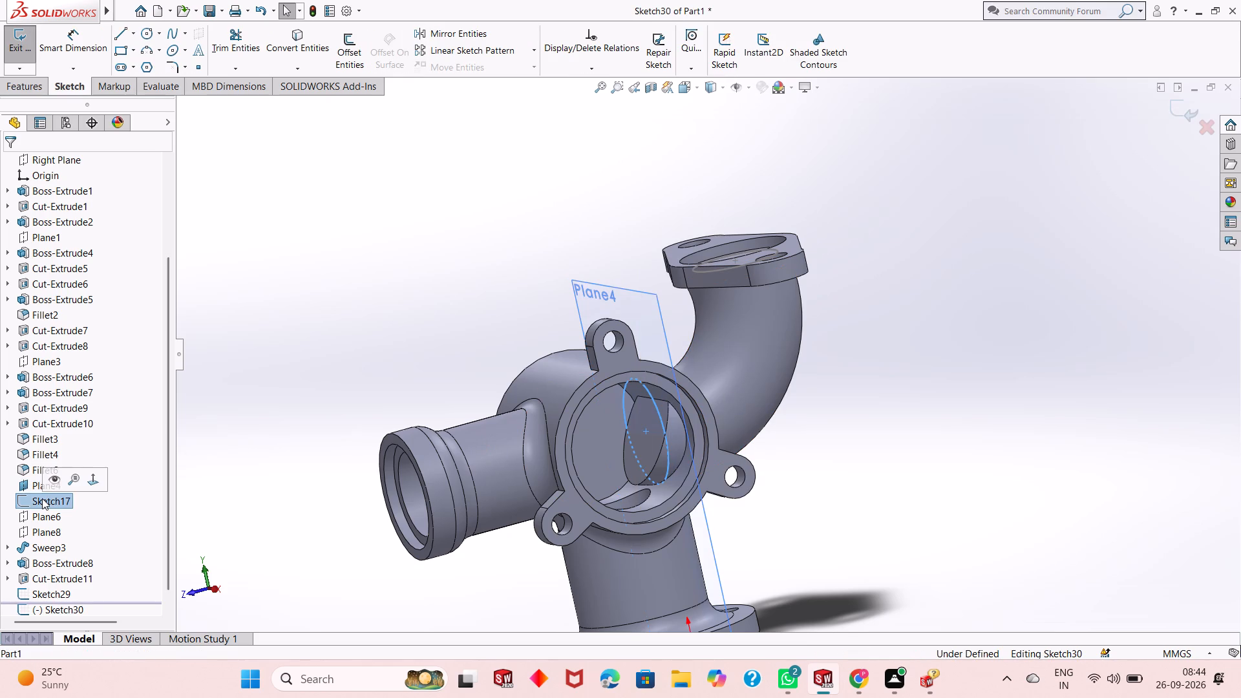
pyautogui.click(288, 39)
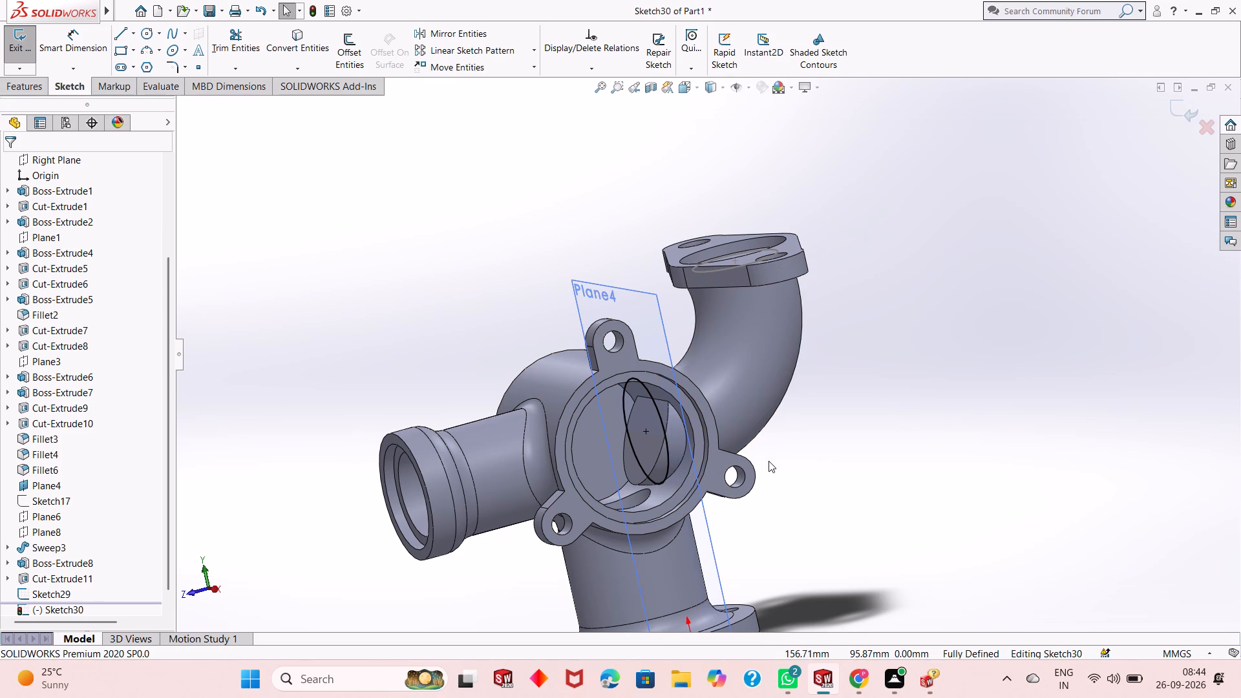
pyautogui.moveTo(770, 462); pyautogui.dragTo(790, 421, button='middle')
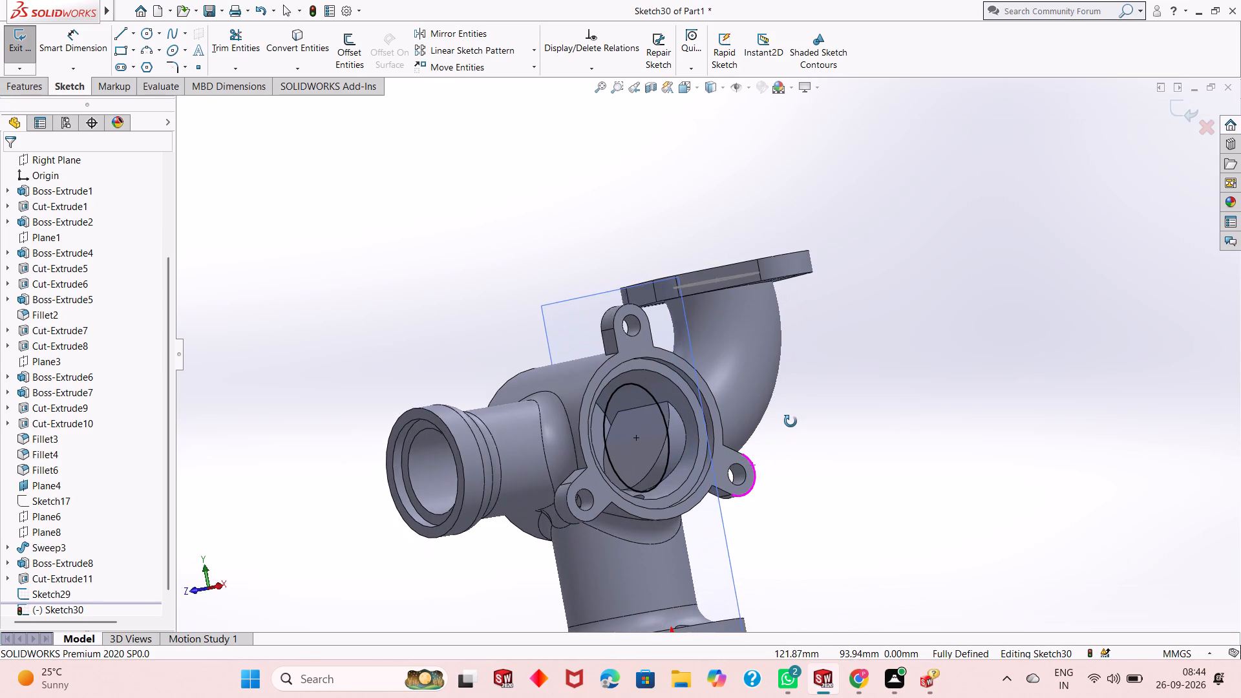
pyautogui.moveTo(790, 421); pyautogui.dragTo(776, 491, button='middle')
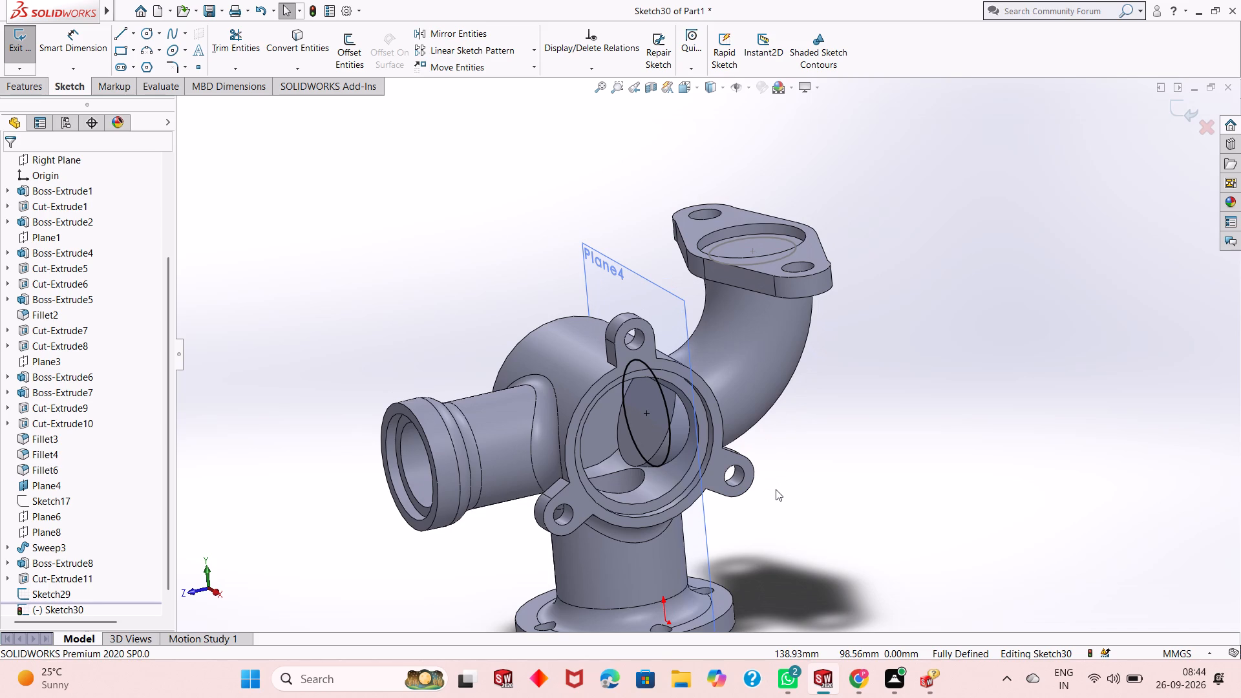
pyautogui.scroll(-2, 650, 414)
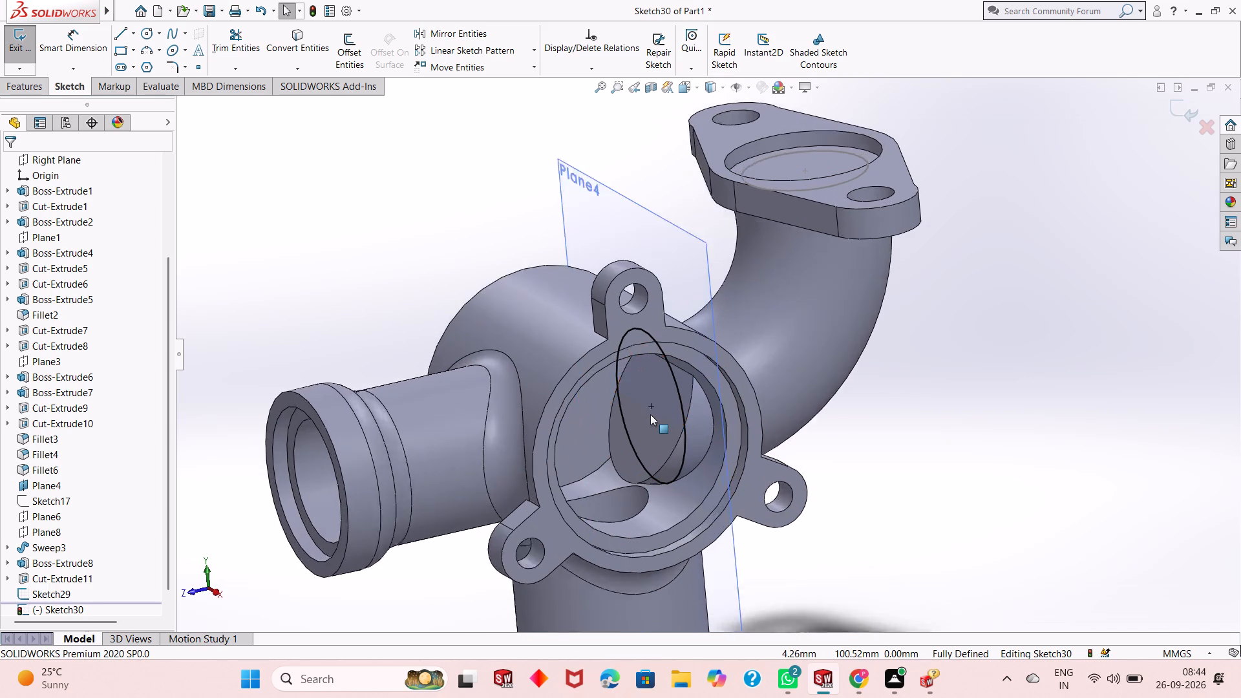
pyautogui.scroll(-1, 650, 414)
pyautogui.scroll(2, 650, 414)
pyautogui.moveTo(650, 417); pyautogui.dragTo(655, 370, button='middle')
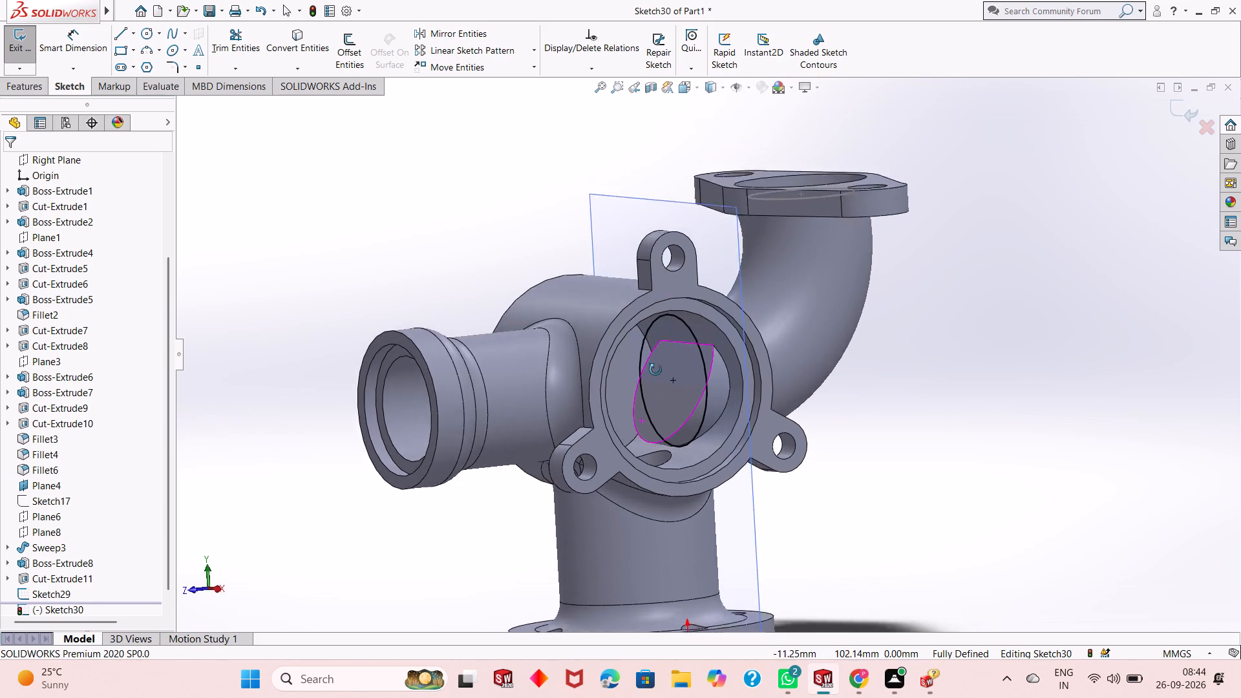
pyautogui.moveTo(655, 370); pyautogui.dragTo(644, 398, button='middle')
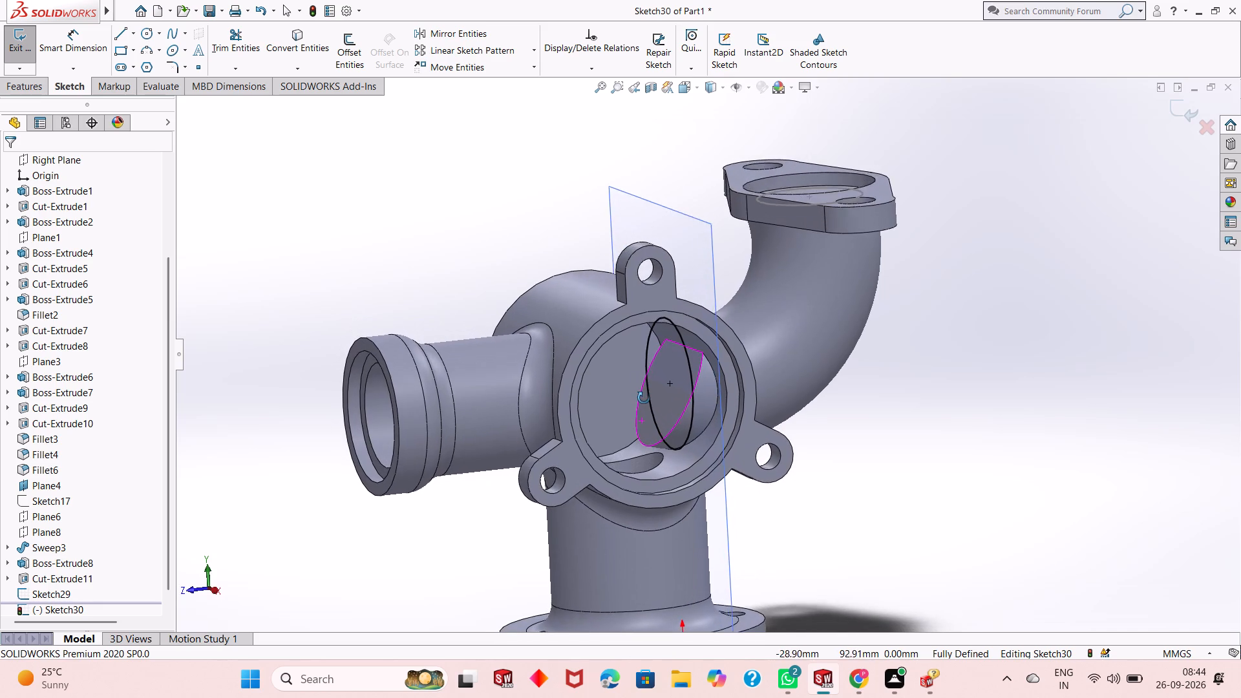
pyautogui.moveTo(644, 398); pyautogui.dragTo(644, 402, button='middle')
pyautogui.moveTo(644, 402); pyautogui.dragTo(647, 369, button='middle')
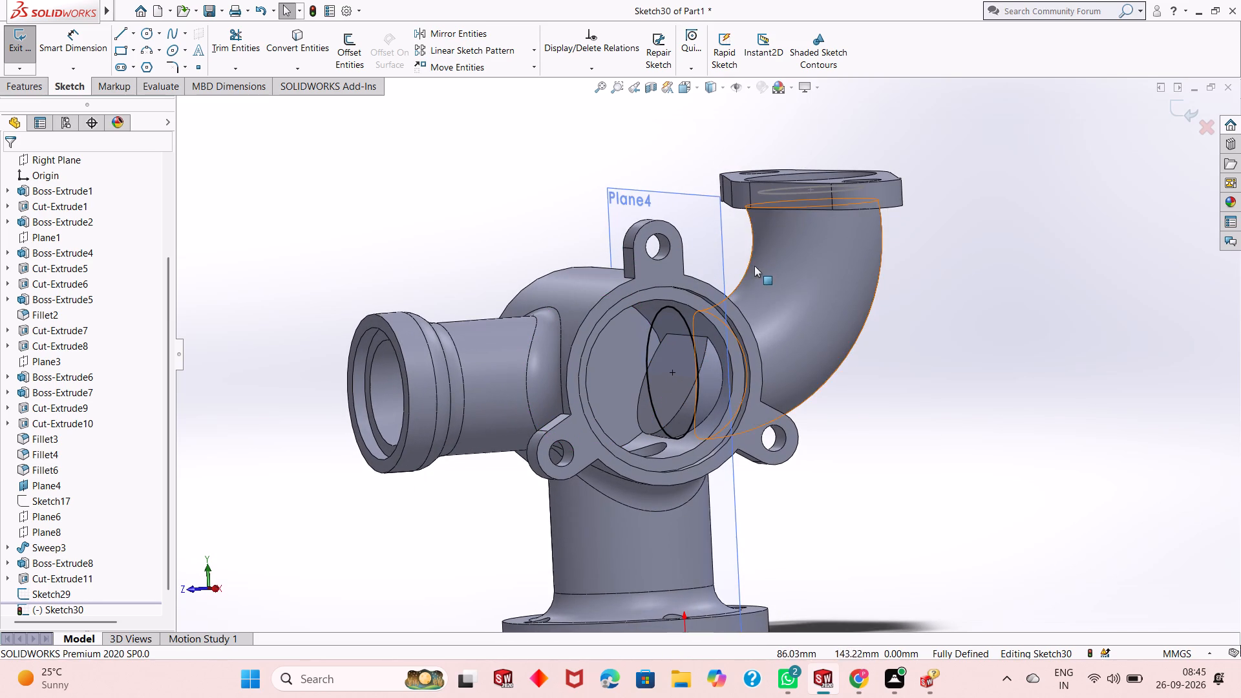
pyautogui.click(1169, 108)
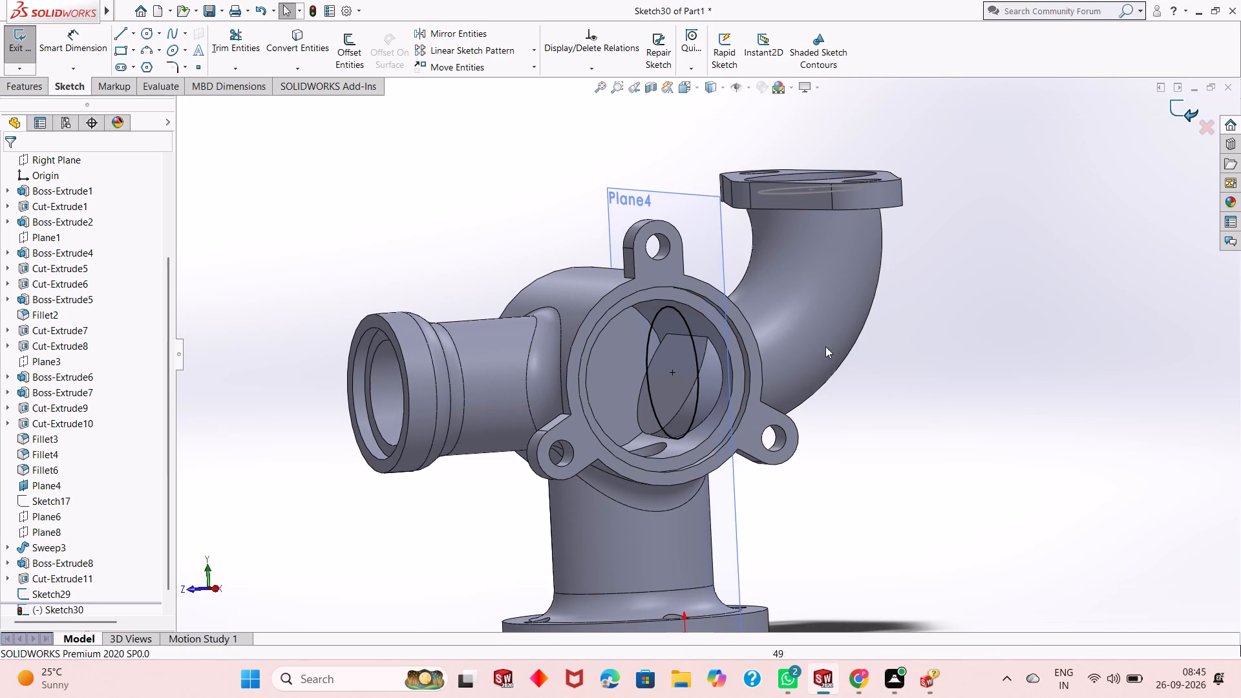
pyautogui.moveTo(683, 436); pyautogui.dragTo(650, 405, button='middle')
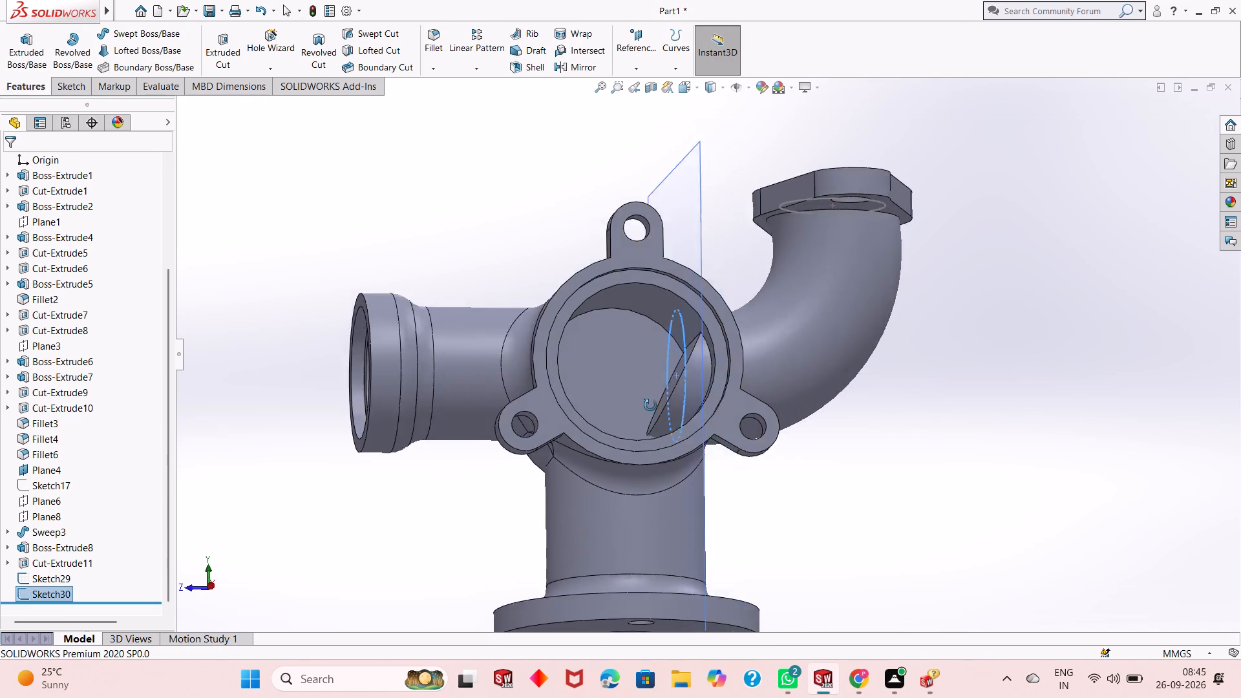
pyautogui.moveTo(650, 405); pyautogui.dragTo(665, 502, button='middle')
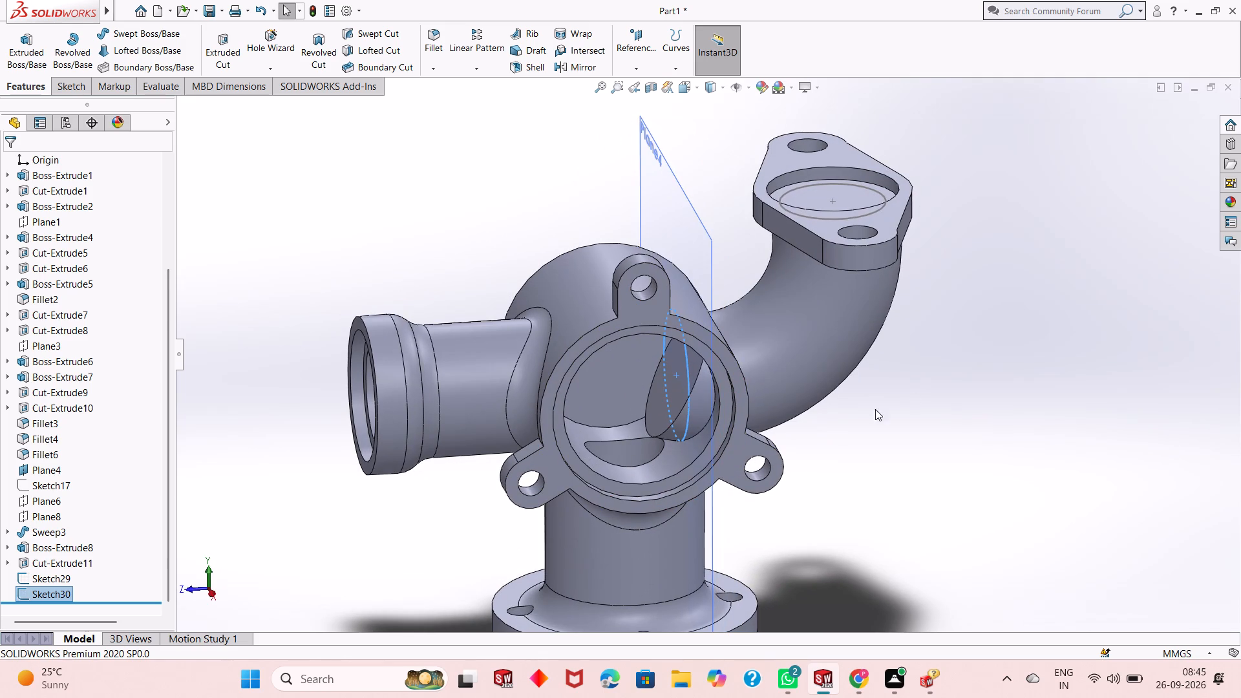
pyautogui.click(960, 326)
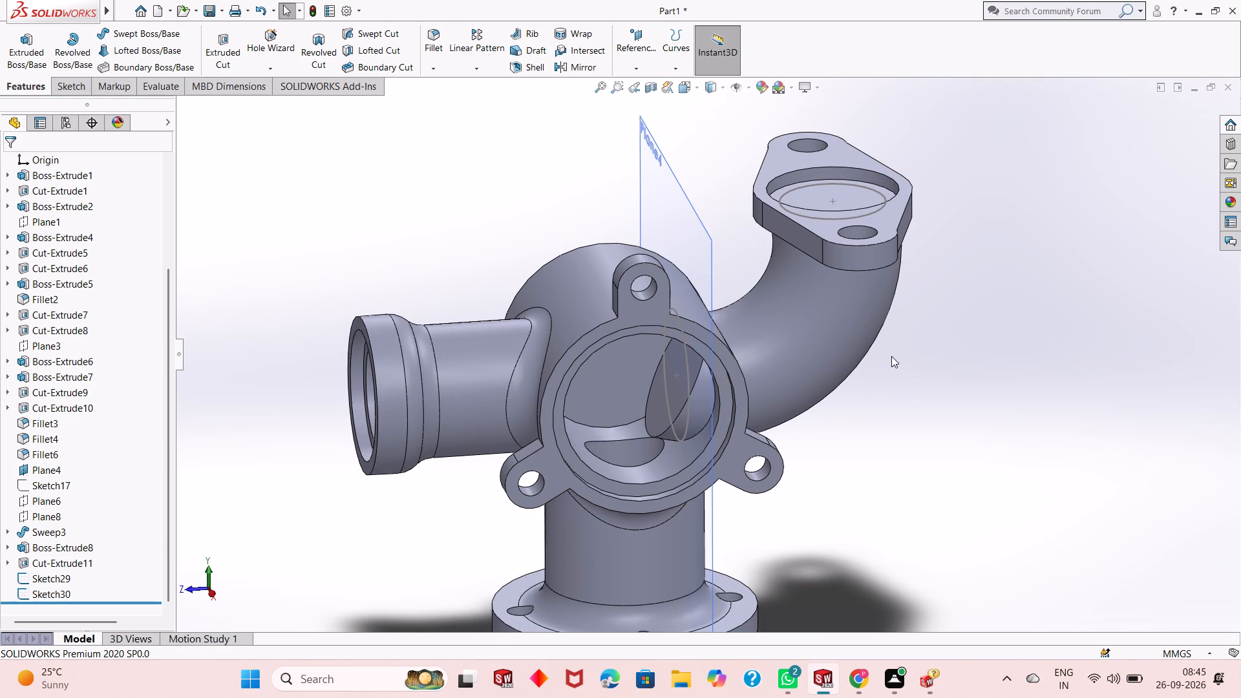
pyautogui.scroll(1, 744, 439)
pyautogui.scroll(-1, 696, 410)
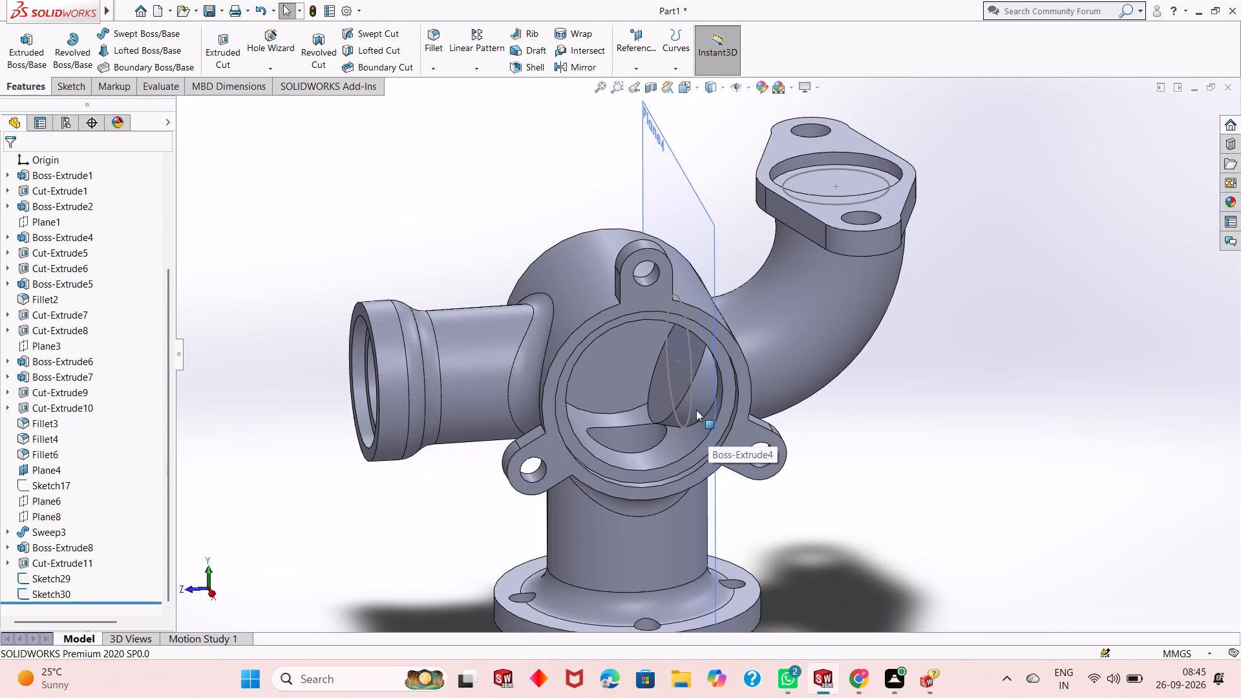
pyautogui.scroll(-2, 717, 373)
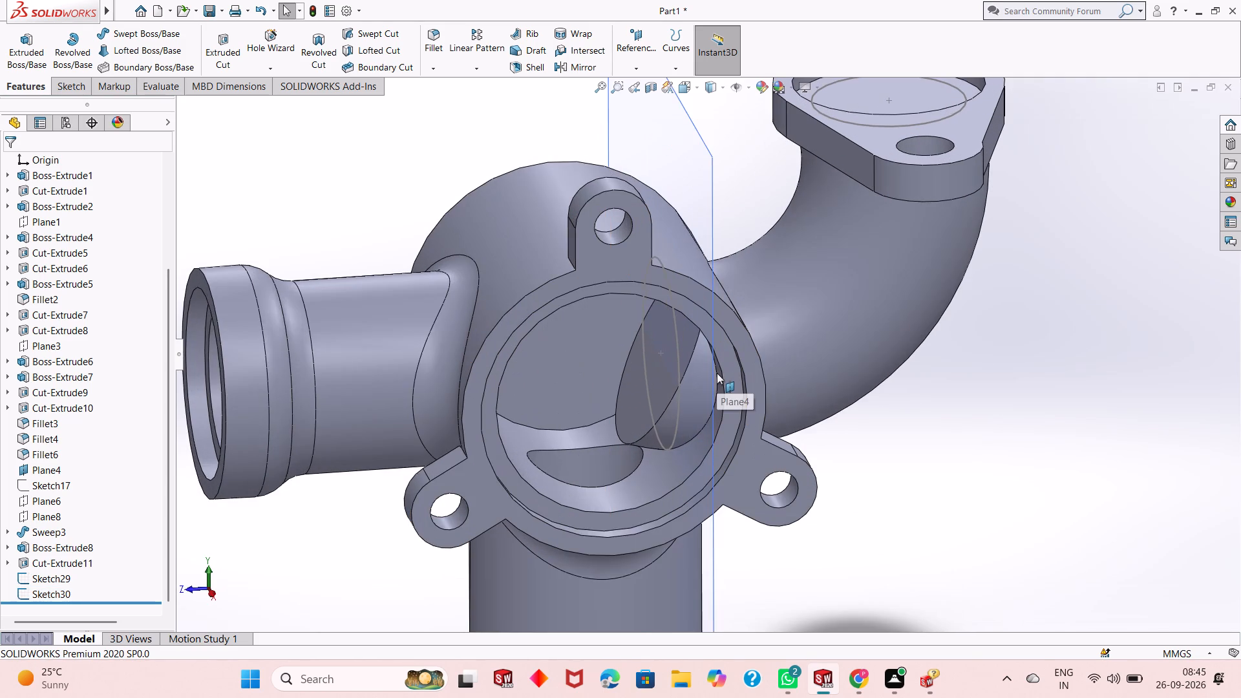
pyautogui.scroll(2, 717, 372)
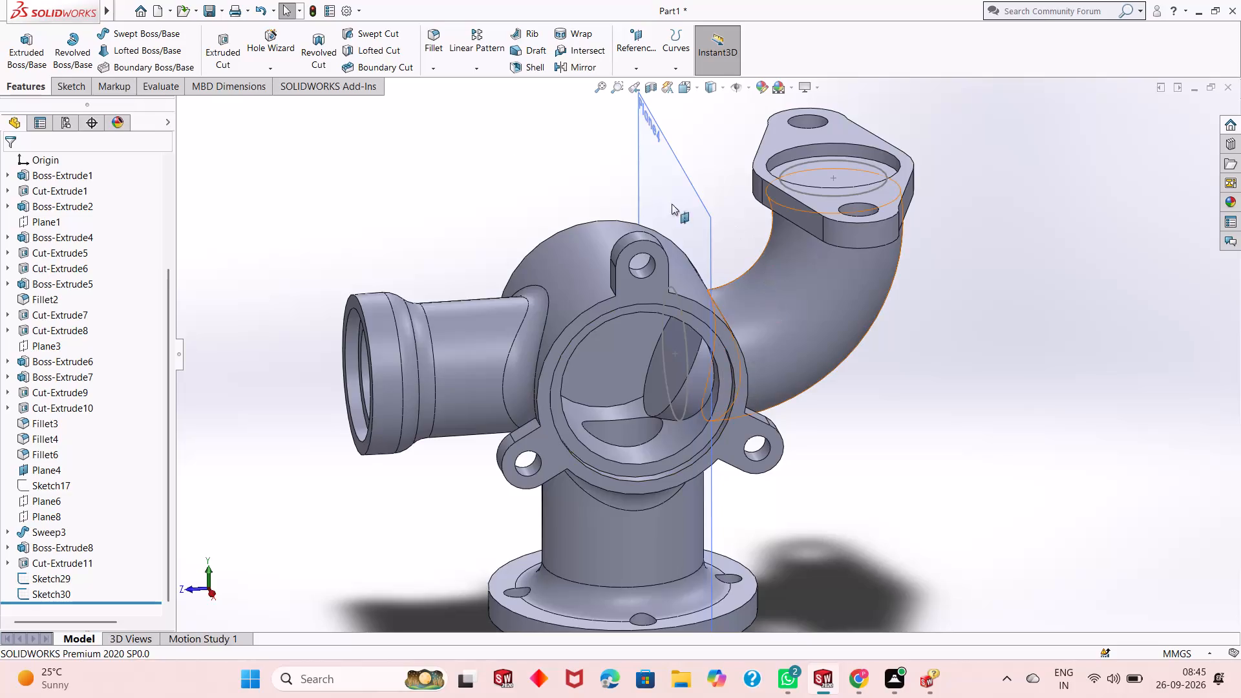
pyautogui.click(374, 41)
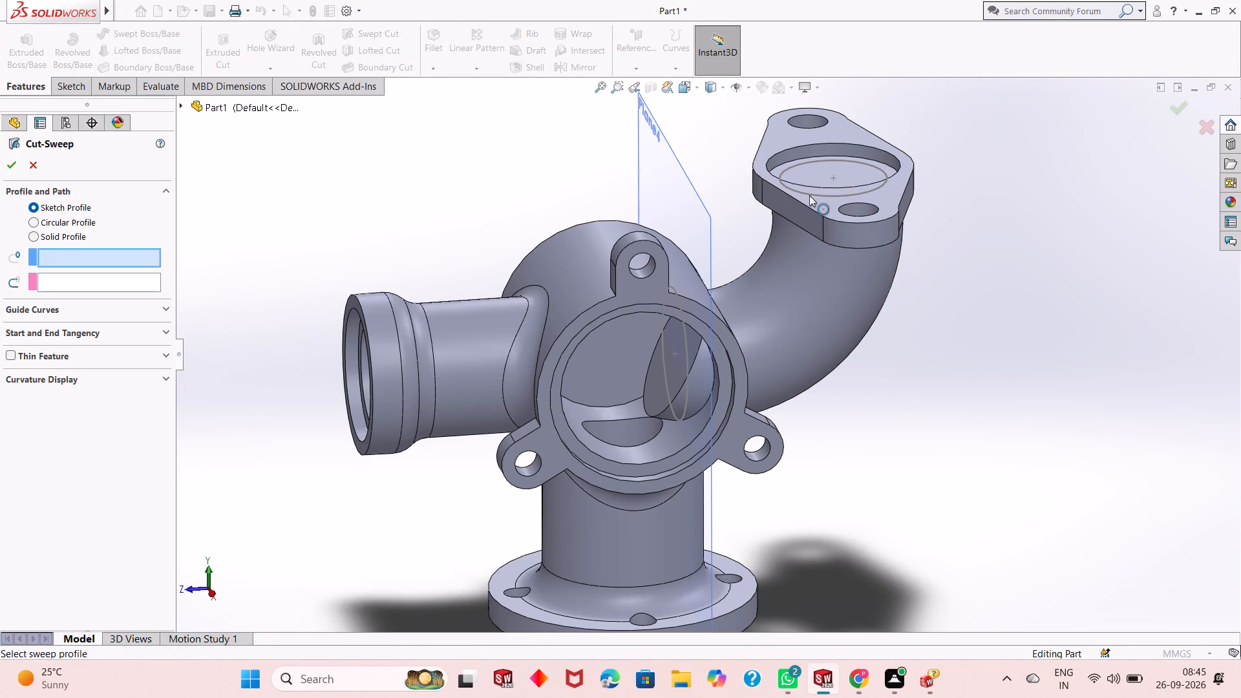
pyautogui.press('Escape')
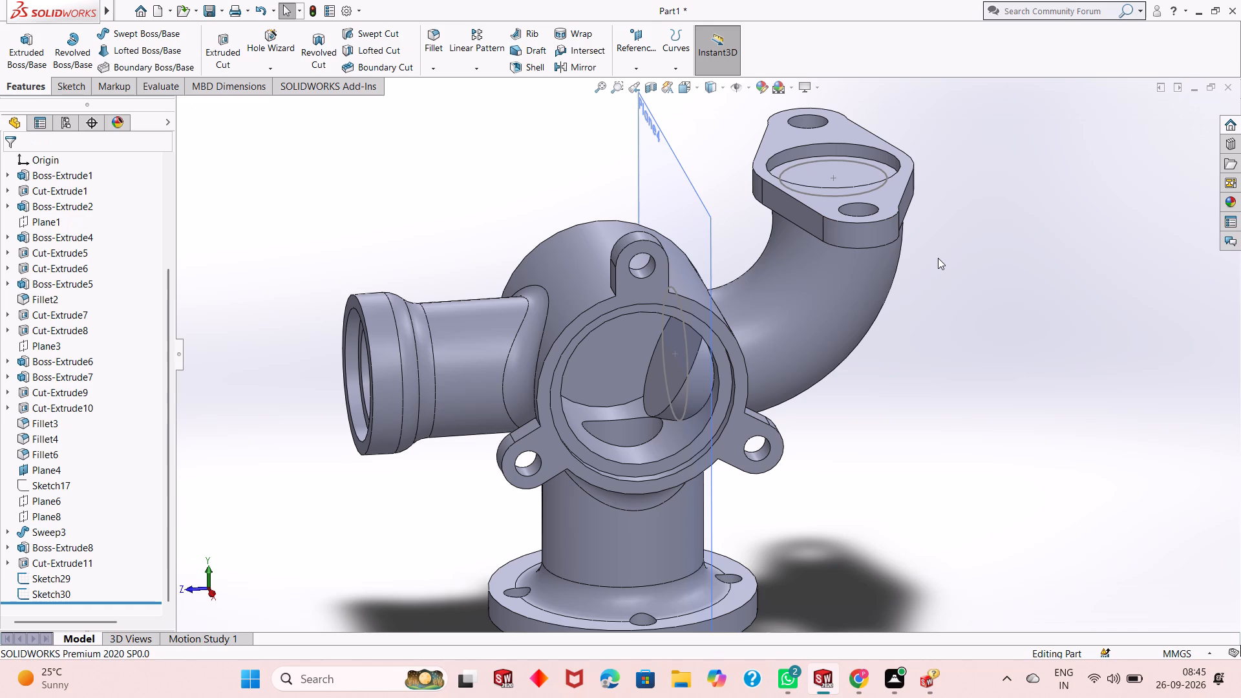
# Undo the closing of the Plane4 sketch to reopen it for editing.
pyautogui.hotkey('ctrl', 'z')
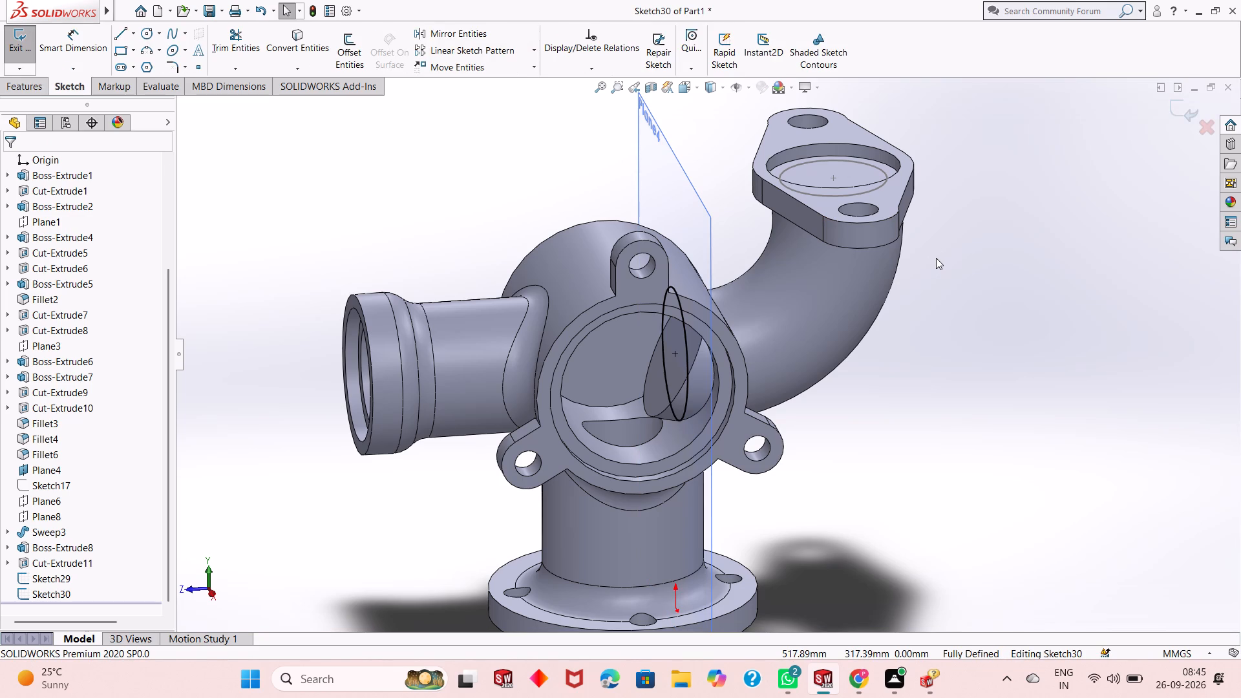
# Undo the circle conversion and the sketch on Plane4 to return to the recess-floor sketch.
pyautogui.hotkey('ctrl', 'z')
pyautogui.hotkey('ctrl', 'z')
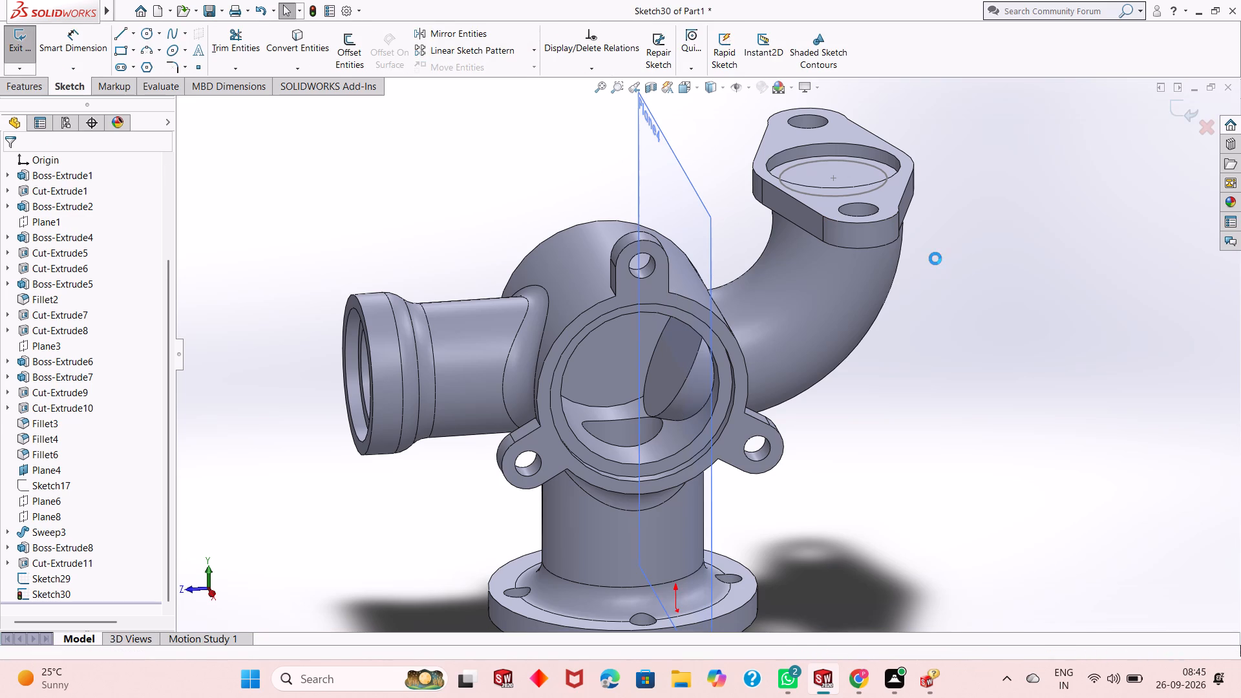
pyautogui.hotkey('ctrl', 'z')
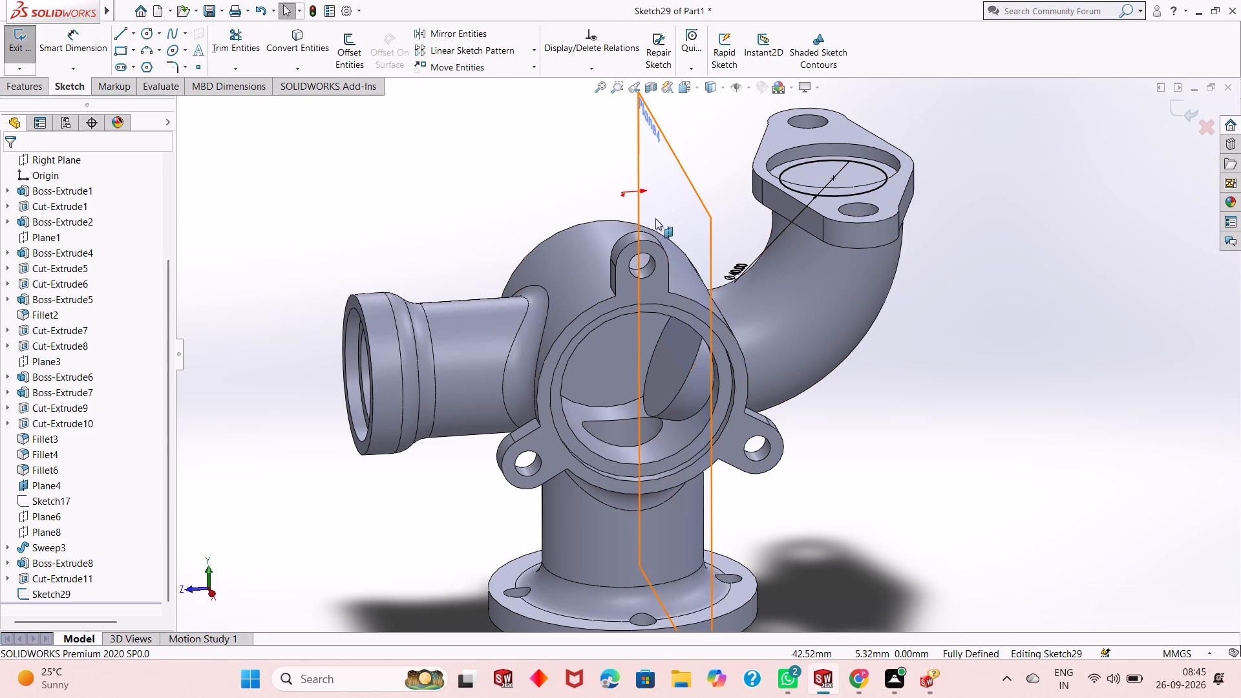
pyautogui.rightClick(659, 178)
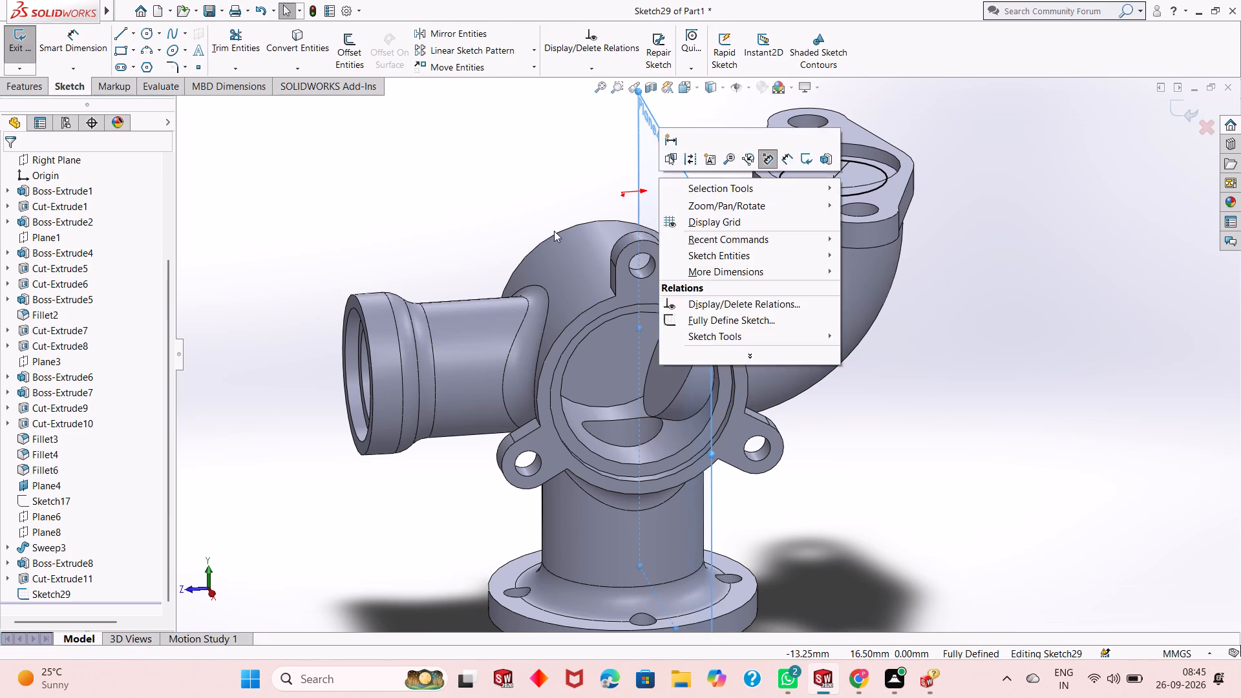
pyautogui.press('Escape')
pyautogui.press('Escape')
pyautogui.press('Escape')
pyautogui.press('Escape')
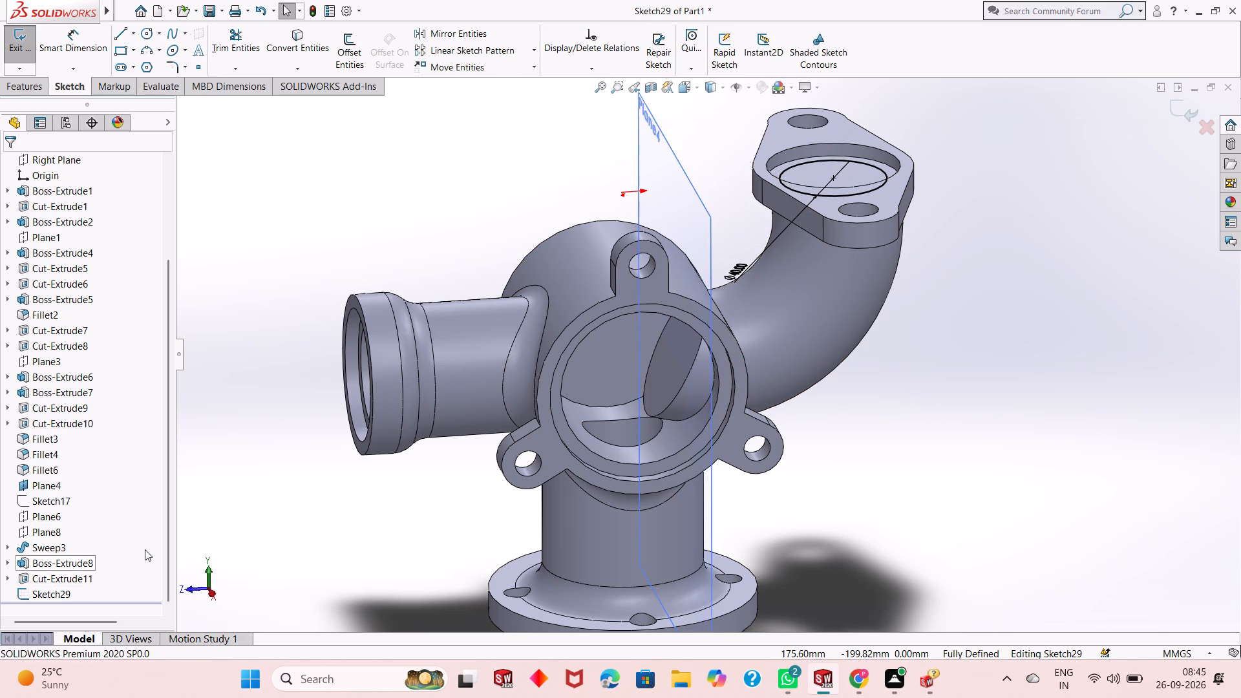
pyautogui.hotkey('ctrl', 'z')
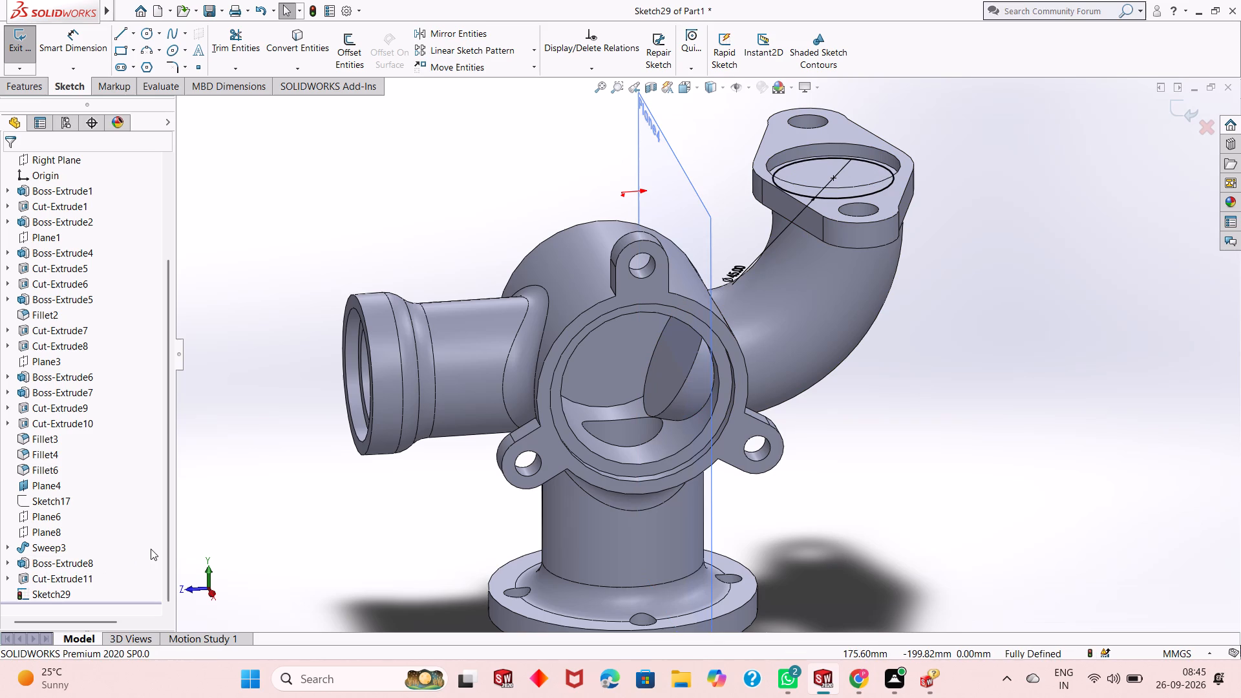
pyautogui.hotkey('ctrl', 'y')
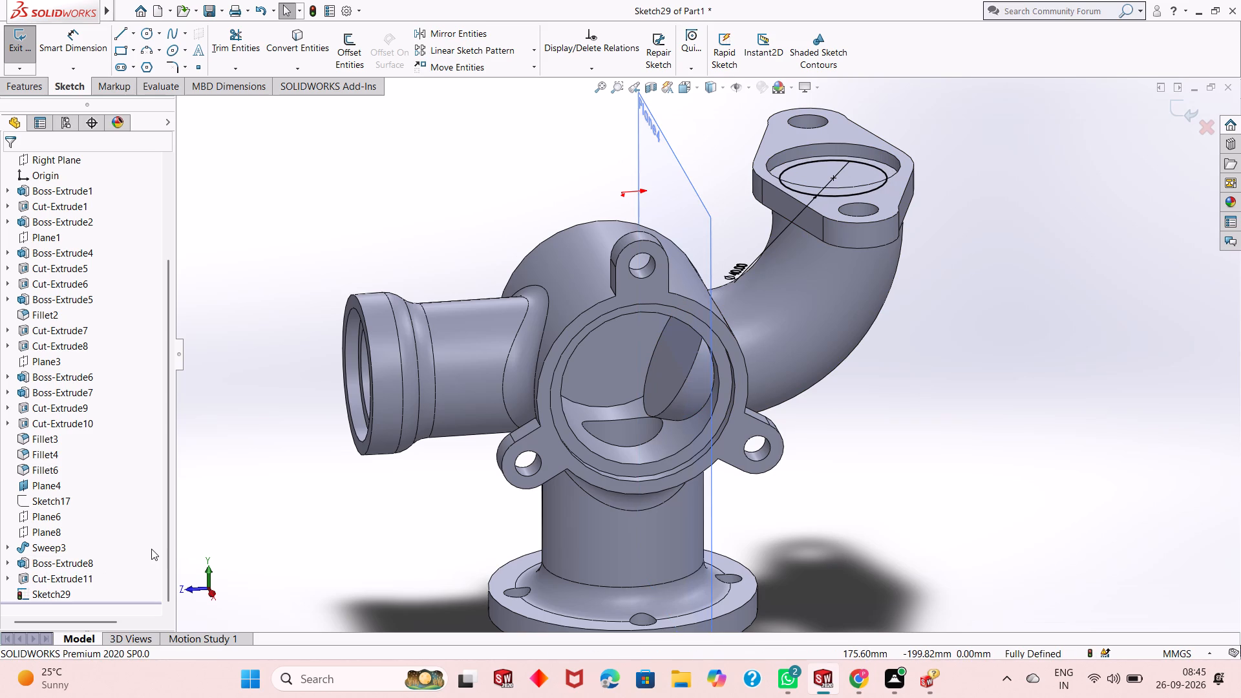
# Hide Plane4 and close the recess-floor sketch with the 40 mm circle.
pyautogui.rightClick(47, 481)
pyautogui.click(86, 442)
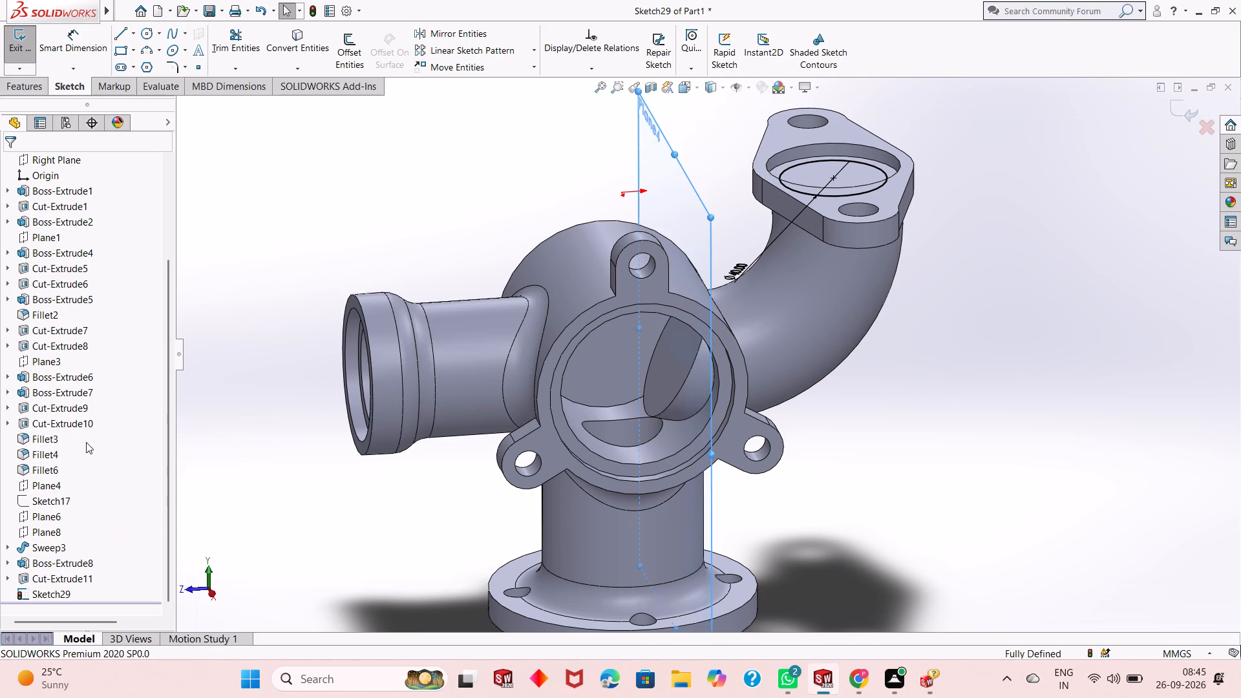
pyautogui.moveTo(825, 236); pyautogui.dragTo(805, 376, button='middle')
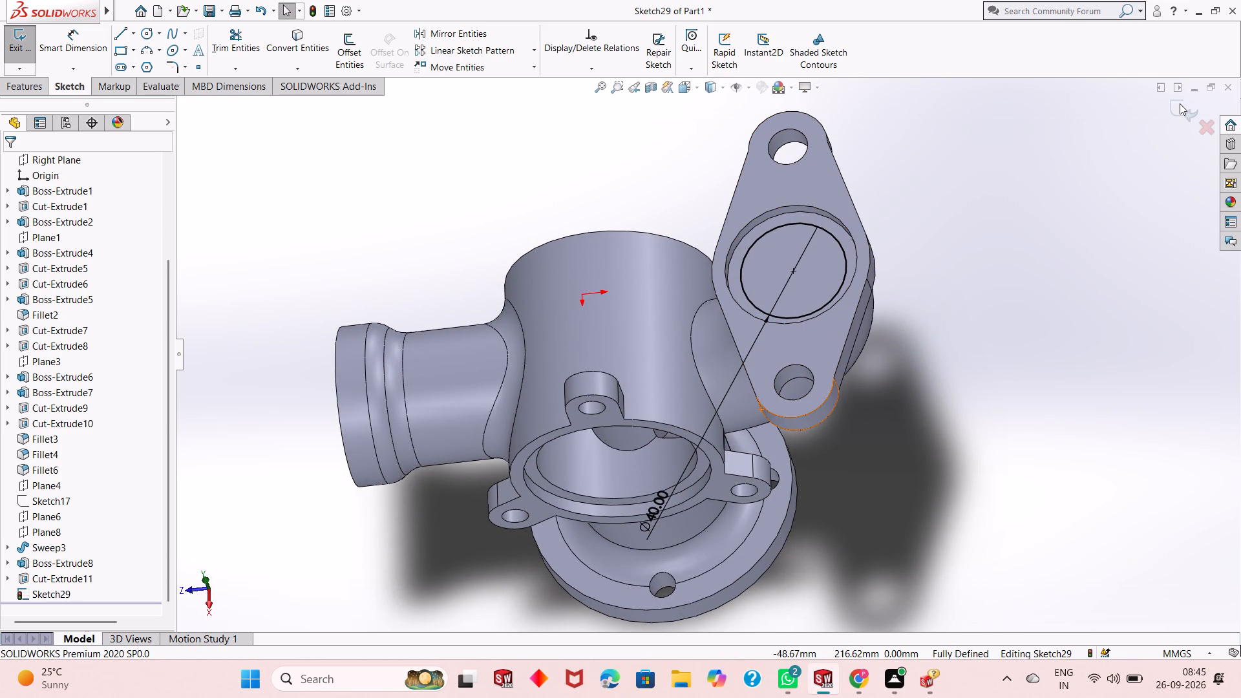
pyautogui.click(1178, 105)
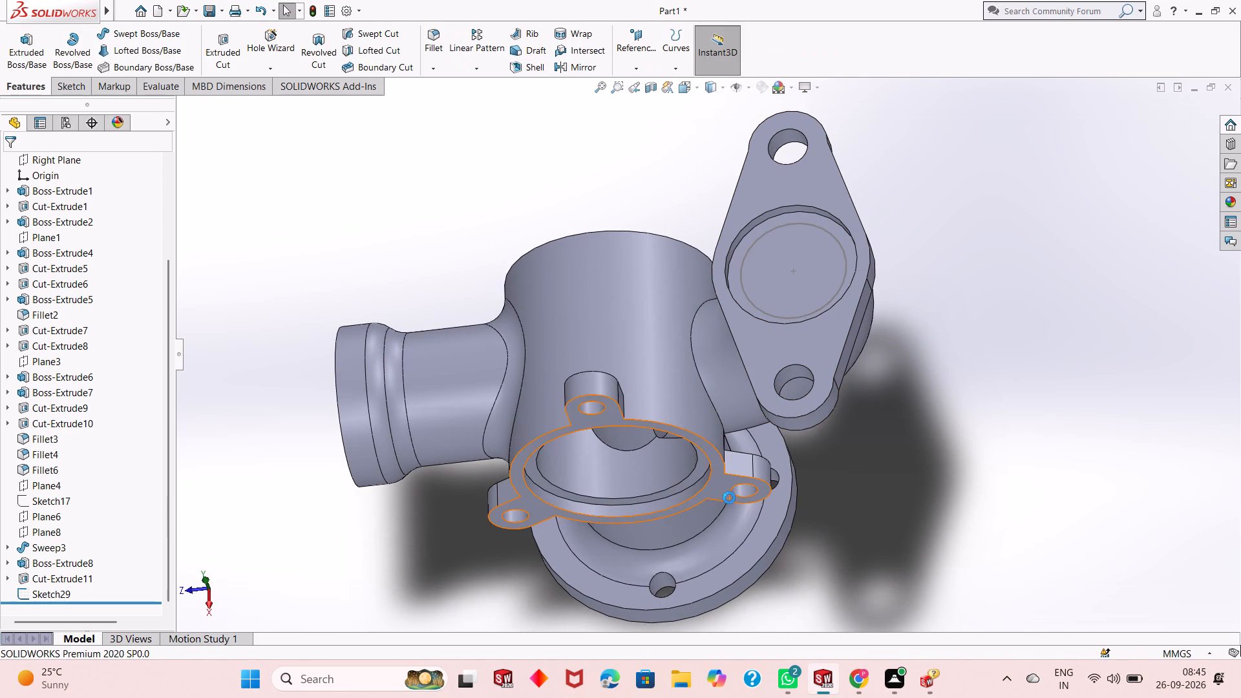
# Start a sketch on Plane8, convert the branch sweep's path arc from Sketch23 into it, and close the sketch.
pyautogui.moveTo(734, 498); pyautogui.dragTo(753, 346, button='middle')
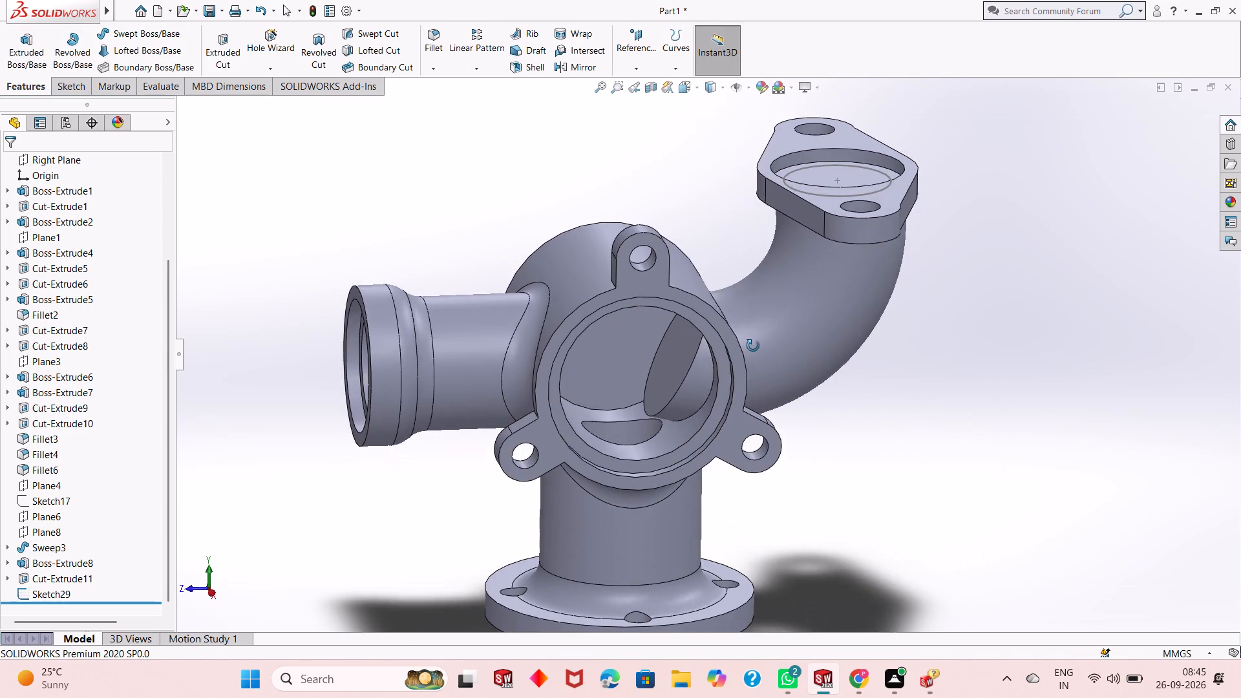
pyautogui.moveTo(753, 346); pyautogui.dragTo(756, 332, button='middle')
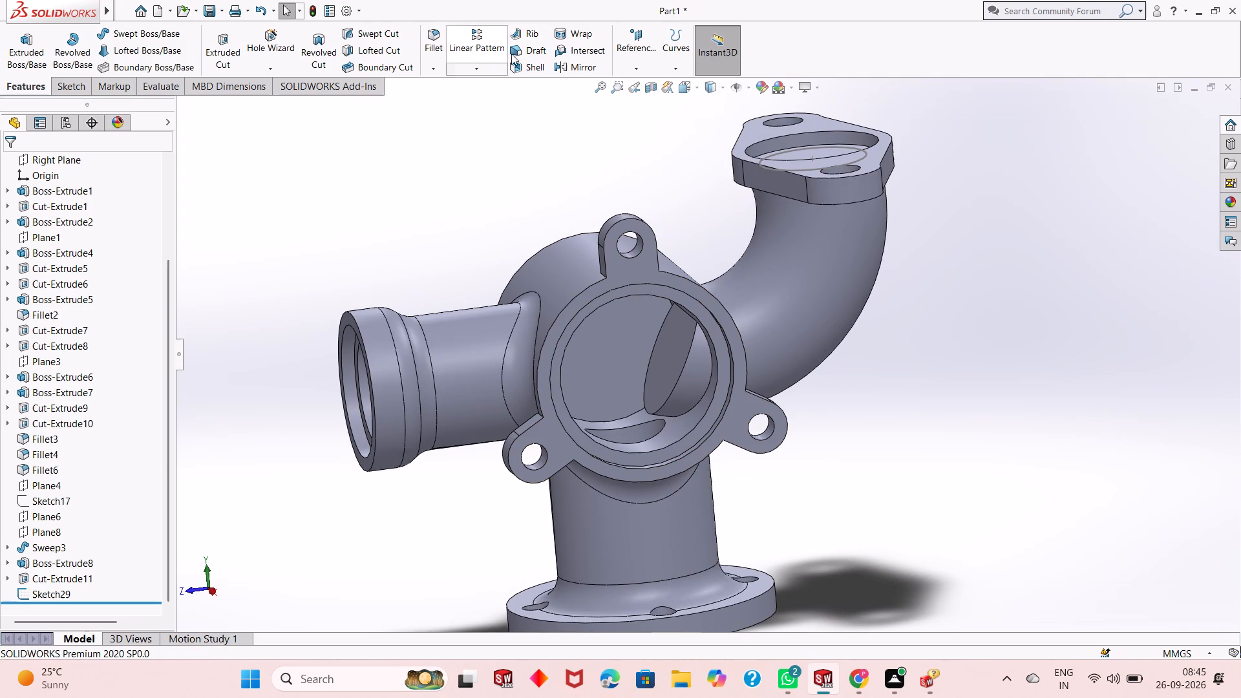
pyautogui.click(53, 532)
pyautogui.click(68, 522)
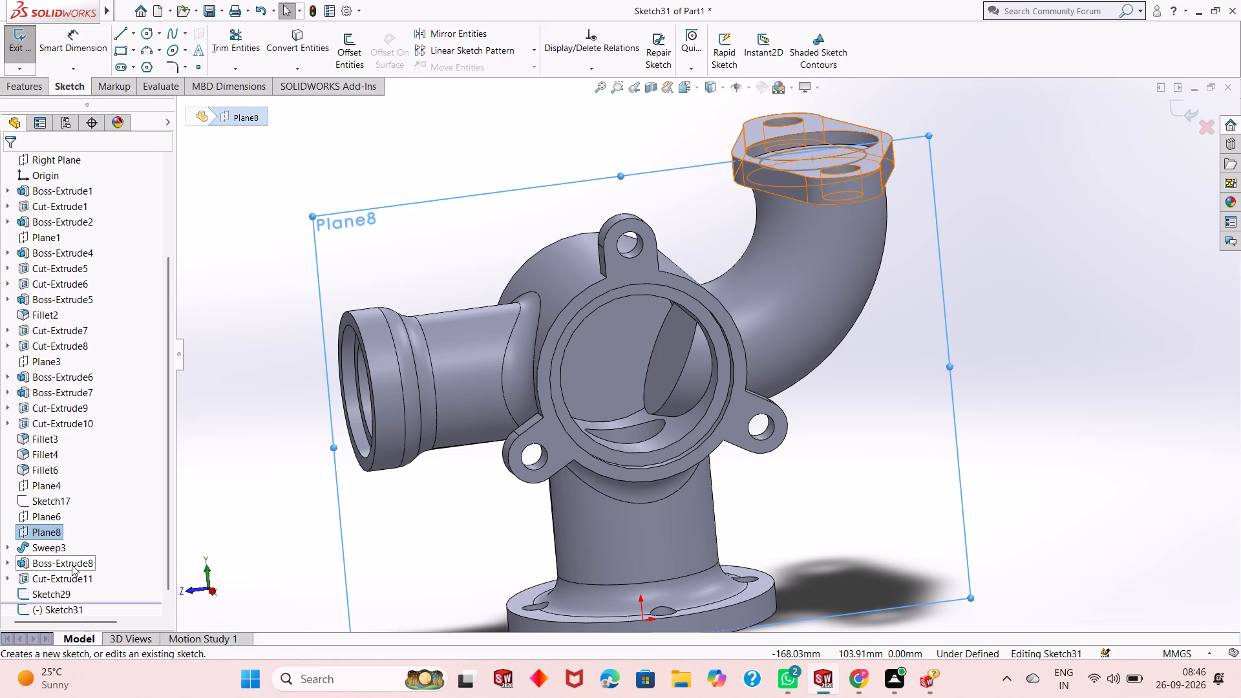
pyautogui.click(5, 547)
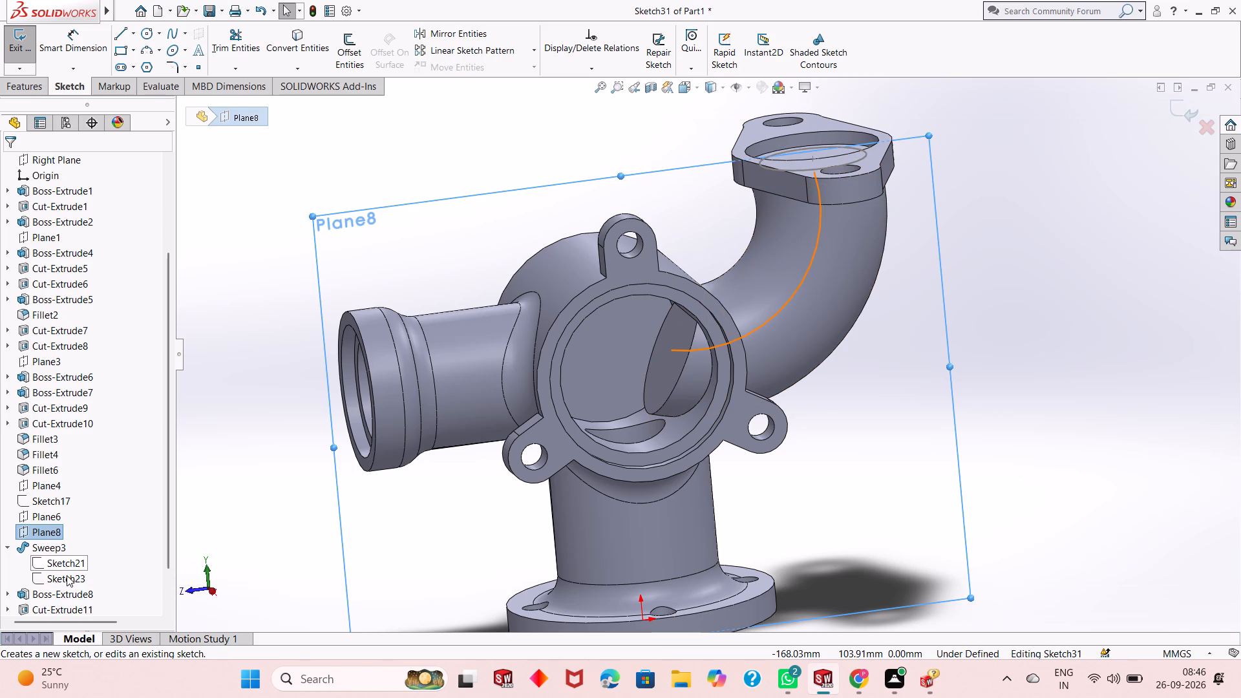
pyautogui.click(67, 575)
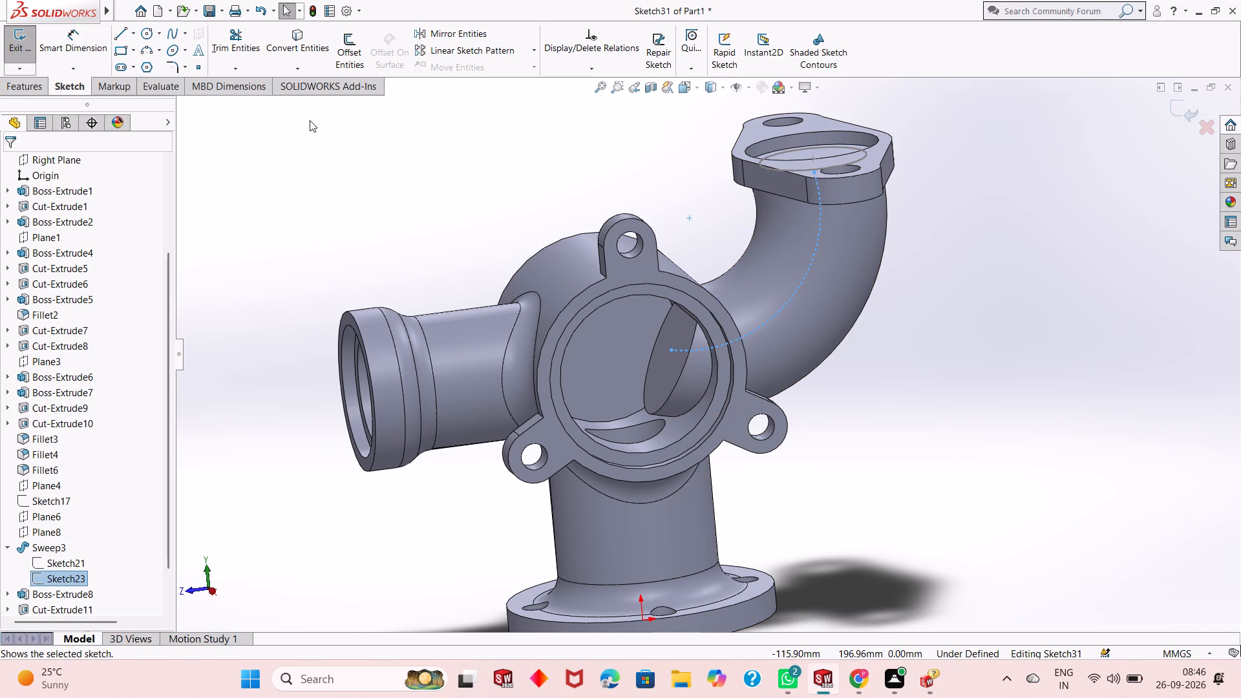
pyautogui.click(299, 47)
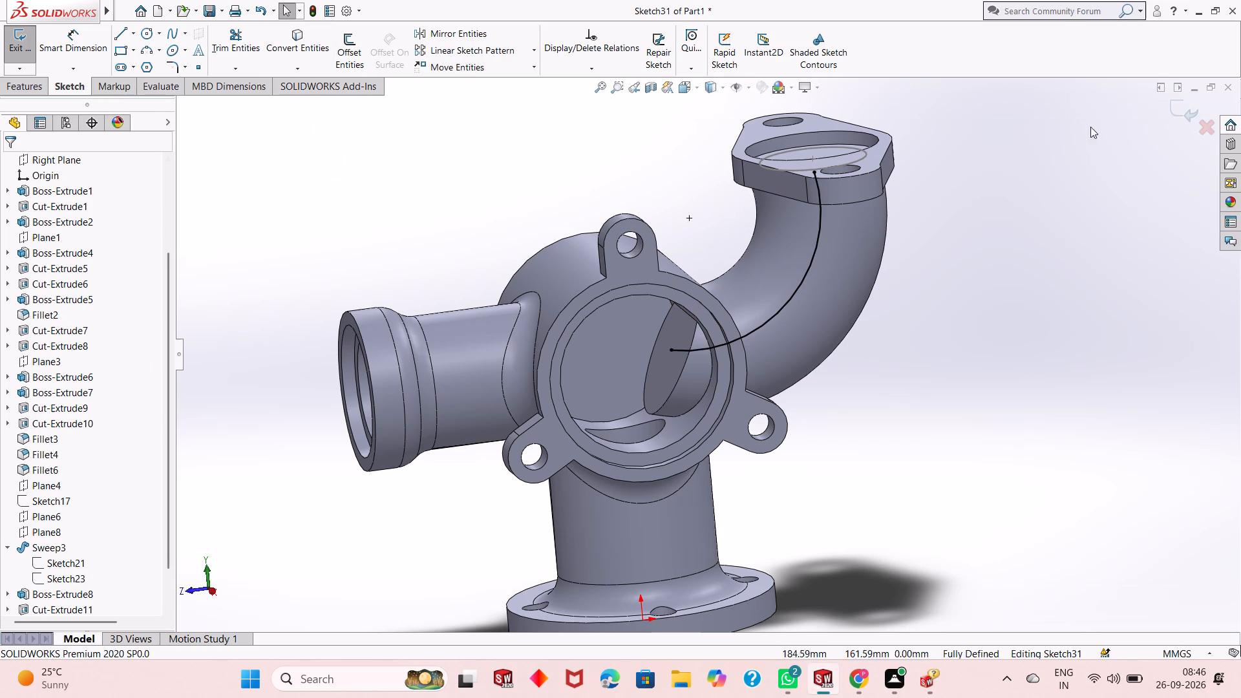
pyautogui.click(1186, 114)
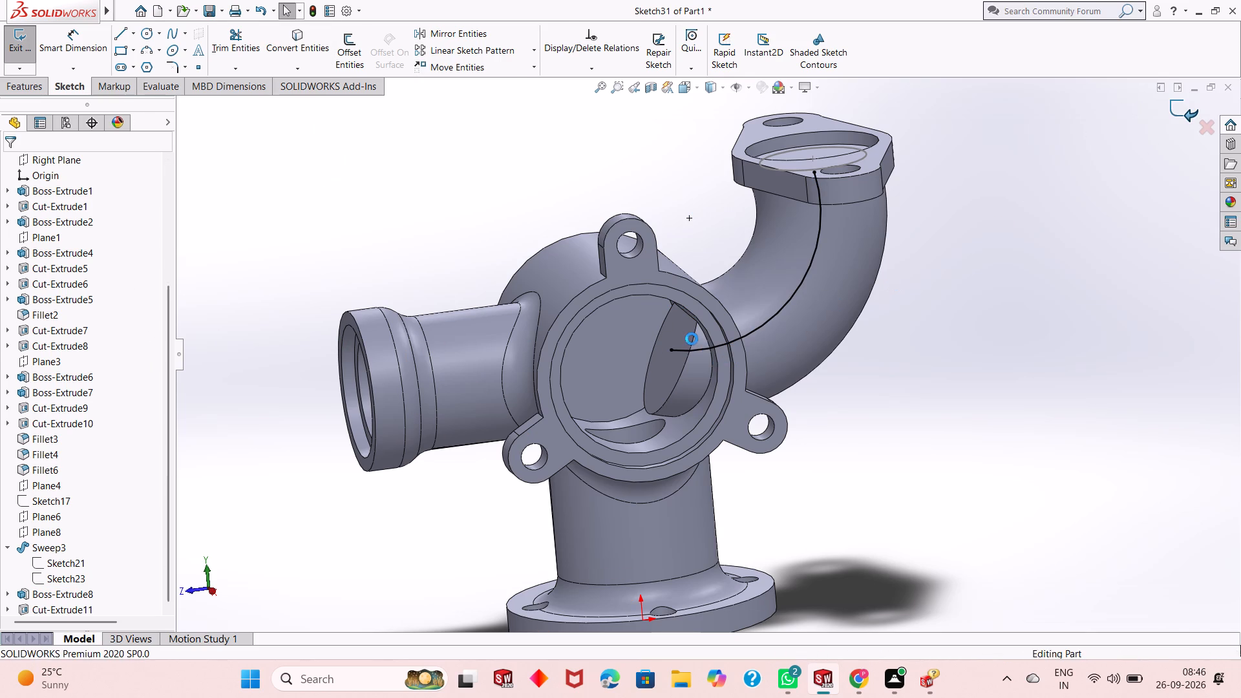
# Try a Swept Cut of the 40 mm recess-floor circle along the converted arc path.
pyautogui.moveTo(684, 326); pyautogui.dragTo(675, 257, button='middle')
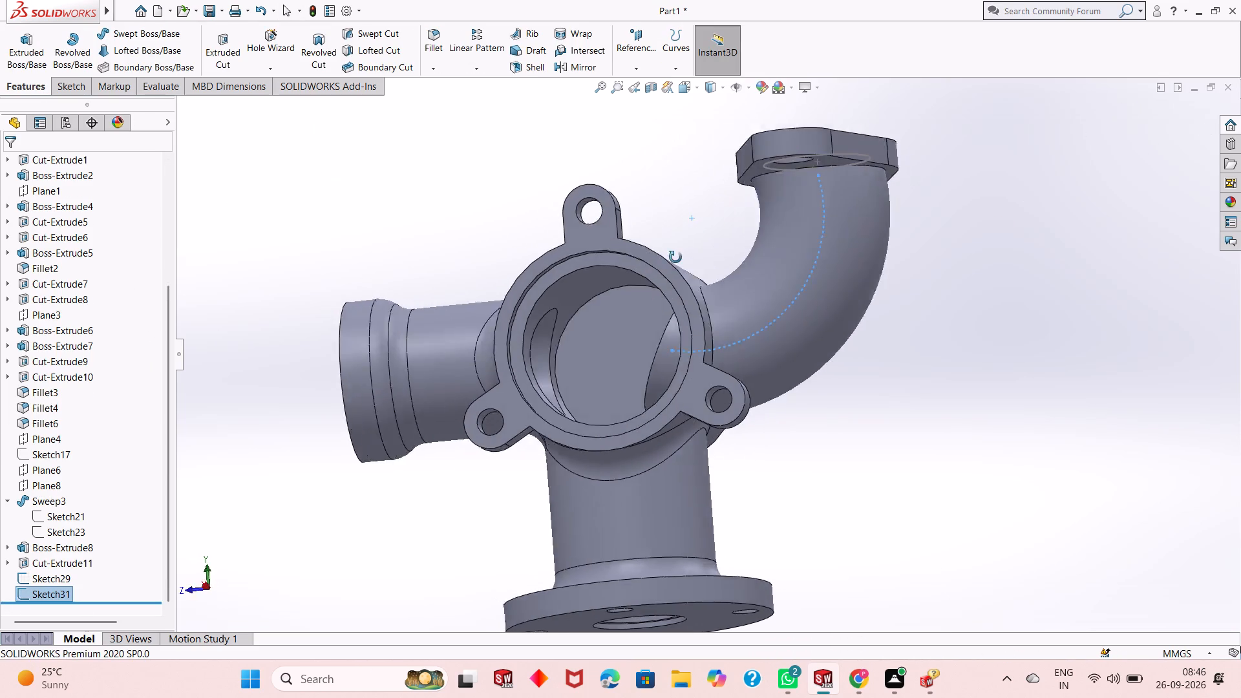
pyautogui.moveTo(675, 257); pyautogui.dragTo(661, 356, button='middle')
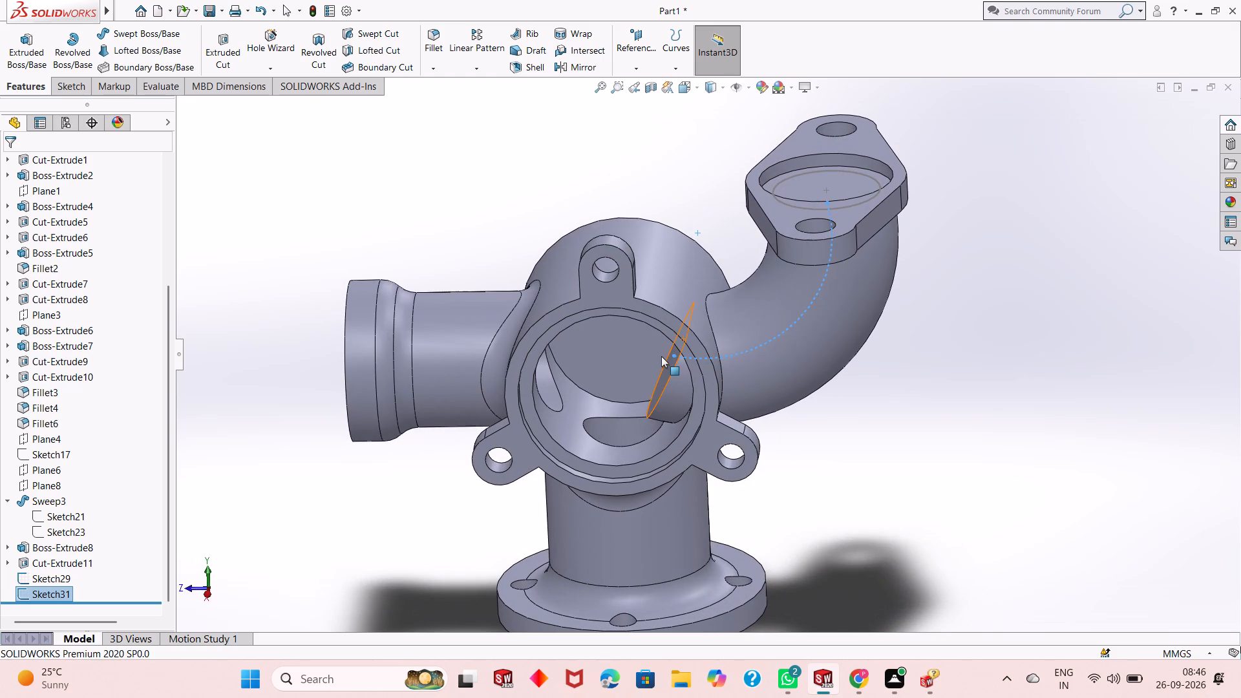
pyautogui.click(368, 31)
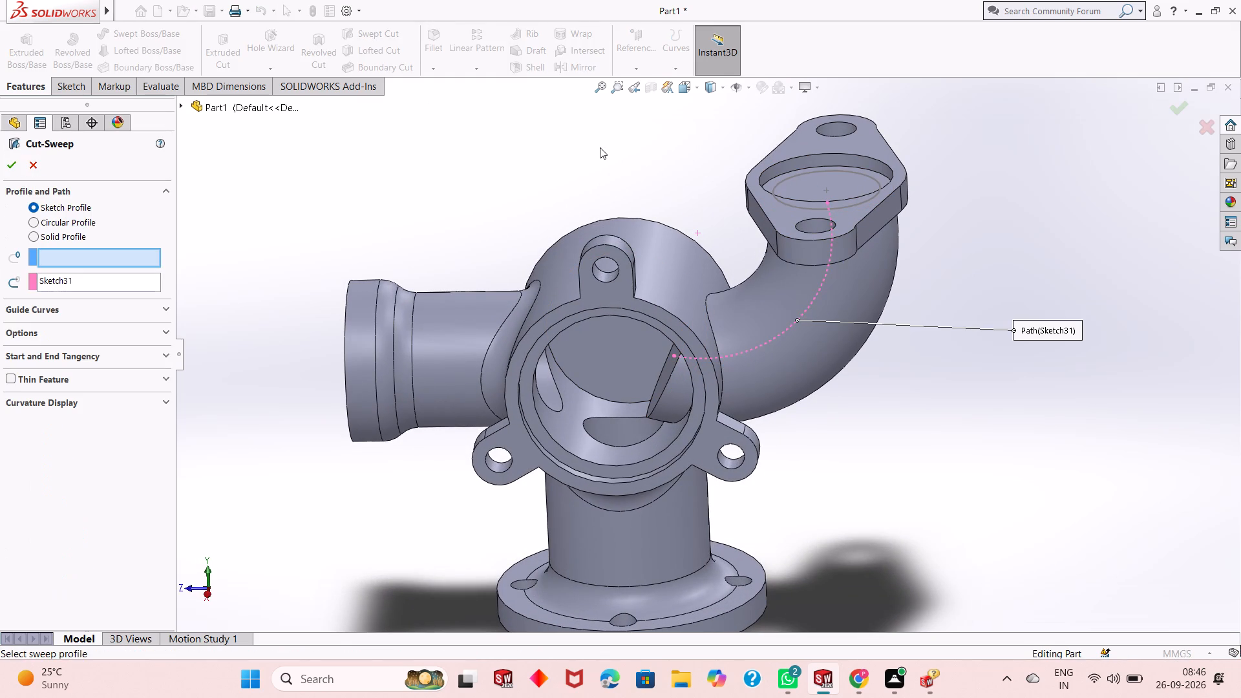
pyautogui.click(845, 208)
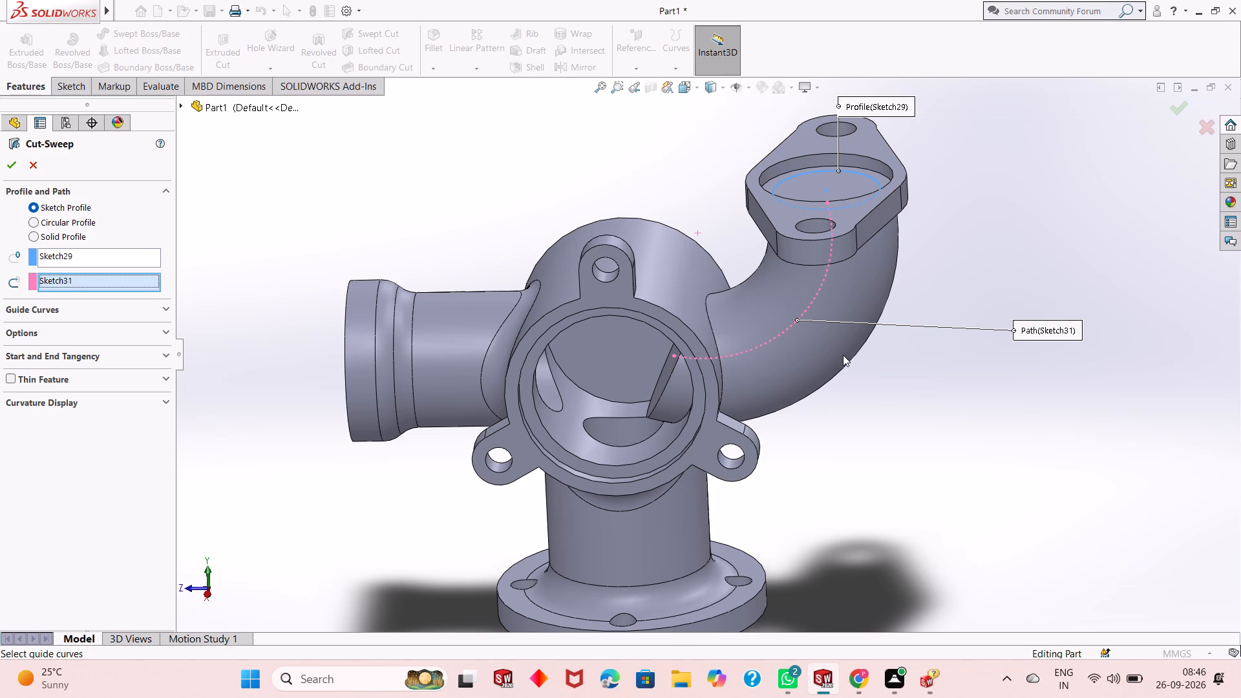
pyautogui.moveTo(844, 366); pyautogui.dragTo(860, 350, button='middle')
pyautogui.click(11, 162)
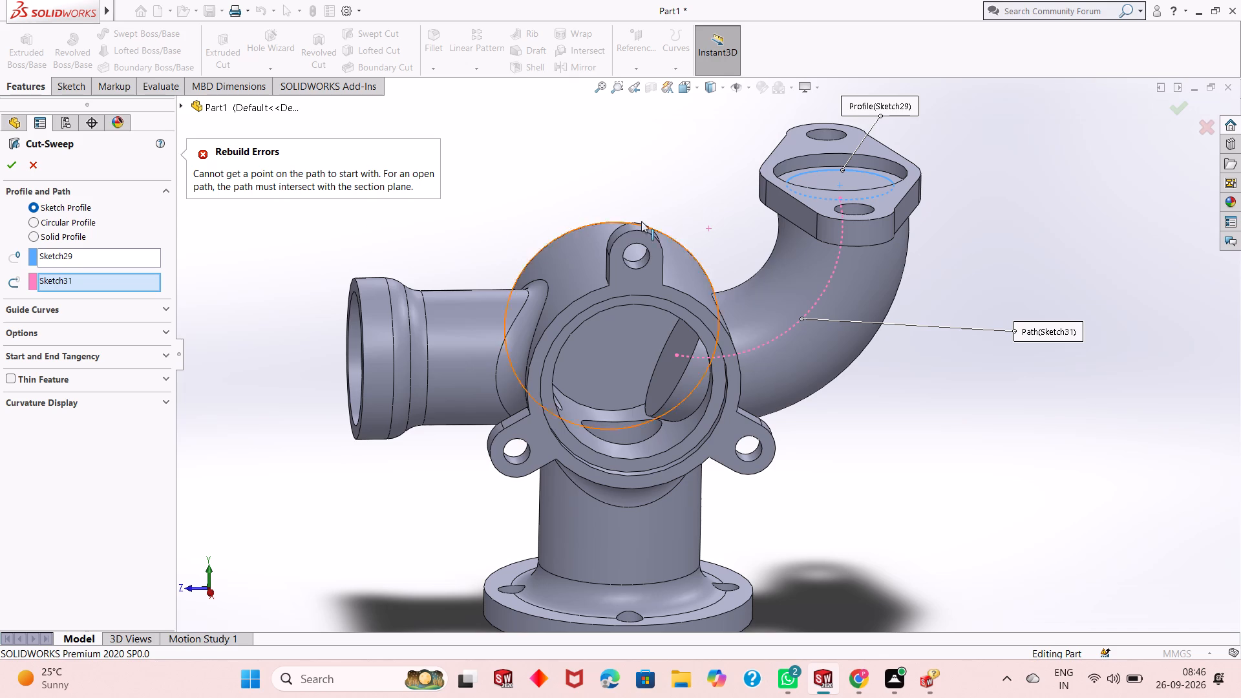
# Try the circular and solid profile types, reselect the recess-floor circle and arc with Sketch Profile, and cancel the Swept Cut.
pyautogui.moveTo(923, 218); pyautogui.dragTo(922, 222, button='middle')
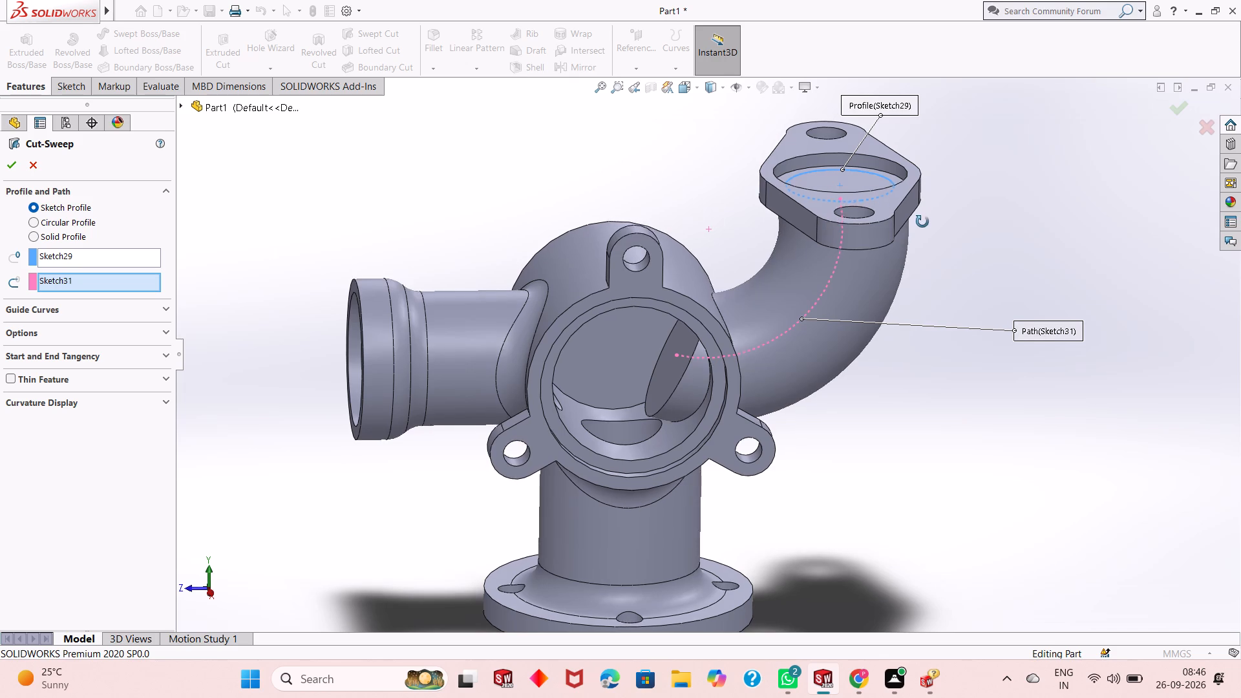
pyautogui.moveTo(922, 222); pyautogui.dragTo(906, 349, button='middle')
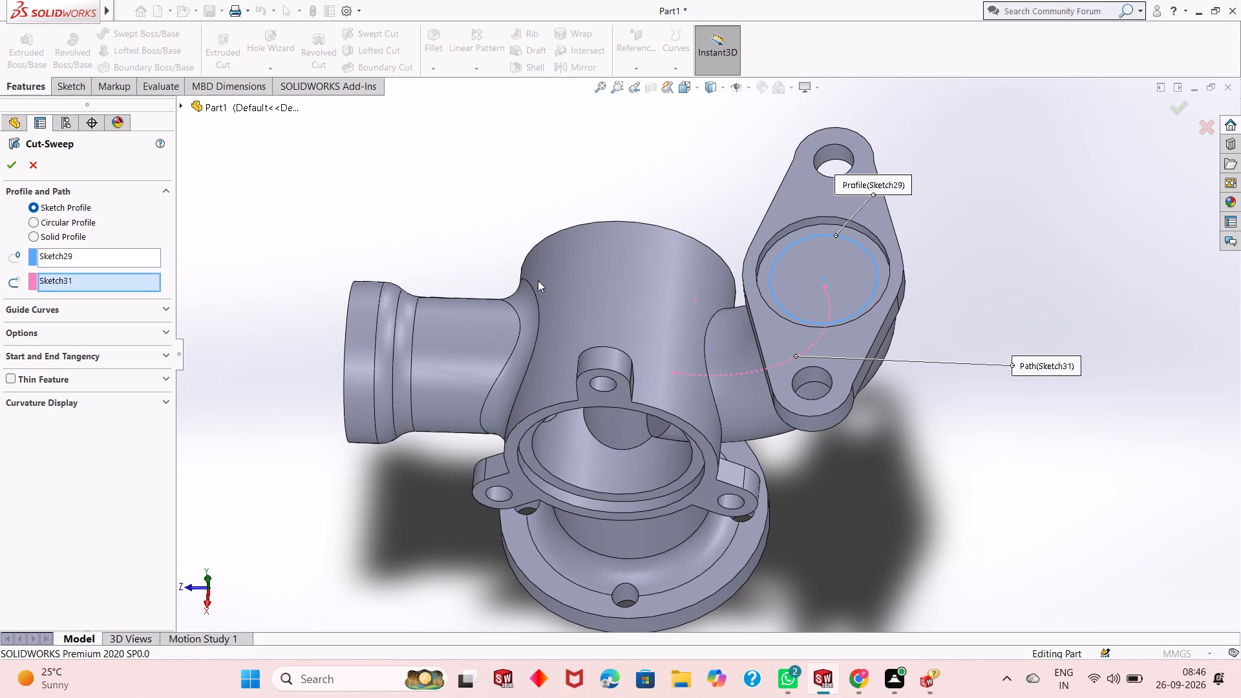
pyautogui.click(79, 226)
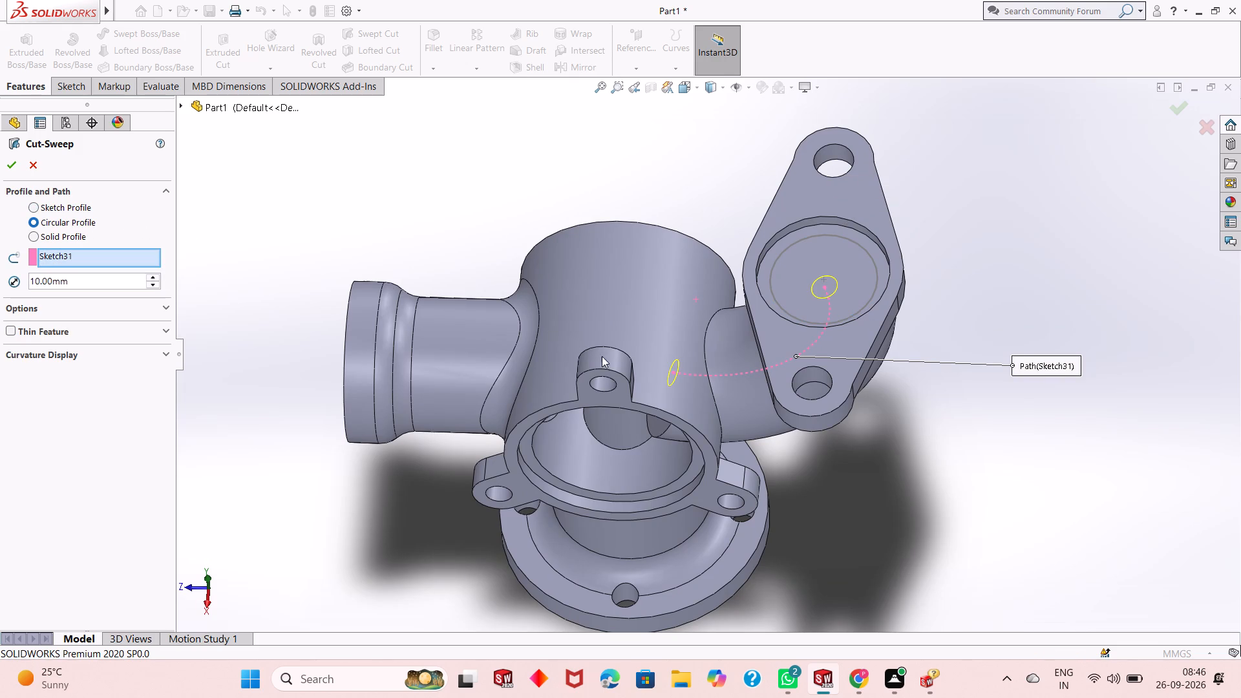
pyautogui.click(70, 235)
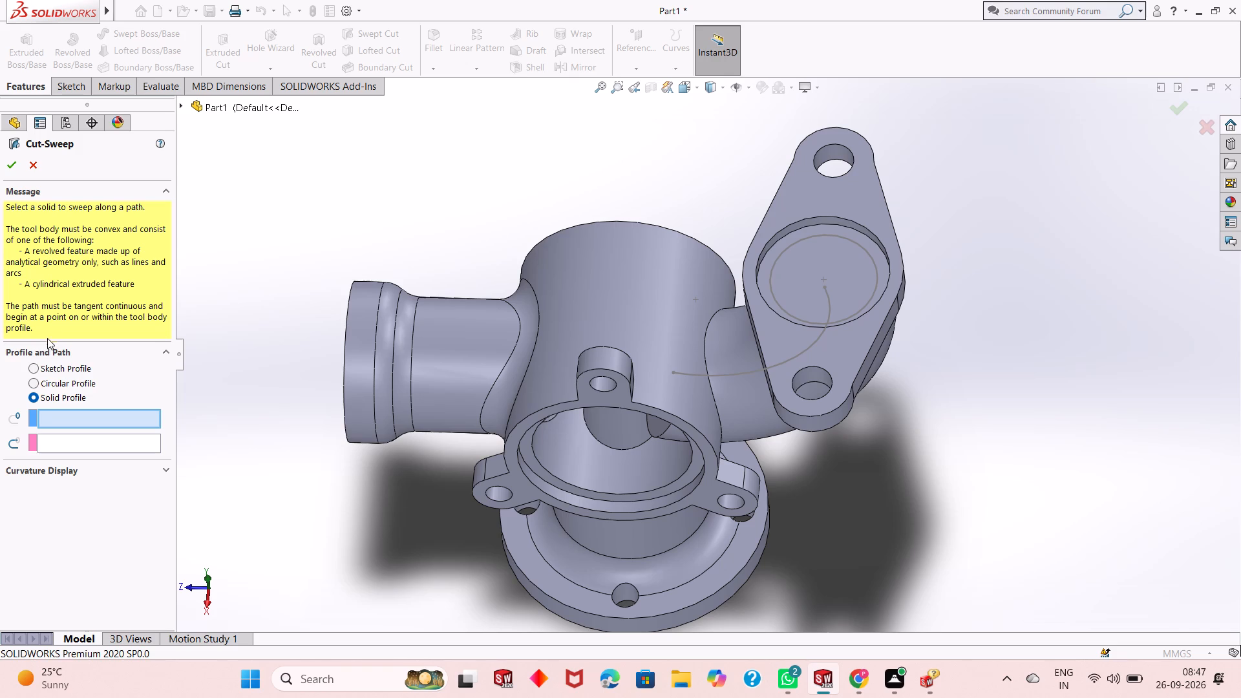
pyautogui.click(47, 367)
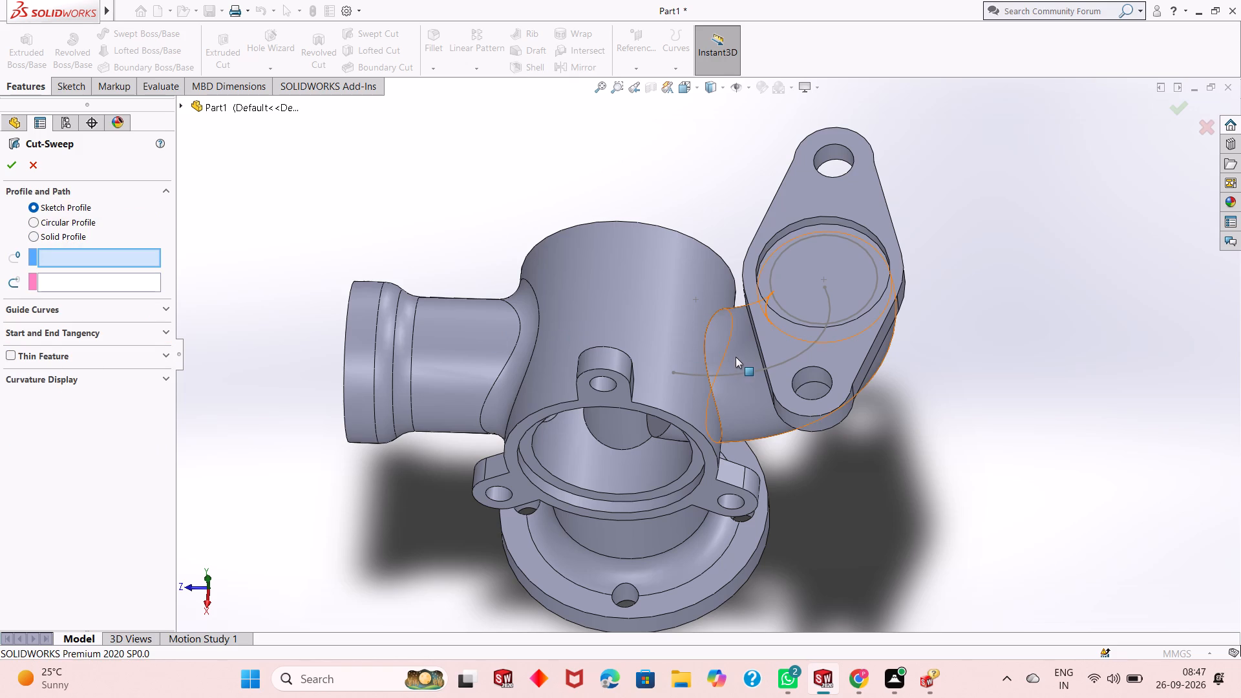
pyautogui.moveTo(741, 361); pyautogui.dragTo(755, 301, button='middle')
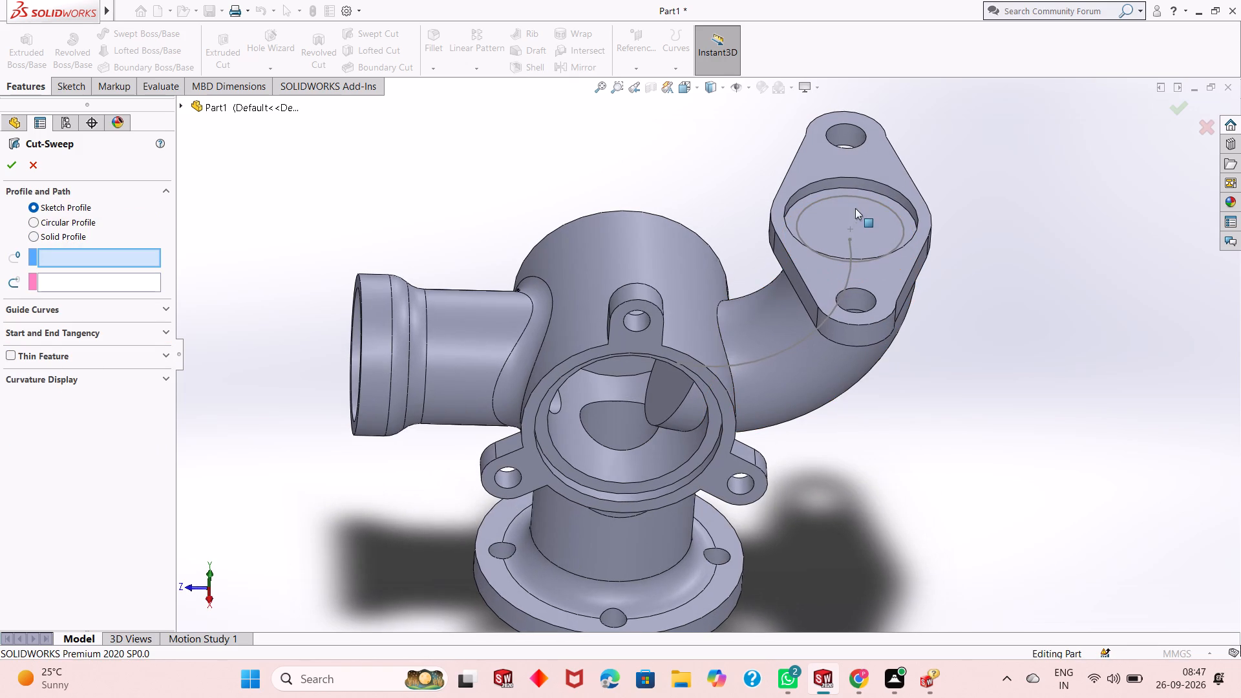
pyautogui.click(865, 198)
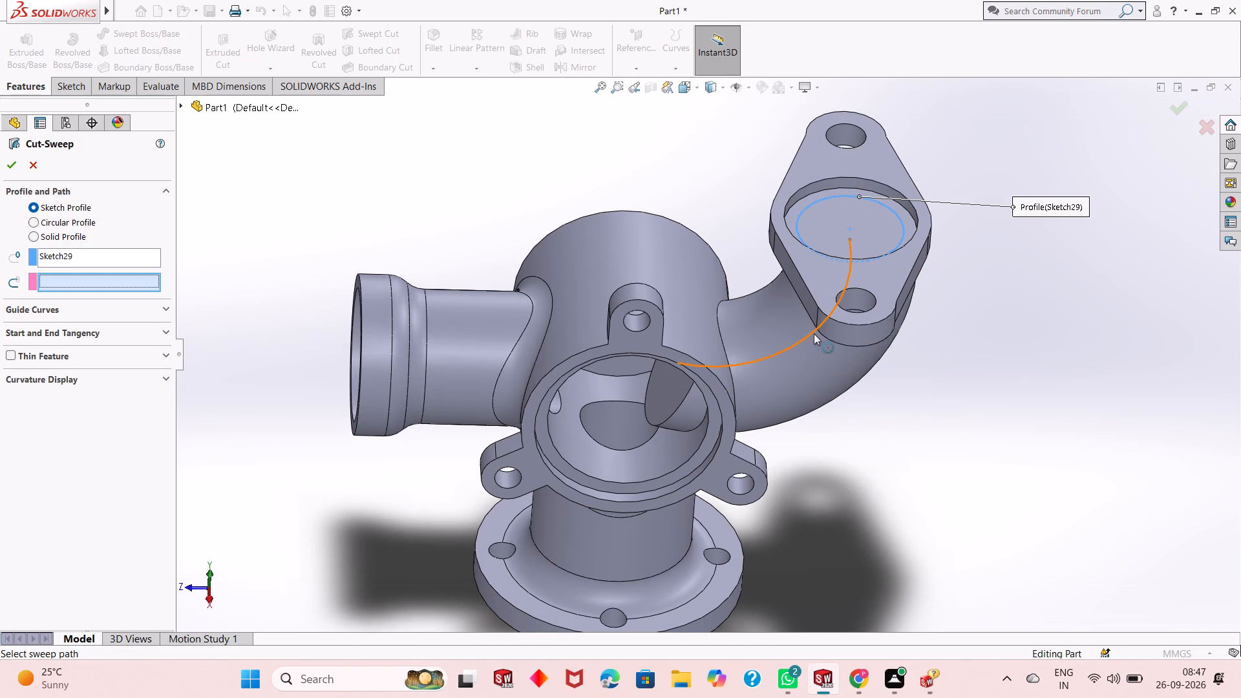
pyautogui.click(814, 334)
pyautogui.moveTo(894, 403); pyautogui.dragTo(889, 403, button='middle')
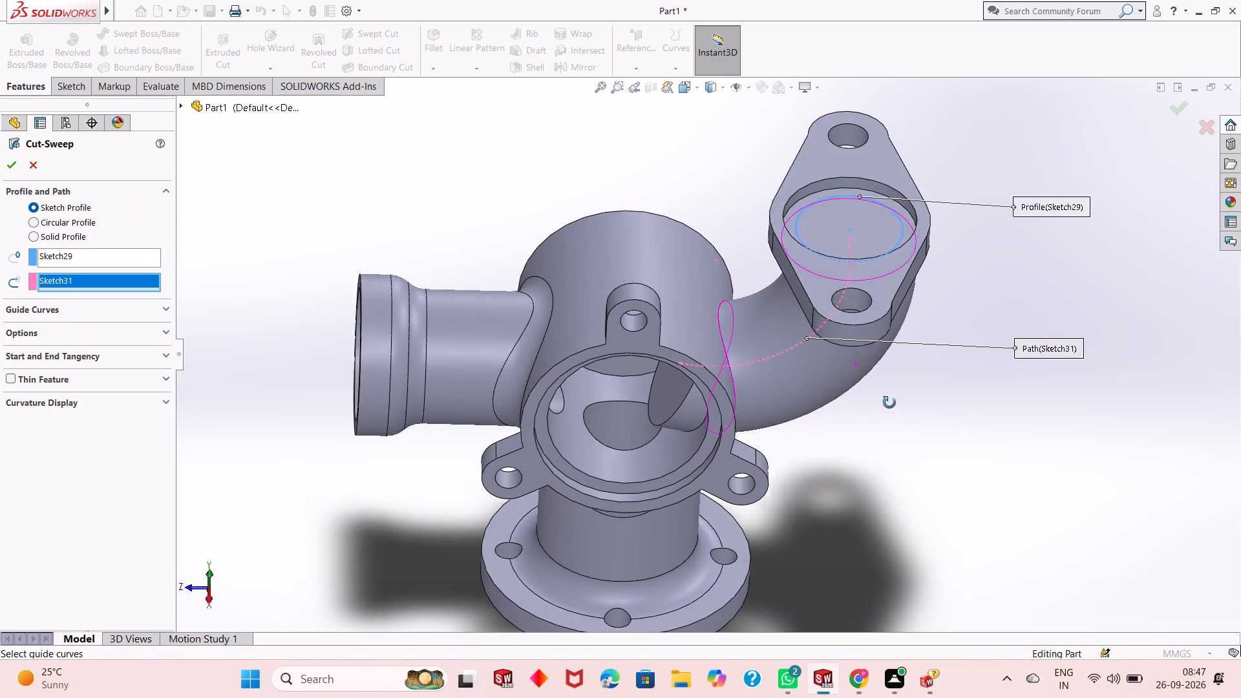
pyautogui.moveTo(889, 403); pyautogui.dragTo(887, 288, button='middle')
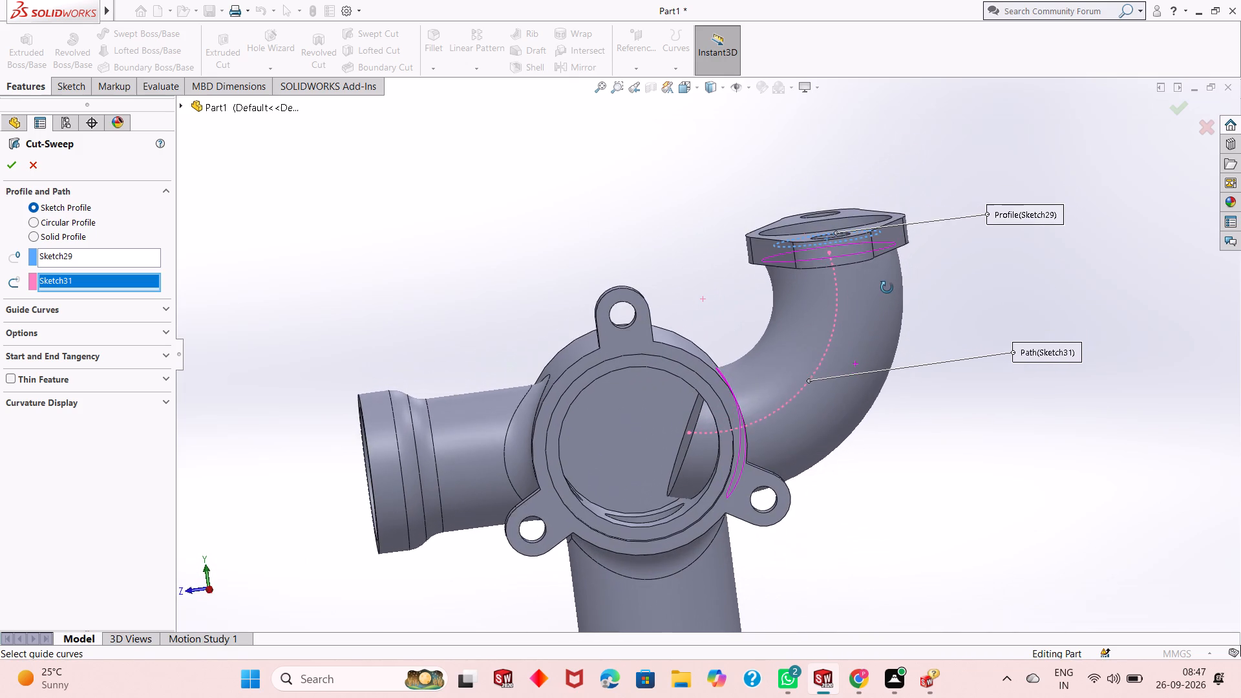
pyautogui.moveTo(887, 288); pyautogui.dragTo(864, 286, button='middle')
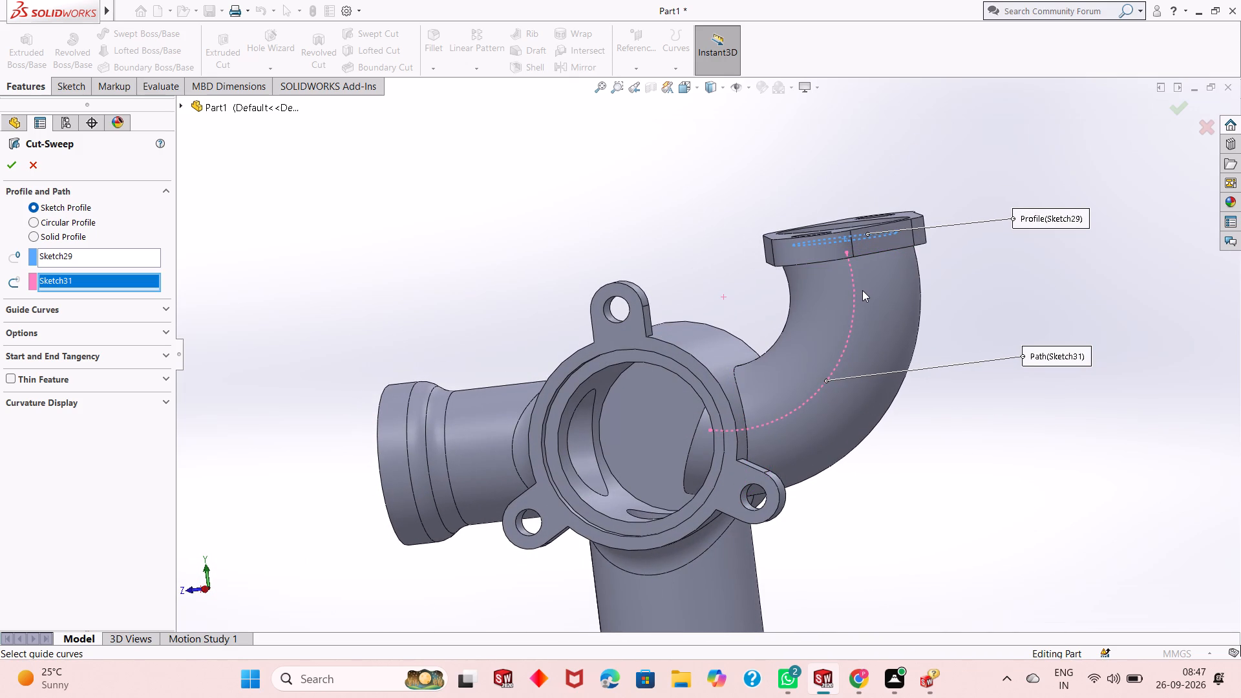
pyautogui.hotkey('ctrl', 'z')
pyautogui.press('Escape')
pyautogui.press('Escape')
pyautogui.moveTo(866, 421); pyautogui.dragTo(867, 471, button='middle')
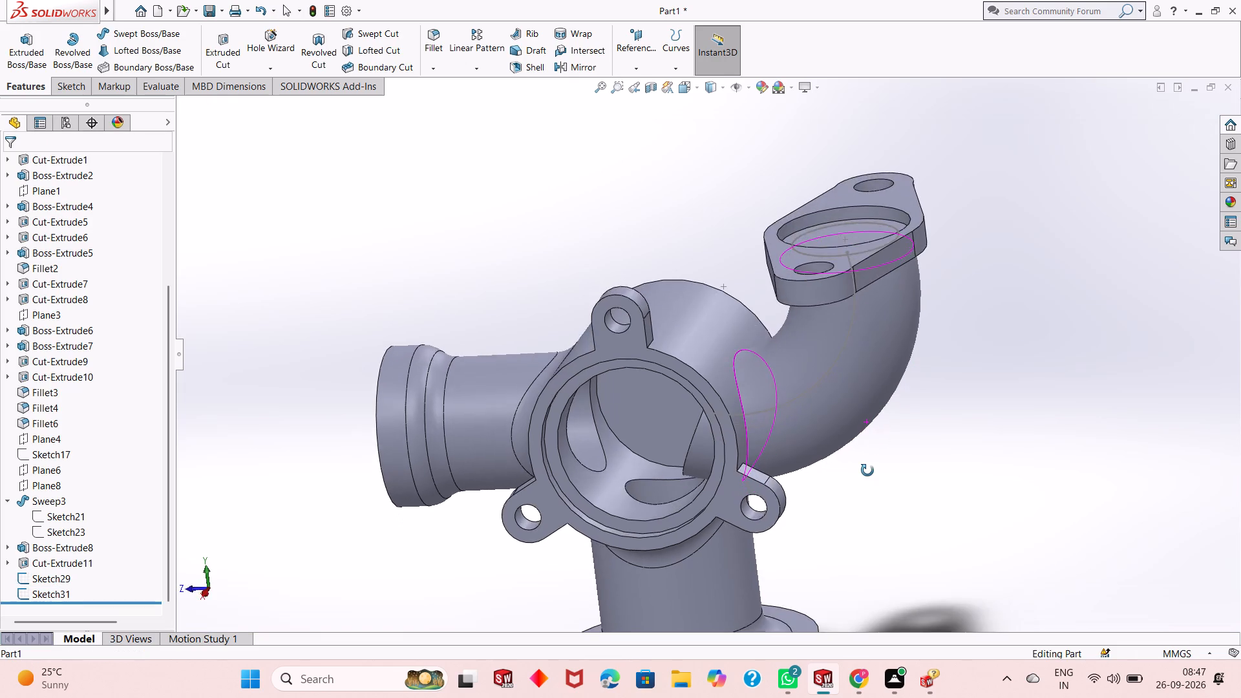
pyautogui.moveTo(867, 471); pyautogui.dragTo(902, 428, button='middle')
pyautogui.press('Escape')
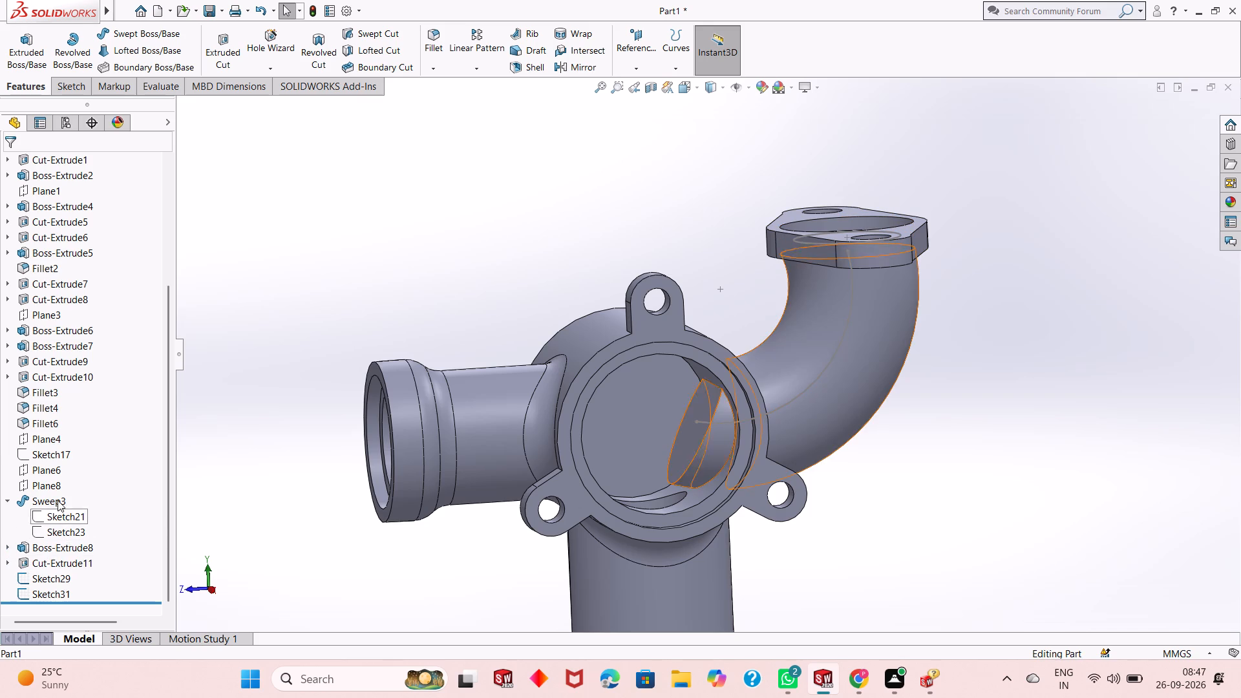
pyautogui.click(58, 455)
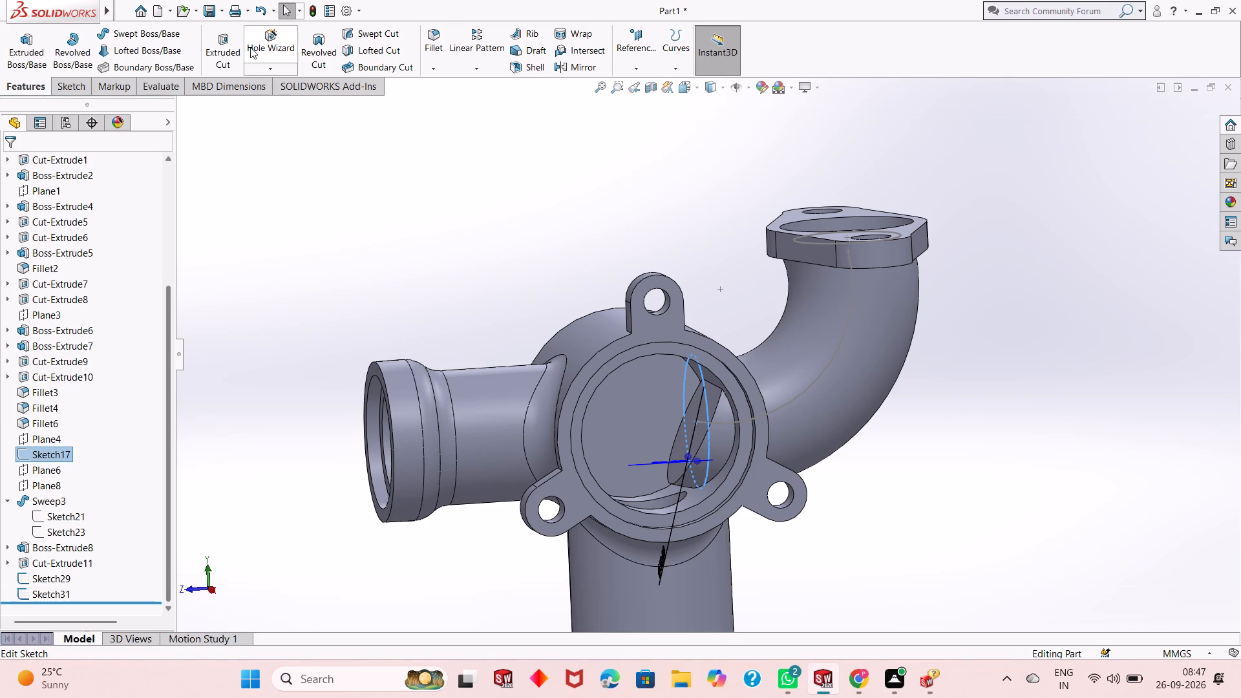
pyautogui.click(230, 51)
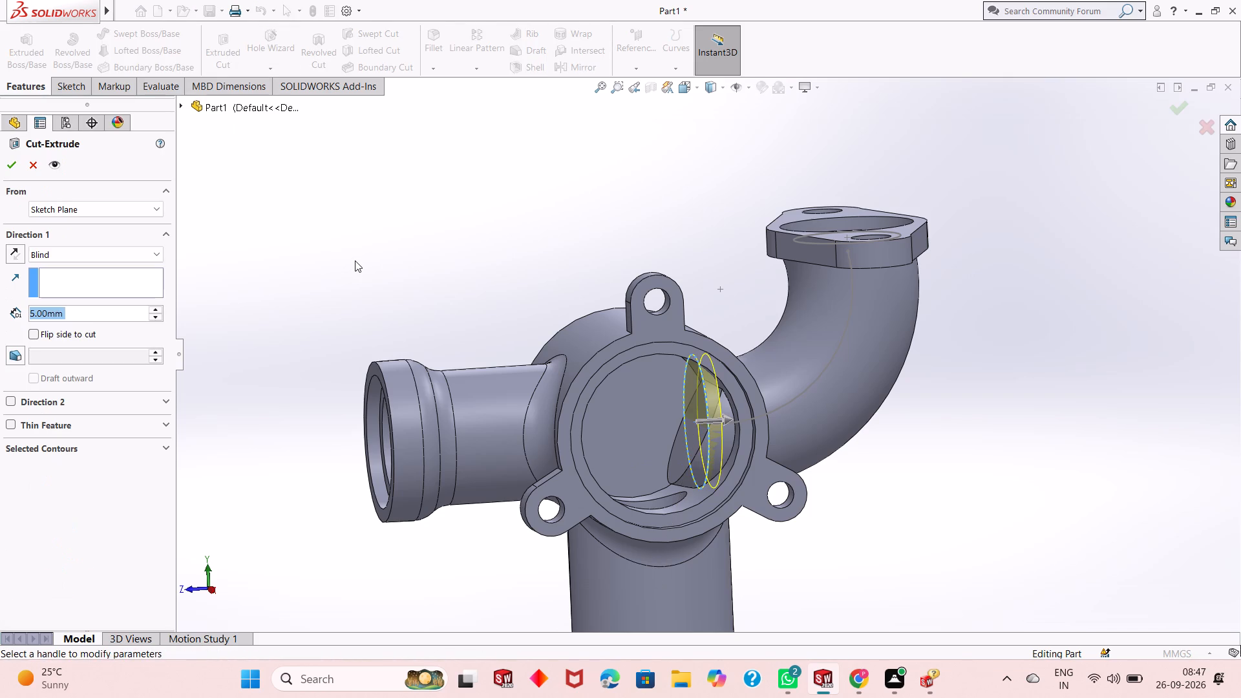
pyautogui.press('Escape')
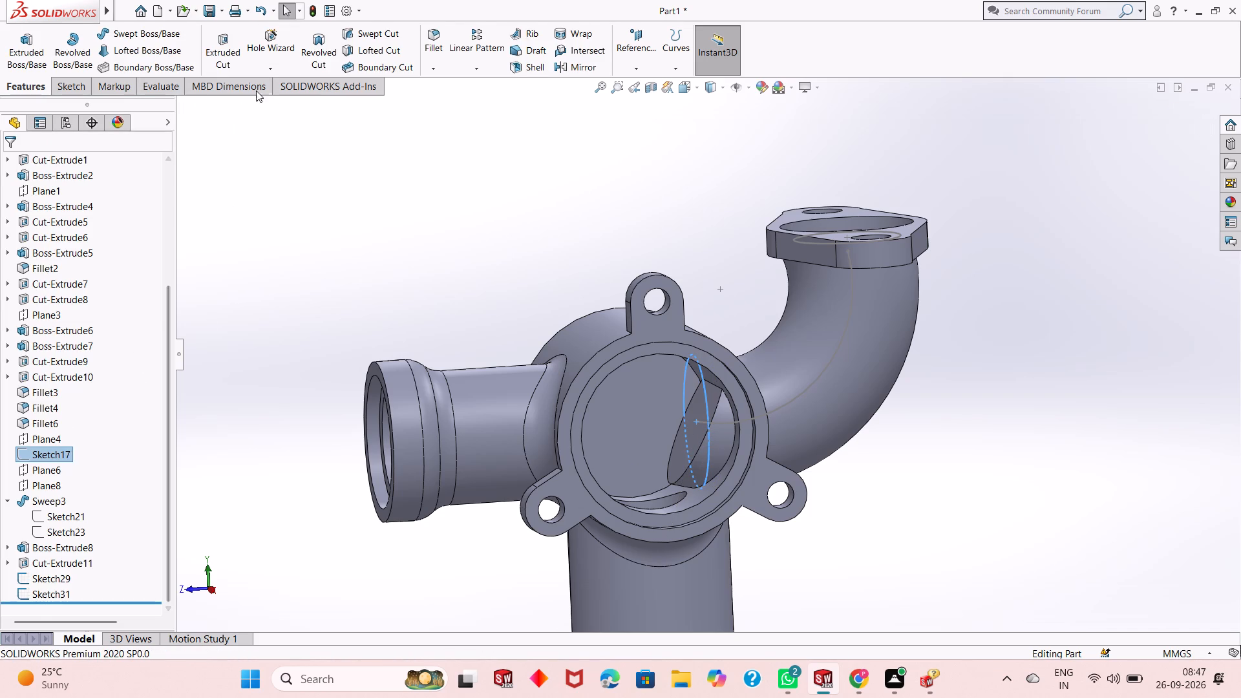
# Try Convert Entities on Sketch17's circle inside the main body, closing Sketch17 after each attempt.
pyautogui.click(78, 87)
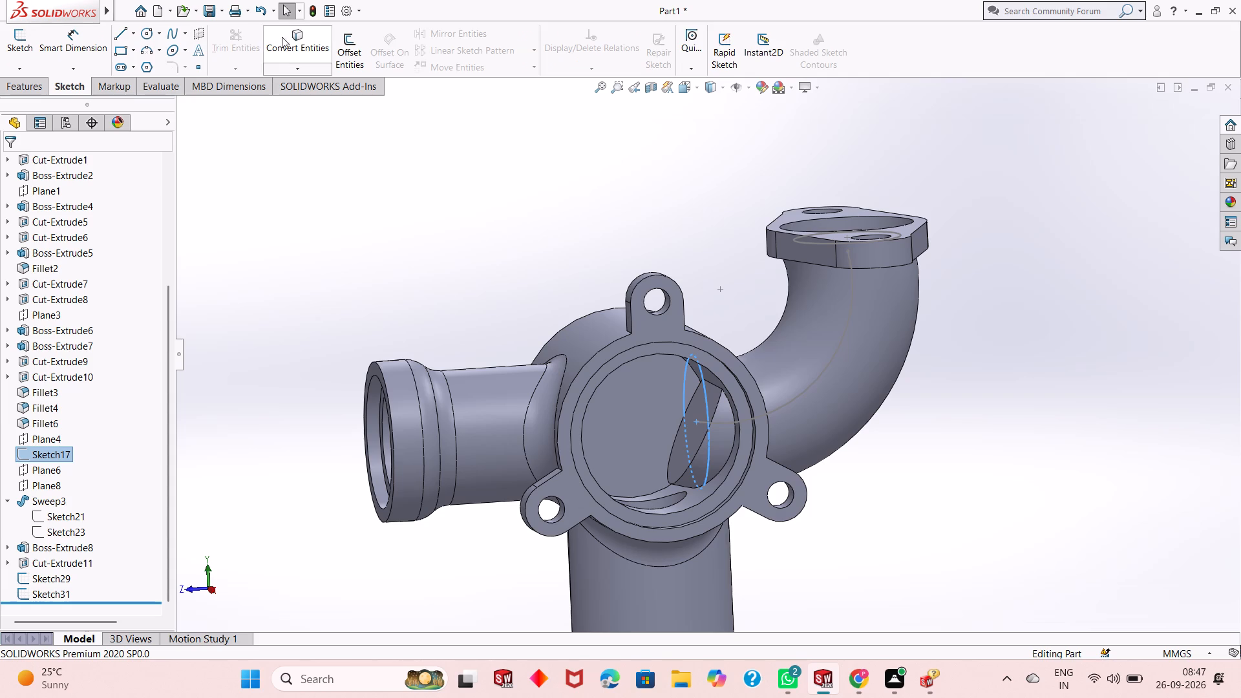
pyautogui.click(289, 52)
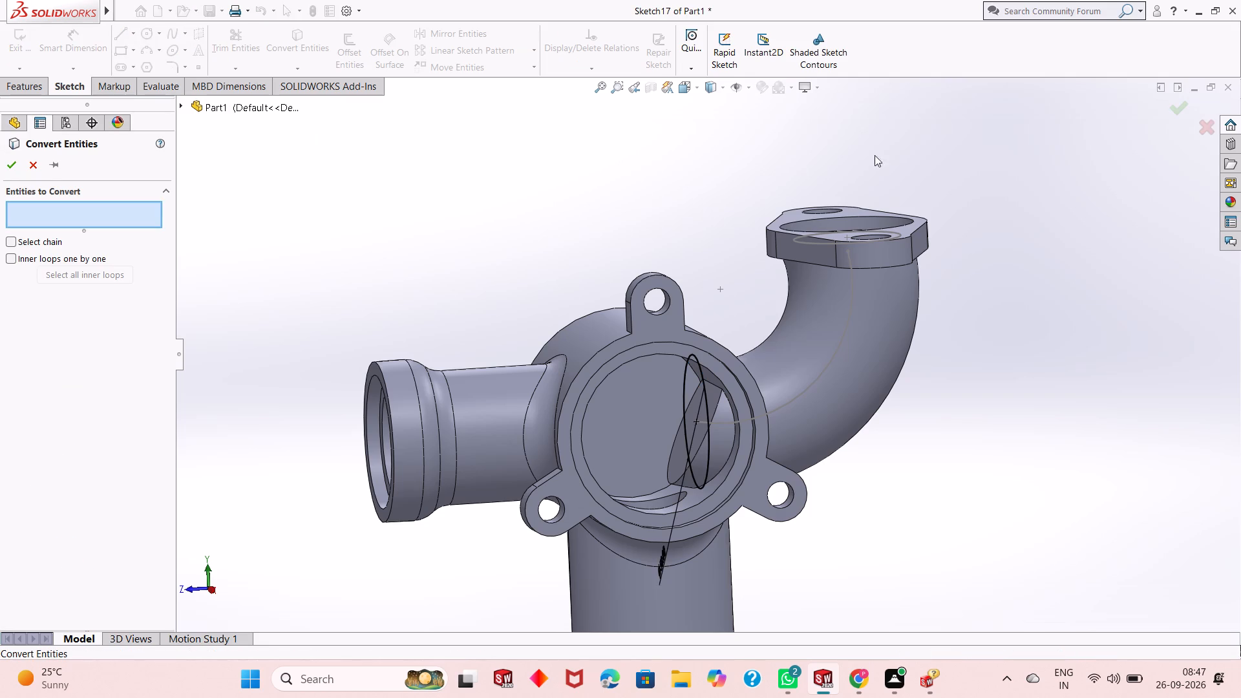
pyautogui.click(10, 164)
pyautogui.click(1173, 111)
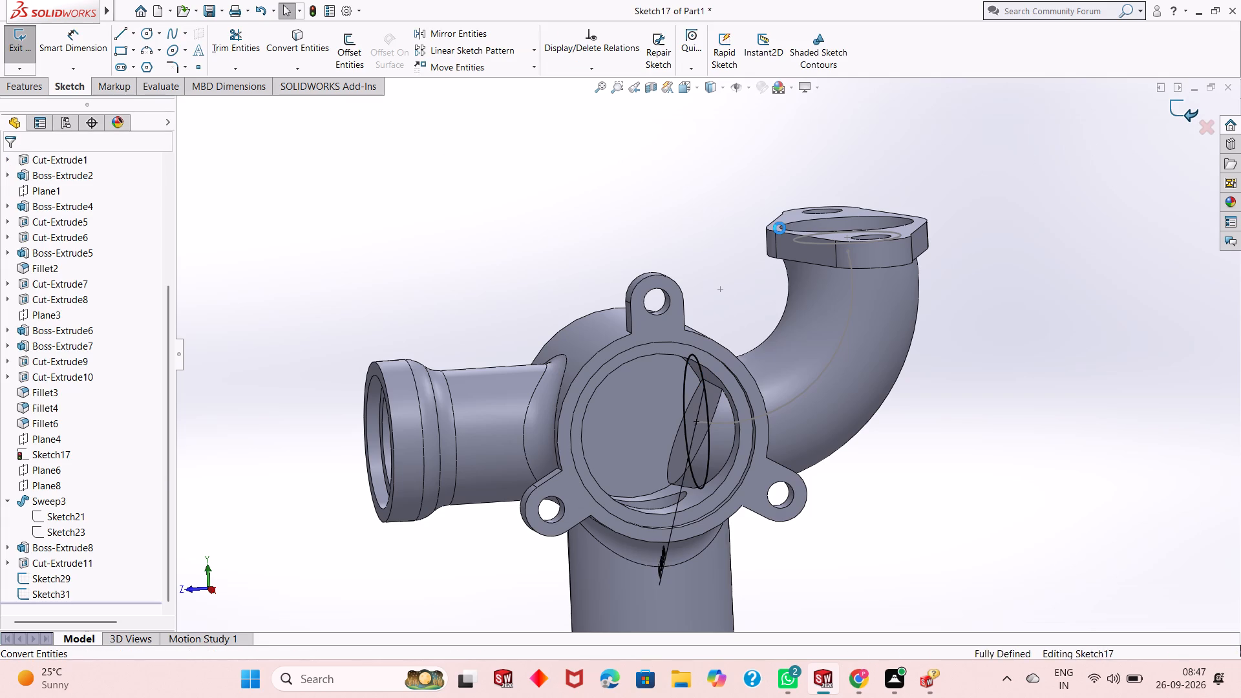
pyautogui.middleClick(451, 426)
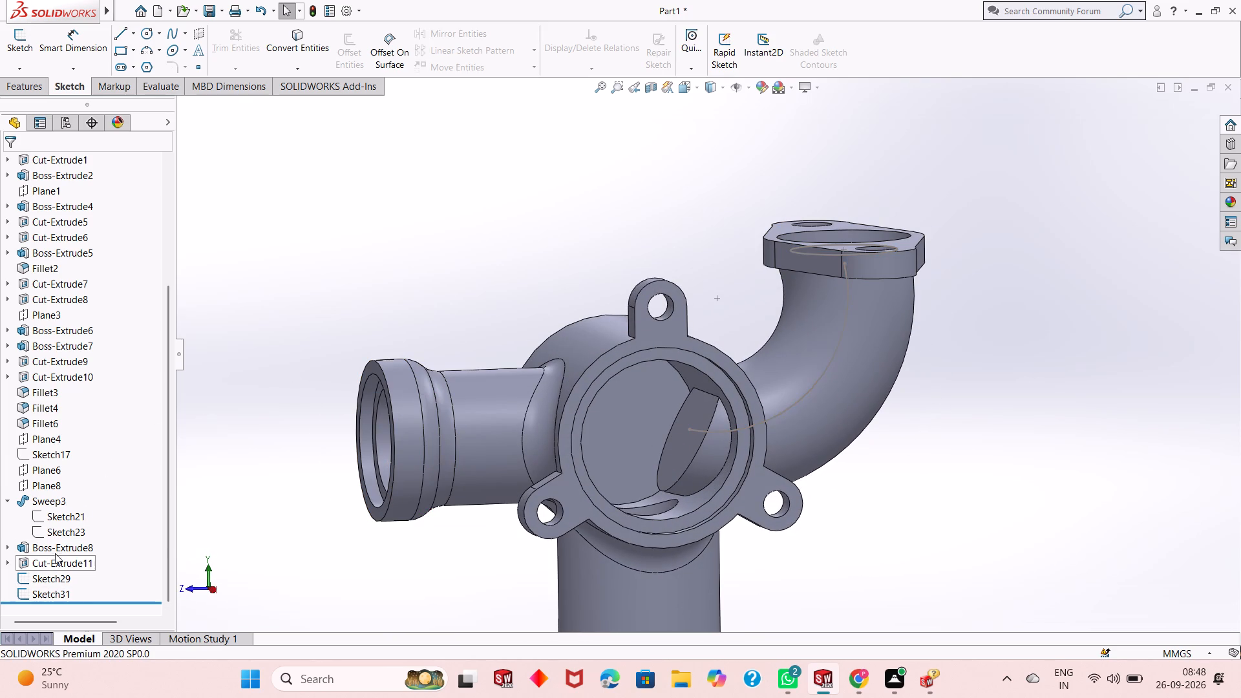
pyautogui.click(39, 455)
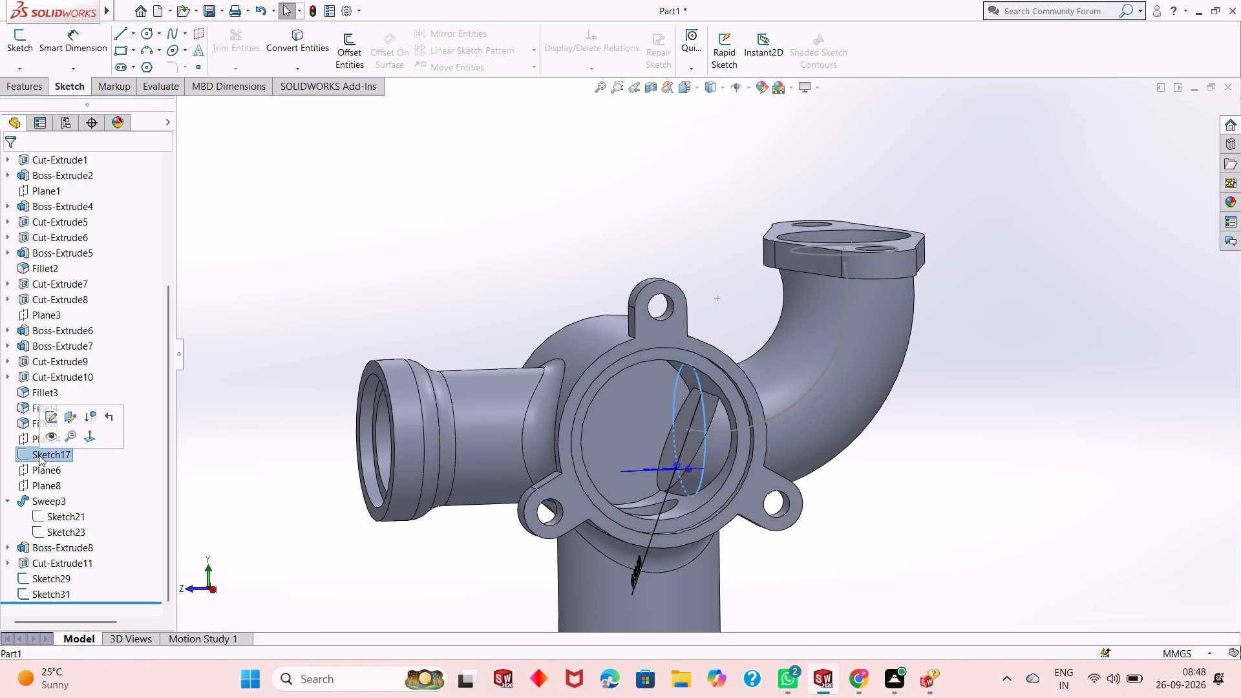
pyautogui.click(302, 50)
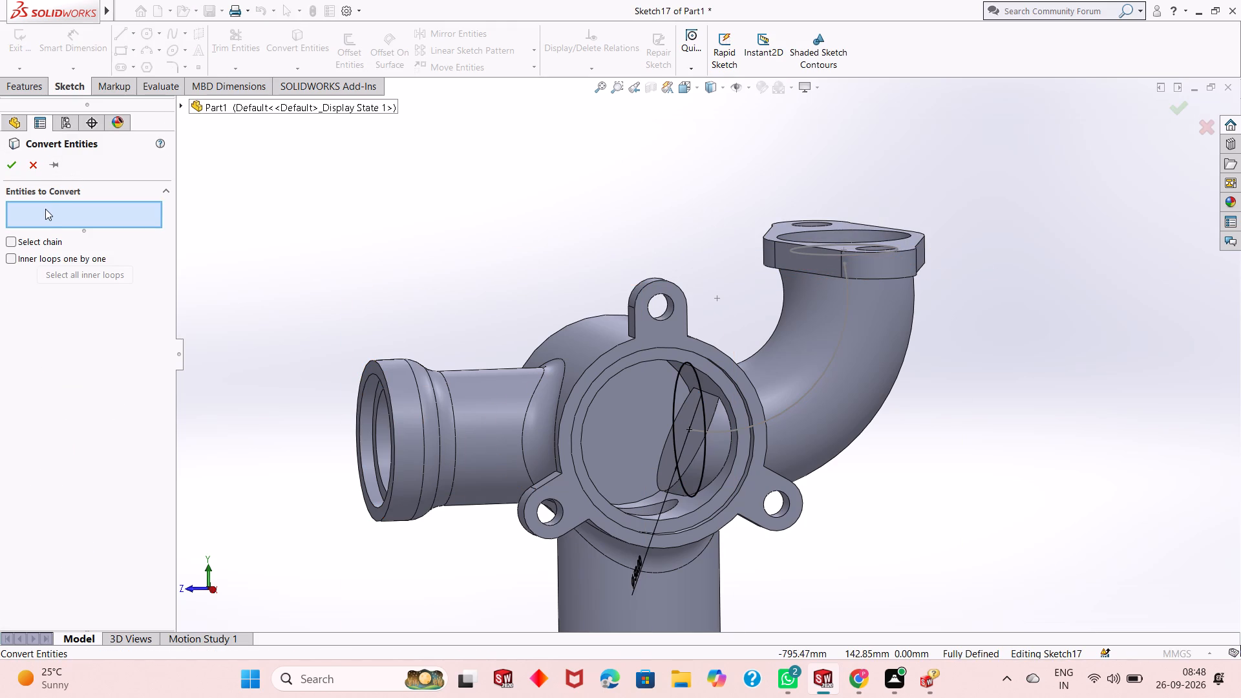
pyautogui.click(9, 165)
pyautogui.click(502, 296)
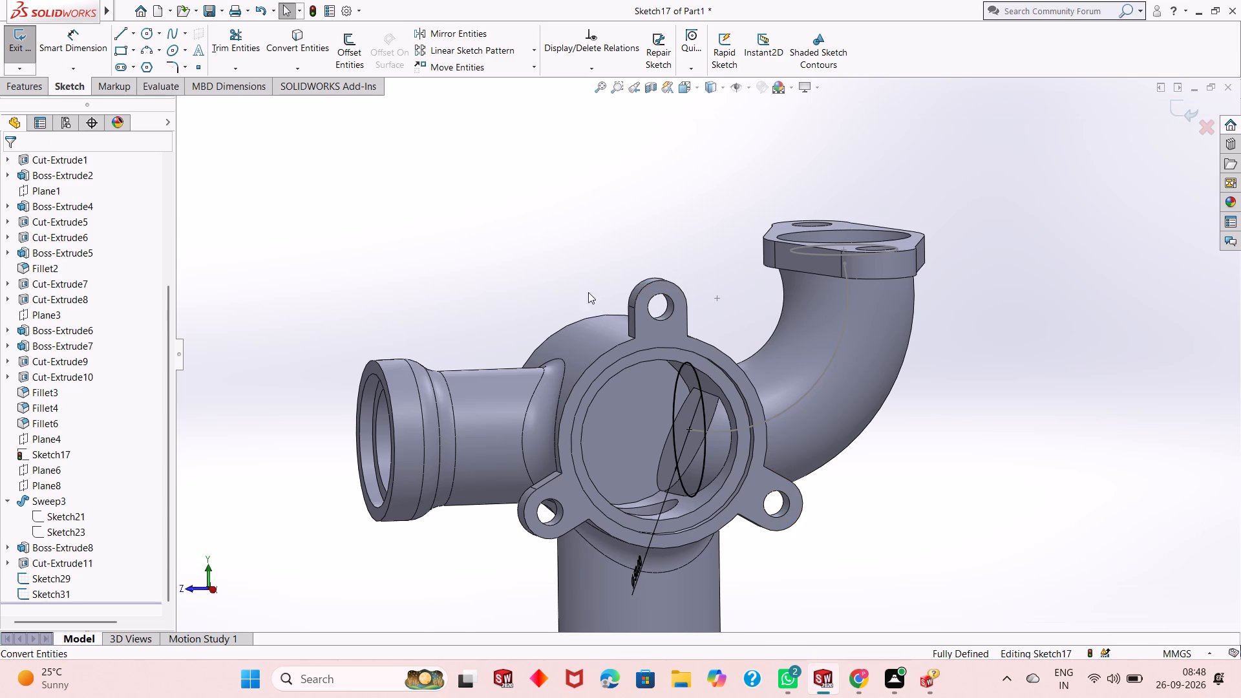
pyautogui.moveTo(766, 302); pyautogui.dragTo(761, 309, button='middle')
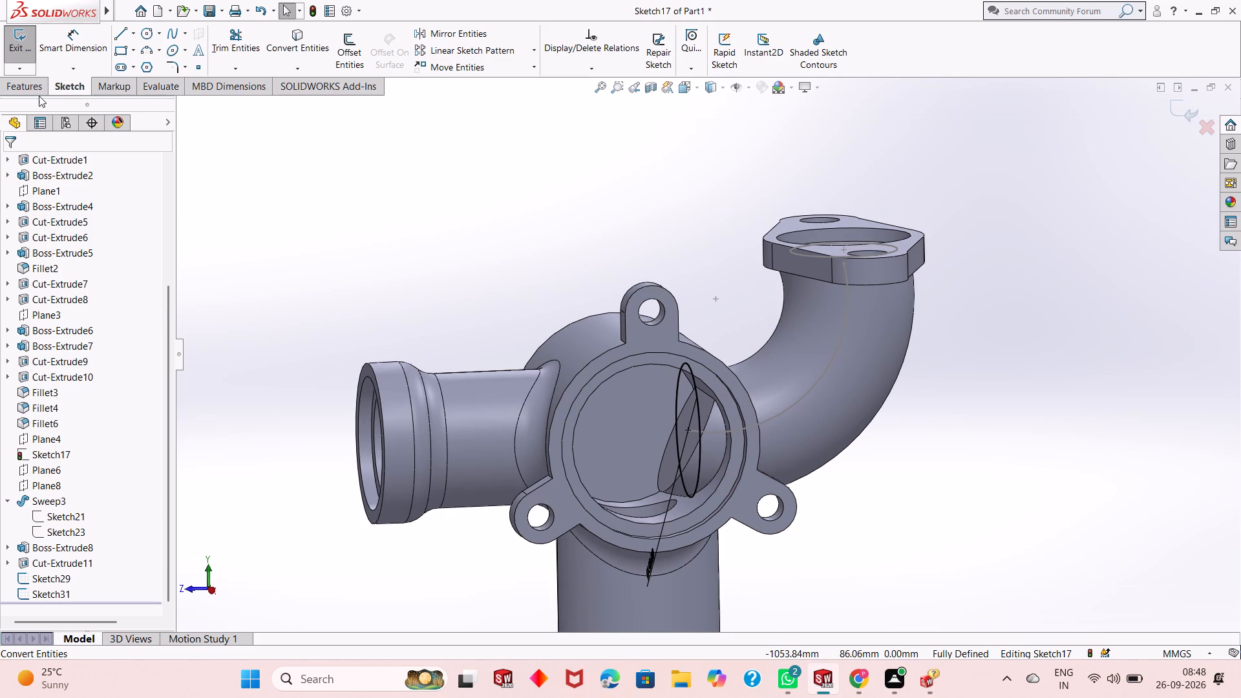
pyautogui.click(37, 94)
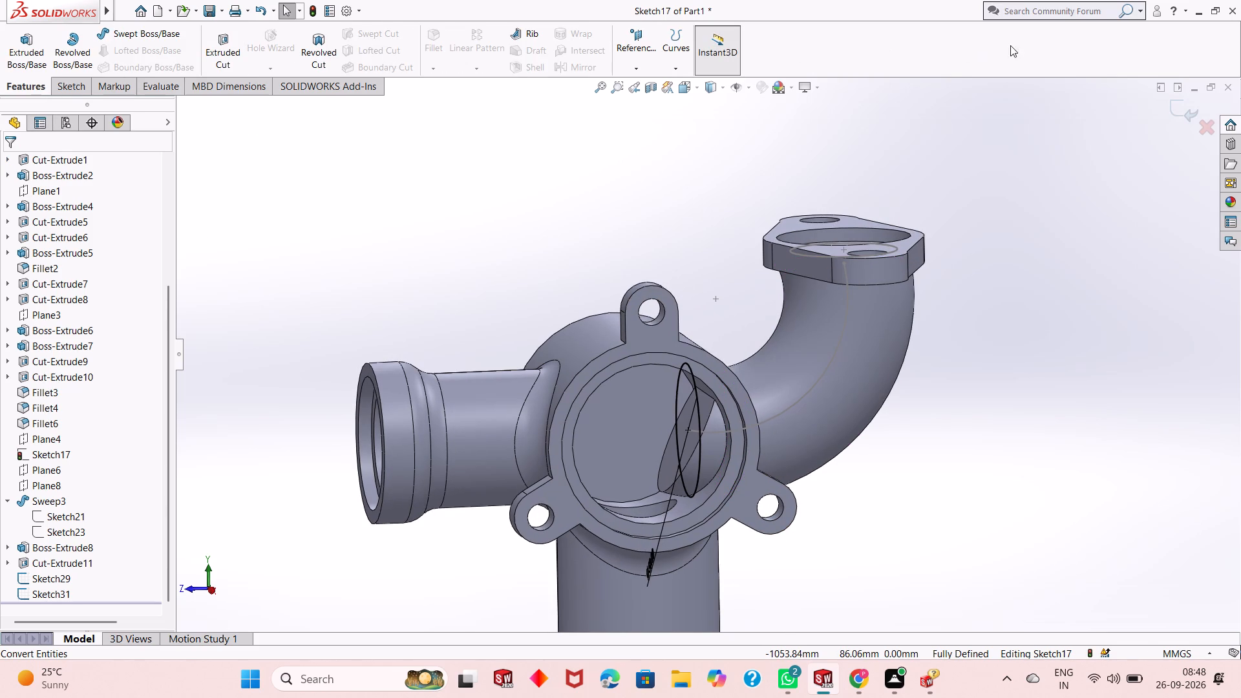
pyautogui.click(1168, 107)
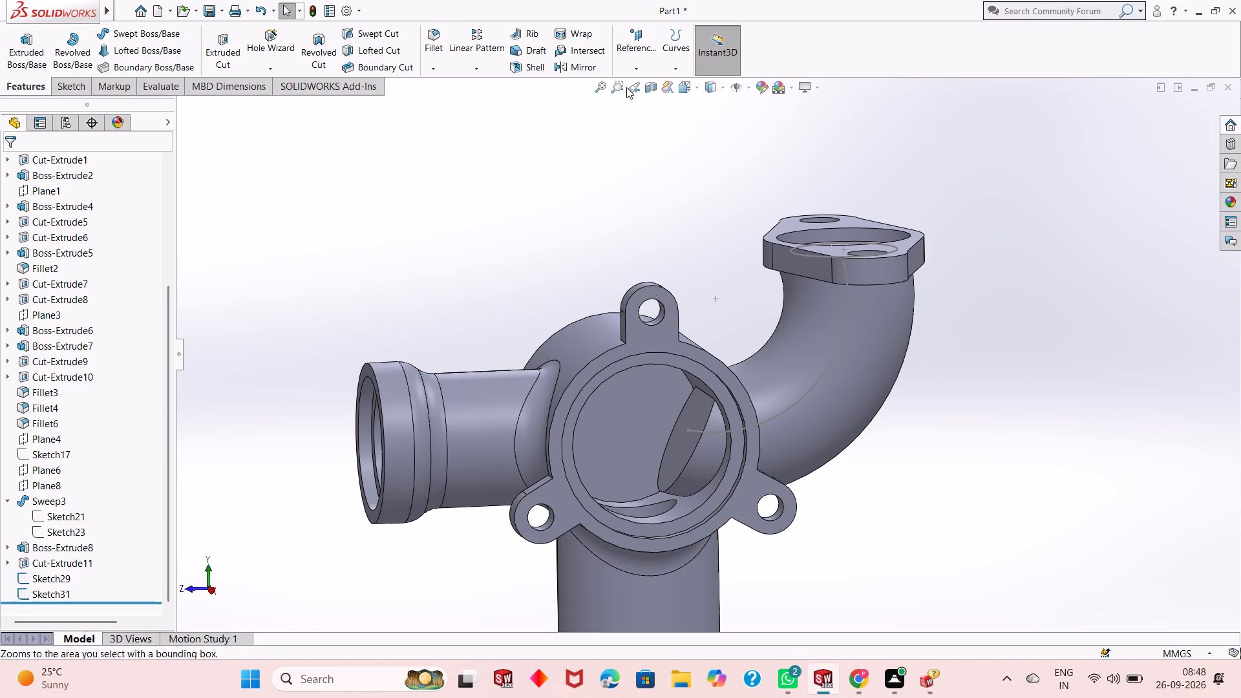
# Start a sketch on Plane4, convert Sketch17's circle into it, and close the sketch.
pyautogui.click(44, 439)
pyautogui.click(54, 417)
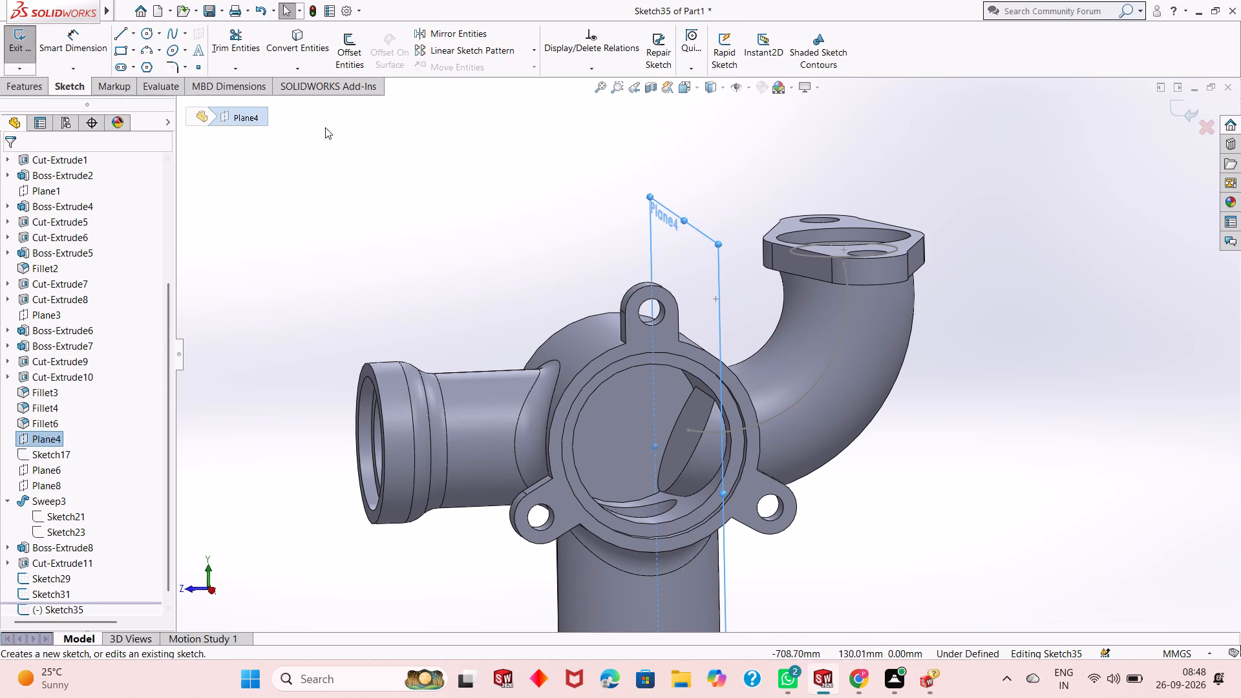
pyautogui.click(45, 454)
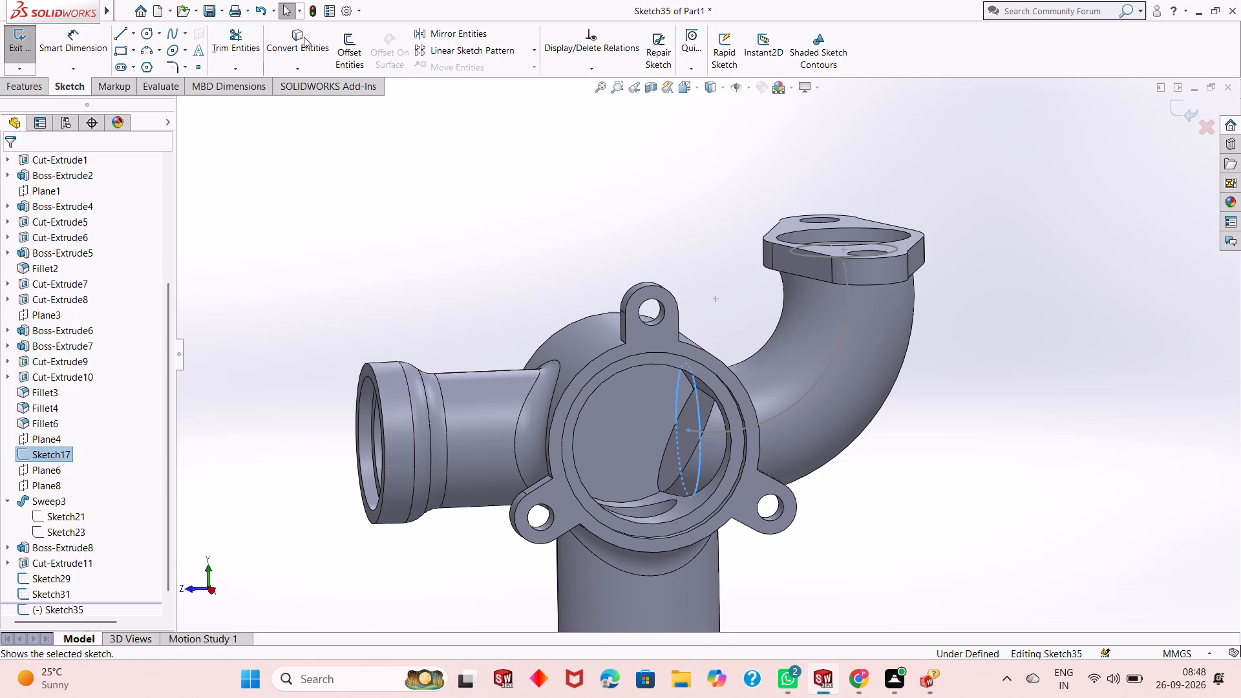
pyautogui.click(304, 37)
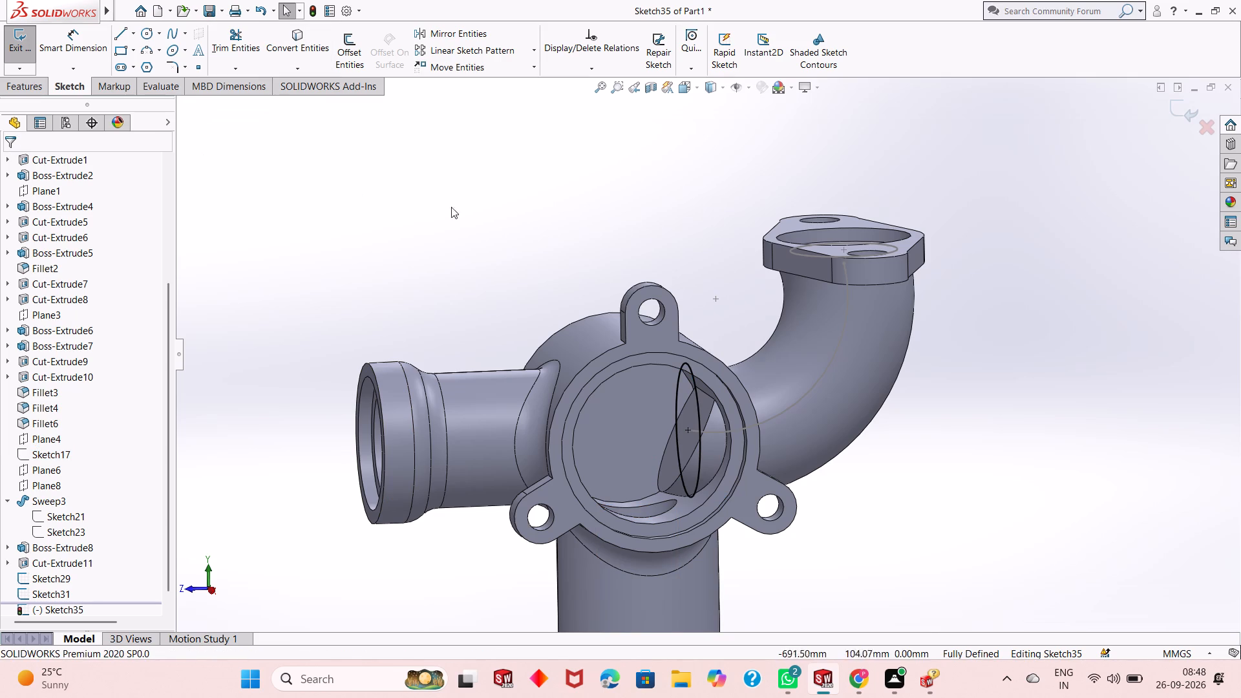
pyautogui.click(1185, 118)
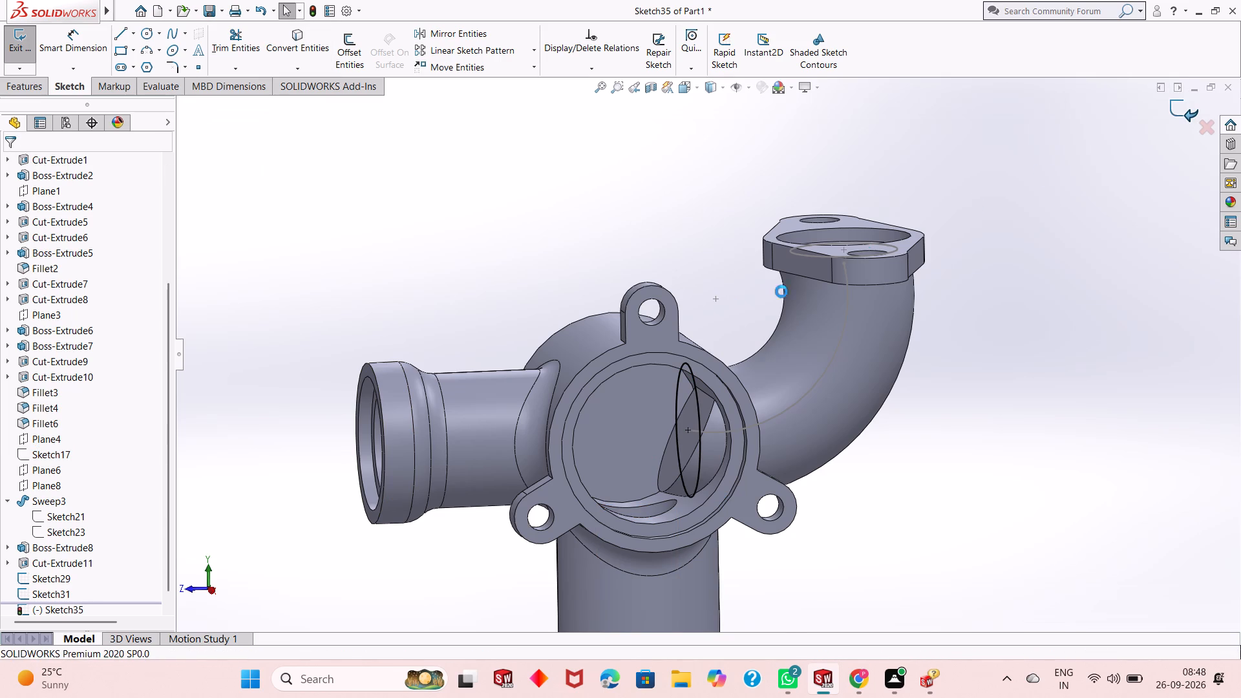
pyautogui.click(489, 273)
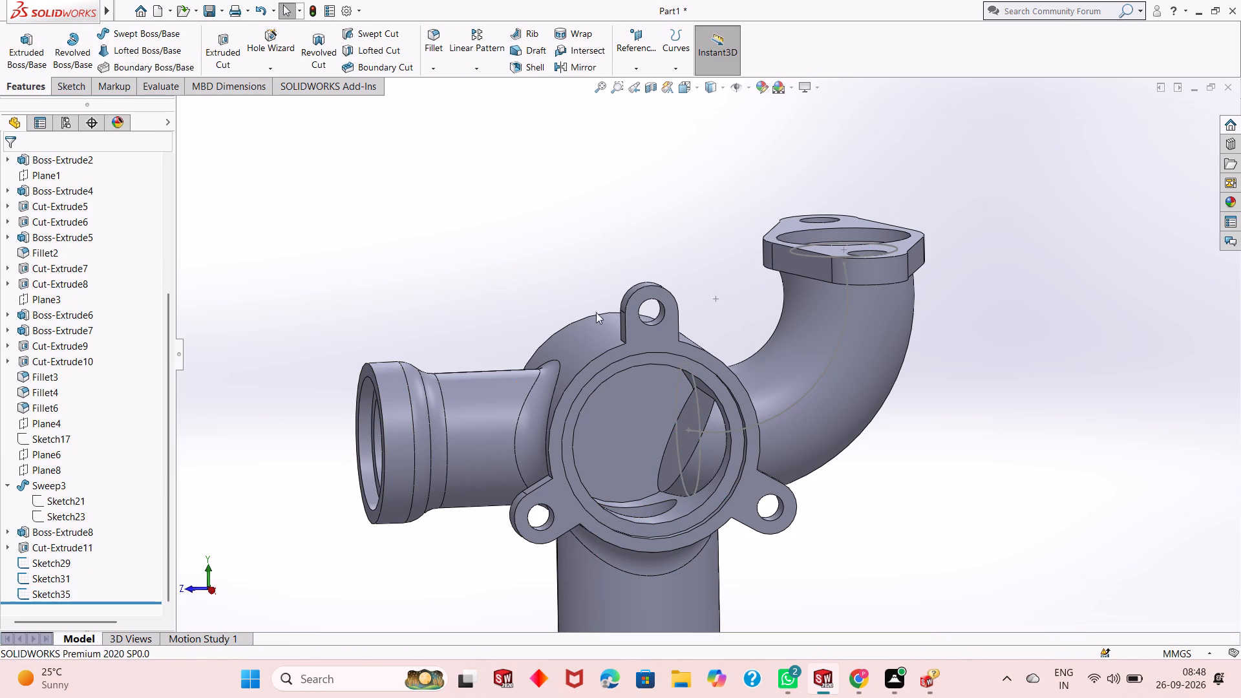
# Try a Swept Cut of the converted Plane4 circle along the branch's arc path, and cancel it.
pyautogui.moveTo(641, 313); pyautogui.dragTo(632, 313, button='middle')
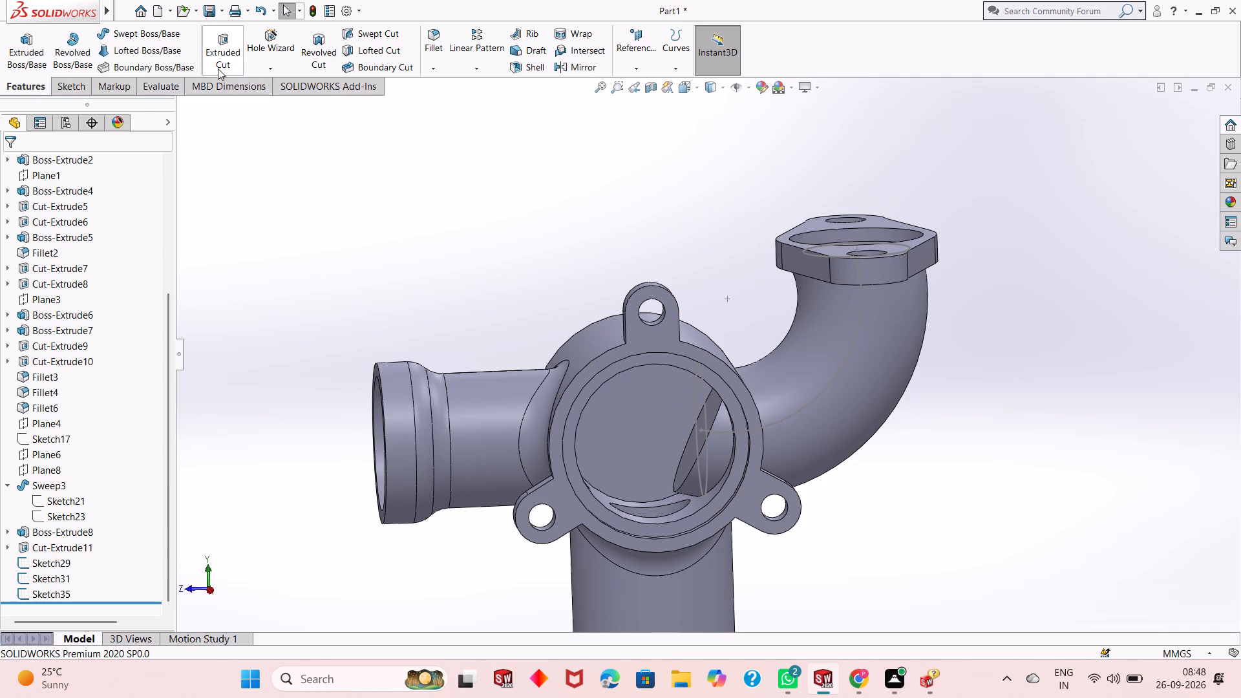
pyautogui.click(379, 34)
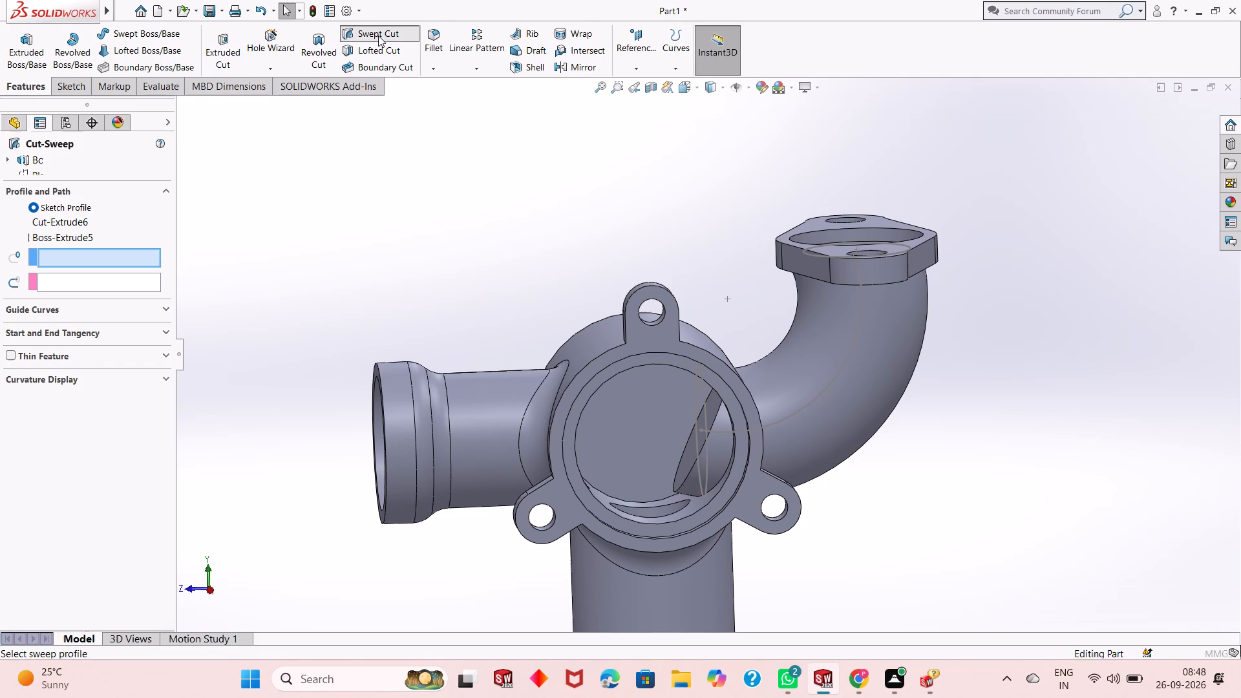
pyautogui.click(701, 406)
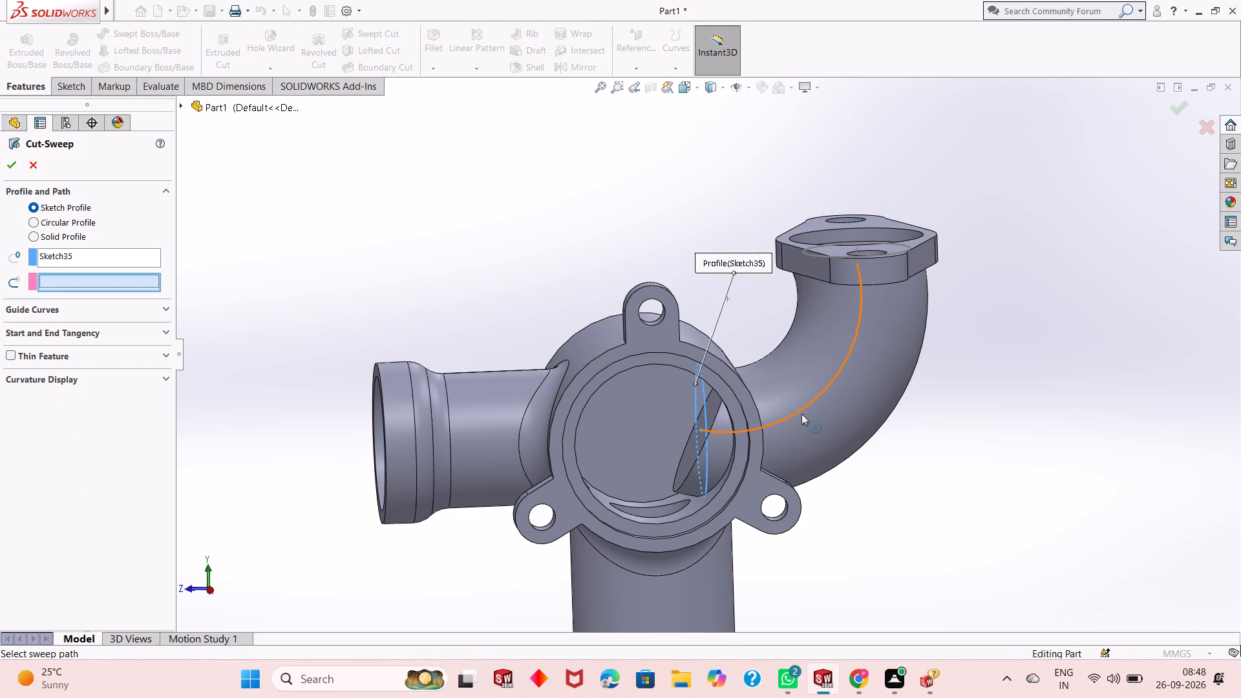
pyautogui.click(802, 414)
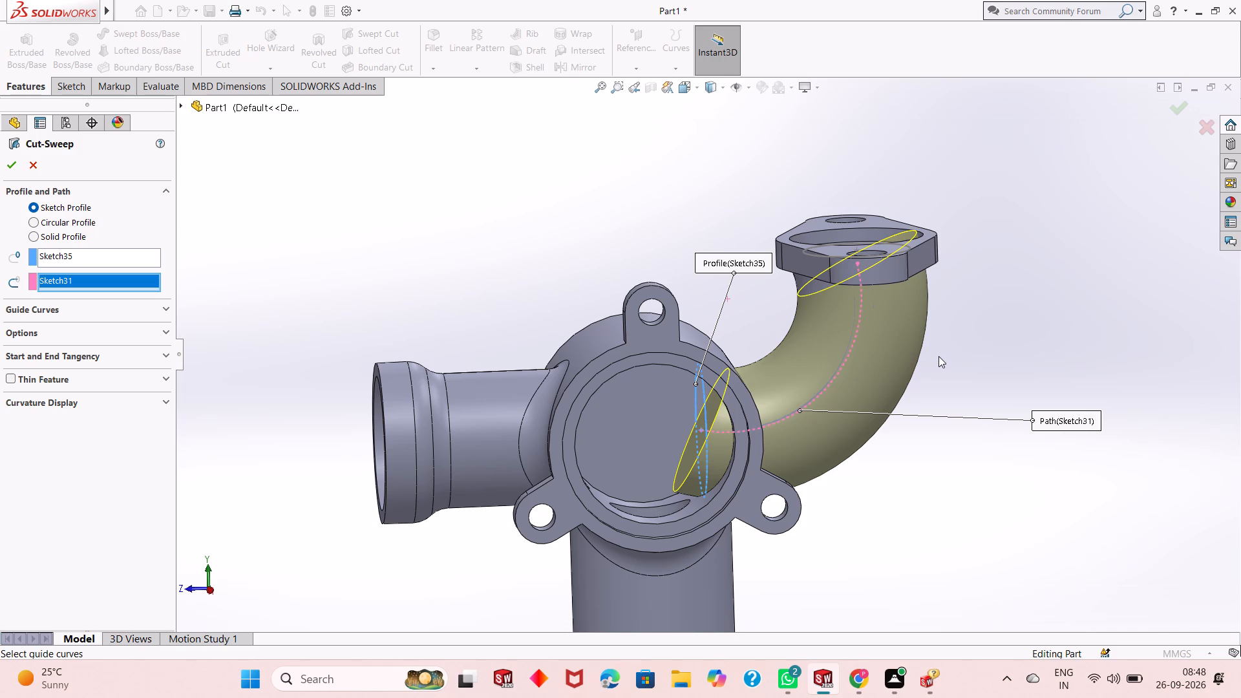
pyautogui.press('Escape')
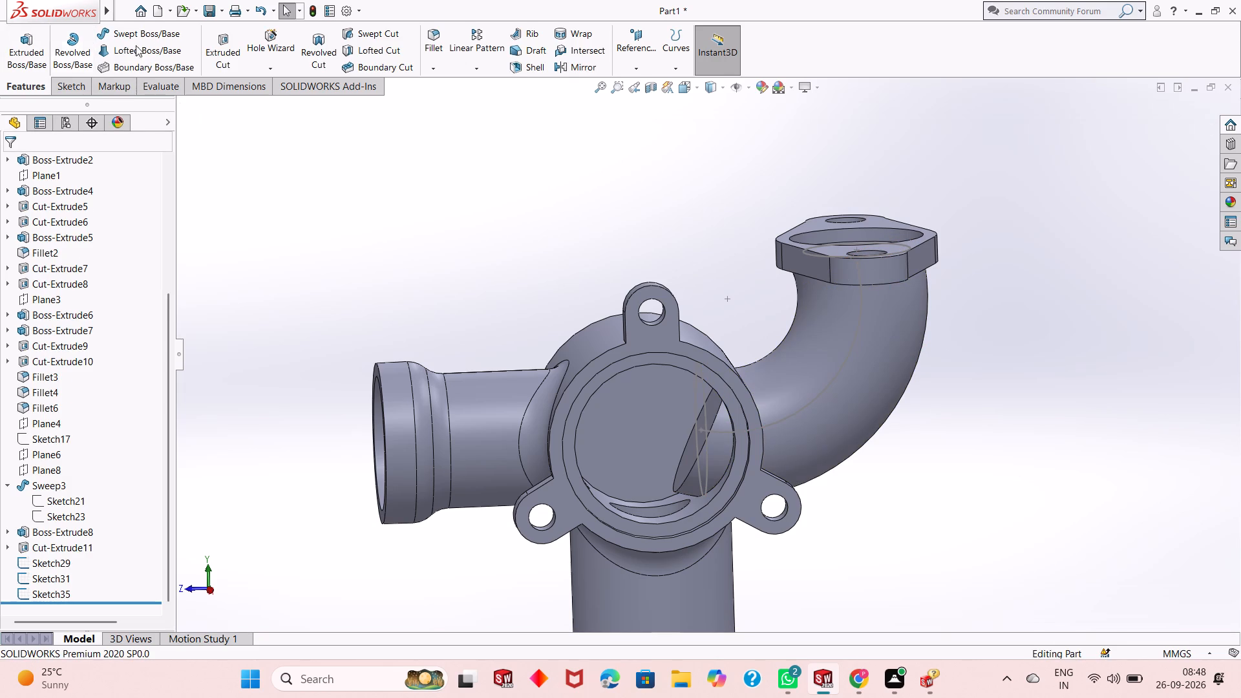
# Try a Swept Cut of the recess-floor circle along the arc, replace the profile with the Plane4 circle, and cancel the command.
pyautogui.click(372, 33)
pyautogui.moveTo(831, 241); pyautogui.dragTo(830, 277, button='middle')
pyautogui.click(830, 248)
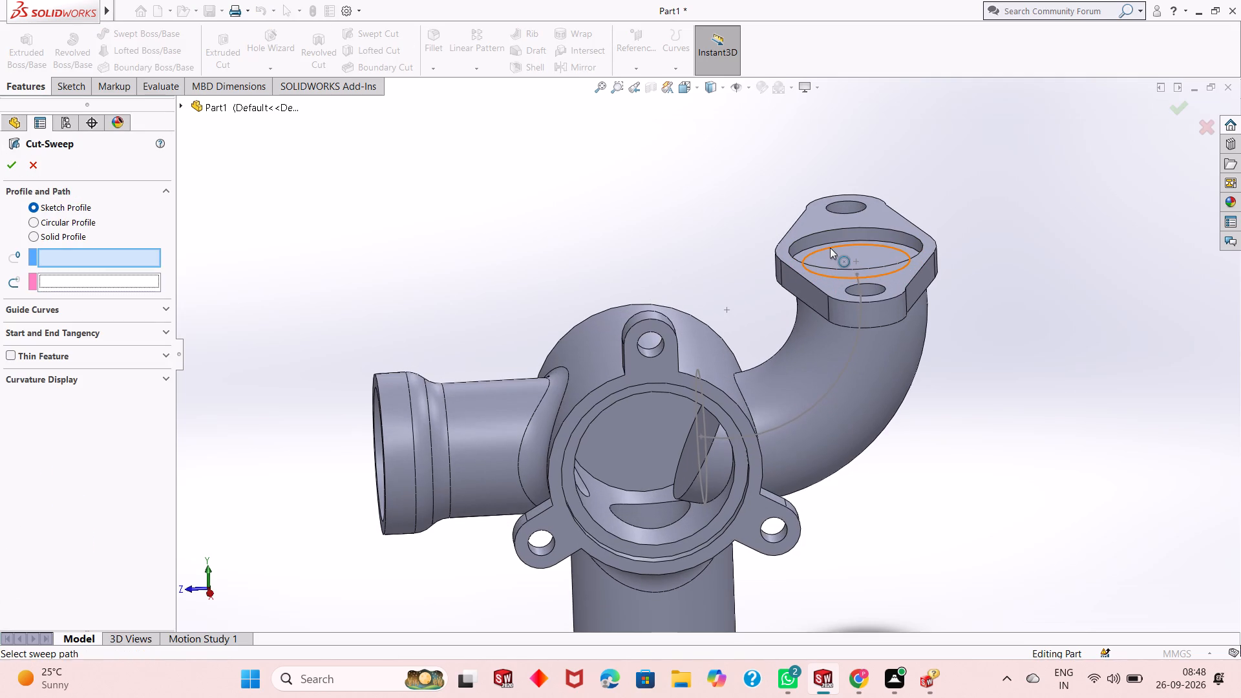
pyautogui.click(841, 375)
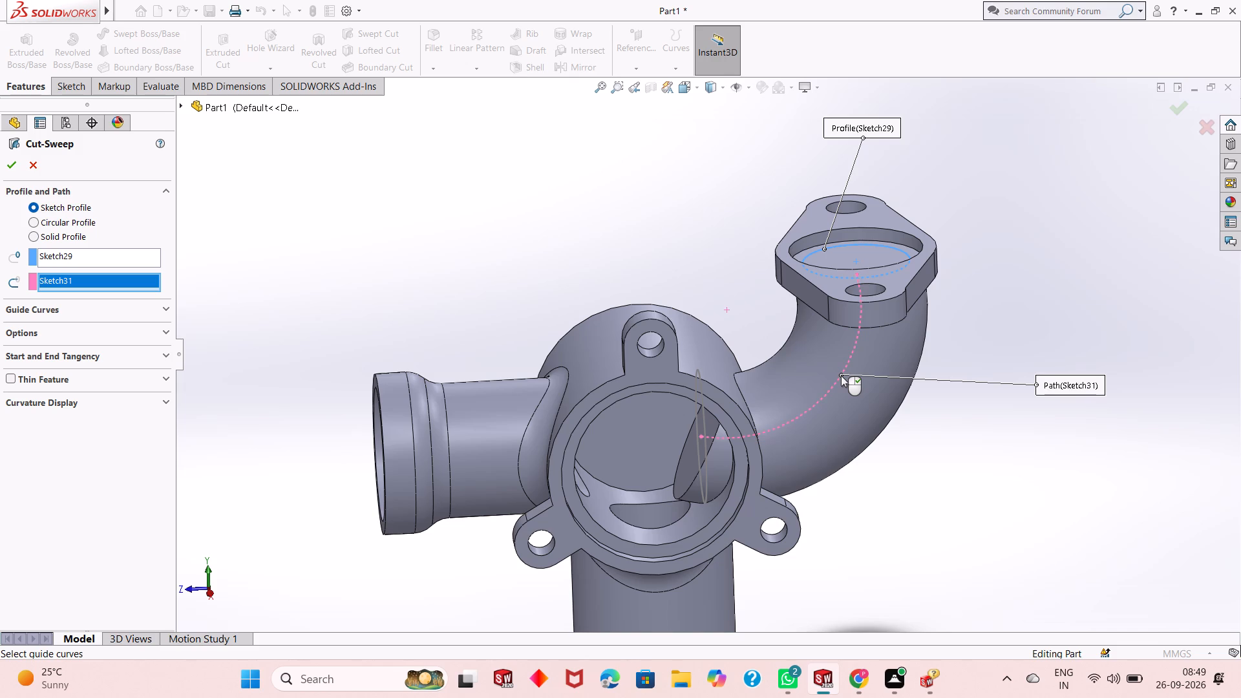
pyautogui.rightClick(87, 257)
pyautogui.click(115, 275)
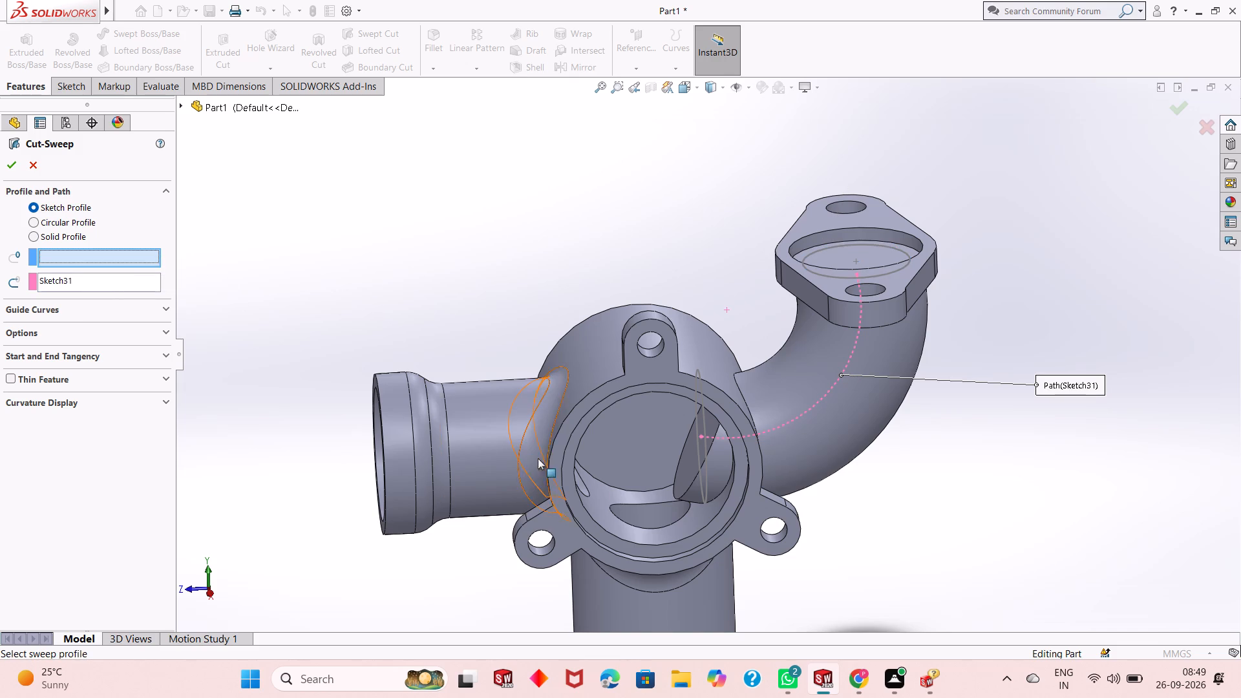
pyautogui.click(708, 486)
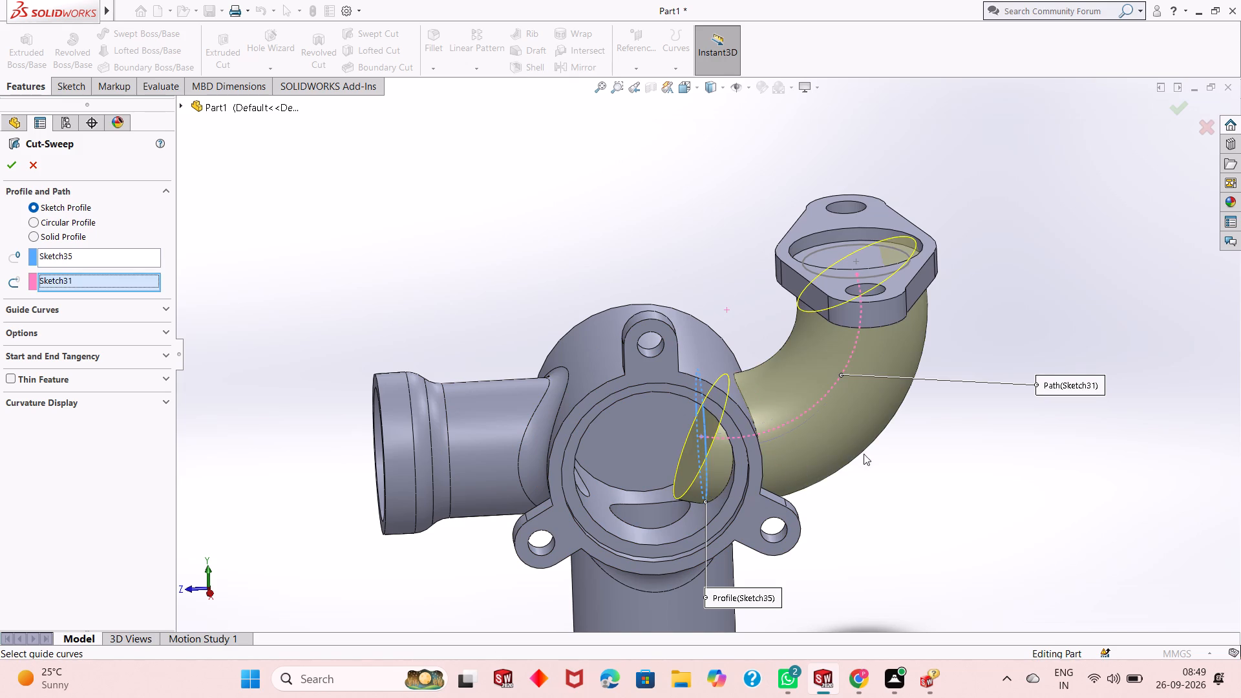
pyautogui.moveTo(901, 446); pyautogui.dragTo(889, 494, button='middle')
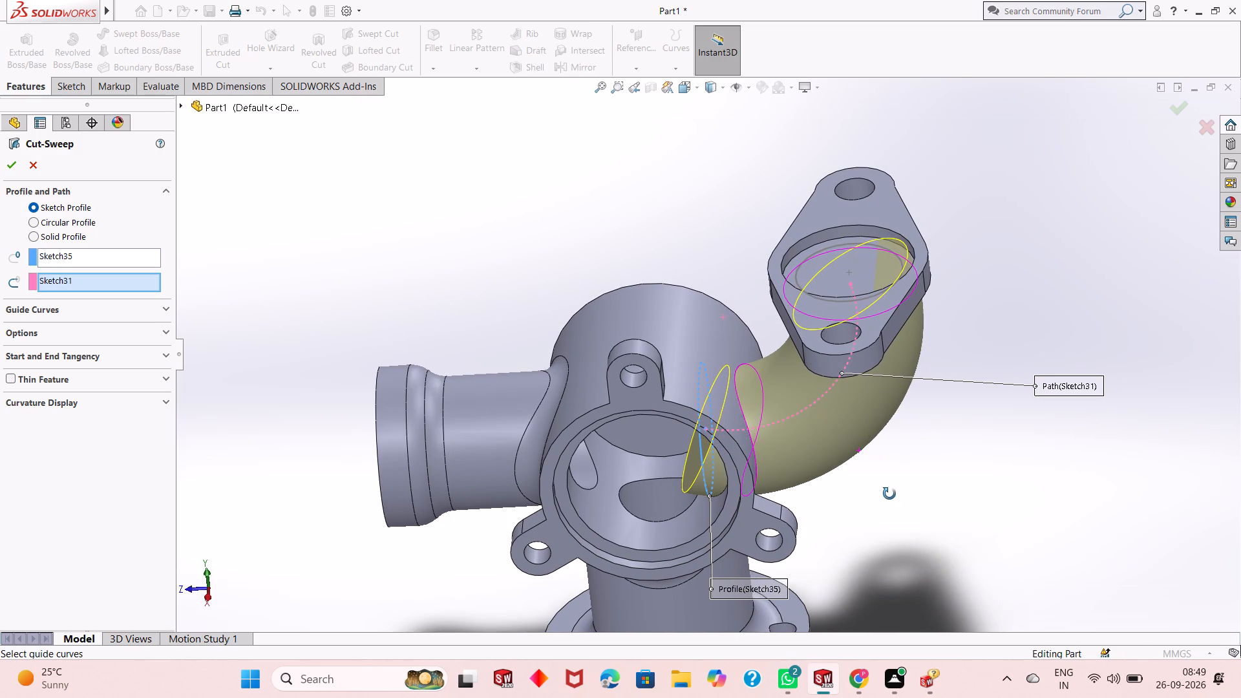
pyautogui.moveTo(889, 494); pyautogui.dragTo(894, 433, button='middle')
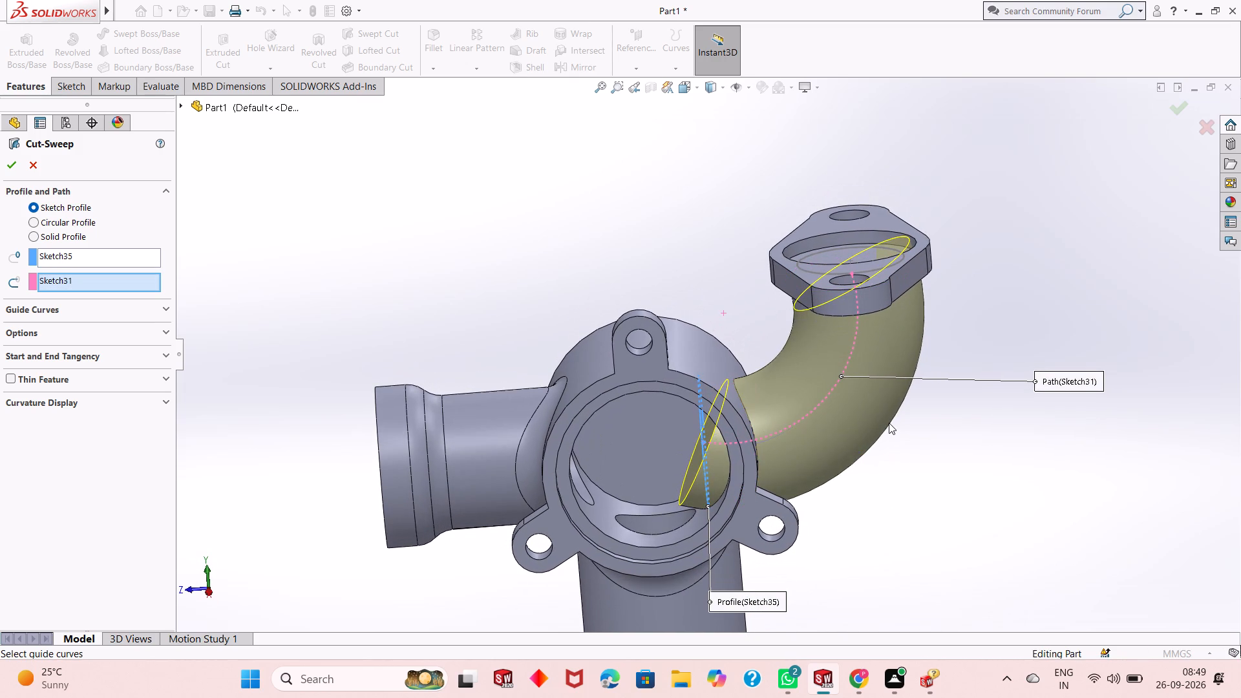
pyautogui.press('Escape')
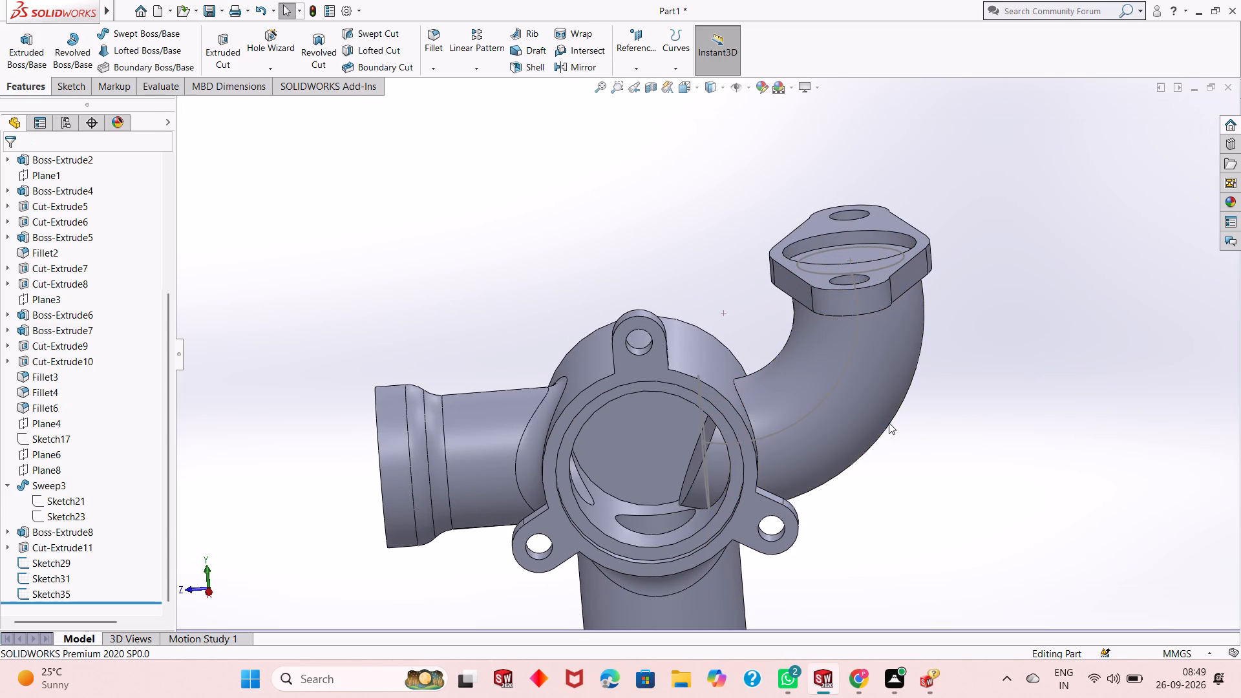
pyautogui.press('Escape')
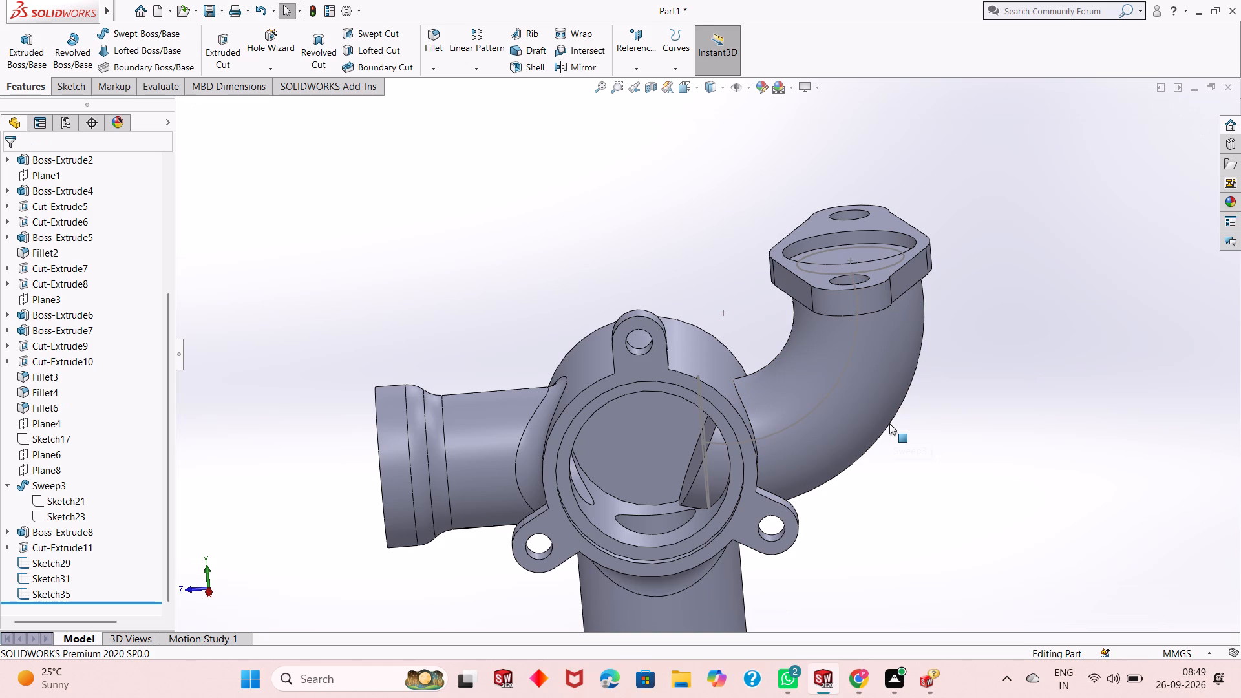
# Undo back into the Plane4 sketch, removing its converted circle.
pyautogui.hotkey('ctrl', 'z')
pyautogui.hotkey('ctrl', 'z')
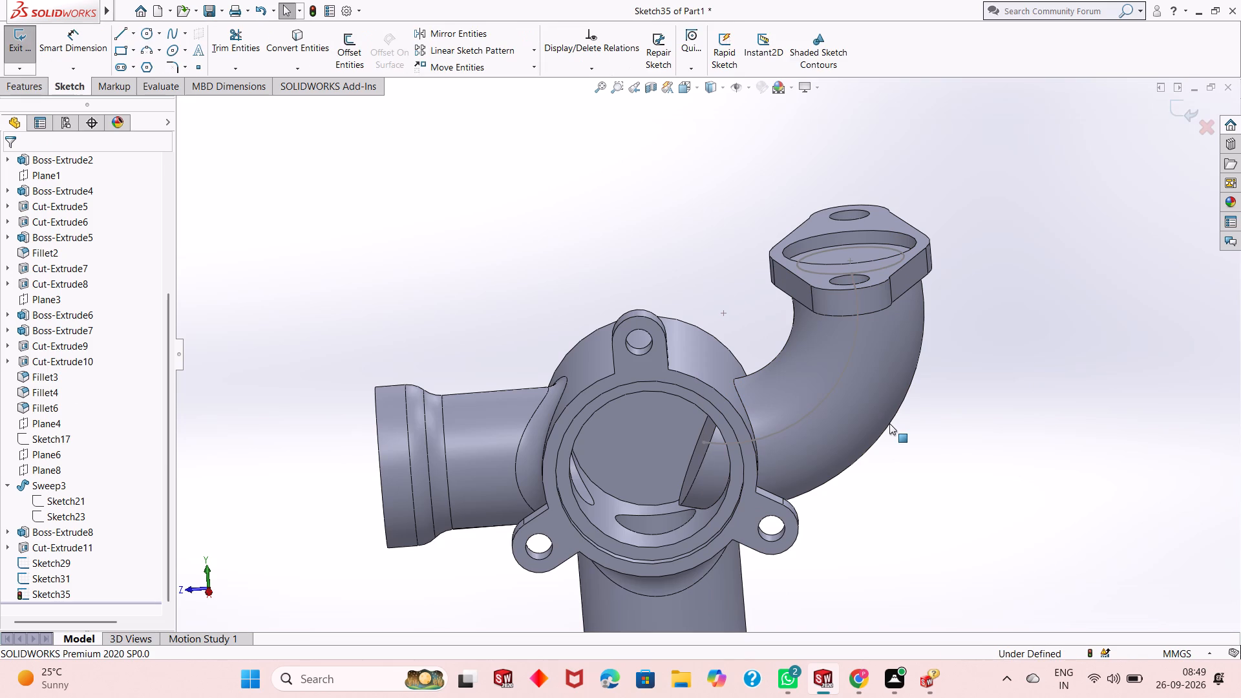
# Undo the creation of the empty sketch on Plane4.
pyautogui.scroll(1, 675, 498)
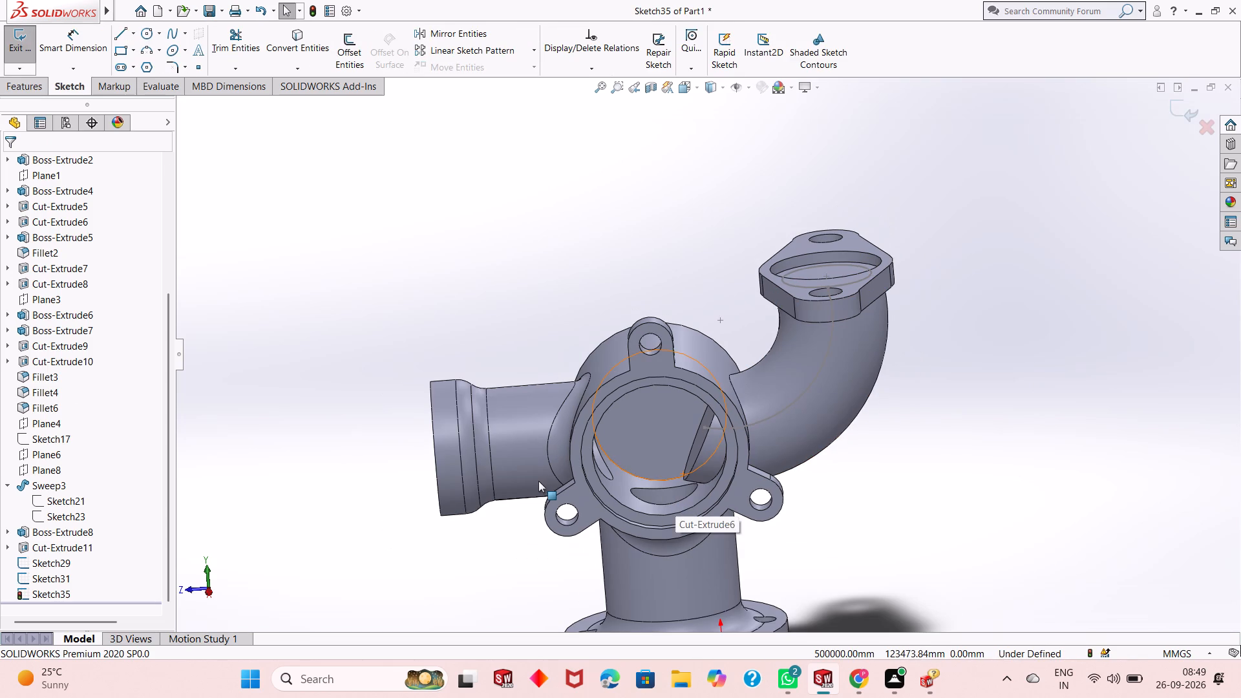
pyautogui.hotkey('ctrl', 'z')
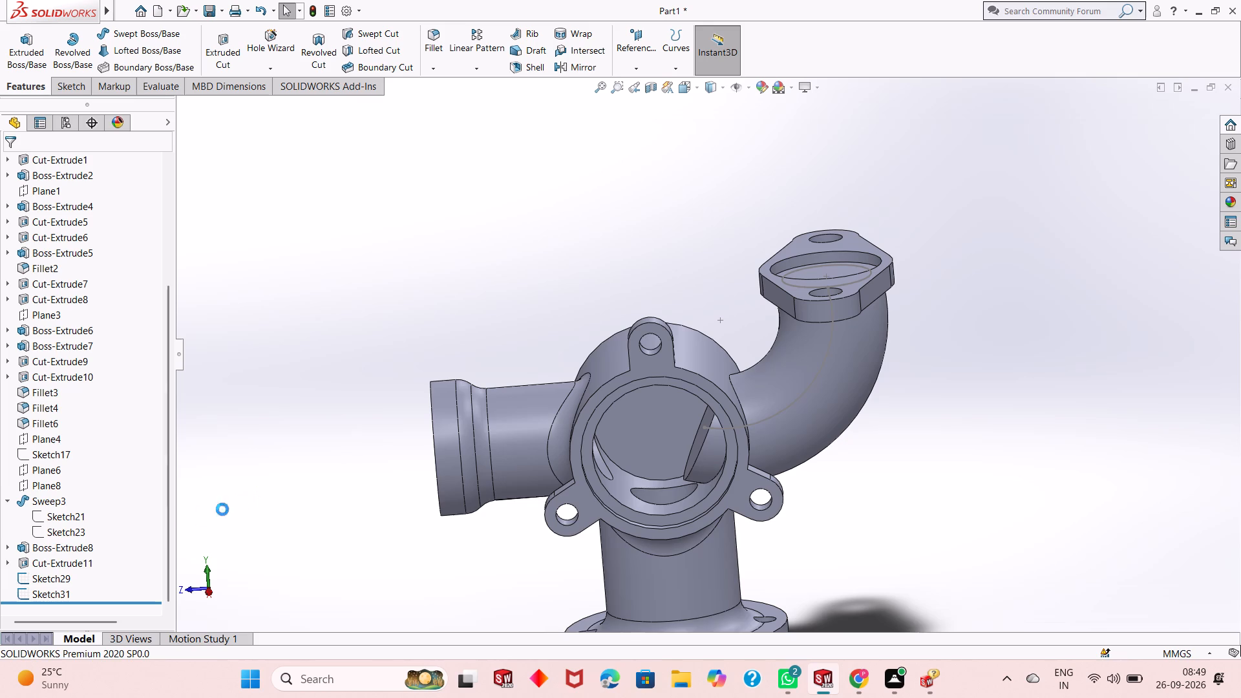
# Start a new sketch on Plane4 and view it face-on.
pyautogui.click(39, 437)
pyautogui.click(55, 416)
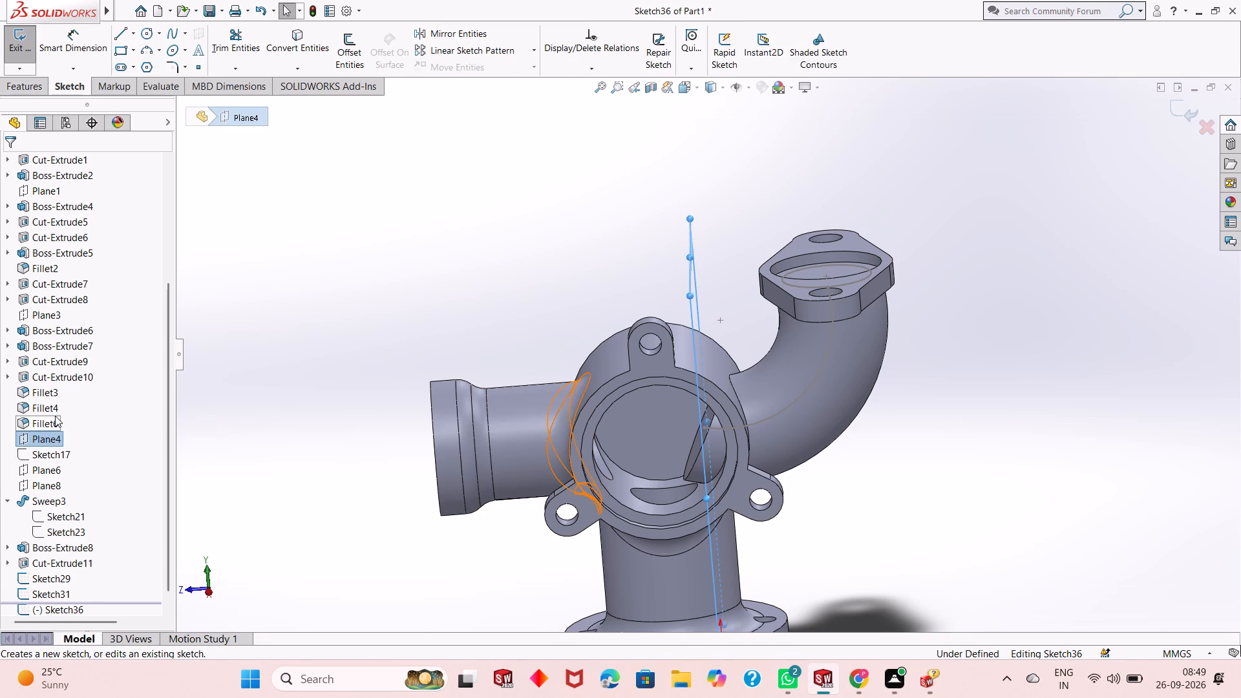
pyautogui.moveTo(500, 408); pyautogui.dragTo(577, 374, button='middle')
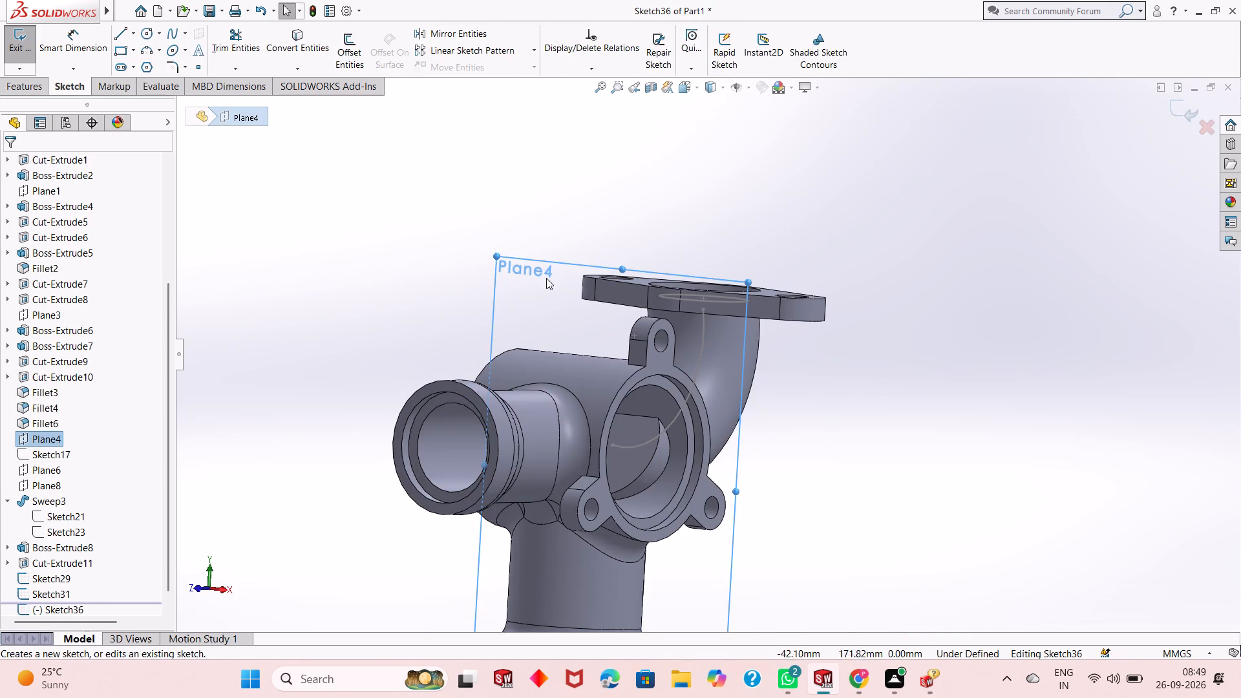
pyautogui.rightClick(528, 282)
pyautogui.press('Escape')
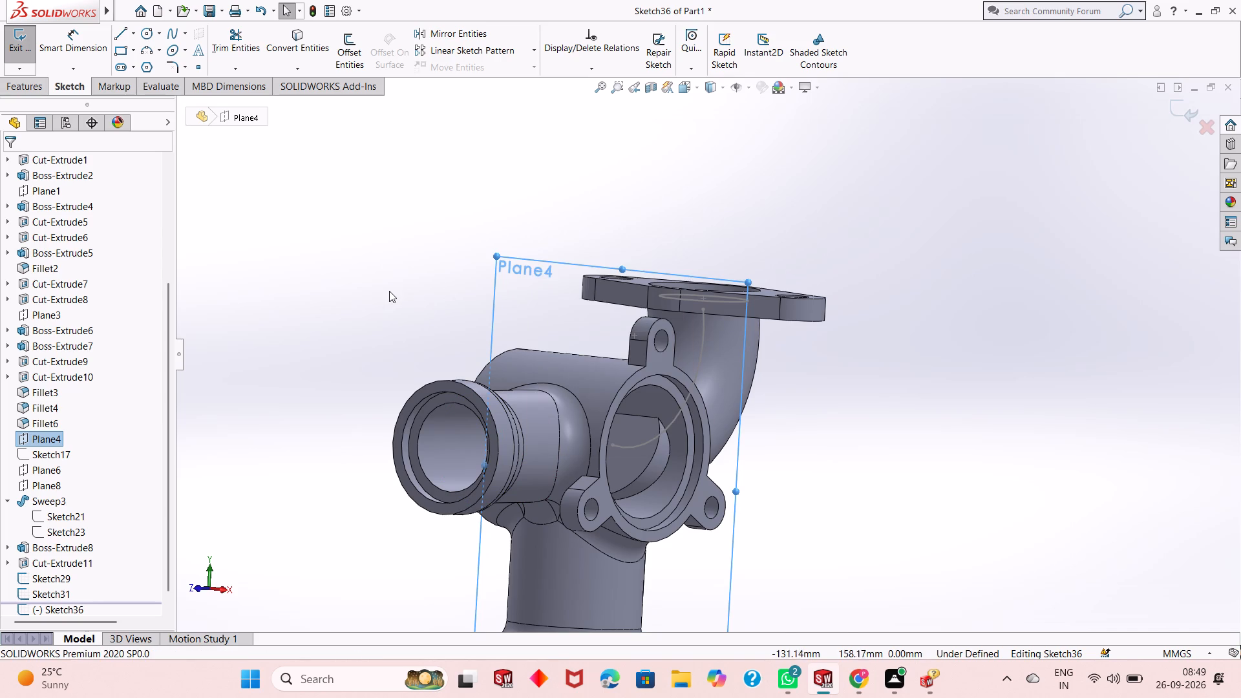
pyautogui.hotkey('ctrl', '8')
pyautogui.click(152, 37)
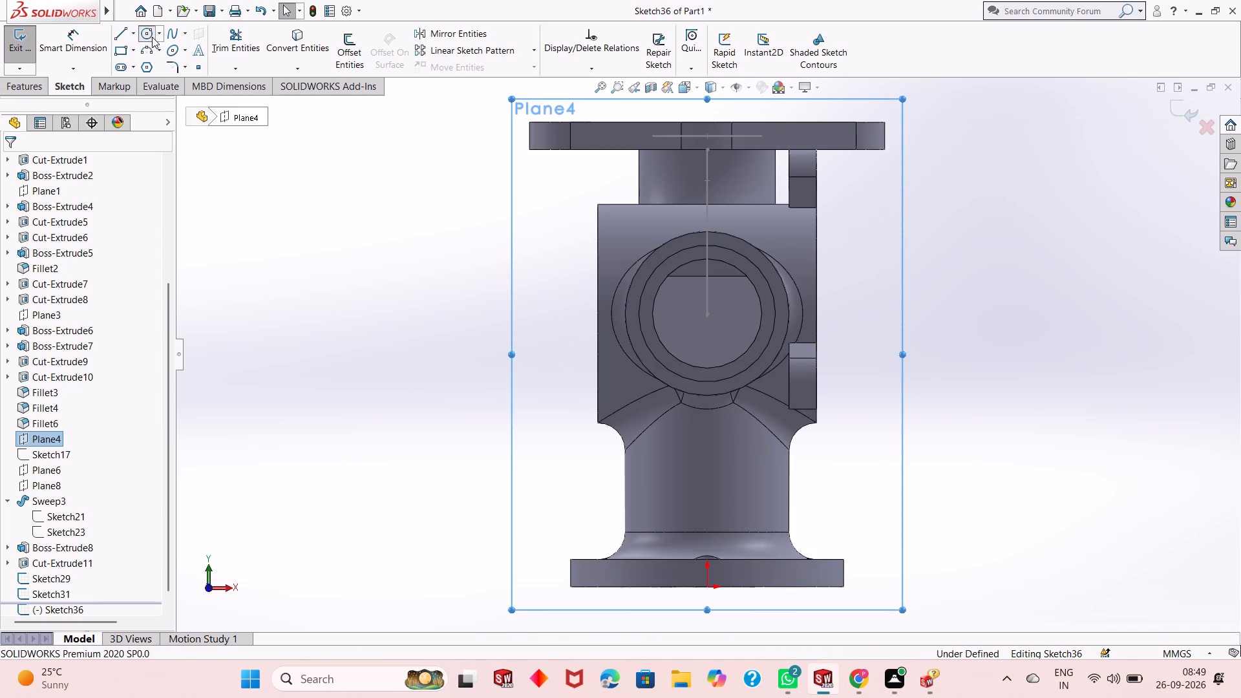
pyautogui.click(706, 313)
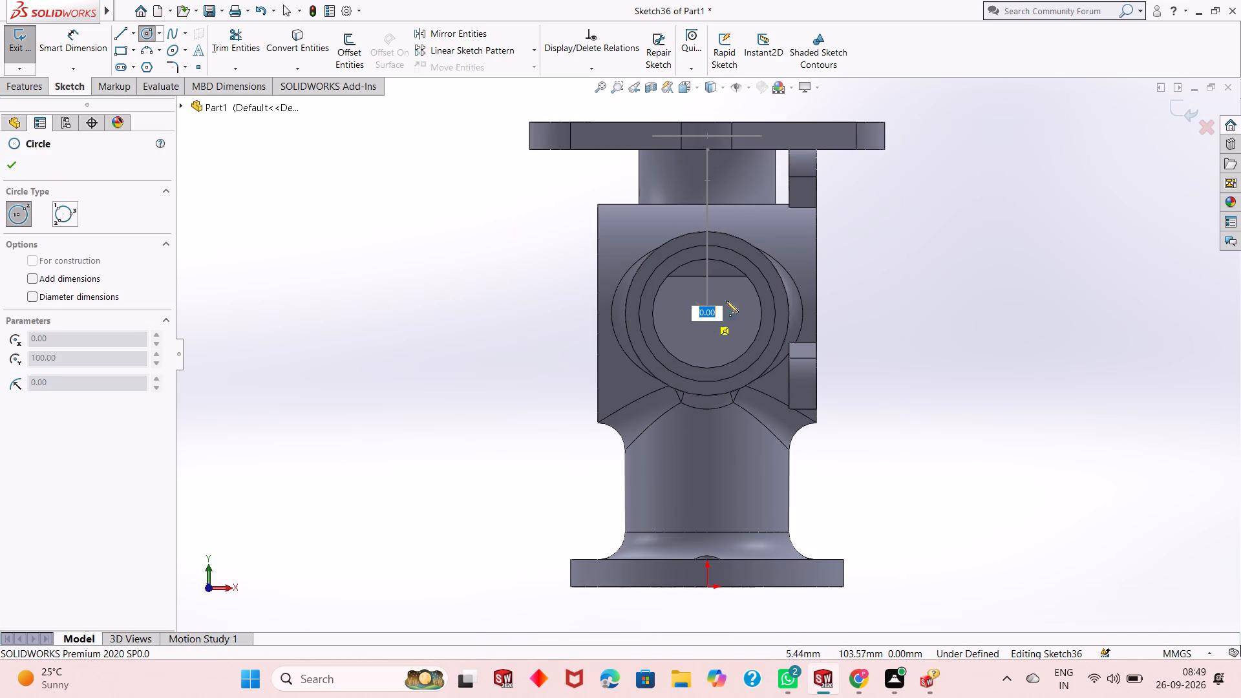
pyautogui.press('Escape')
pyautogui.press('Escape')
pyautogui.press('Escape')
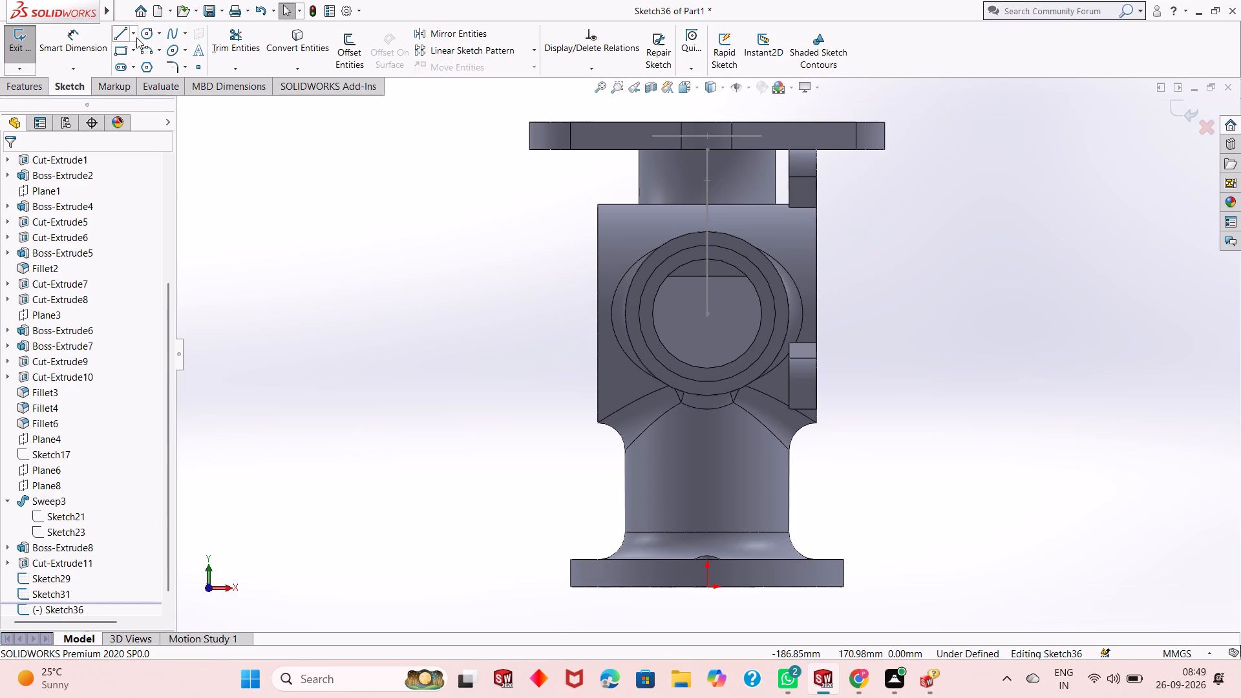
# Sketch a circle about 20.6 mm in diameter, centred on the lower end of the branch's arc path.
pyautogui.click(147, 34)
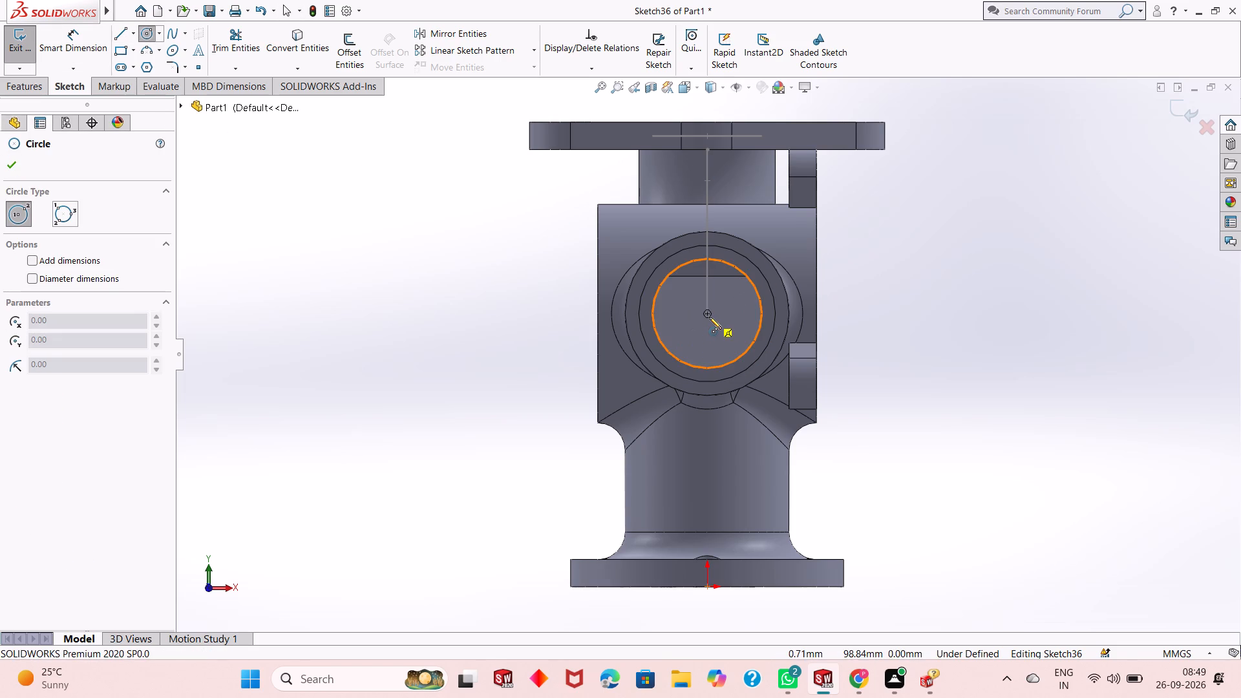
pyautogui.click(709, 317)
pyautogui.click(731, 299)
pyautogui.press('Escape')
pyautogui.press('Escape')
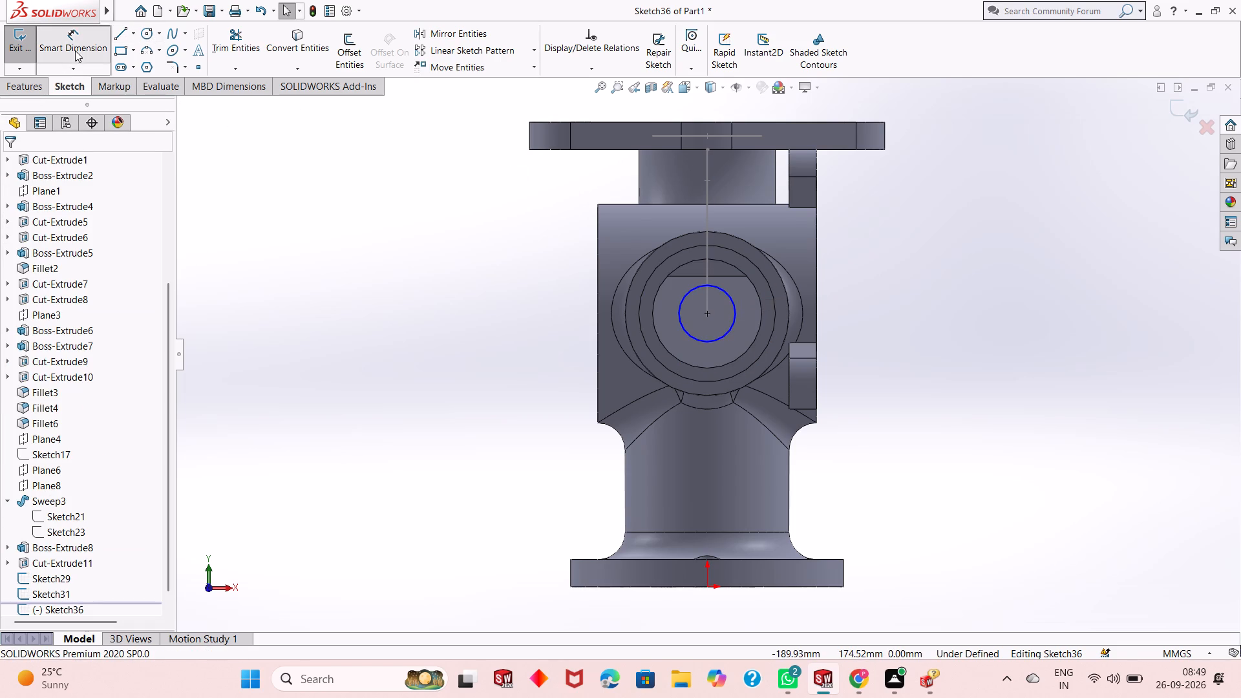
# Dimension the circle's diameter as 40 mm and close the Plane4 sketch.
pyautogui.click(75, 50)
pyautogui.click(693, 340)
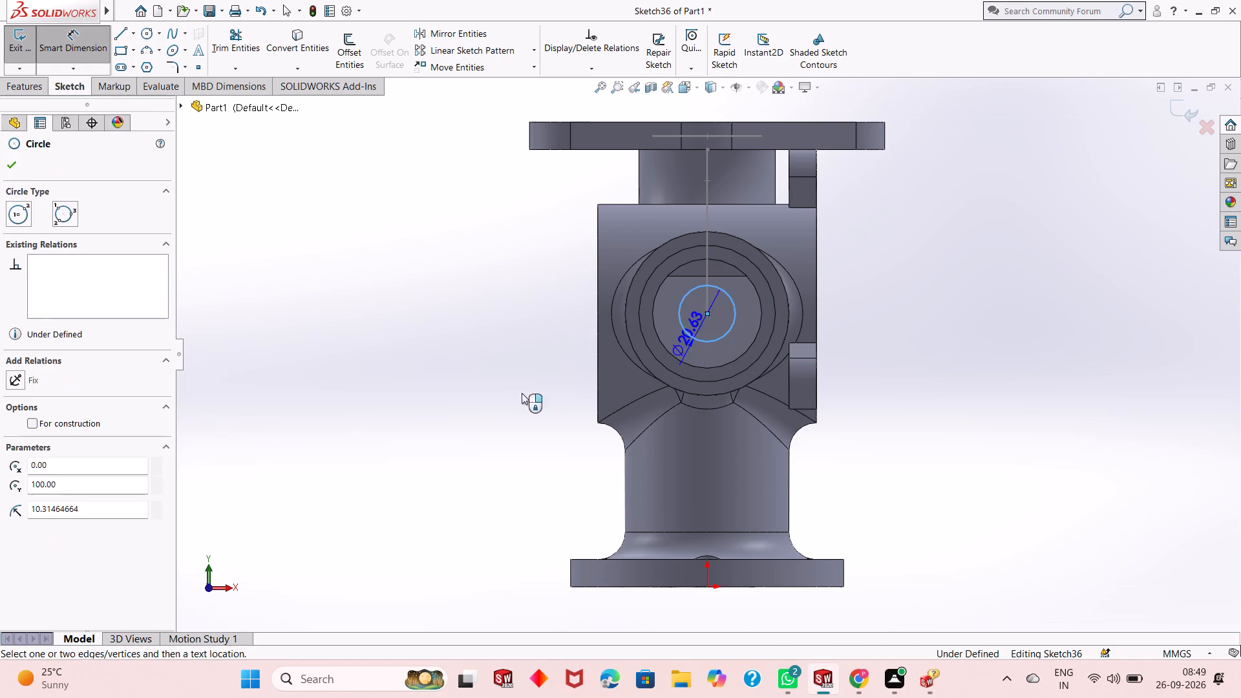
pyautogui.click(456, 423)
pyautogui.write('40')
pyautogui.press('Return')
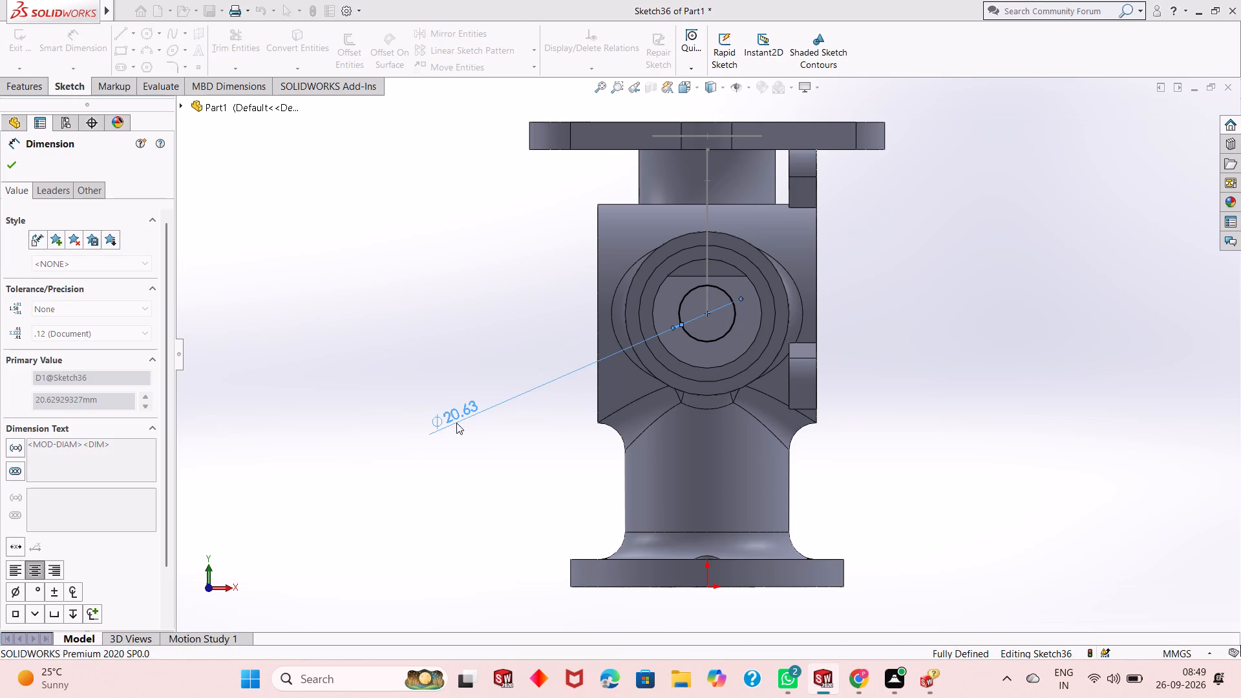
pyautogui.rightClick(441, 320)
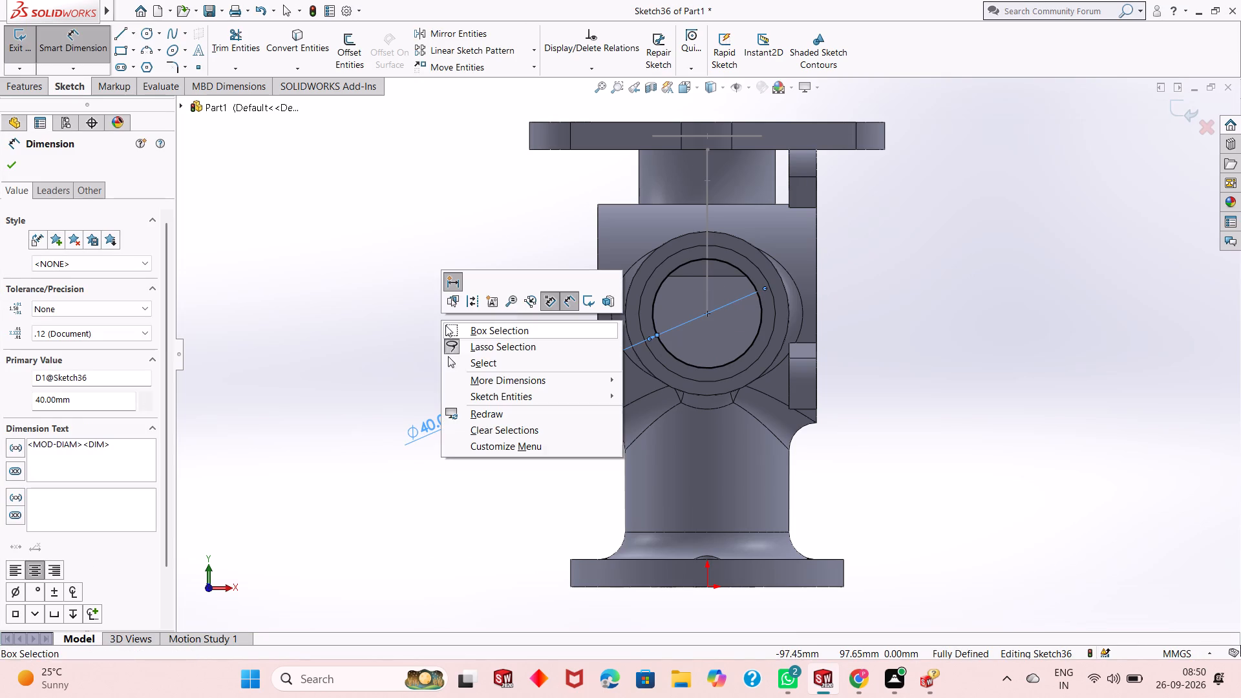
pyautogui.click(475, 359)
pyautogui.moveTo(613, 363); pyautogui.dragTo(569, 390, button='middle')
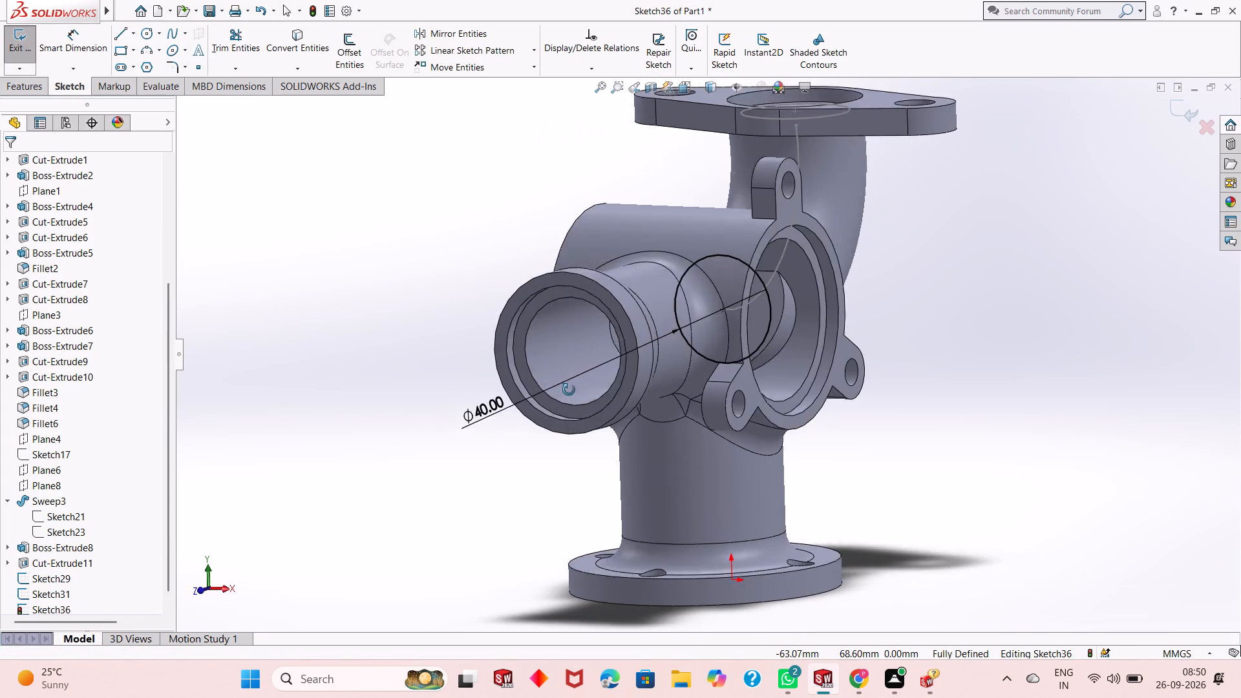
pyautogui.moveTo(569, 390); pyautogui.dragTo(554, 402, button='middle')
pyautogui.click(1186, 112)
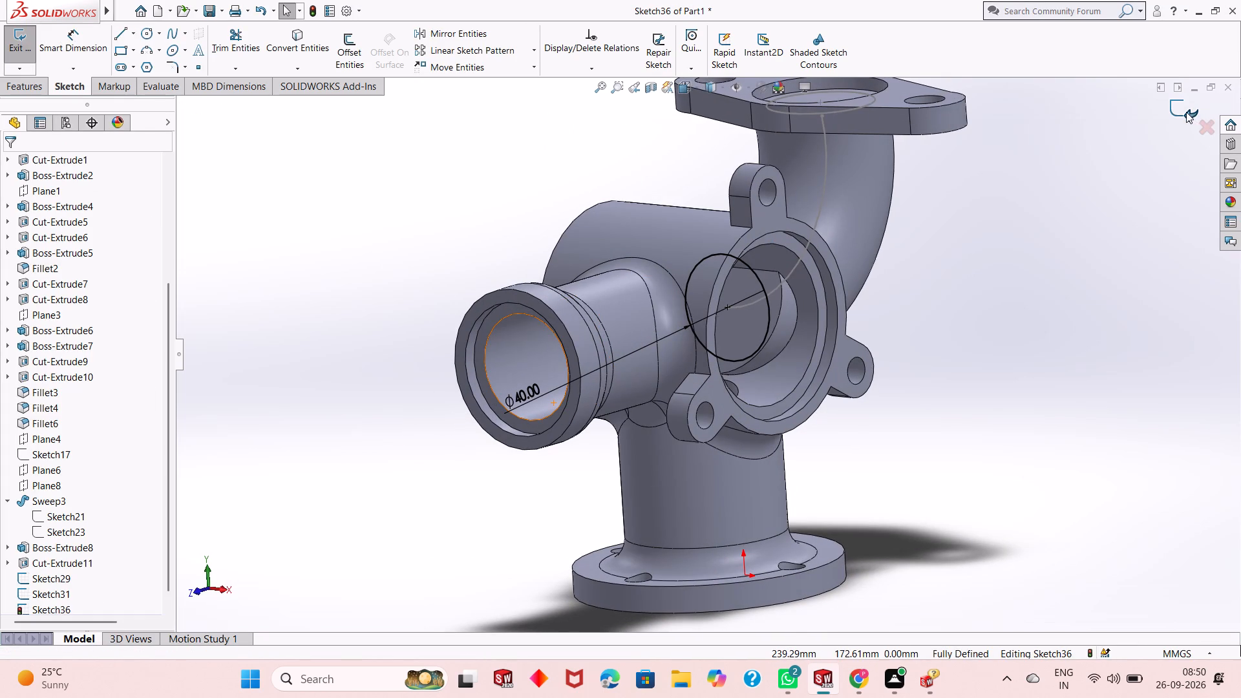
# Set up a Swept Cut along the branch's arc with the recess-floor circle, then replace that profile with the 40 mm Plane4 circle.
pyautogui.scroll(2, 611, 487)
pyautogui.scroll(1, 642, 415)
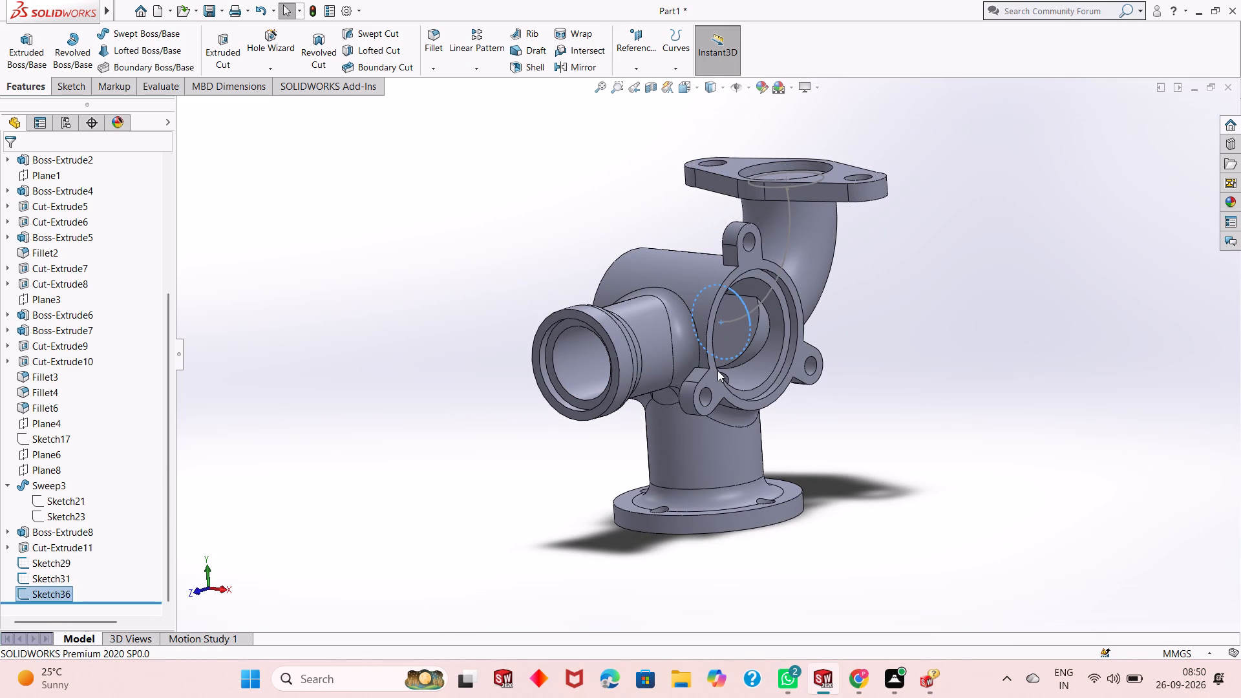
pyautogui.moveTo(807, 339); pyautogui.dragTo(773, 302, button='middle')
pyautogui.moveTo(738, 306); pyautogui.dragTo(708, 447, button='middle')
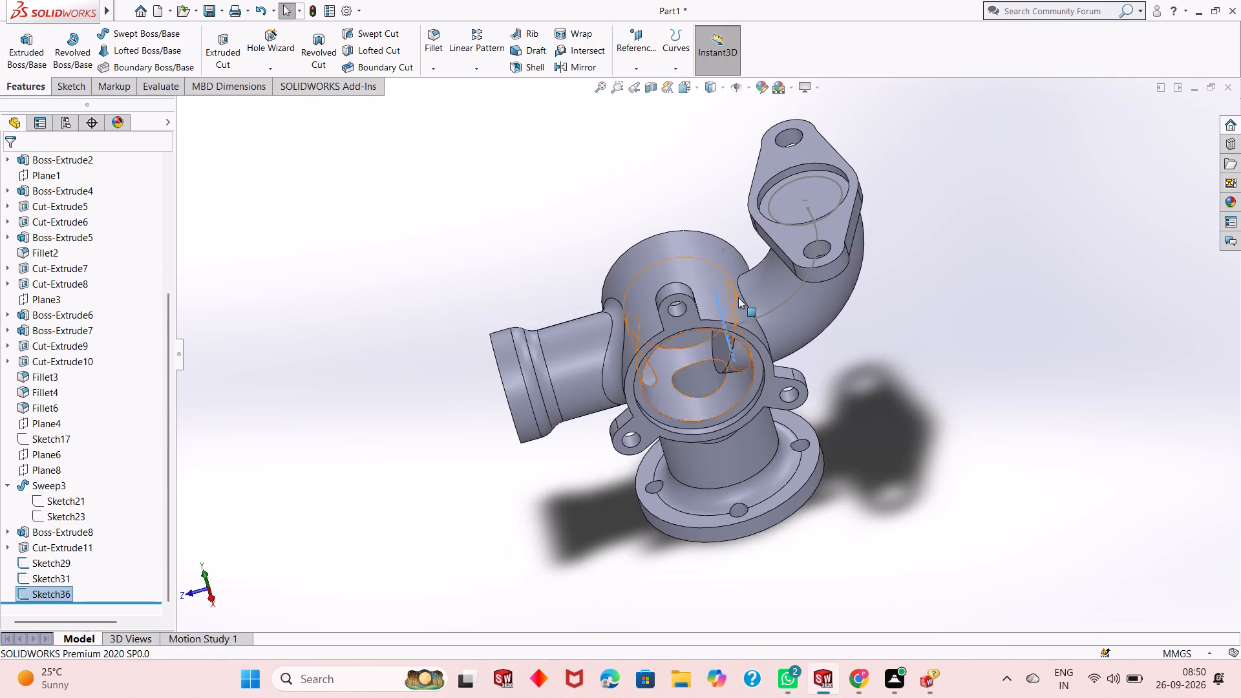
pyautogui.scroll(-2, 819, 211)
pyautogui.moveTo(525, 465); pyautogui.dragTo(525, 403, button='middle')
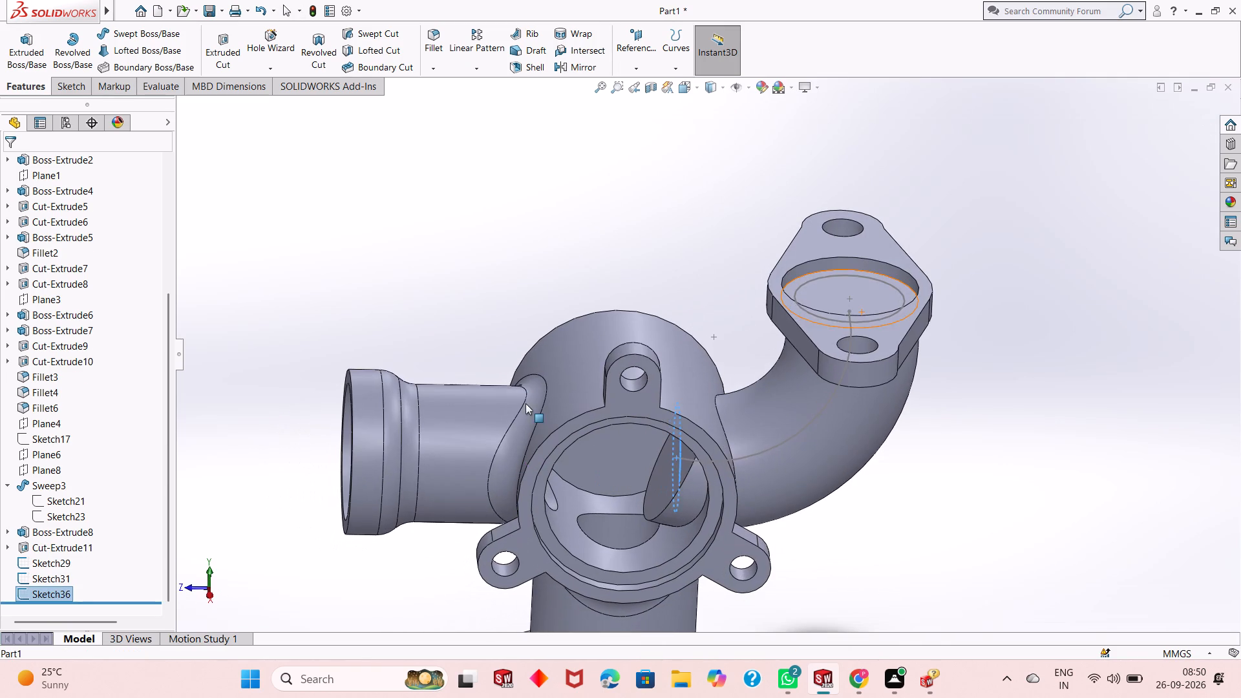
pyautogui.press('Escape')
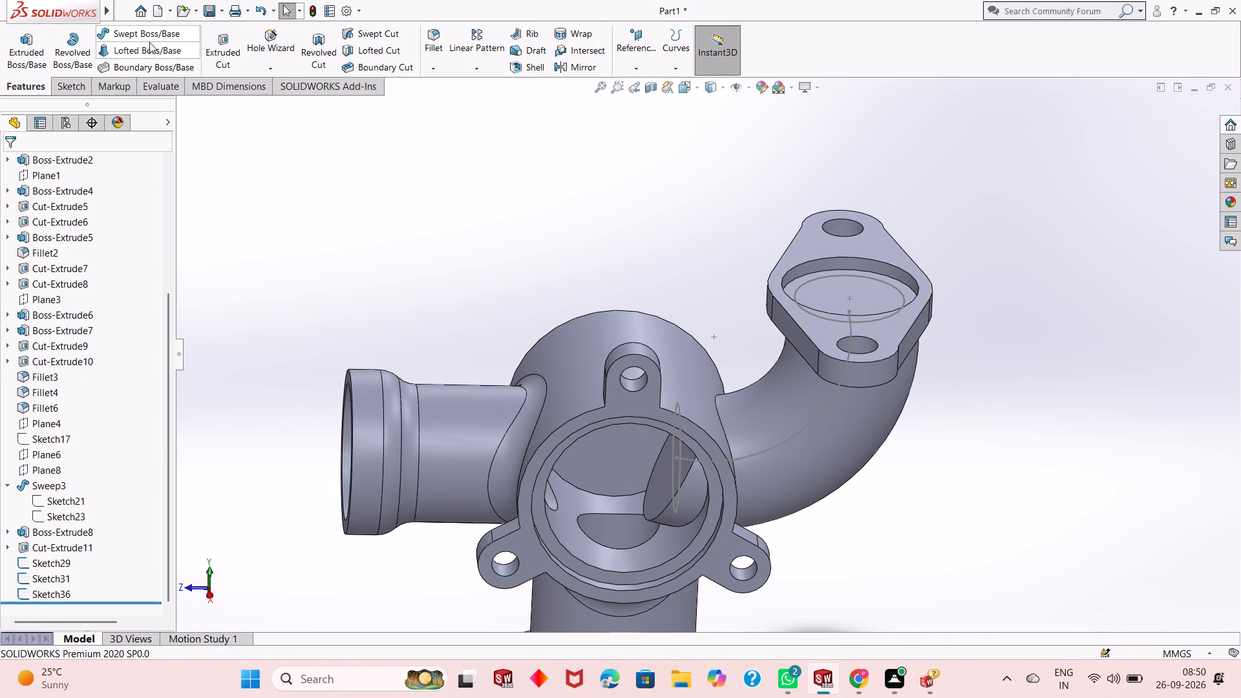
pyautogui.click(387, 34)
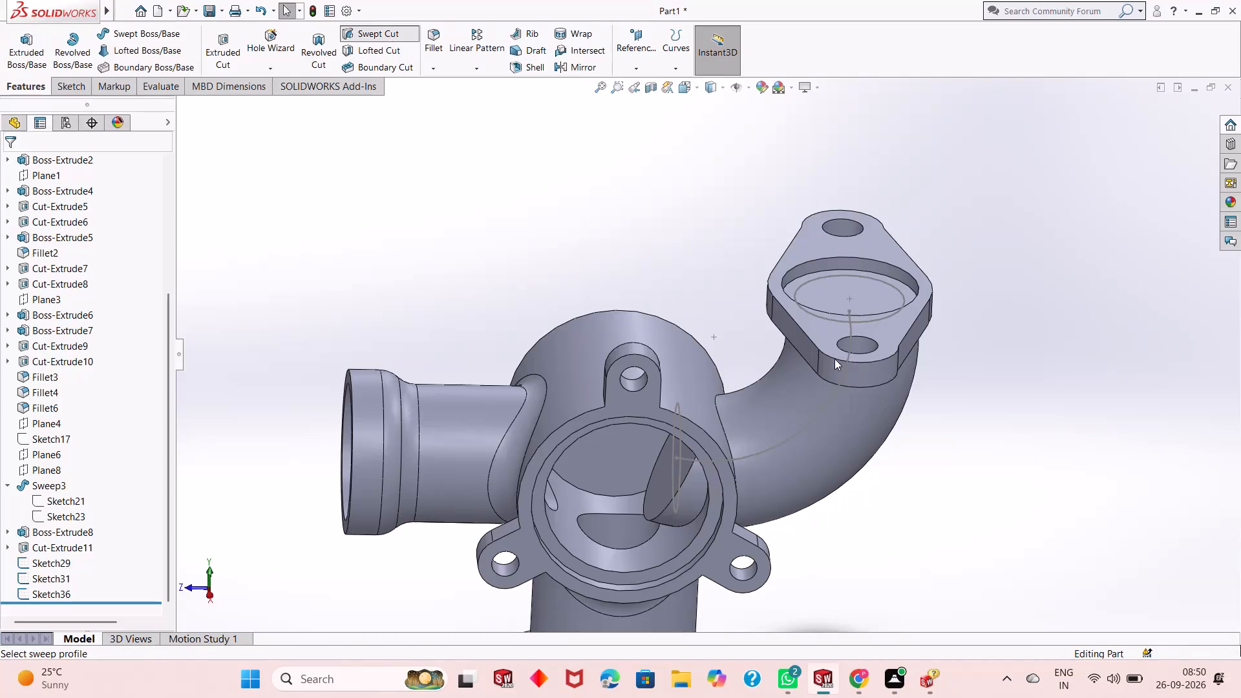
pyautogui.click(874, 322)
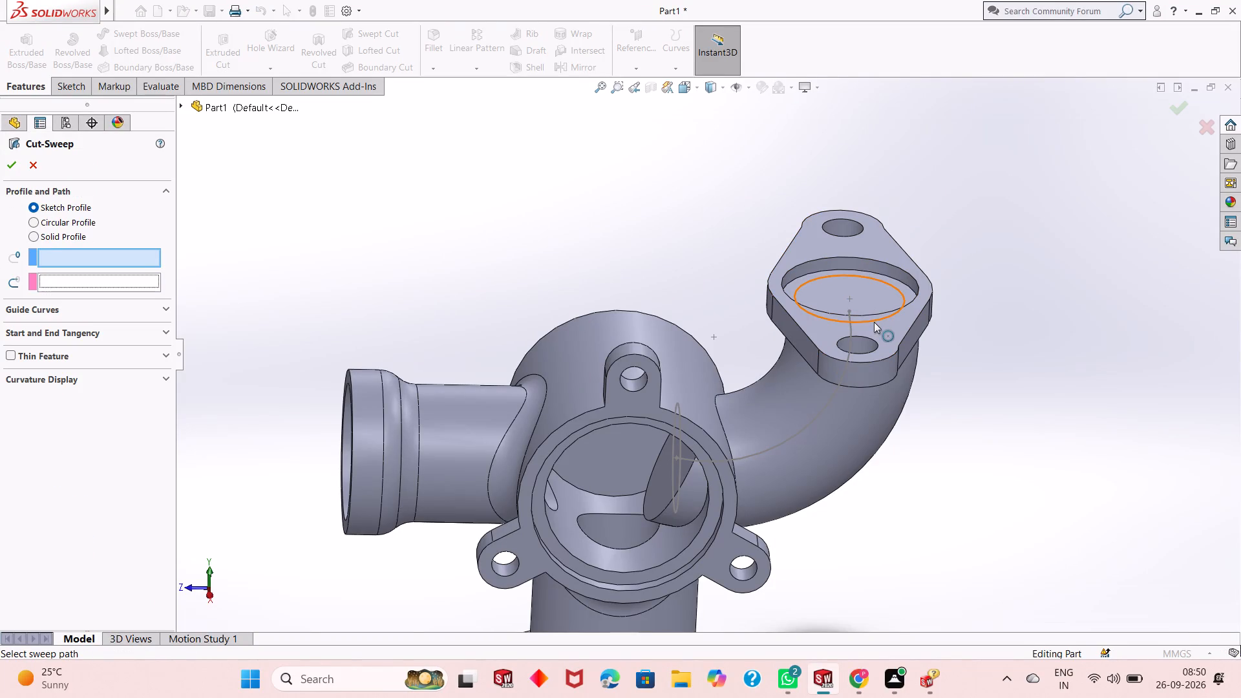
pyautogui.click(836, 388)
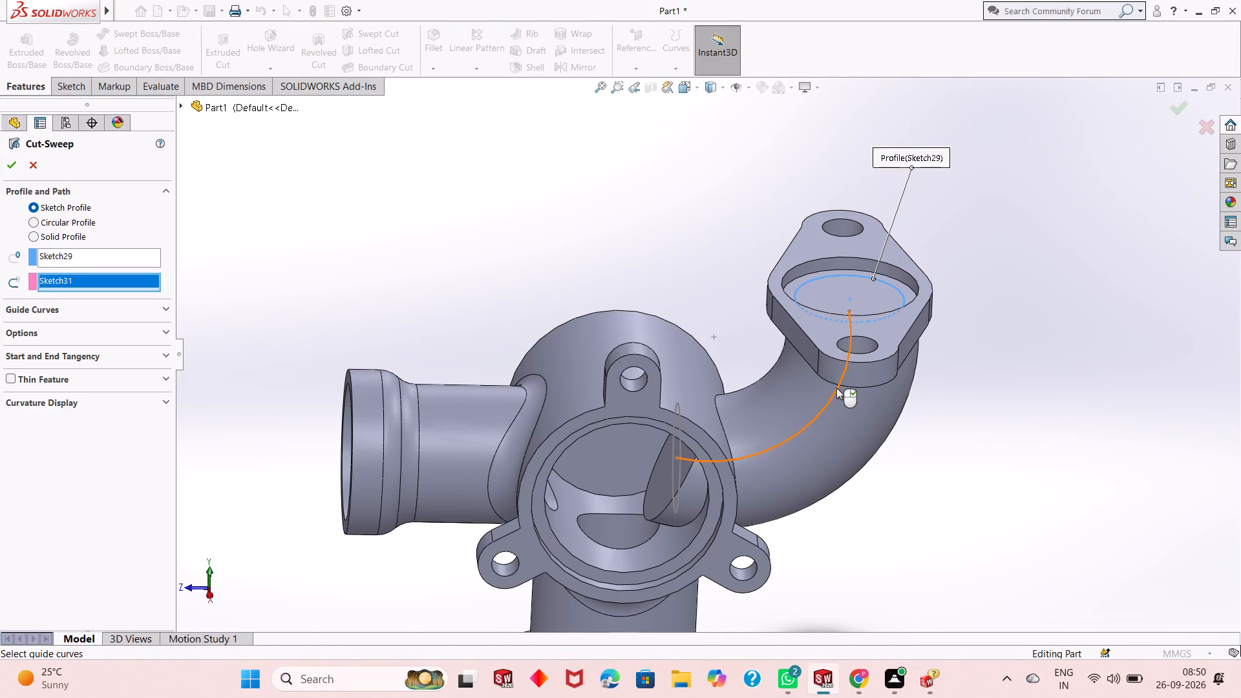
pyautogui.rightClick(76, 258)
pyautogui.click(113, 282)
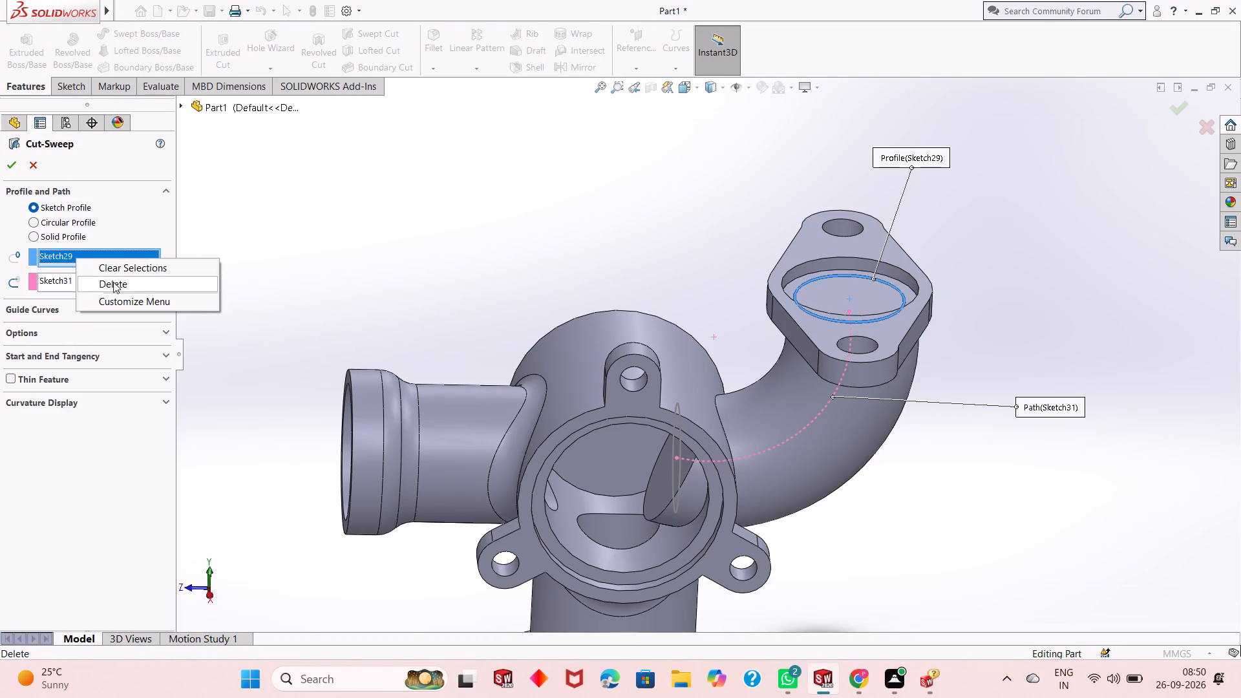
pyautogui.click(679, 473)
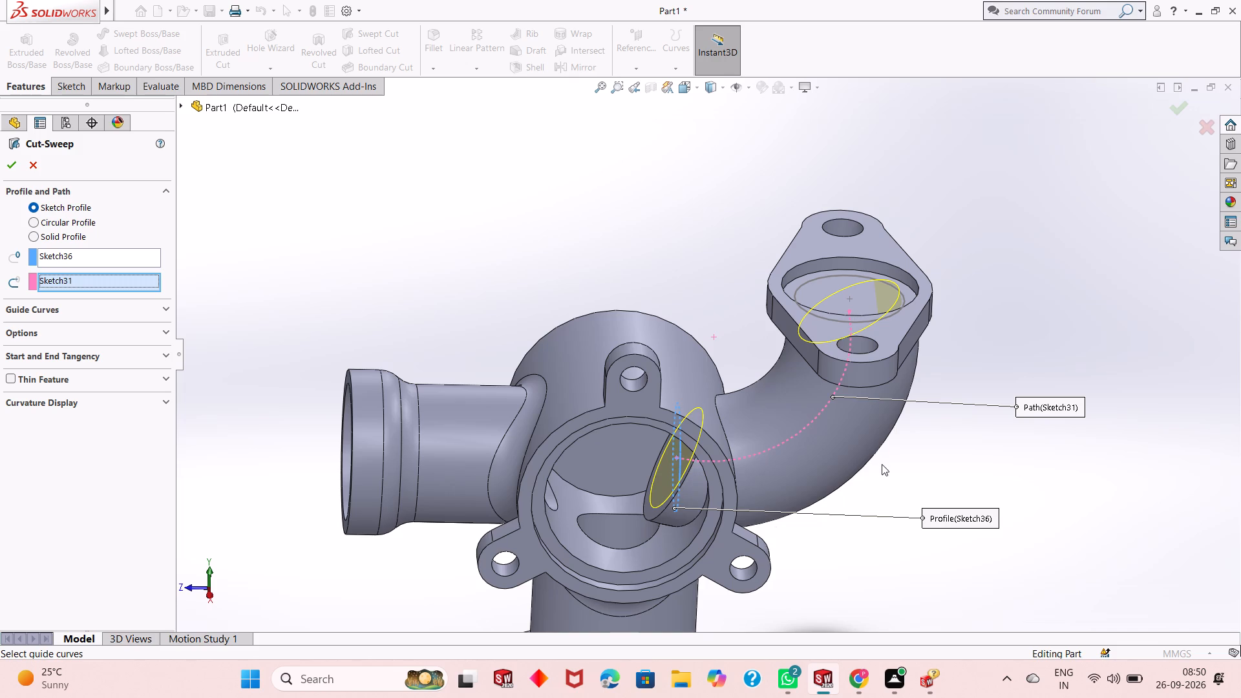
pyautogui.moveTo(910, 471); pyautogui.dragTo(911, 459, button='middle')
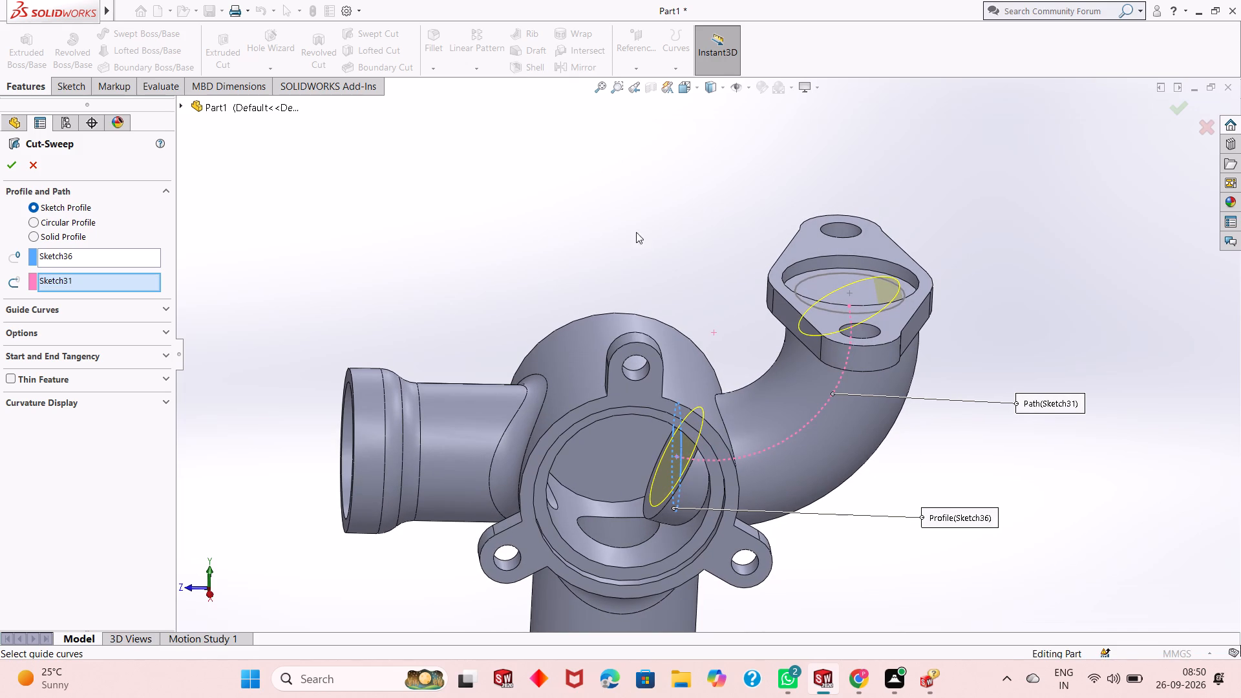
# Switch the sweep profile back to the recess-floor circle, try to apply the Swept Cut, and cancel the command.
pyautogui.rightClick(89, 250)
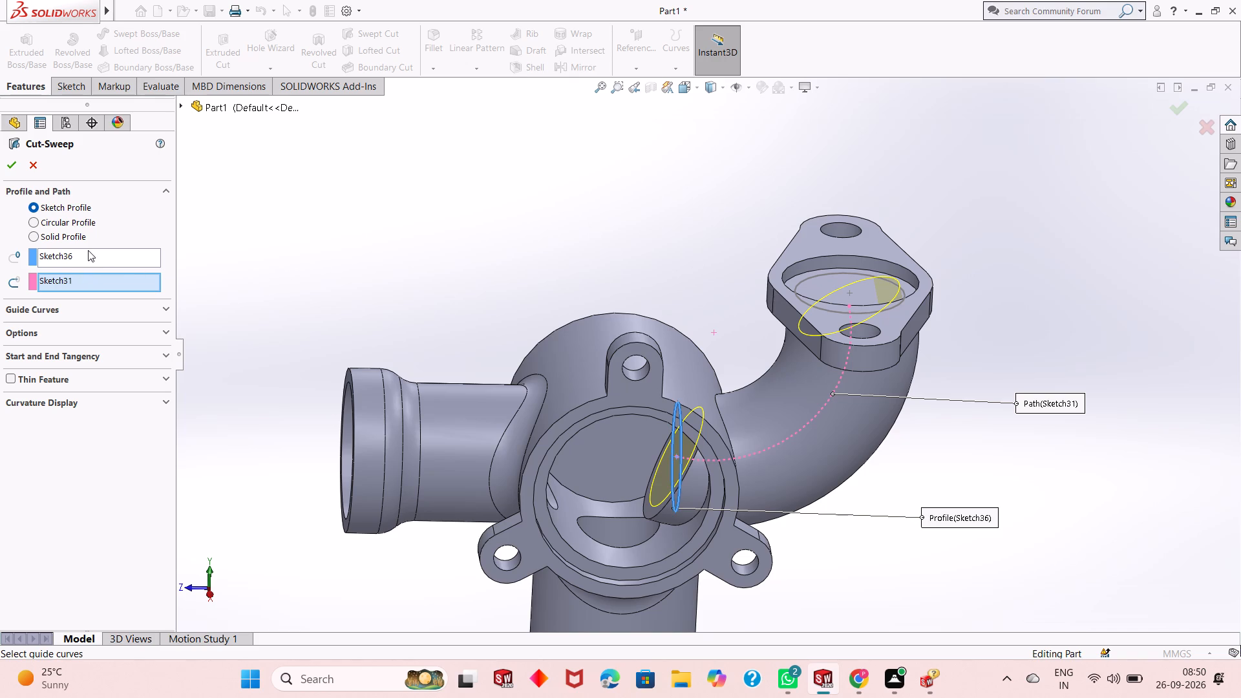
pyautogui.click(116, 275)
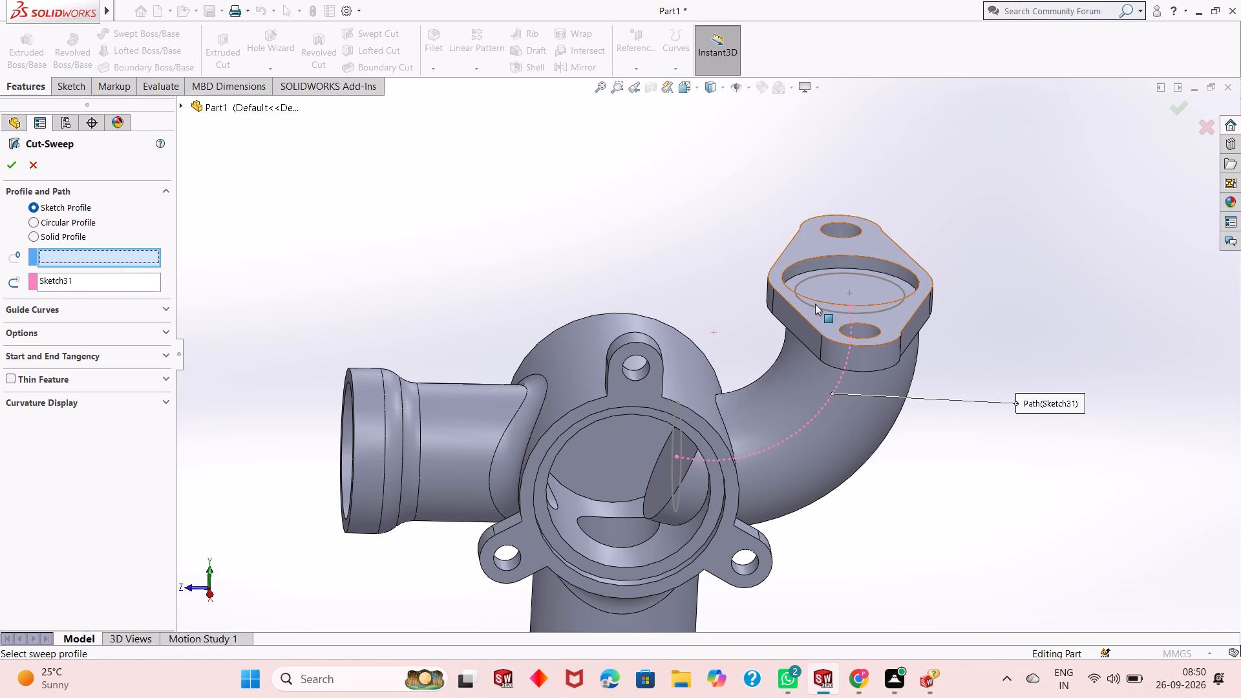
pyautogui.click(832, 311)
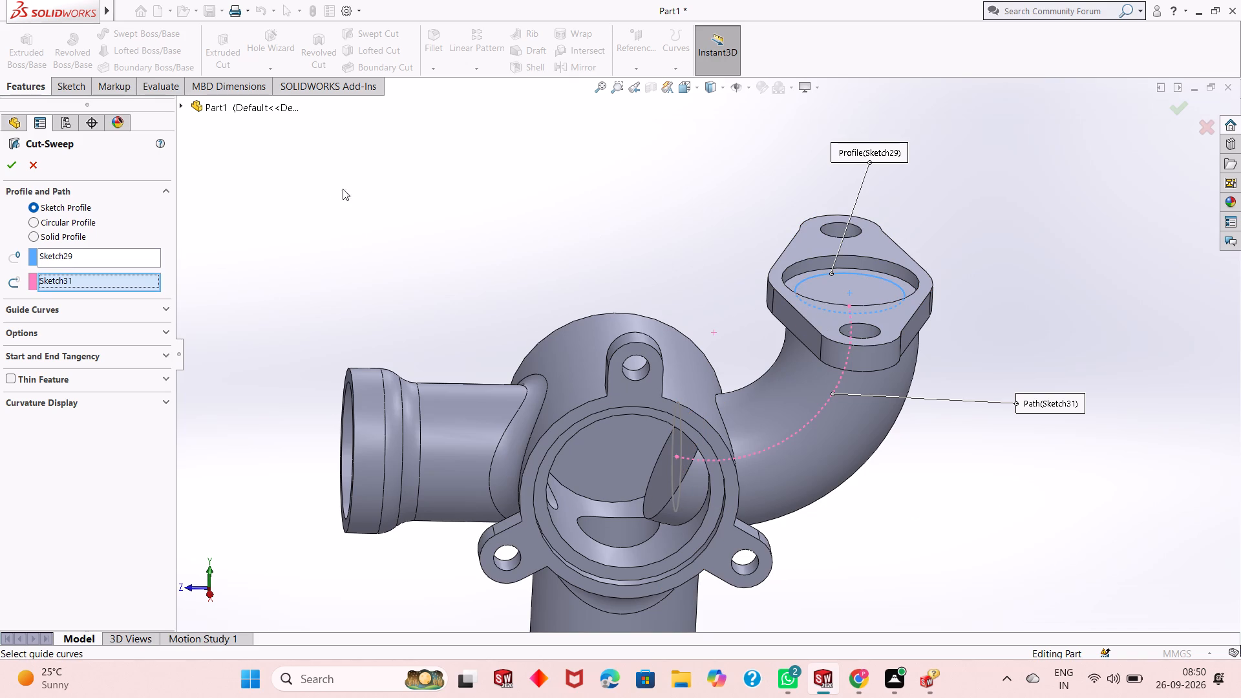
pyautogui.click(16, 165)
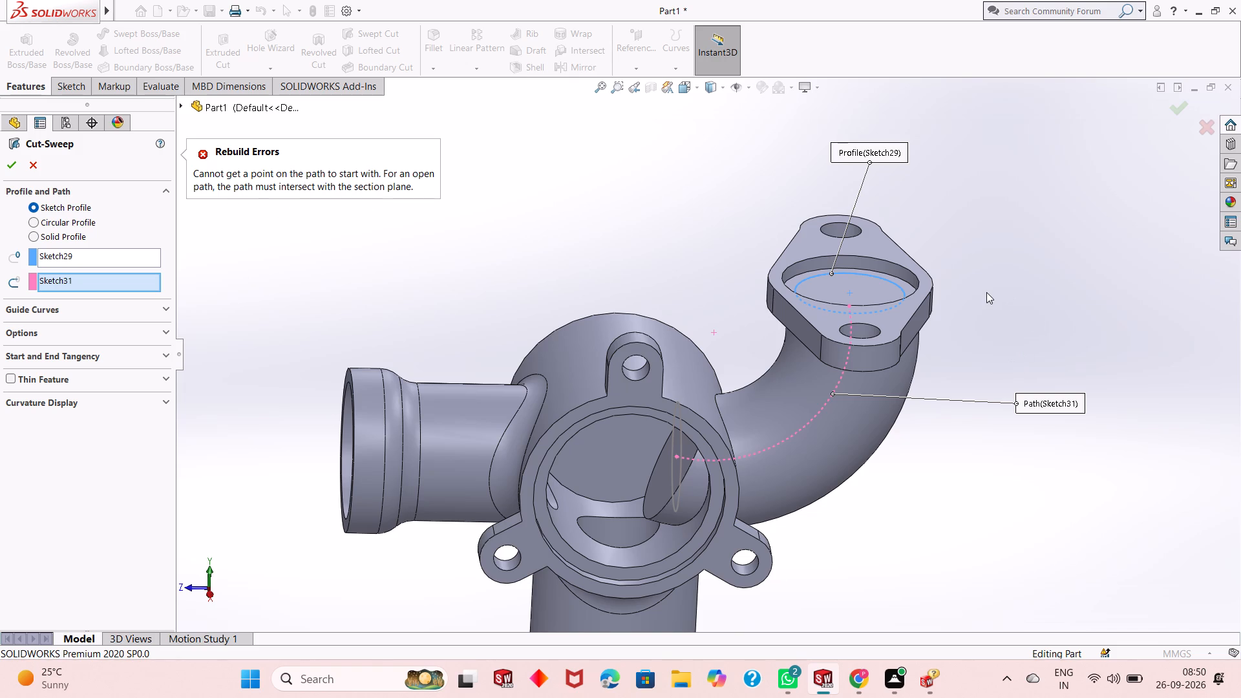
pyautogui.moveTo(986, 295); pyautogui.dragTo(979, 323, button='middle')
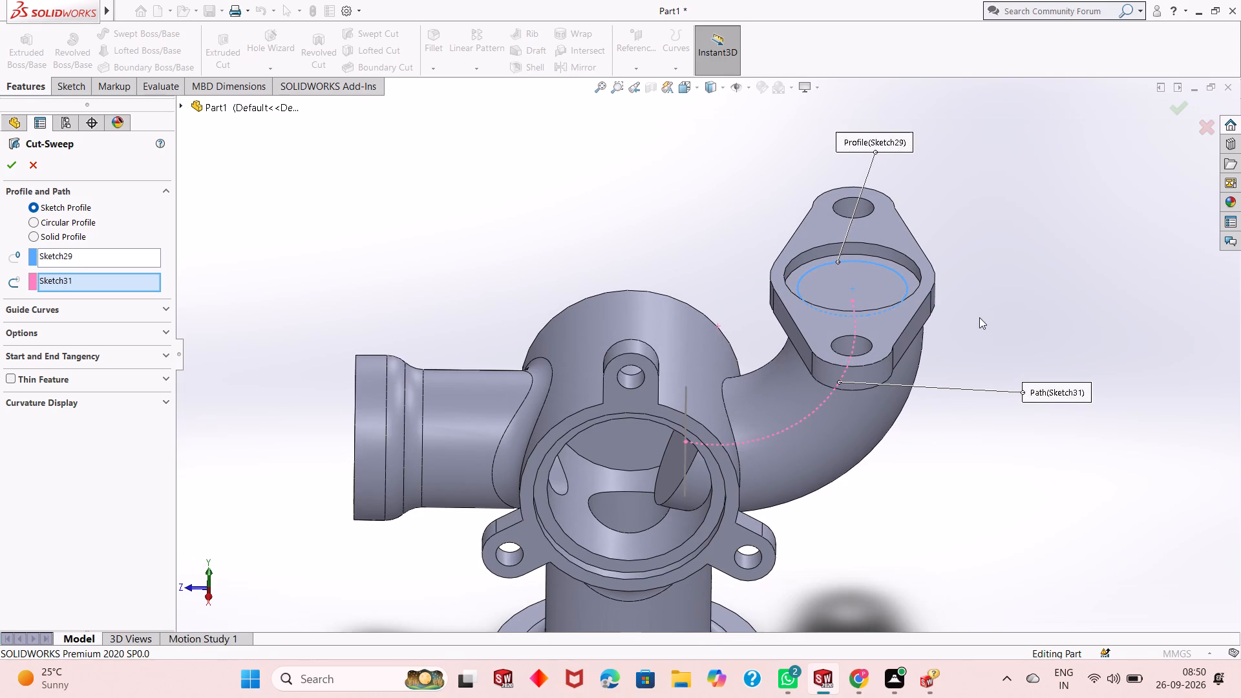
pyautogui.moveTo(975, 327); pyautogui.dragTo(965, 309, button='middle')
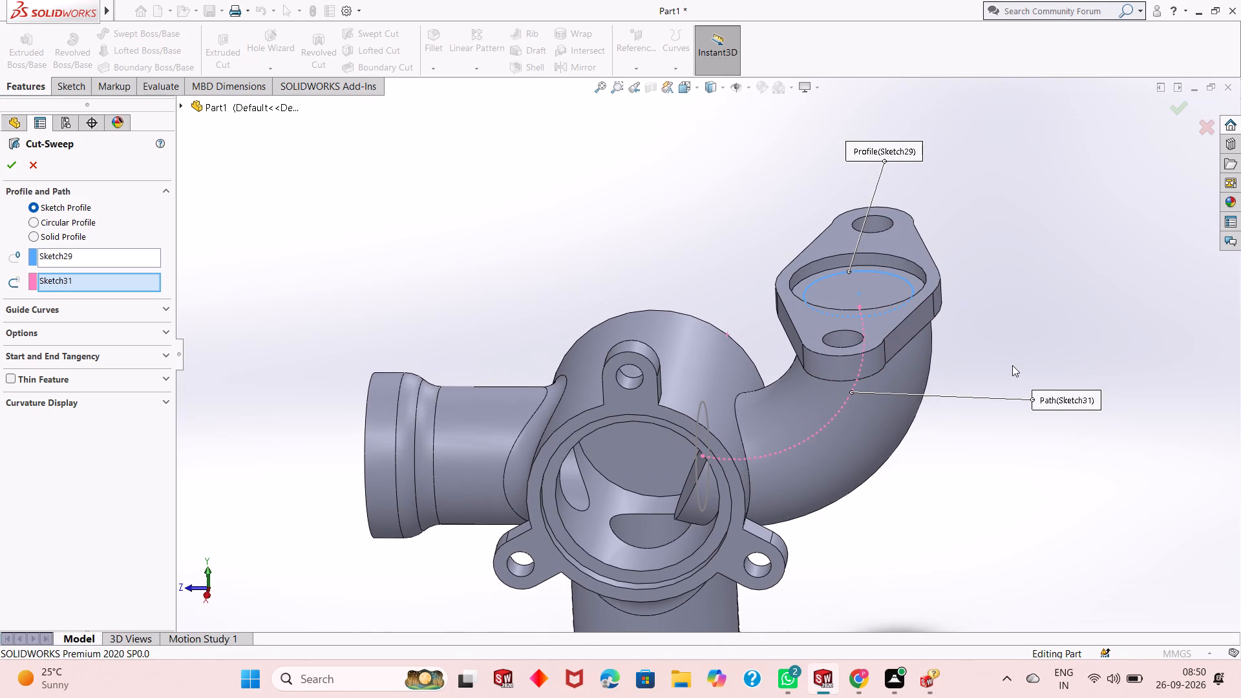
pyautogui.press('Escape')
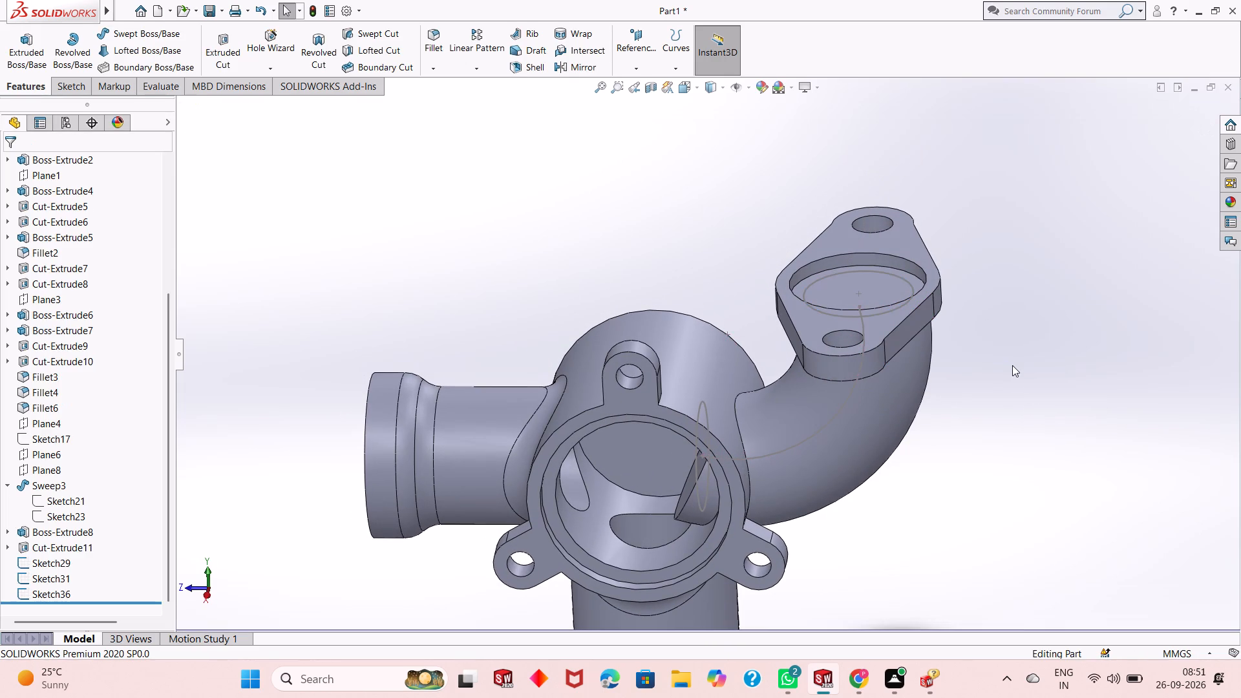
# Undo back into the Plane4 sketch containing the 40 mm circle.
pyautogui.hotkey('ctrl', 'z')
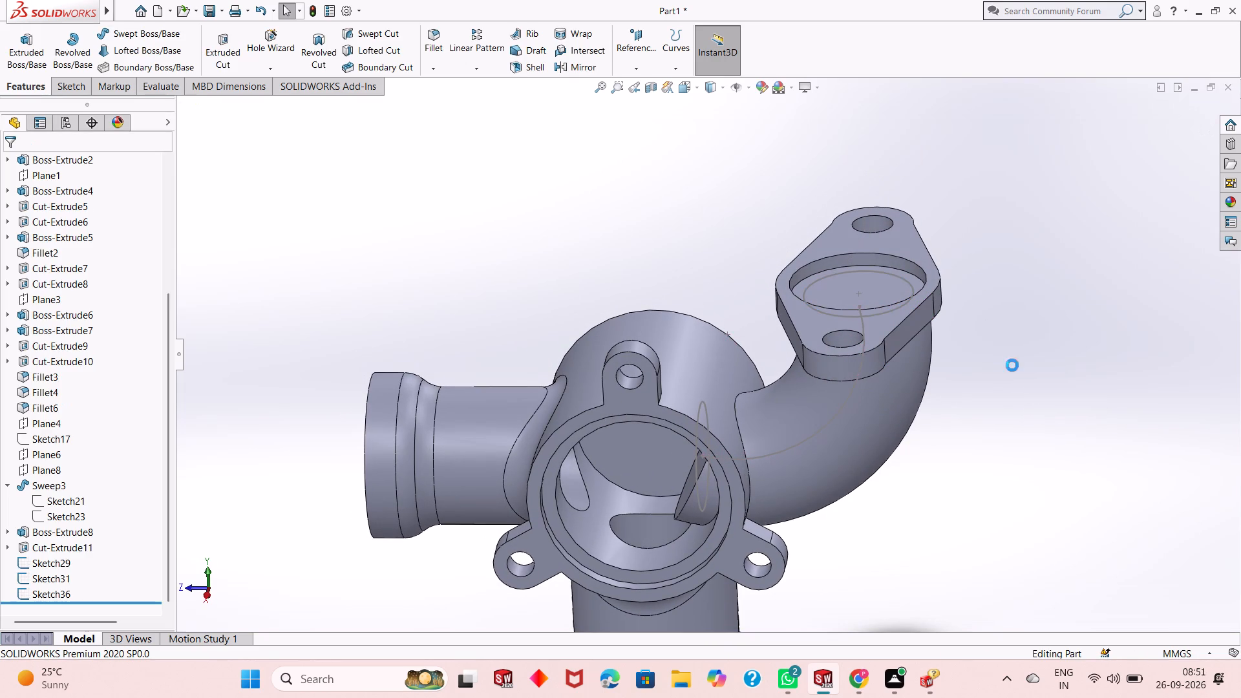
pyautogui.hotkey('ctrl', 'z')
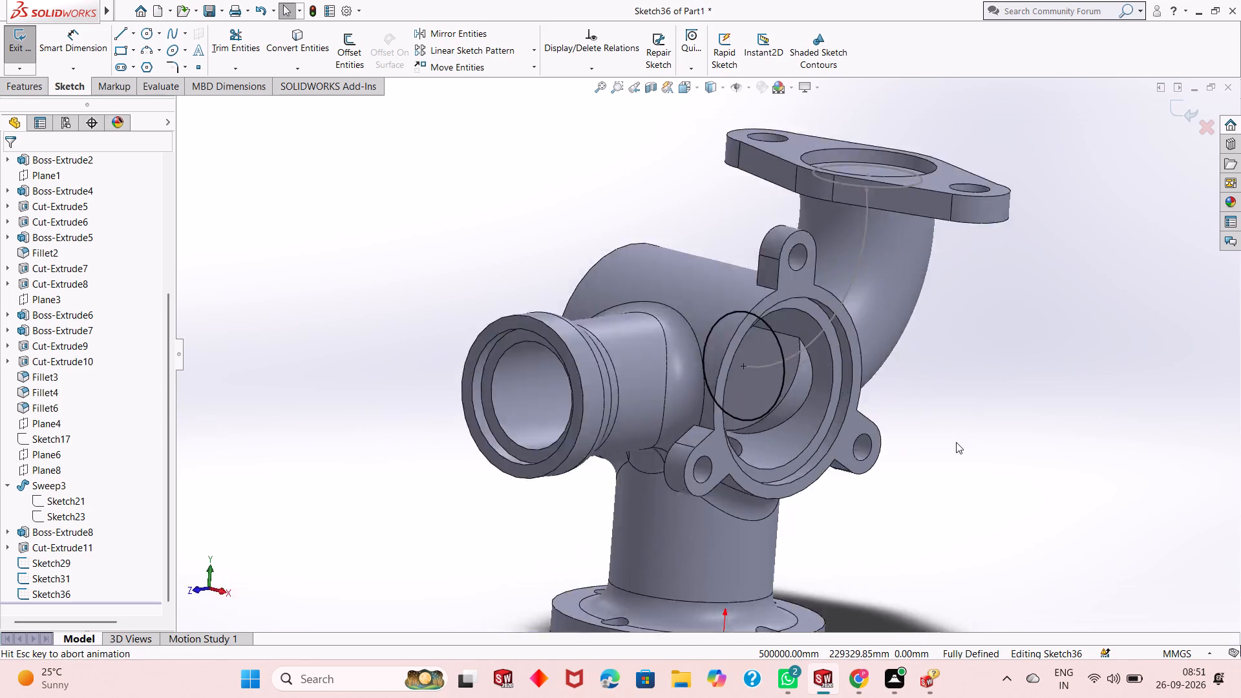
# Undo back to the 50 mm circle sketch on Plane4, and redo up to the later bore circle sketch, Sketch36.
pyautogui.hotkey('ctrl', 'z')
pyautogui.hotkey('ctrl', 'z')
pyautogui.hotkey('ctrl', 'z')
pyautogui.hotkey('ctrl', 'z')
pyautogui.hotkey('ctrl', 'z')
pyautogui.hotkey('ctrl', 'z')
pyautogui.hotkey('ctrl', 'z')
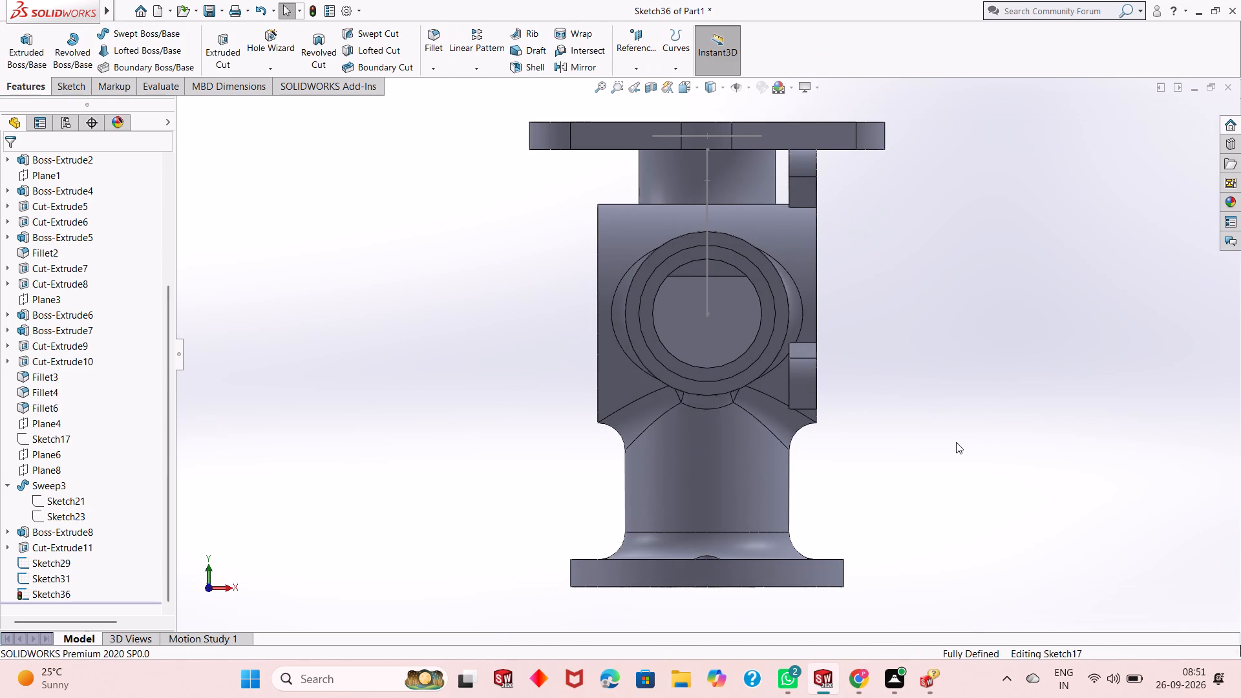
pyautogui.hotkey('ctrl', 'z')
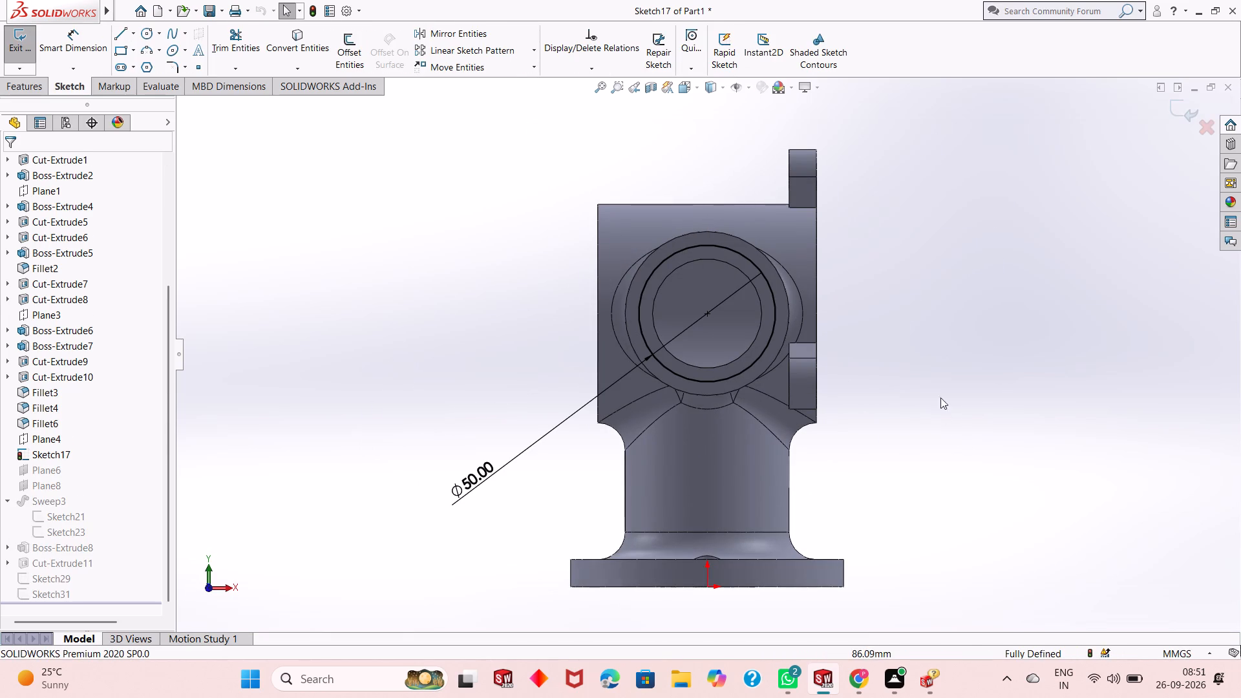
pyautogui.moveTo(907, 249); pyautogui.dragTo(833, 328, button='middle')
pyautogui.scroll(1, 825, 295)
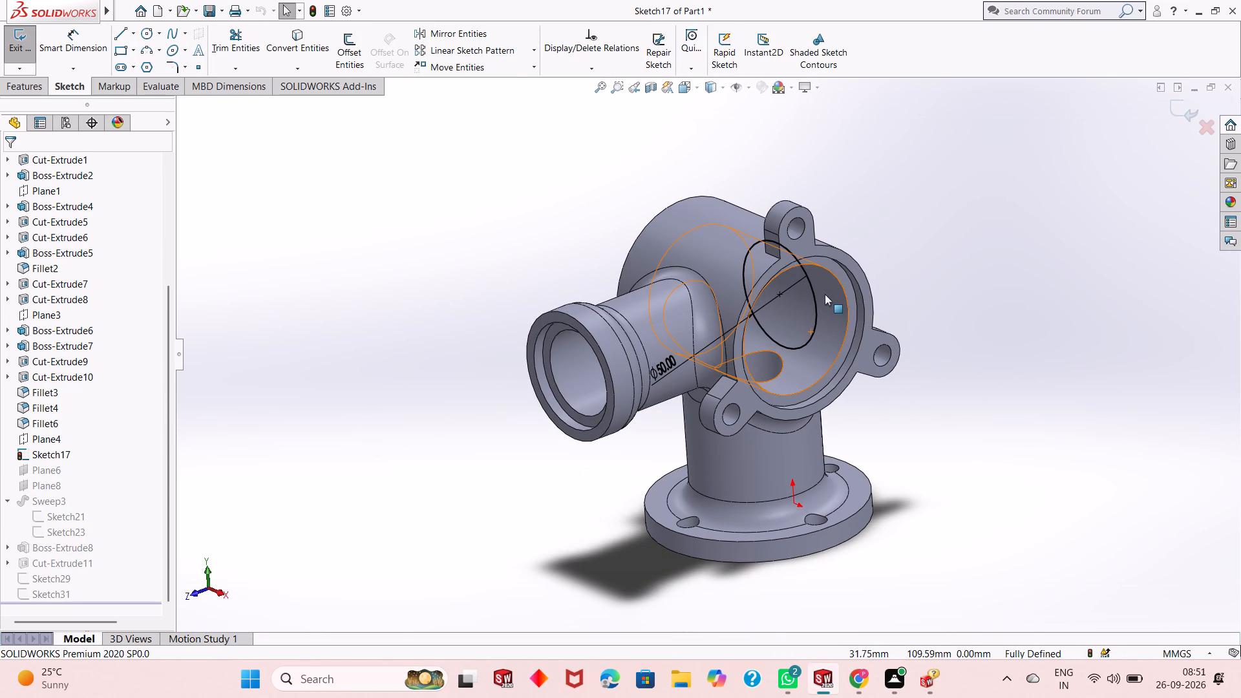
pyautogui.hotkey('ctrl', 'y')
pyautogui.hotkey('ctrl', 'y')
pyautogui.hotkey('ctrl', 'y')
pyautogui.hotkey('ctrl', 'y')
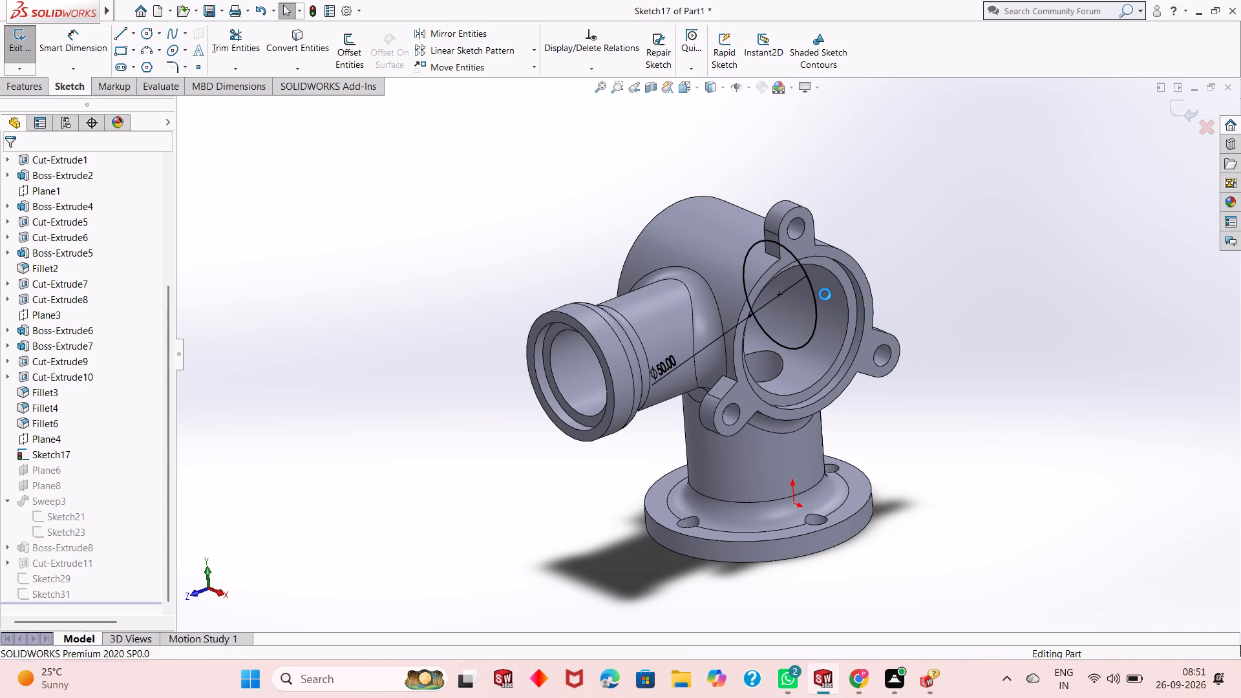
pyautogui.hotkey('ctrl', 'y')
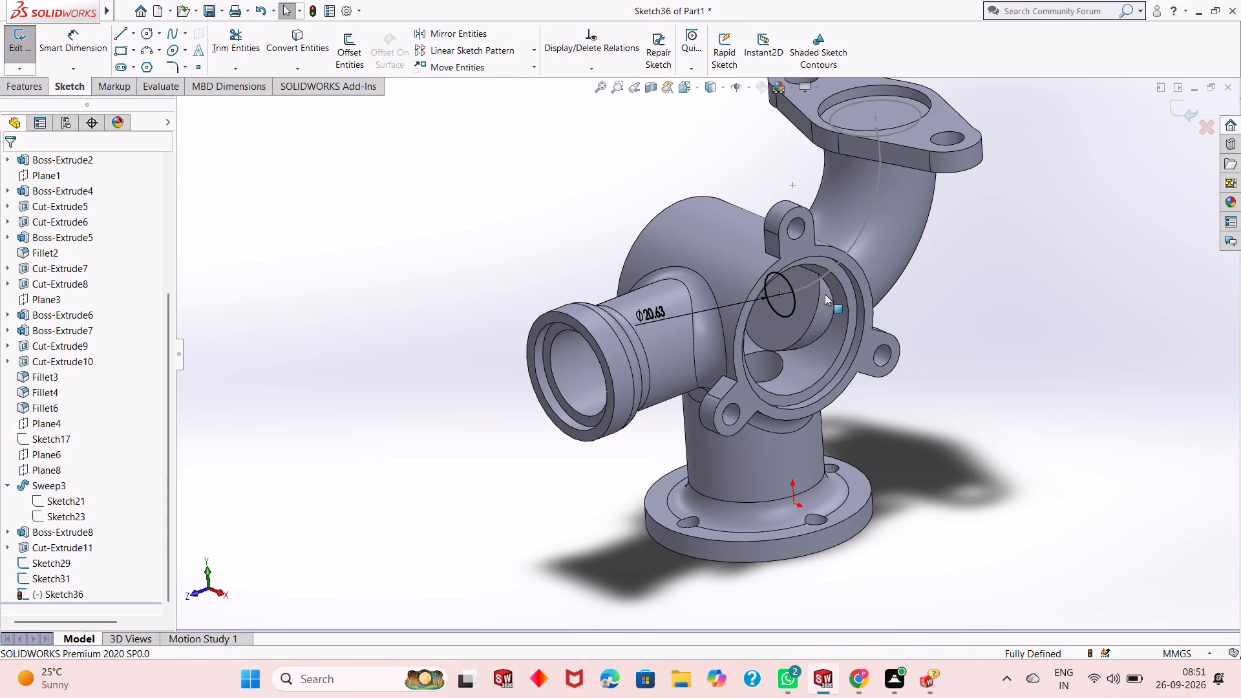
# Close the open sketch and delete the bore sketches Sketch36, Sketch31 and Sketch29.
pyautogui.rightClick(74, 591)
pyautogui.click(270, 450)
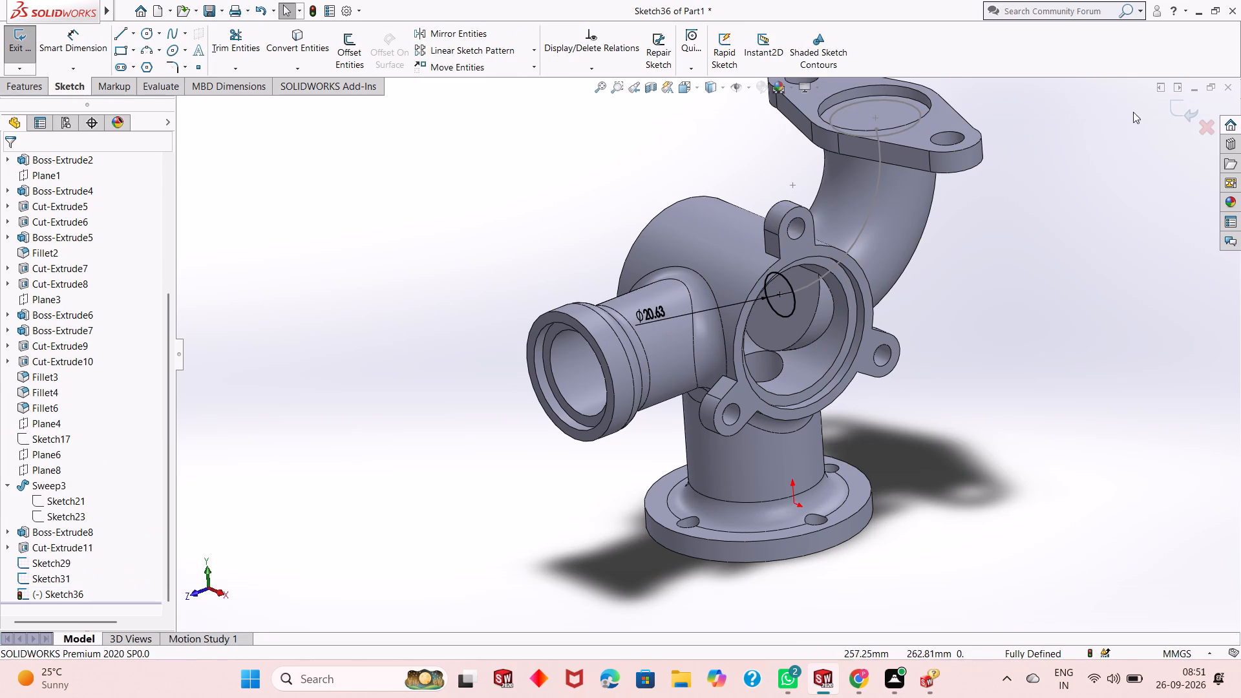
pyautogui.click(1181, 105)
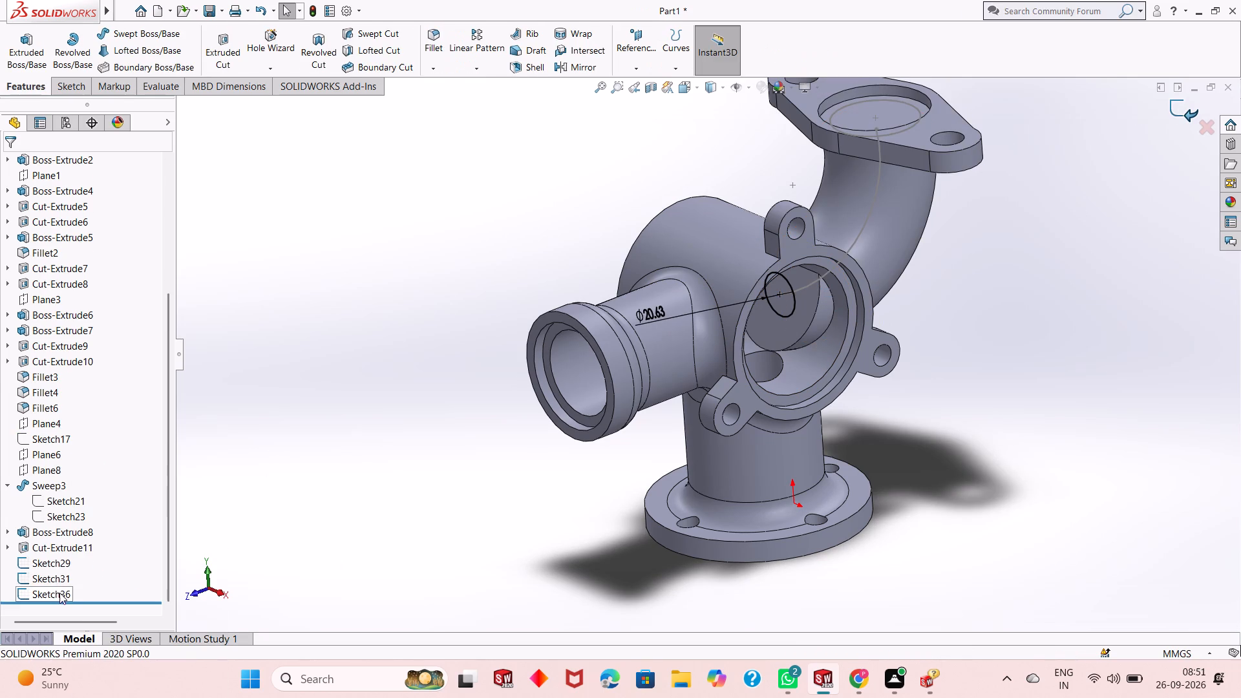
pyautogui.rightClick(59, 588)
pyautogui.click(116, 505)
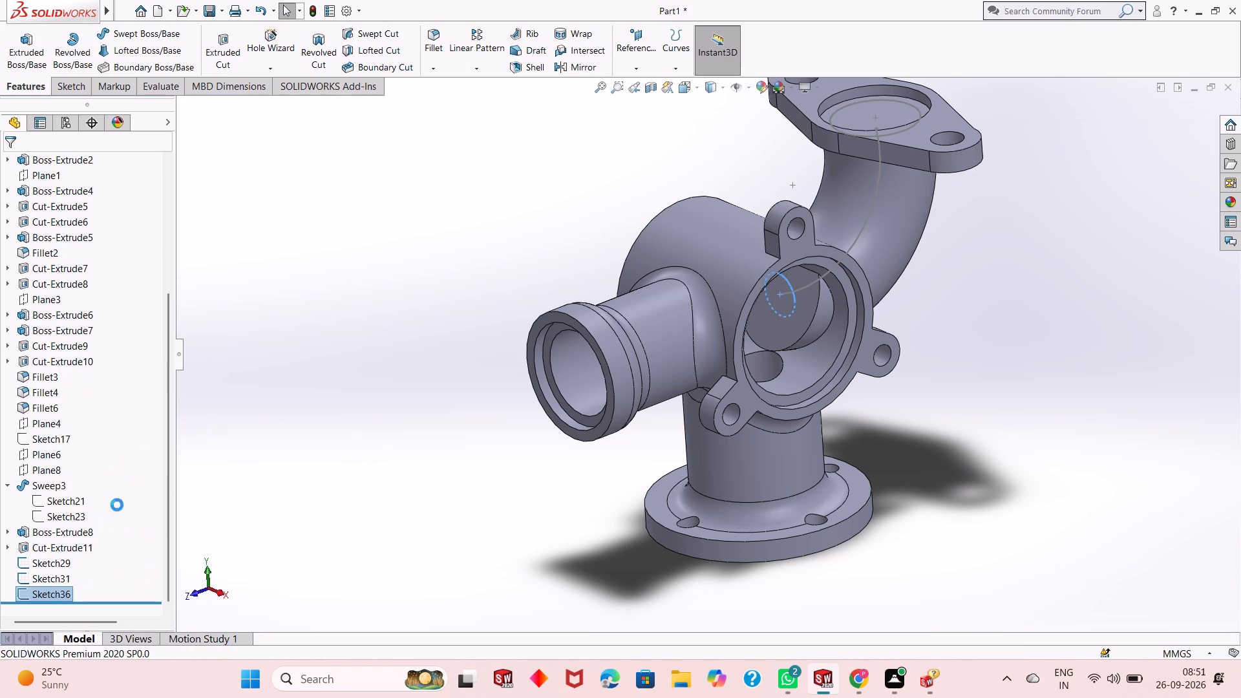
pyautogui.click(721, 255)
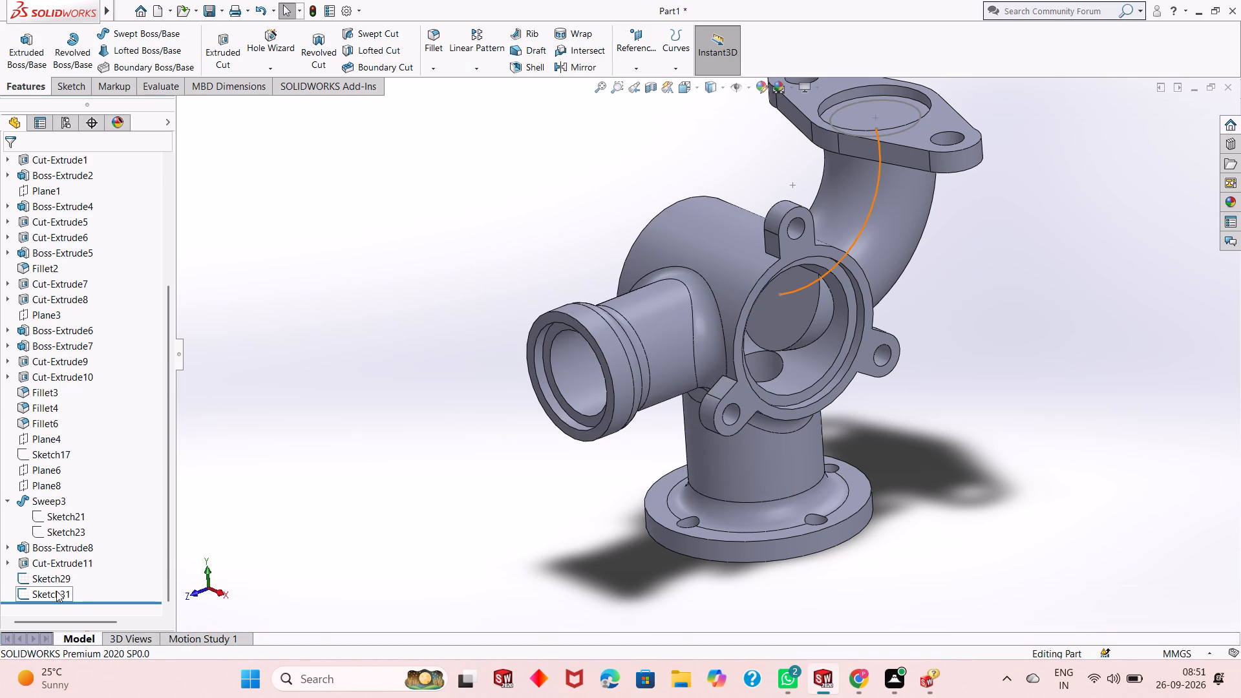
pyautogui.rightClick(56, 591)
pyautogui.click(141, 509)
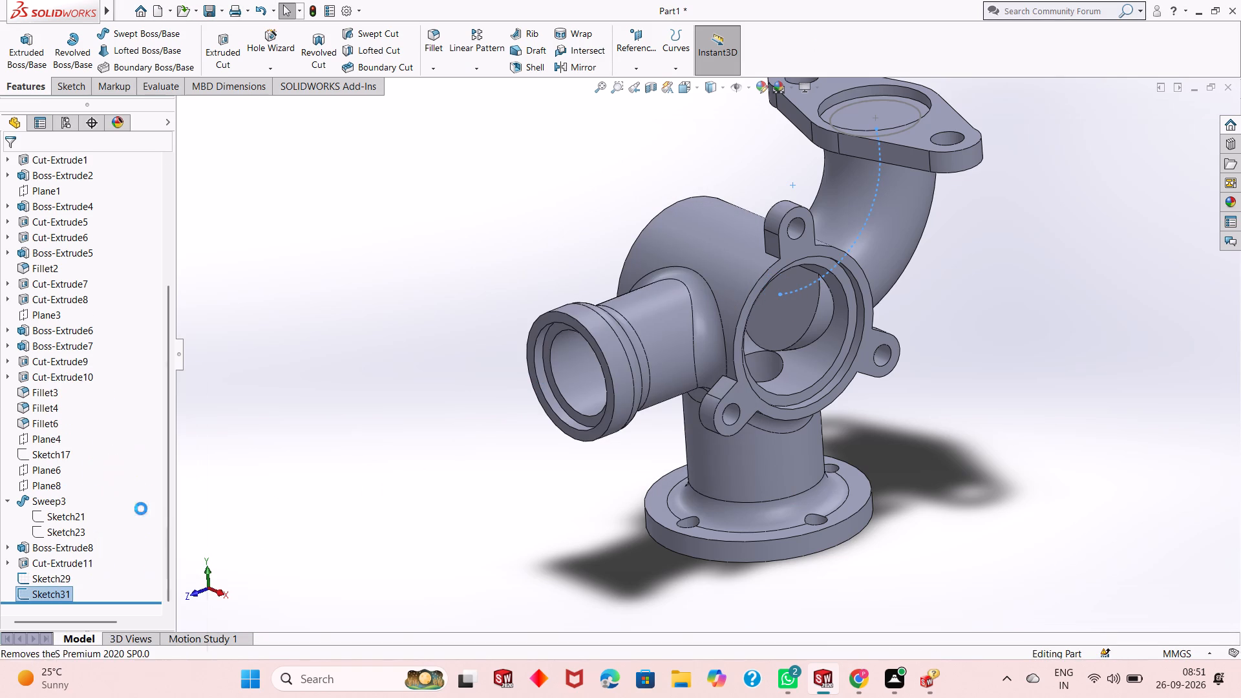
pyautogui.click(723, 253)
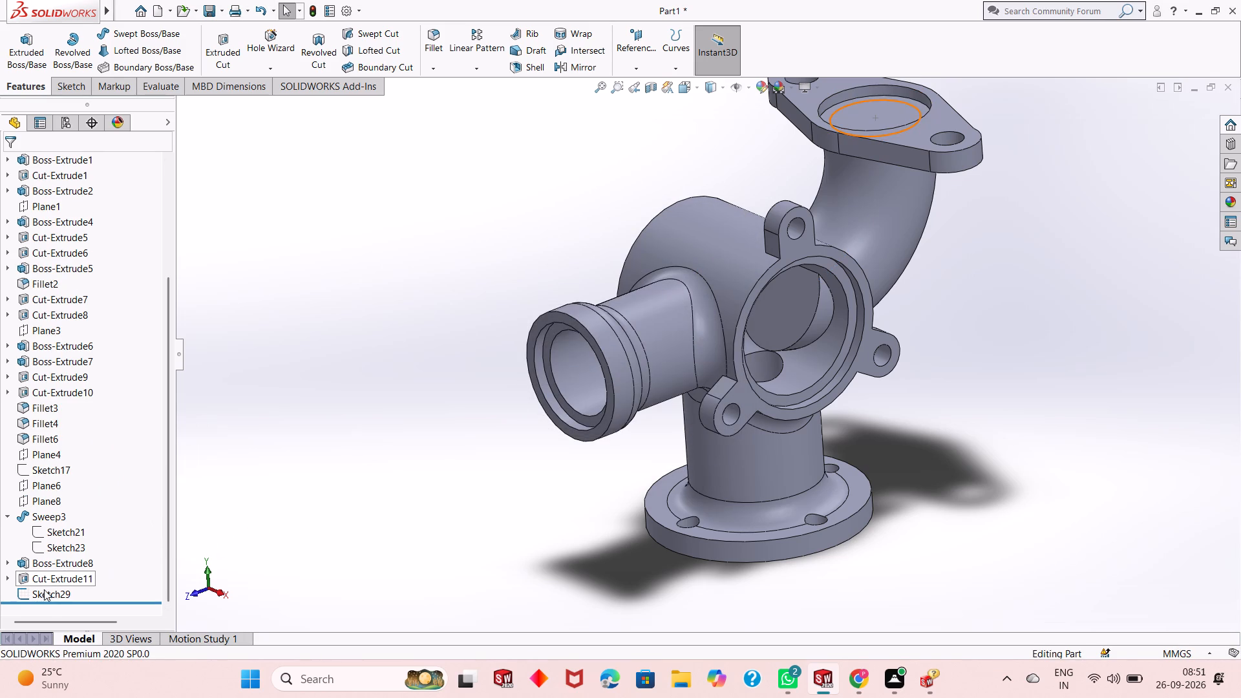
pyautogui.rightClick(43, 591)
pyautogui.click(87, 505)
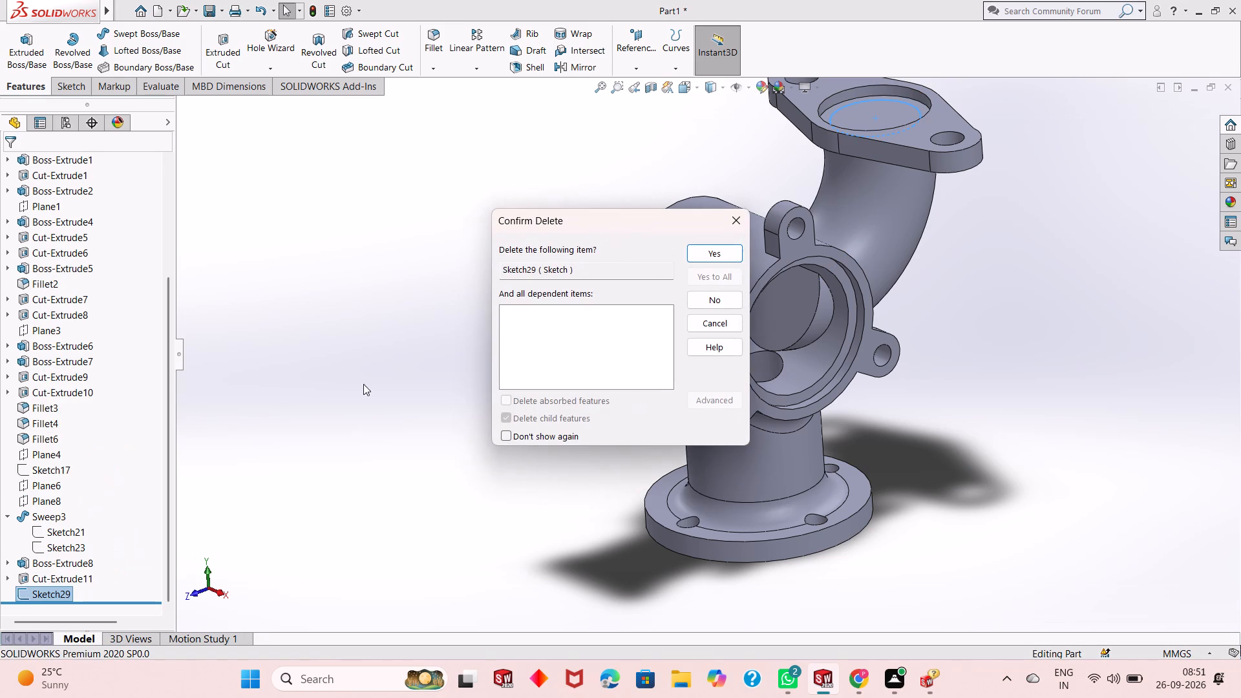
pyautogui.click(712, 248)
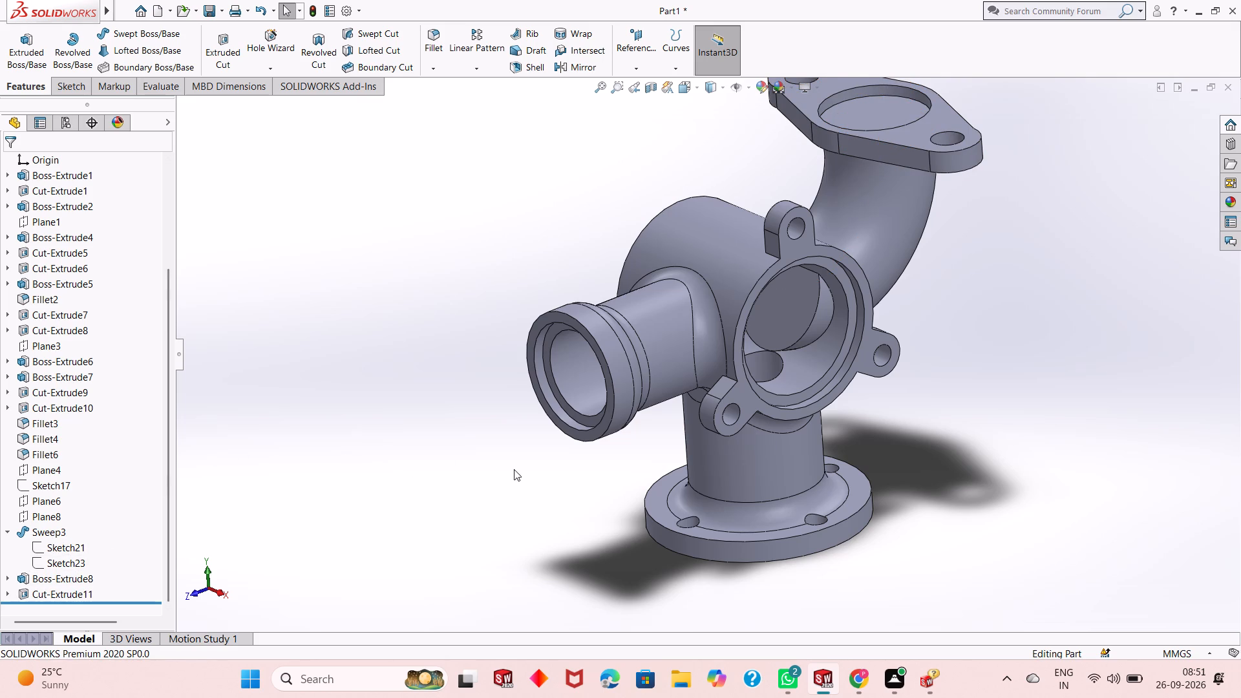
# Start a new sketch on Plane6, the horizontal plane at the oval flange.
pyautogui.scroll(3, 509, 469)
pyautogui.scroll(-1, 1002, 330)
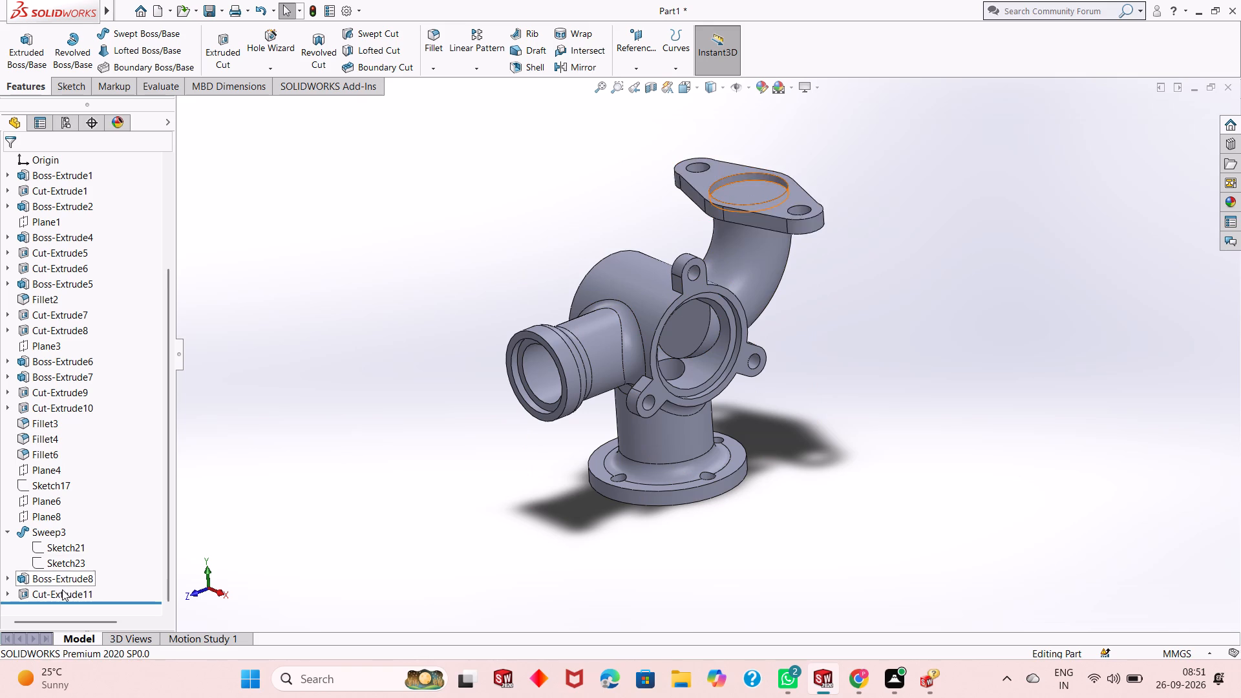
pyautogui.click(8, 531)
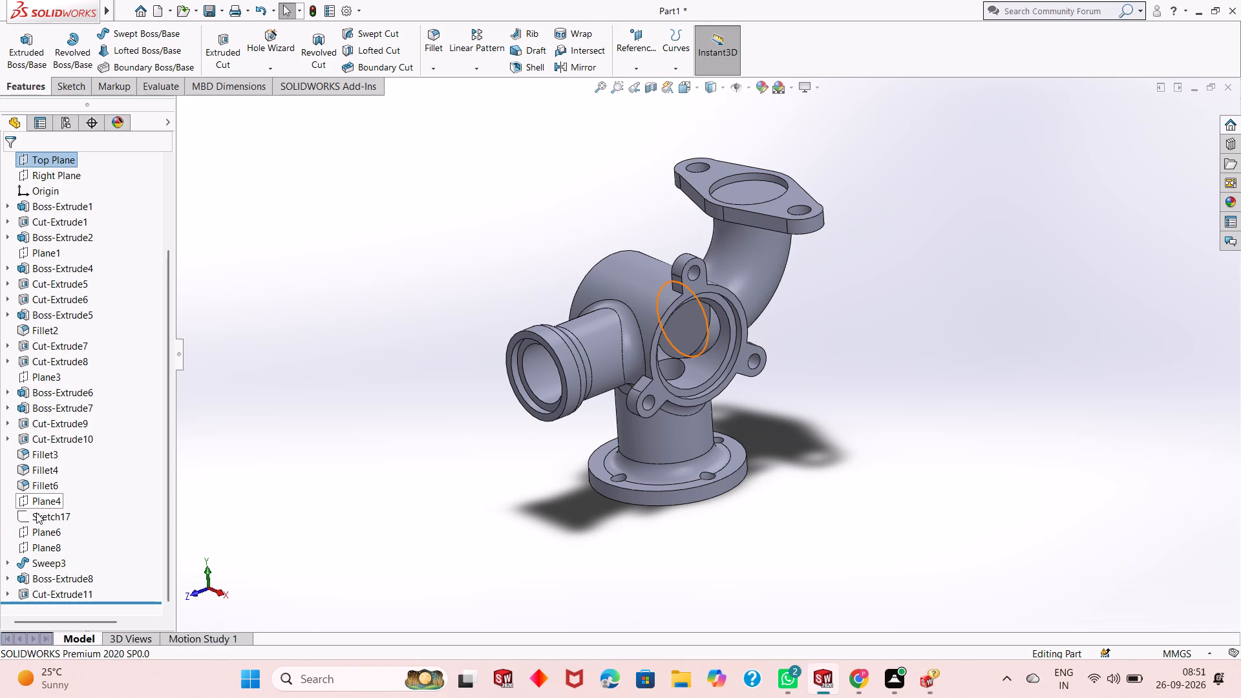
pyautogui.click(39, 530)
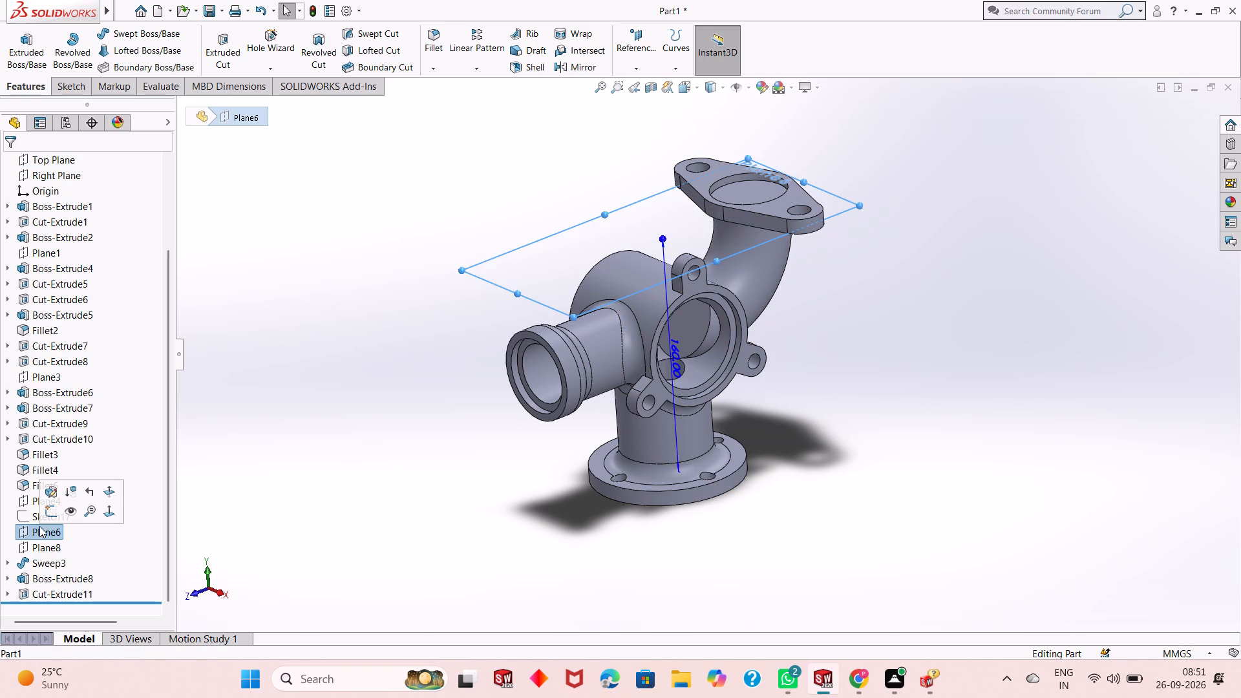
pyautogui.click(48, 510)
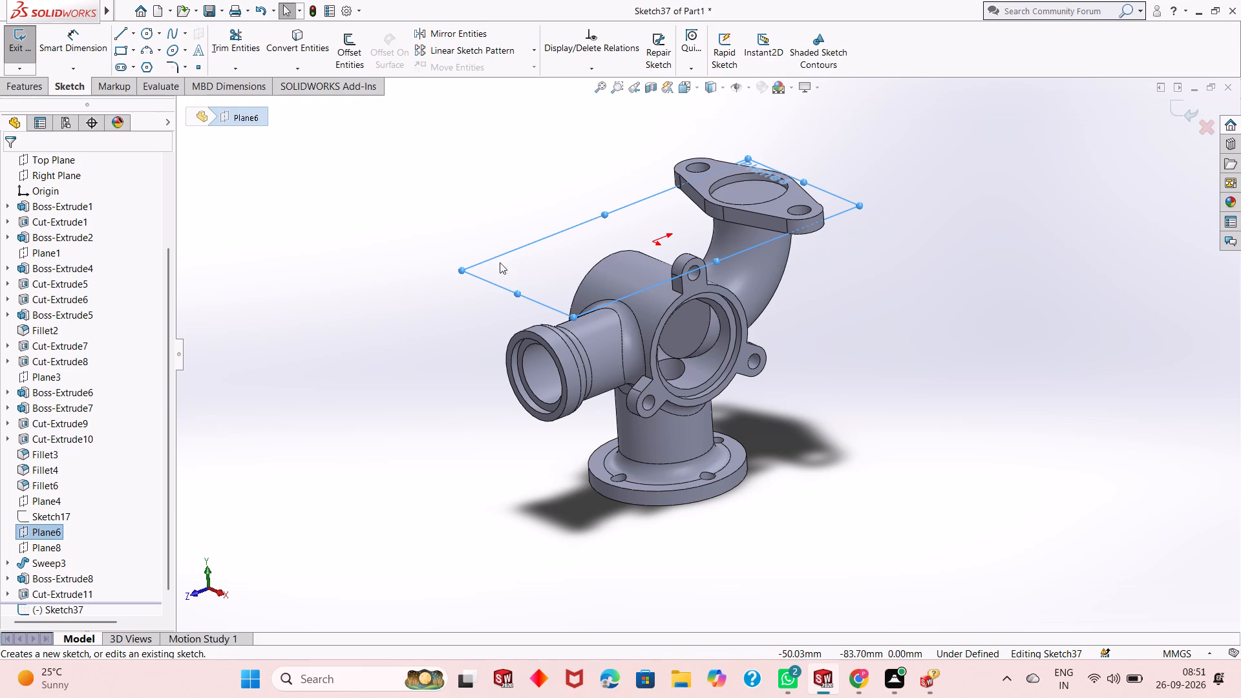
pyautogui.rightClick(518, 275)
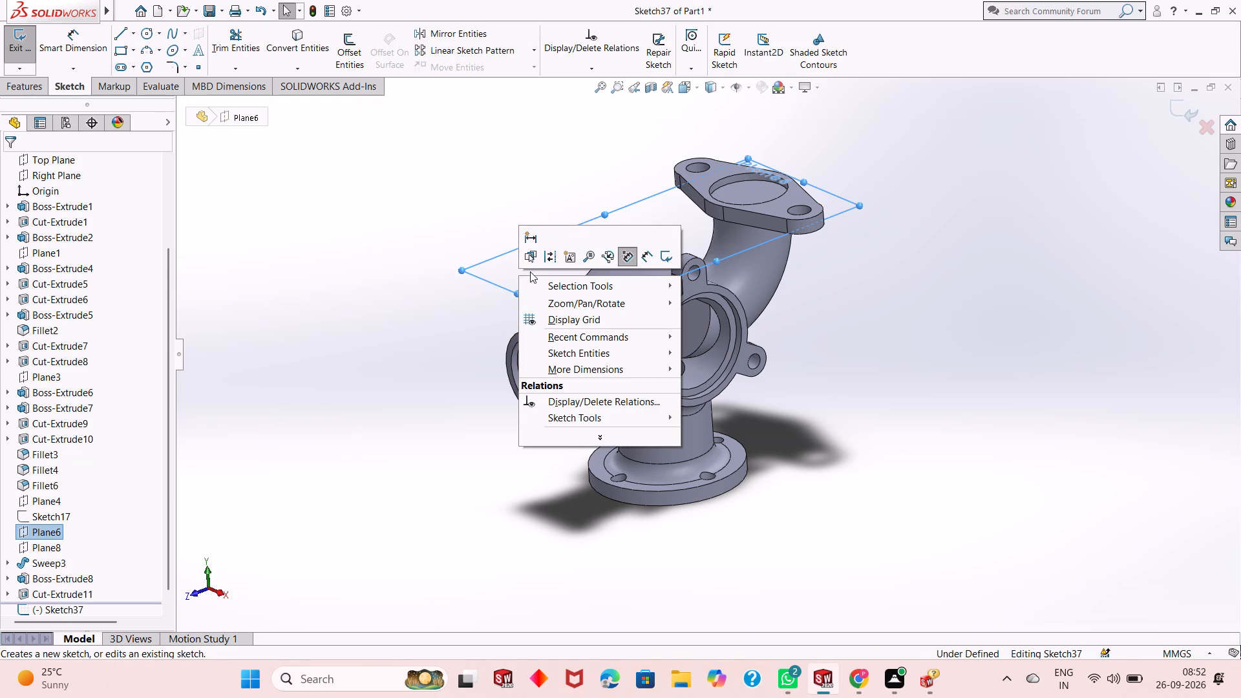
pyautogui.click(489, 195)
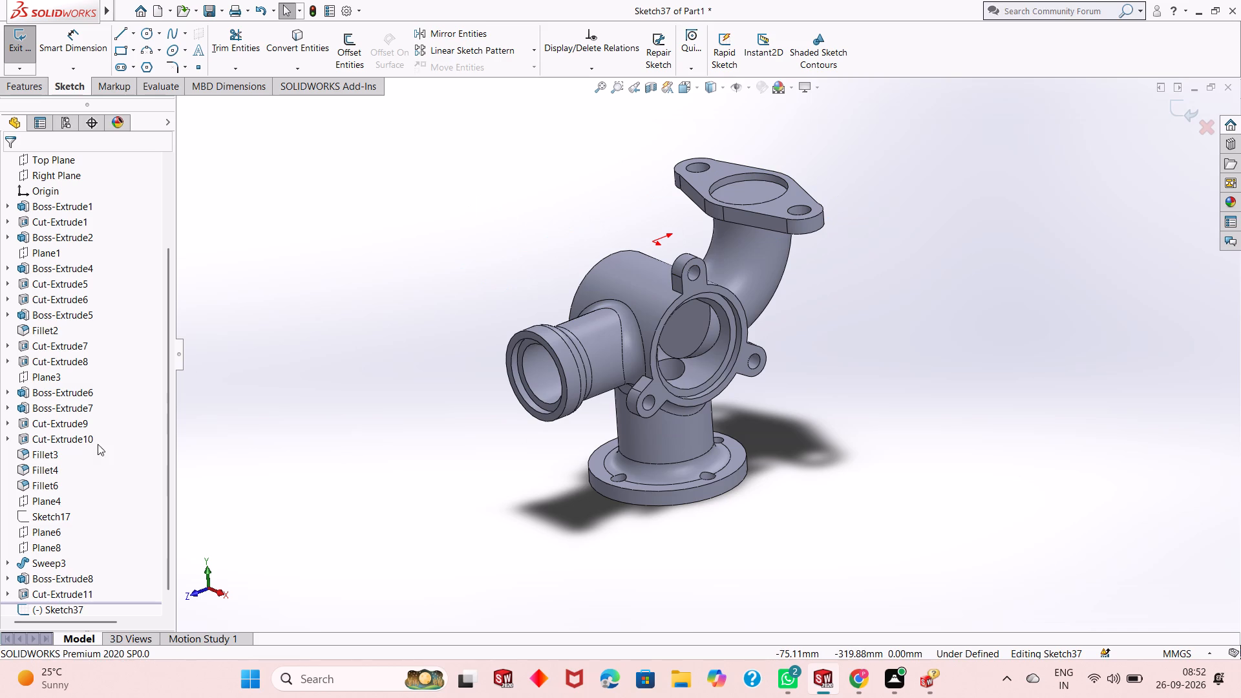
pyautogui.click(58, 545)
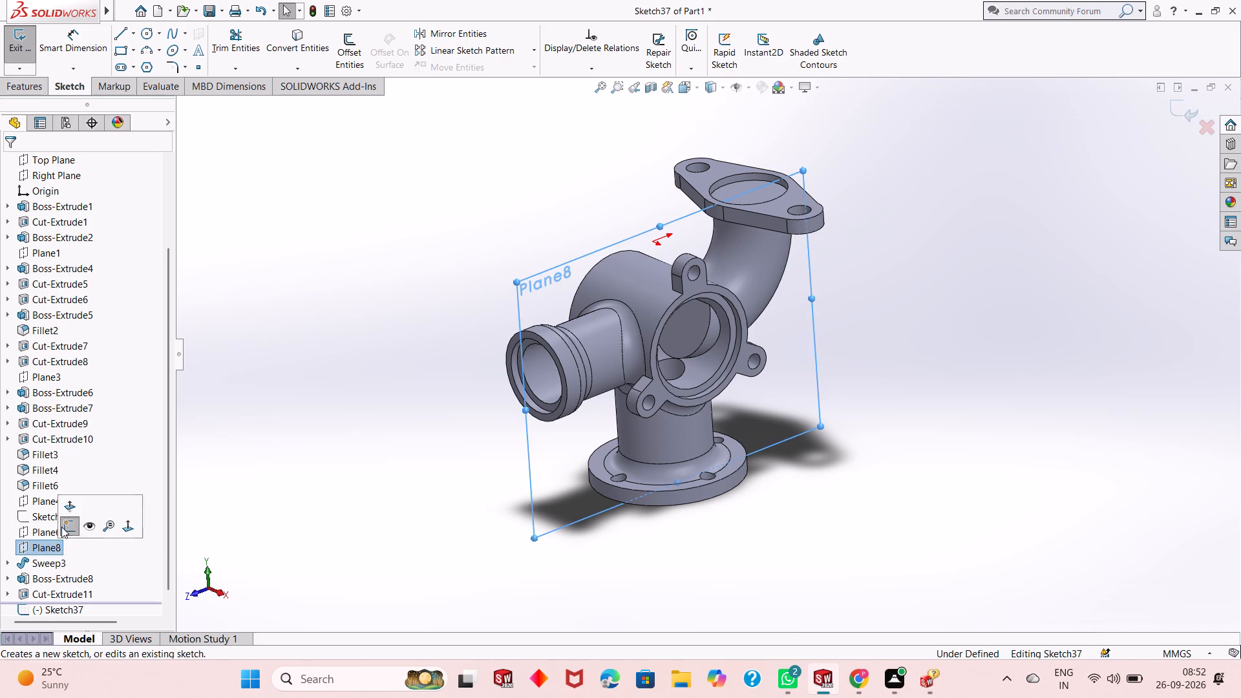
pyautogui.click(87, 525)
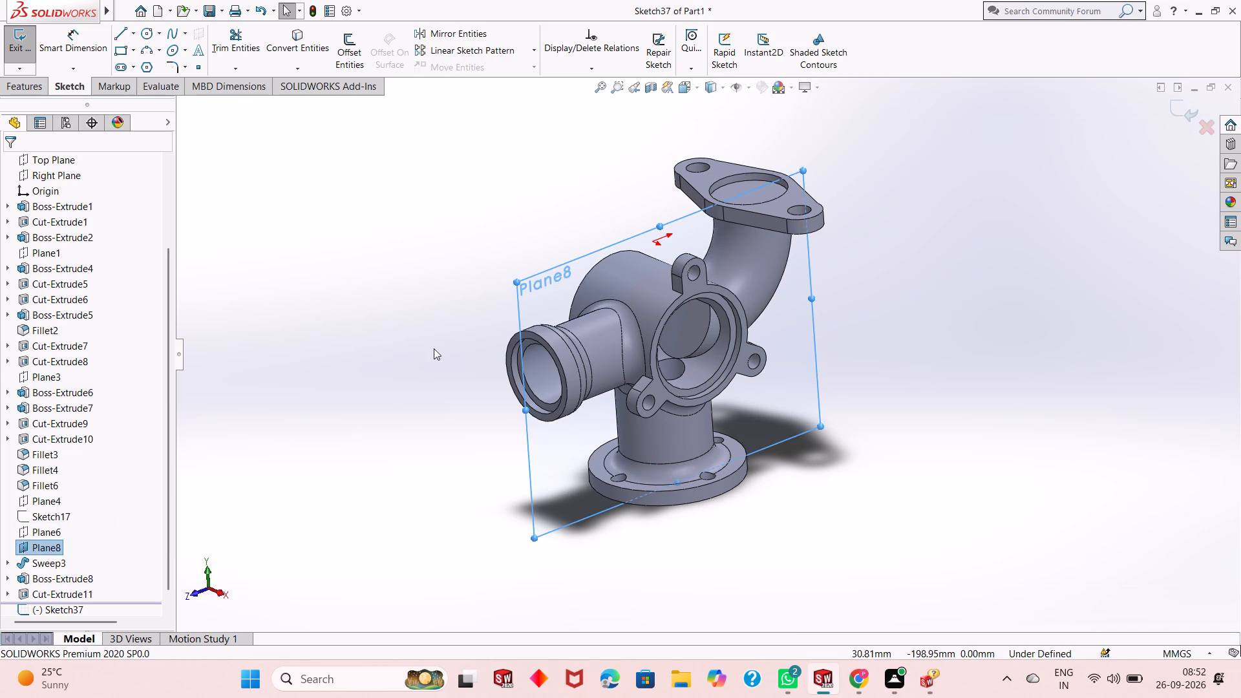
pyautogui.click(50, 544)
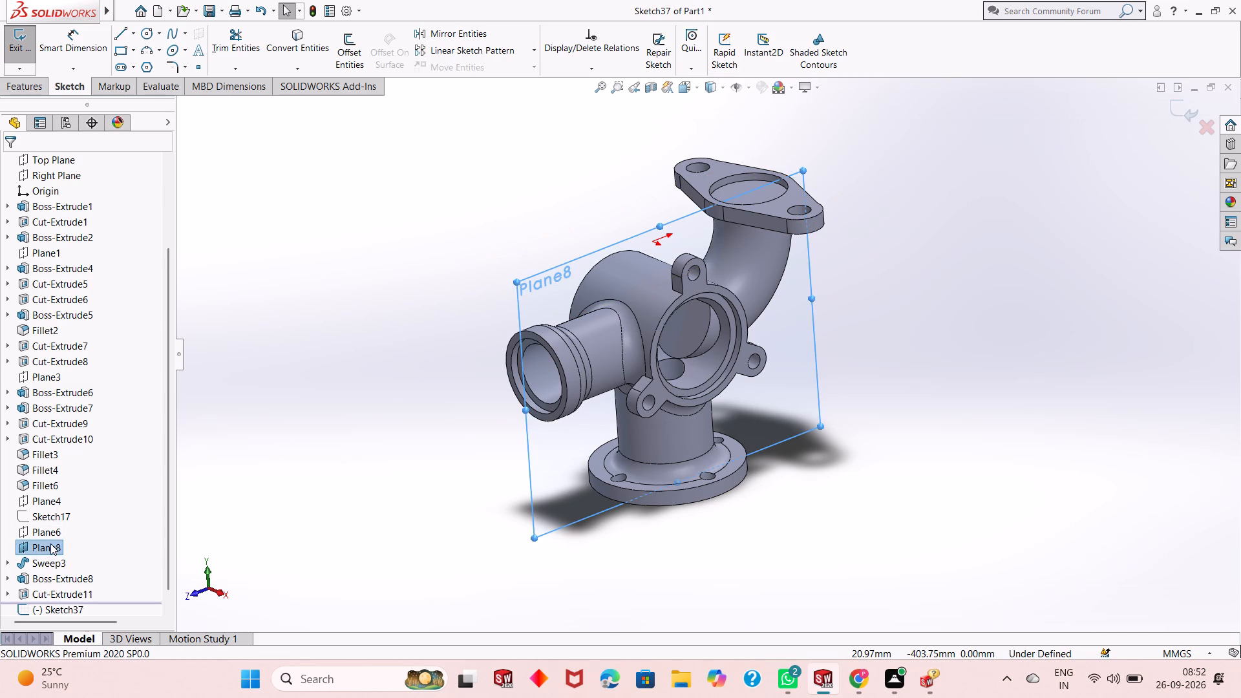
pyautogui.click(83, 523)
# Make Plane6 visible in the model.
pyautogui.click(61, 532)
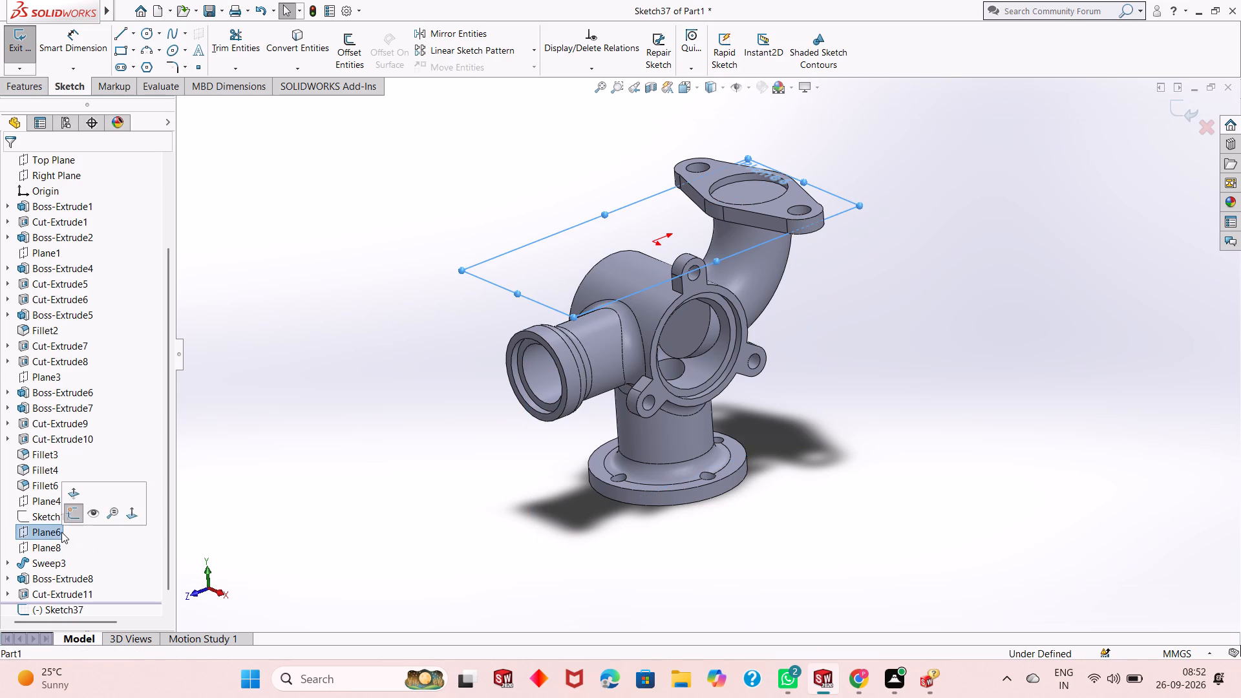
pyautogui.click(93, 517)
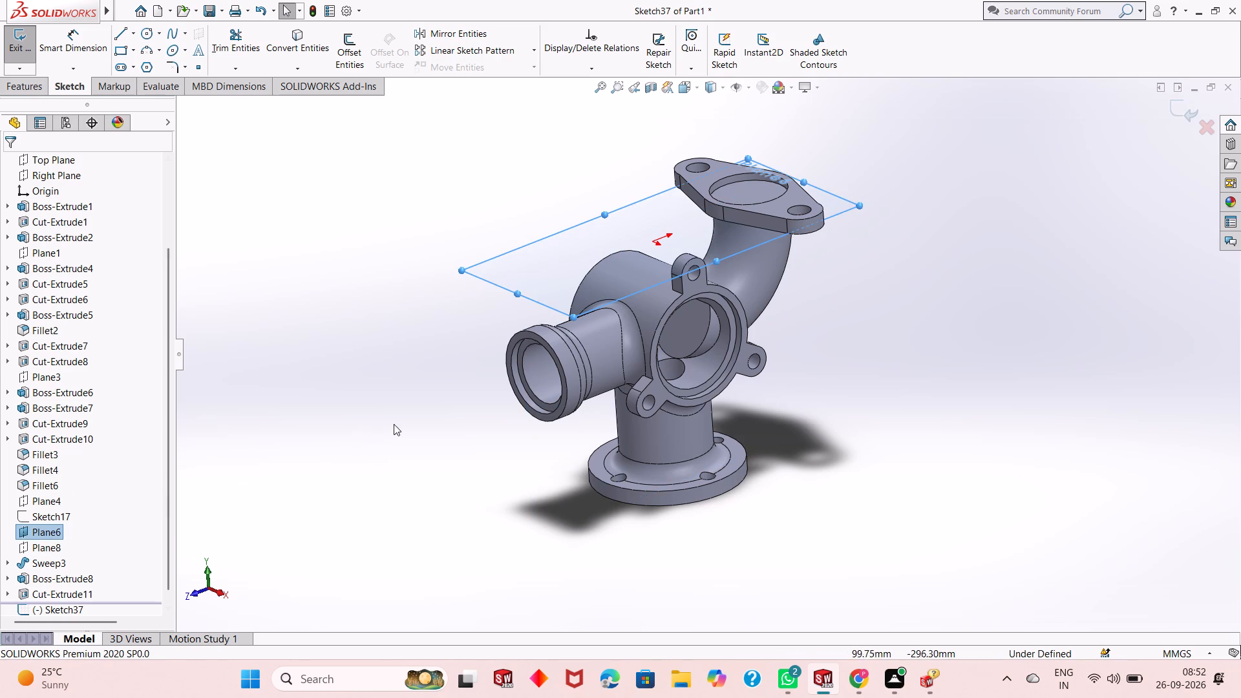
pyautogui.rightClick(534, 266)
pyautogui.click(469, 297)
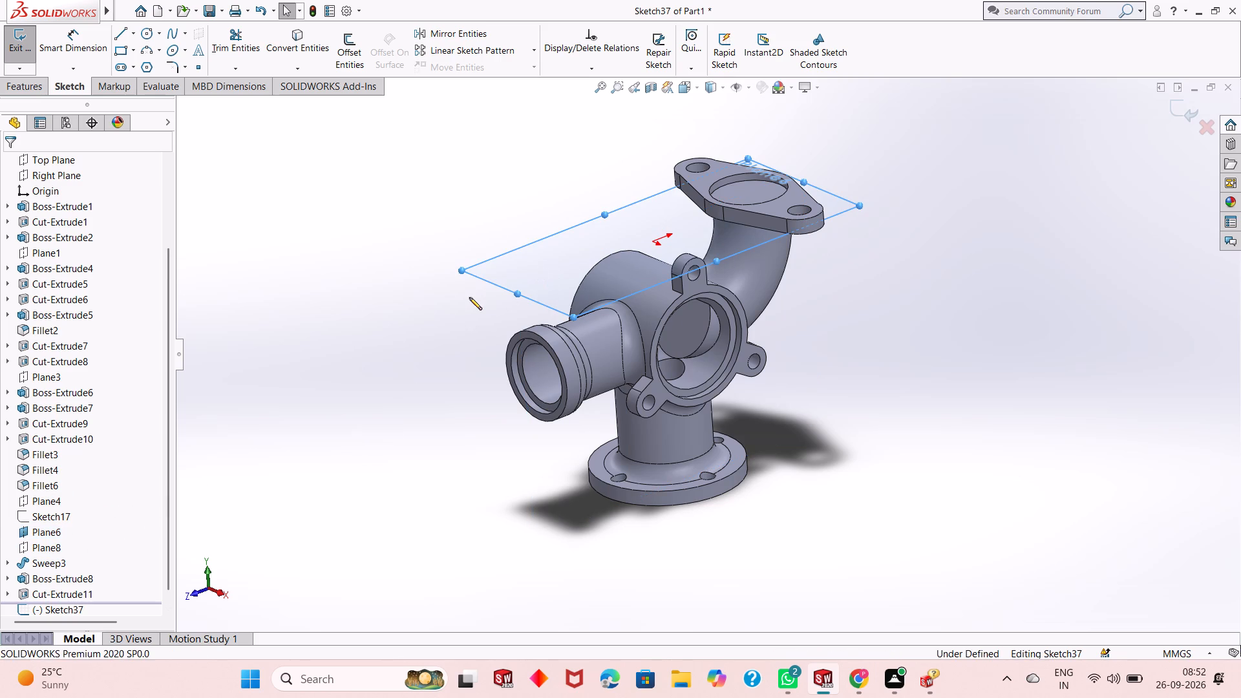
pyautogui.click(520, 268)
pyautogui.rightClick(520, 268)
pyautogui.click(425, 320)
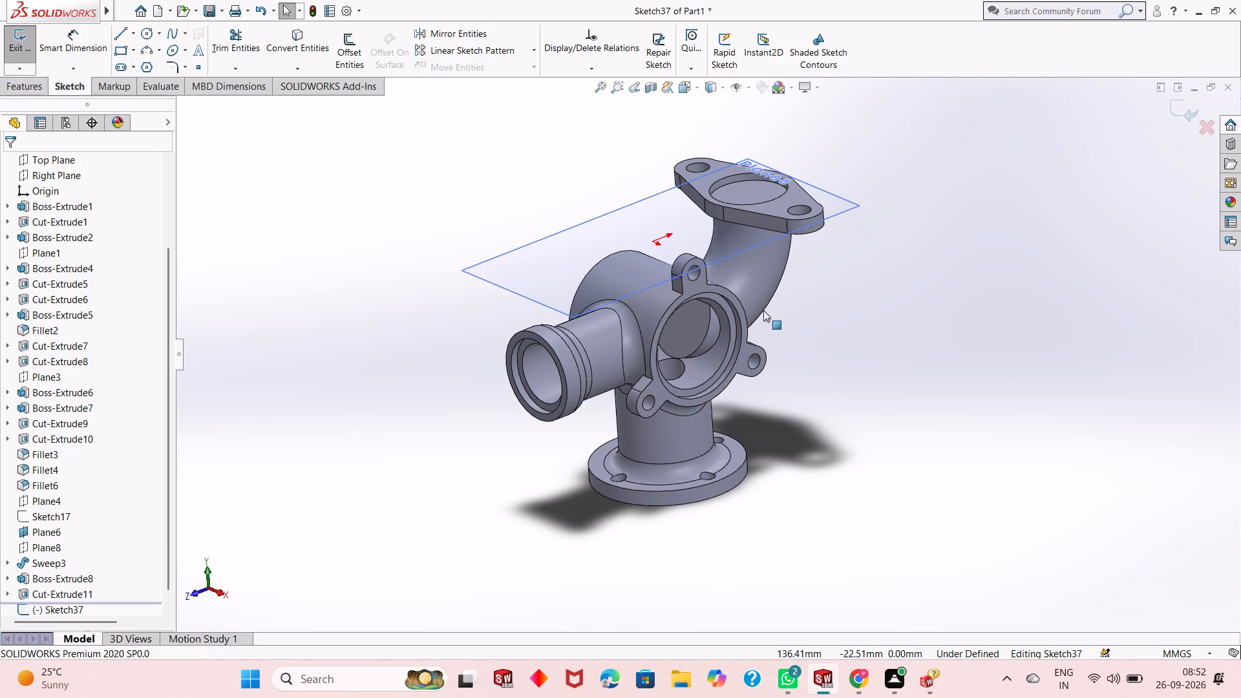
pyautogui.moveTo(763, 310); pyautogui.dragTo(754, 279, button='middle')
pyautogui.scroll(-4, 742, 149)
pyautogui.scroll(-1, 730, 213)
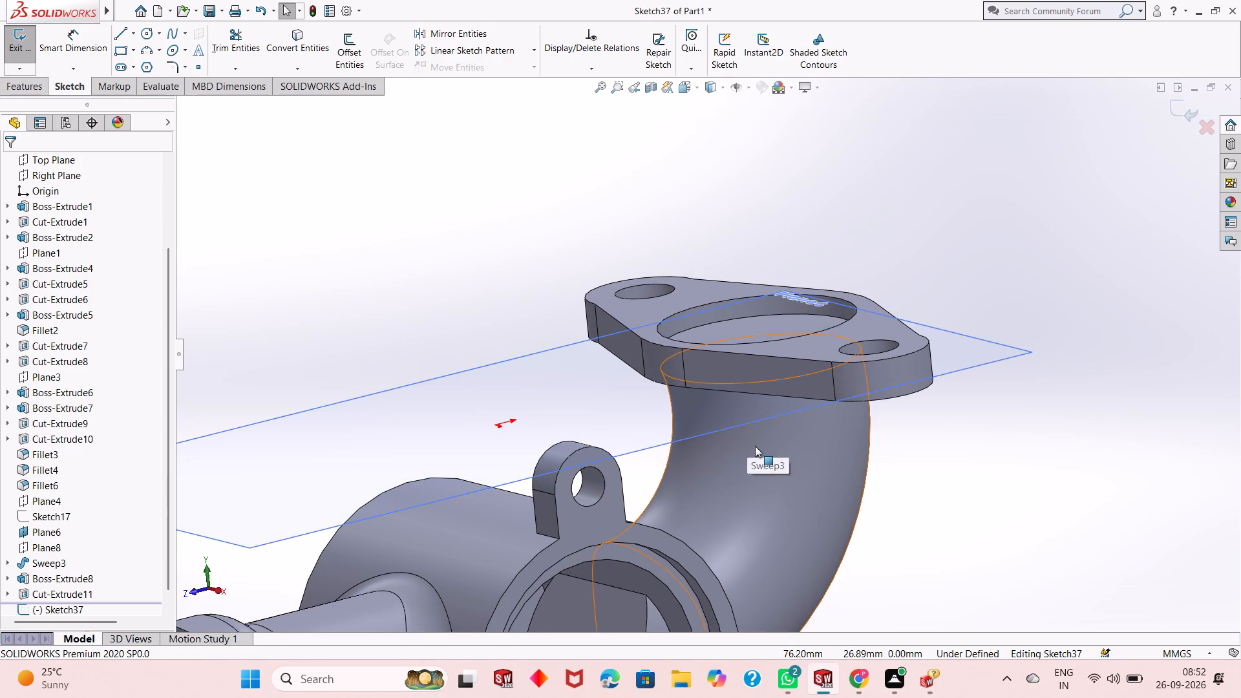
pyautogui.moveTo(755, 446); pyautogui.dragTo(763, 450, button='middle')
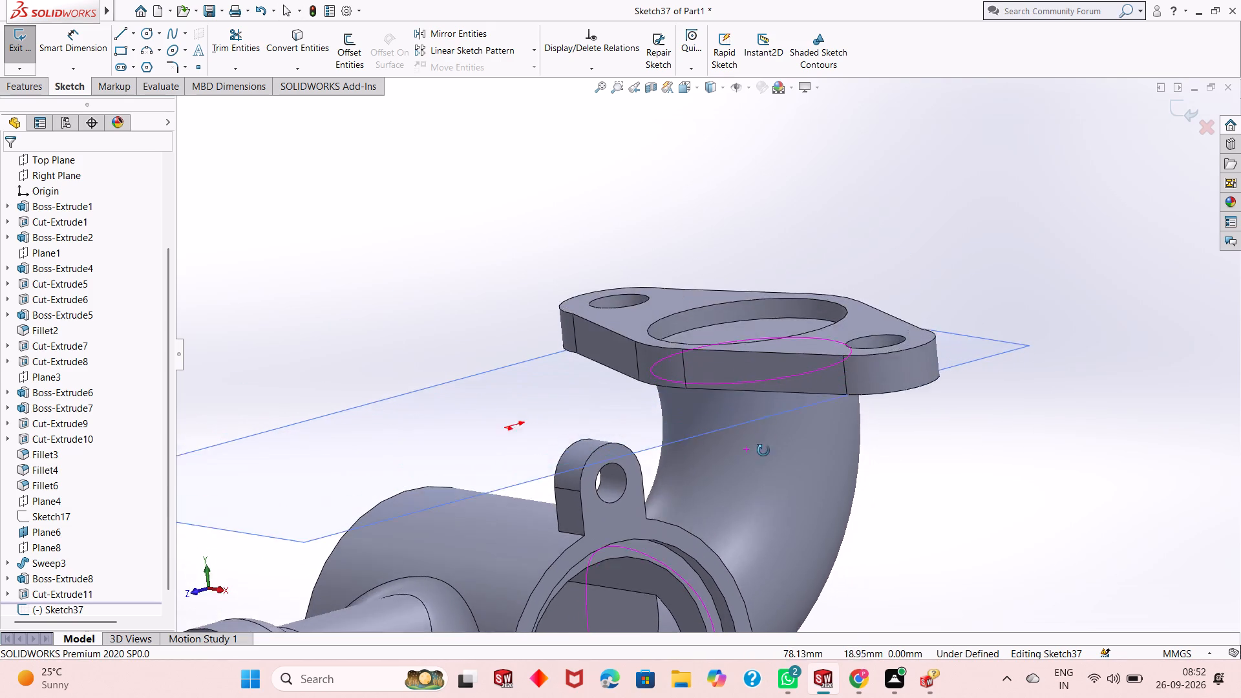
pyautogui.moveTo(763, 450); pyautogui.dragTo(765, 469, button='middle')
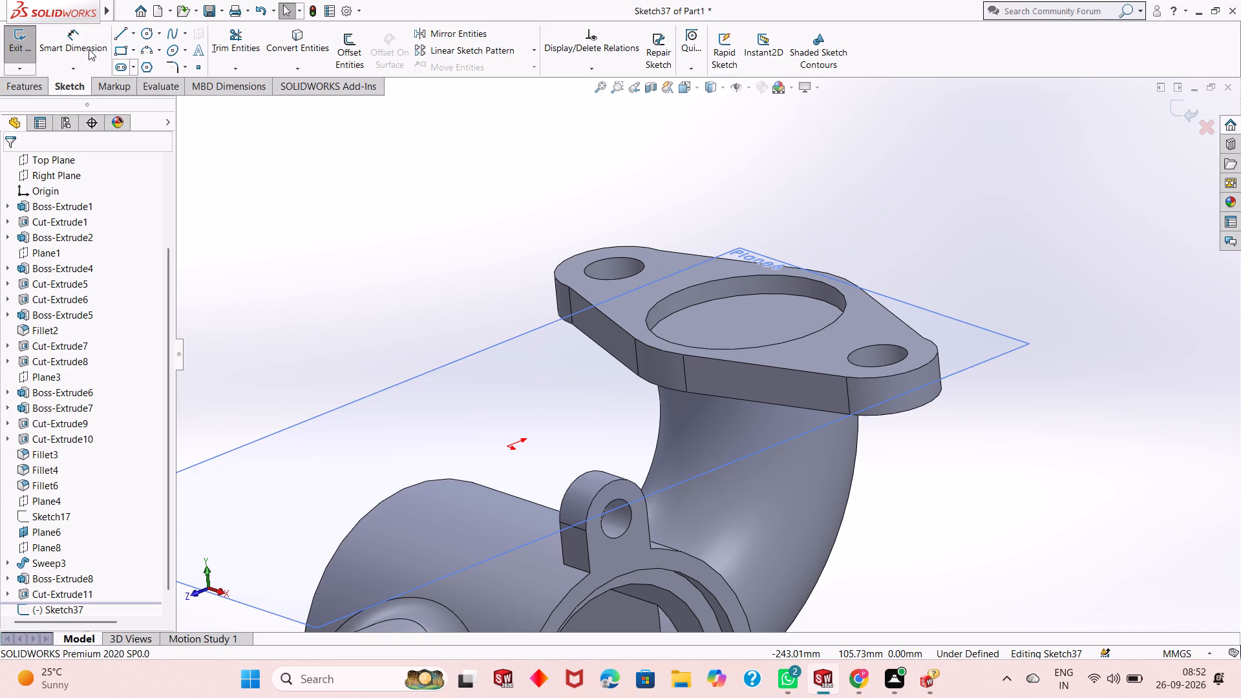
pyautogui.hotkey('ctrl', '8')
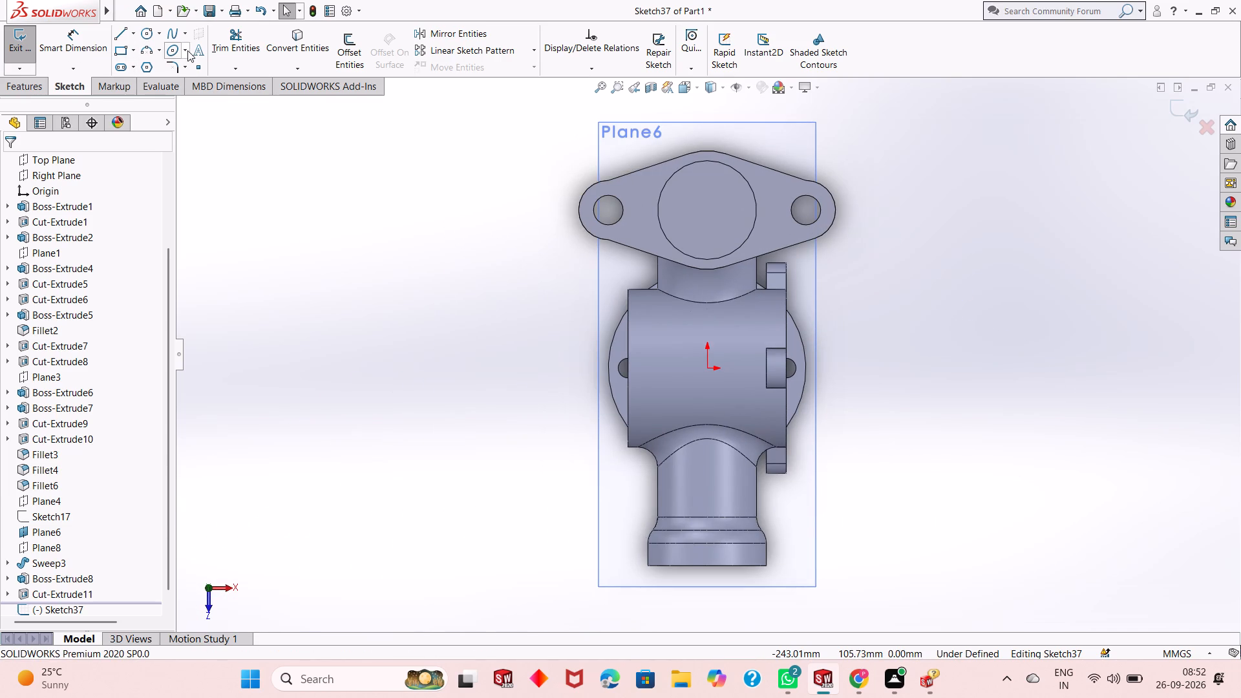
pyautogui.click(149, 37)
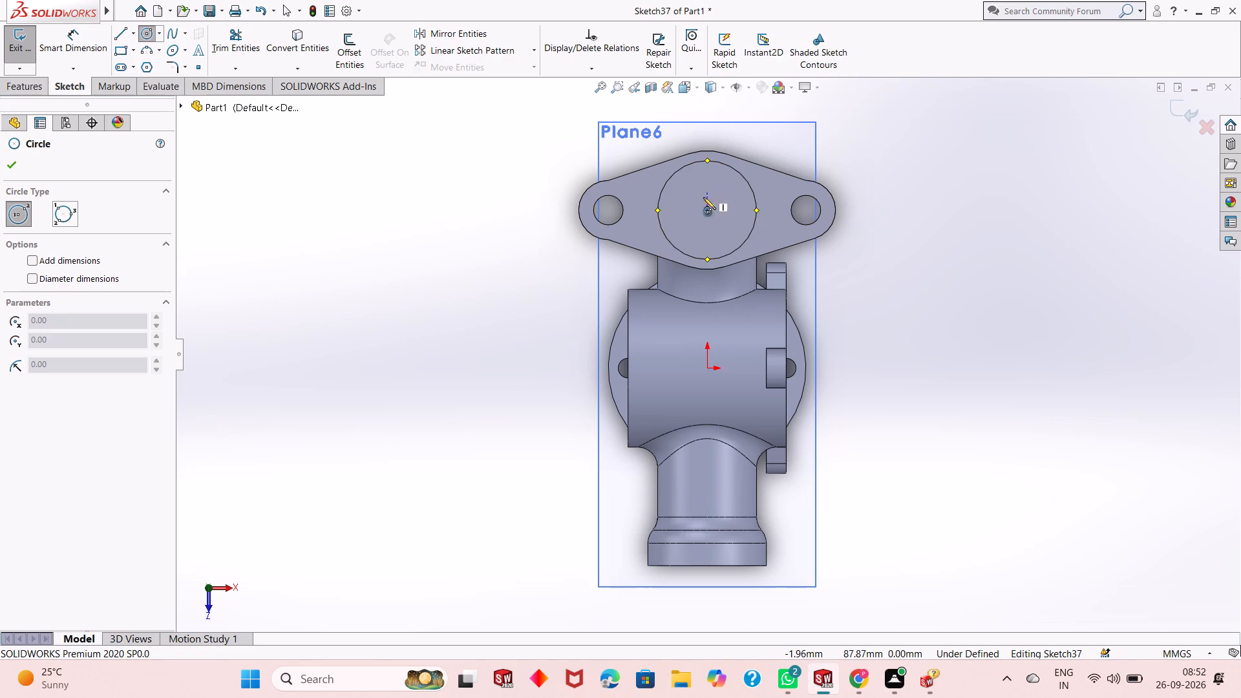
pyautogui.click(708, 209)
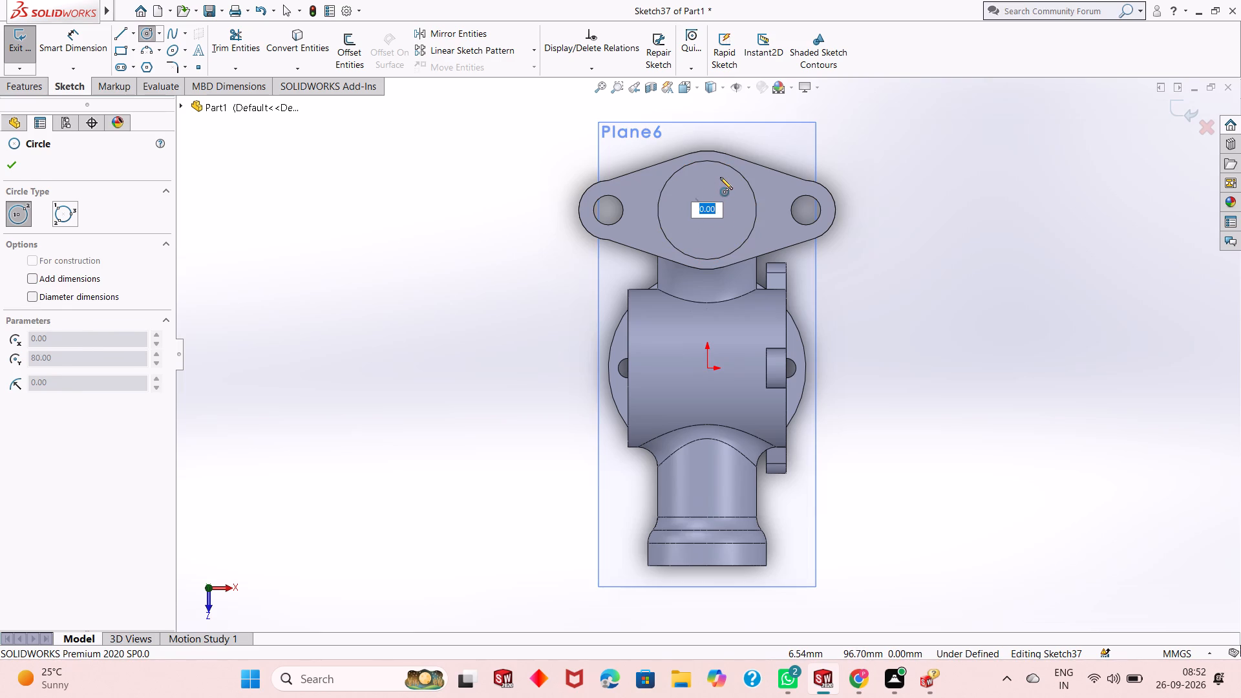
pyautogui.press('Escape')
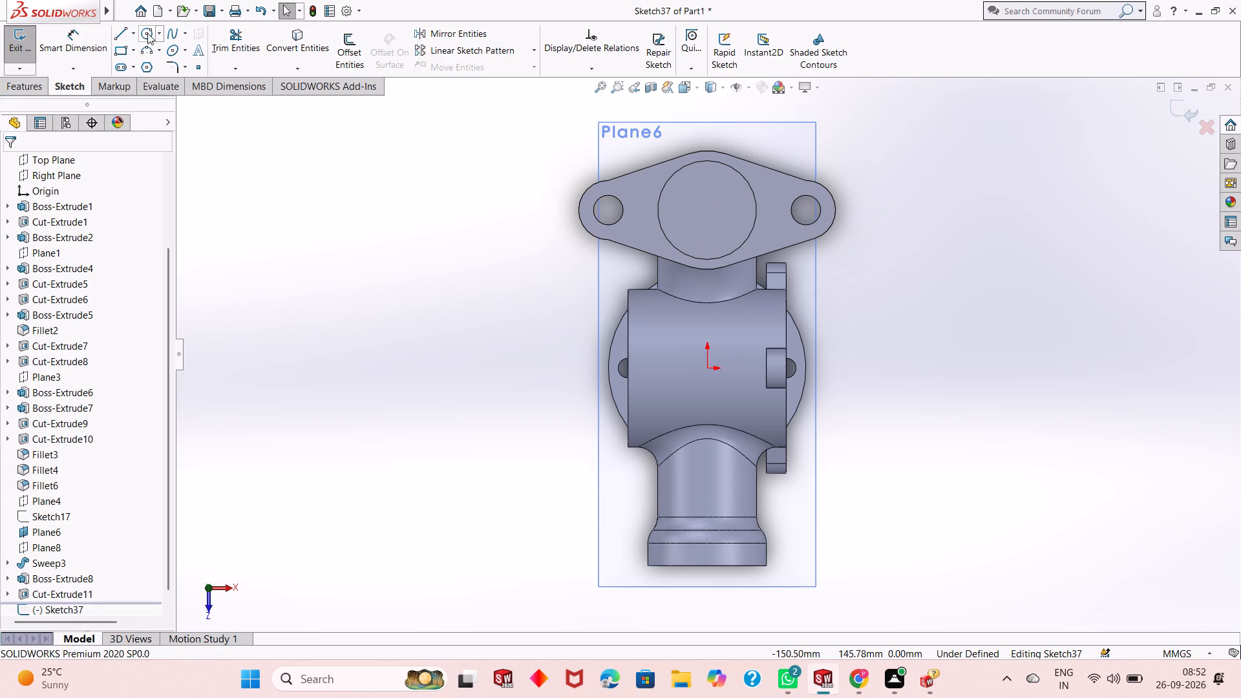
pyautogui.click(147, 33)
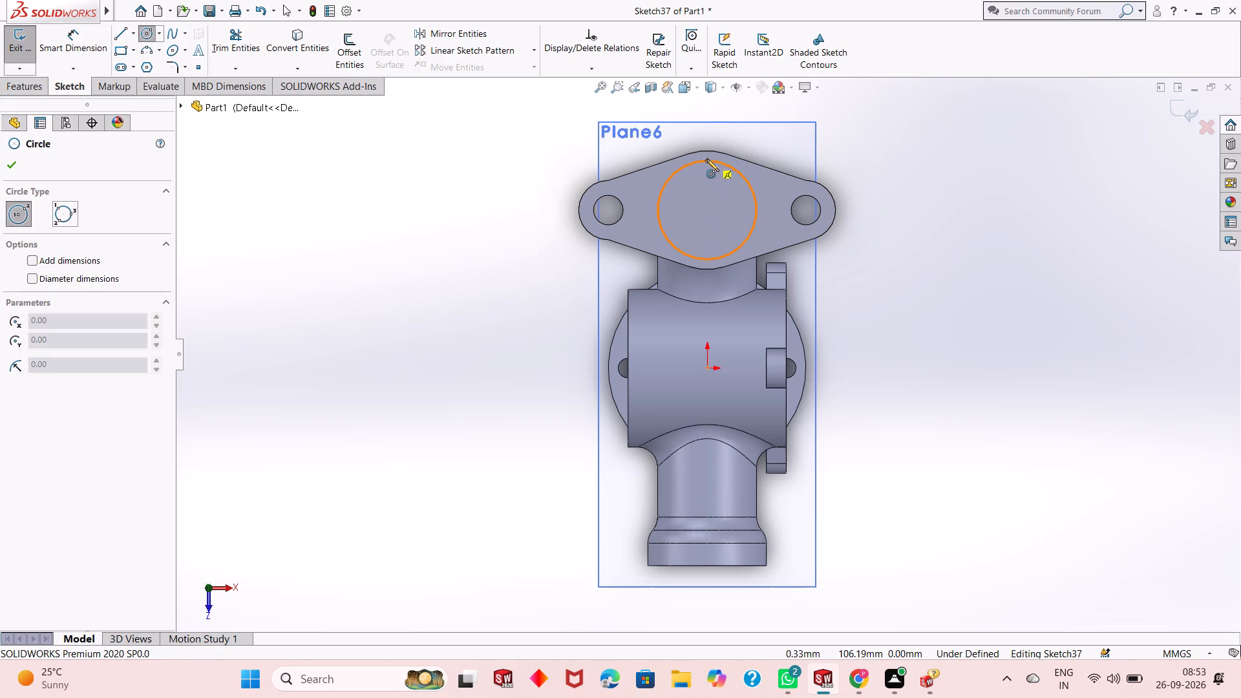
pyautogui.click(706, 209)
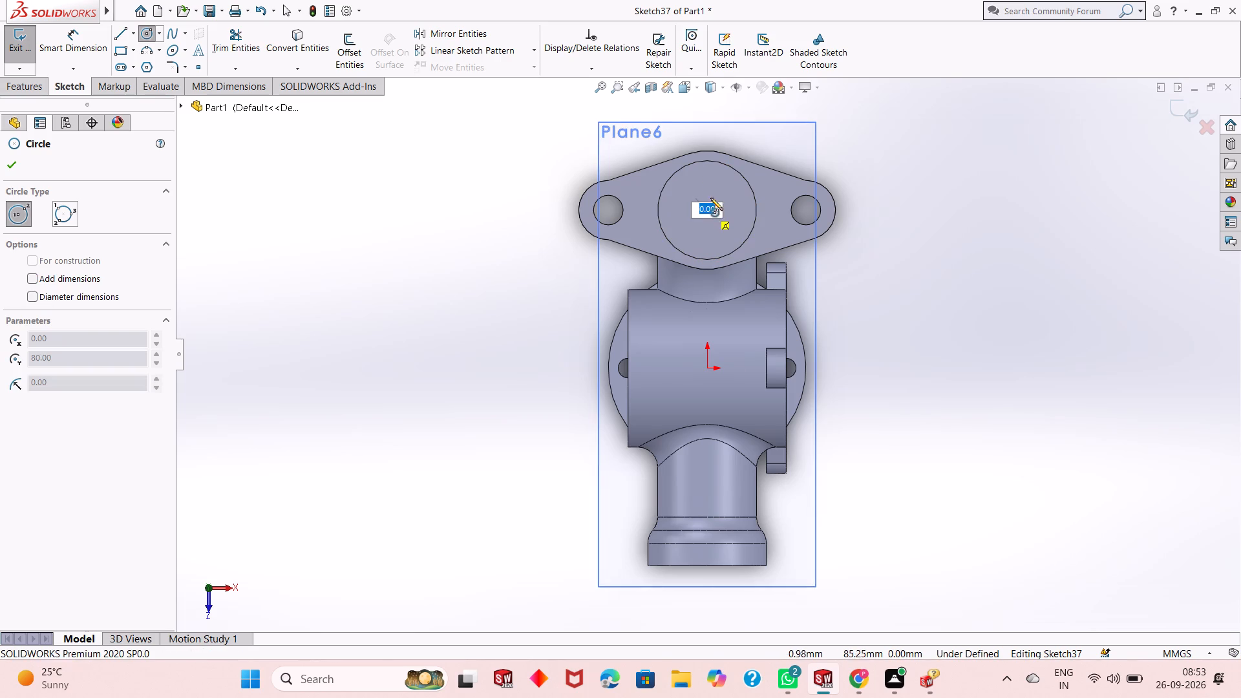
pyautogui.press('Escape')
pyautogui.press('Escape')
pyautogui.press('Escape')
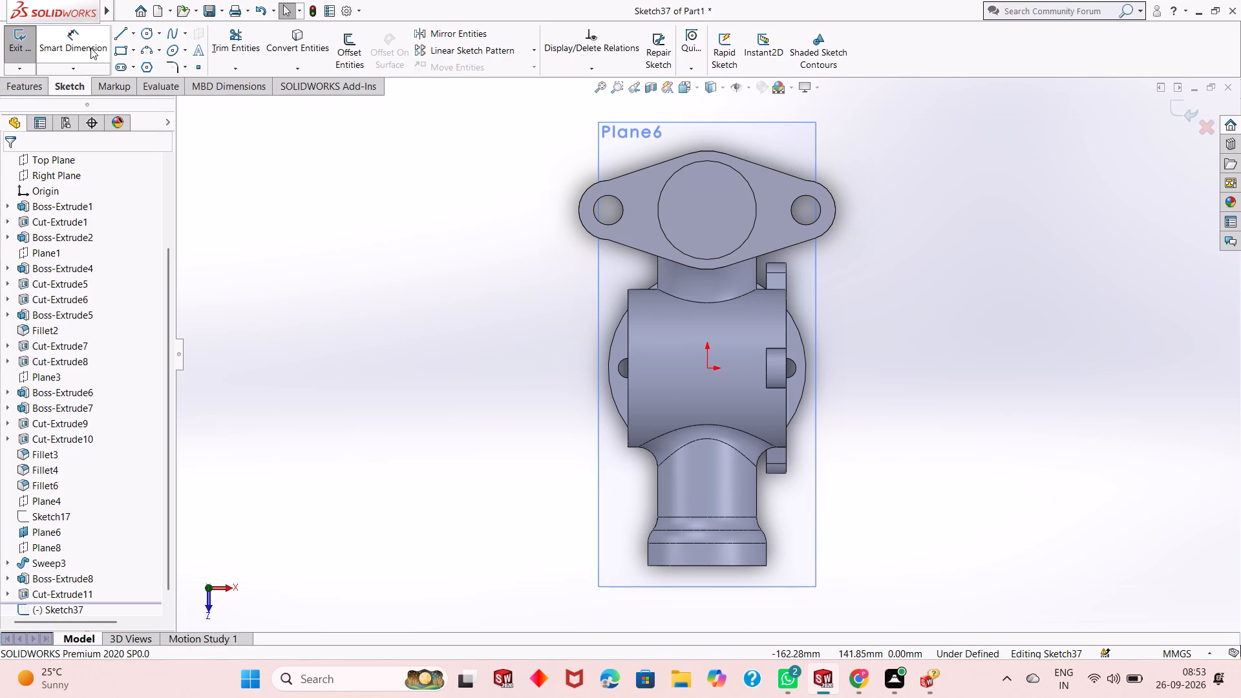
# Sketch a circle about 22.6 mm in diameter on Plane6, centred on the oval flange's round recess.
pyautogui.click(144, 34)
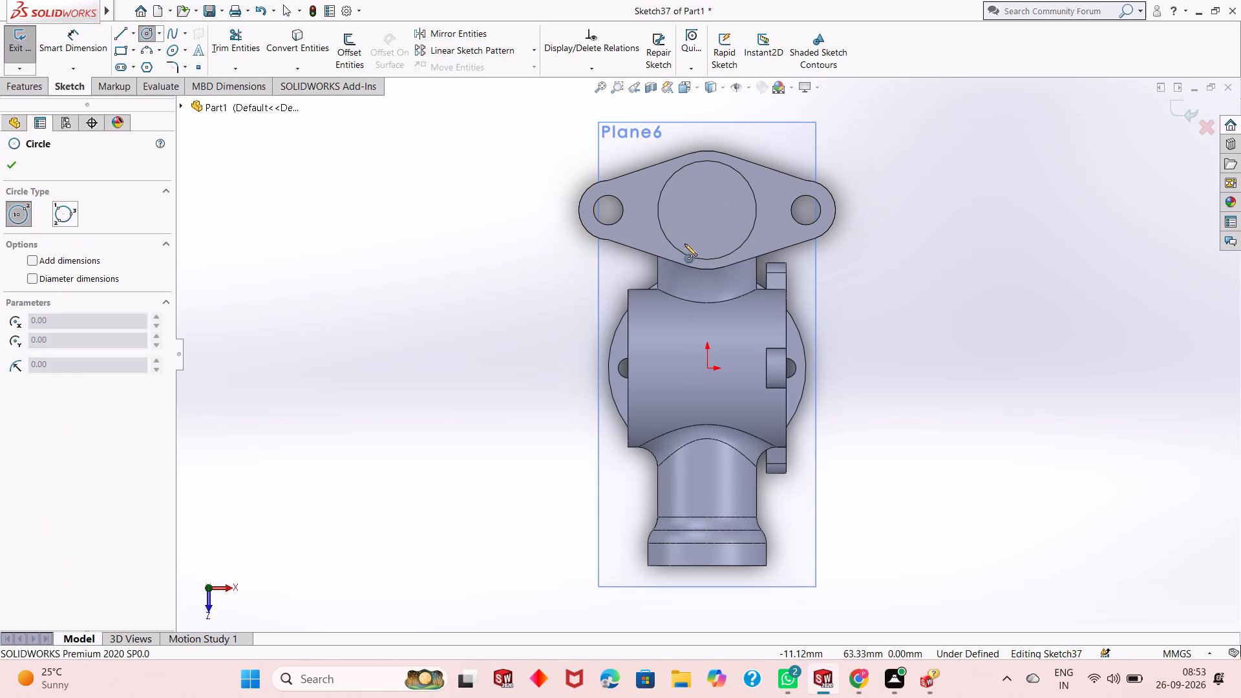
pyautogui.click(706, 209)
pyautogui.click(717, 190)
pyautogui.rightClick(352, 186)
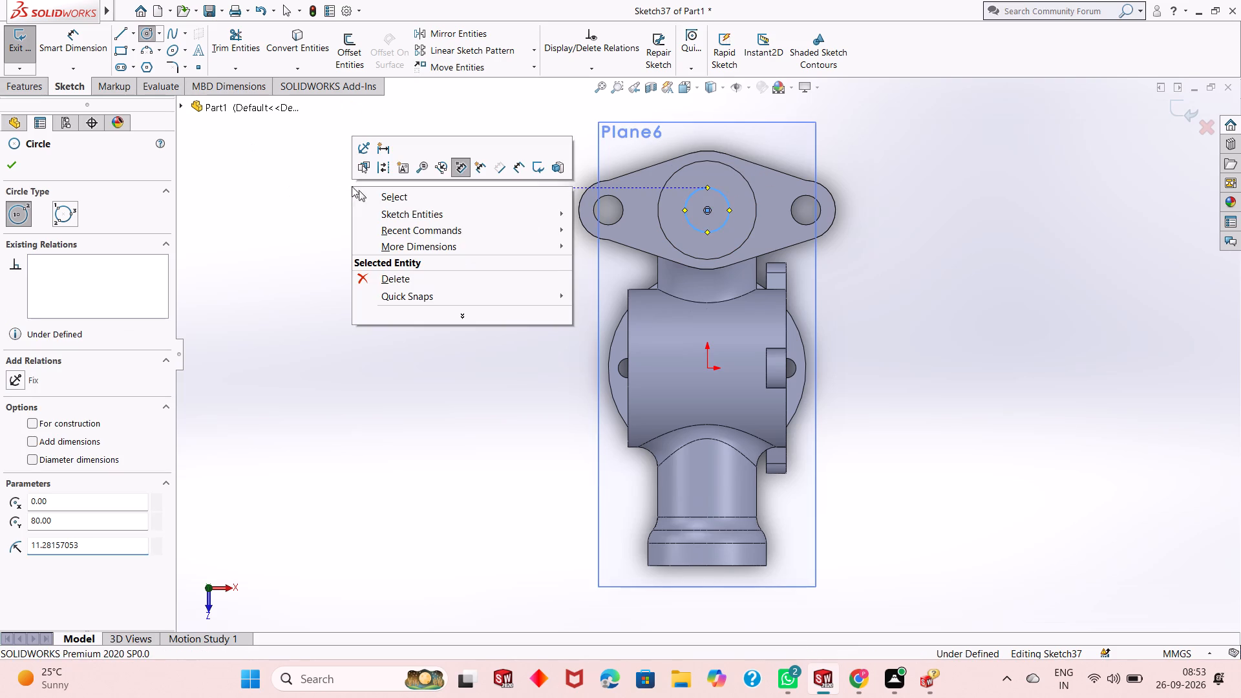
pyautogui.click(387, 196)
# Dimension the new circle's diameter as 40 mm and close the sketch.
pyautogui.click(80, 42)
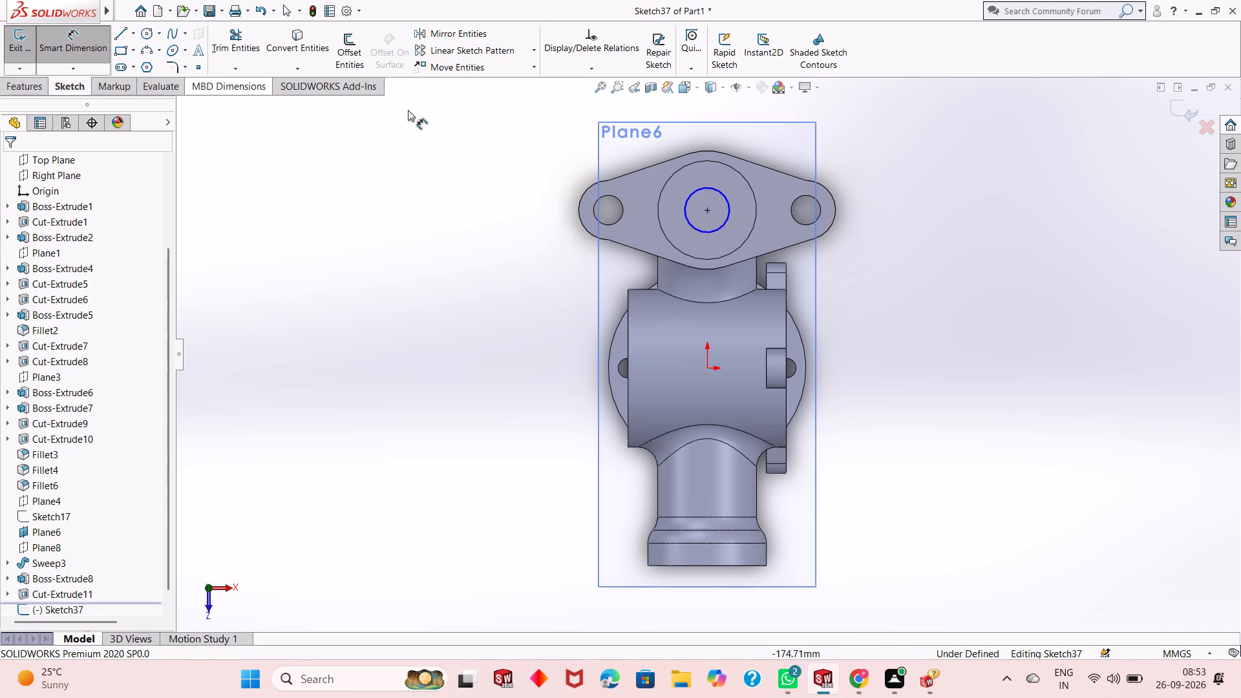
pyautogui.click(699, 229)
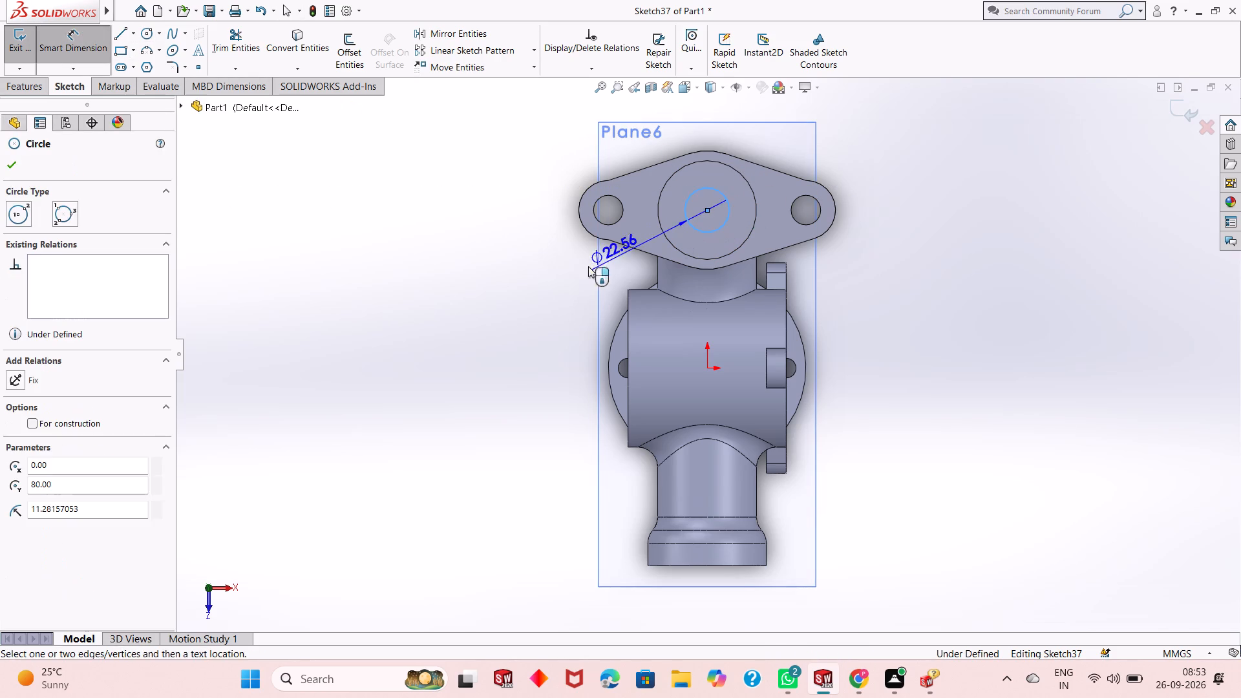
pyautogui.click(503, 313)
pyautogui.write('40')
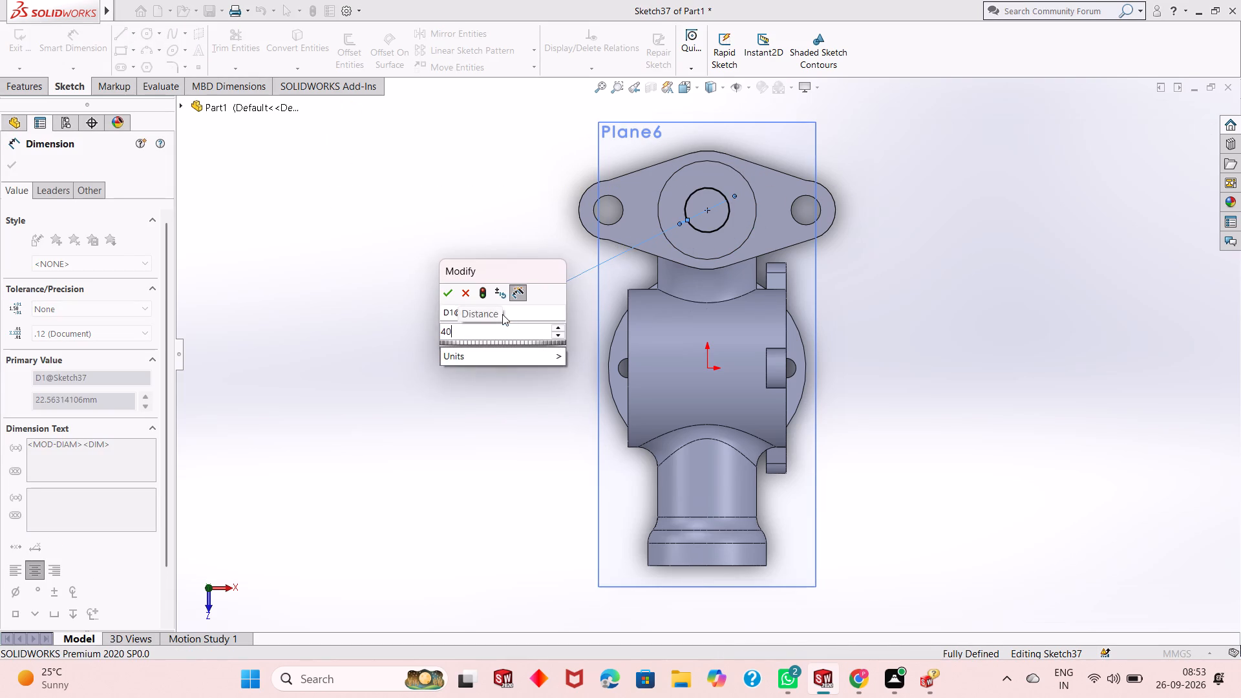
pyautogui.press('Return')
pyautogui.rightClick(469, 222)
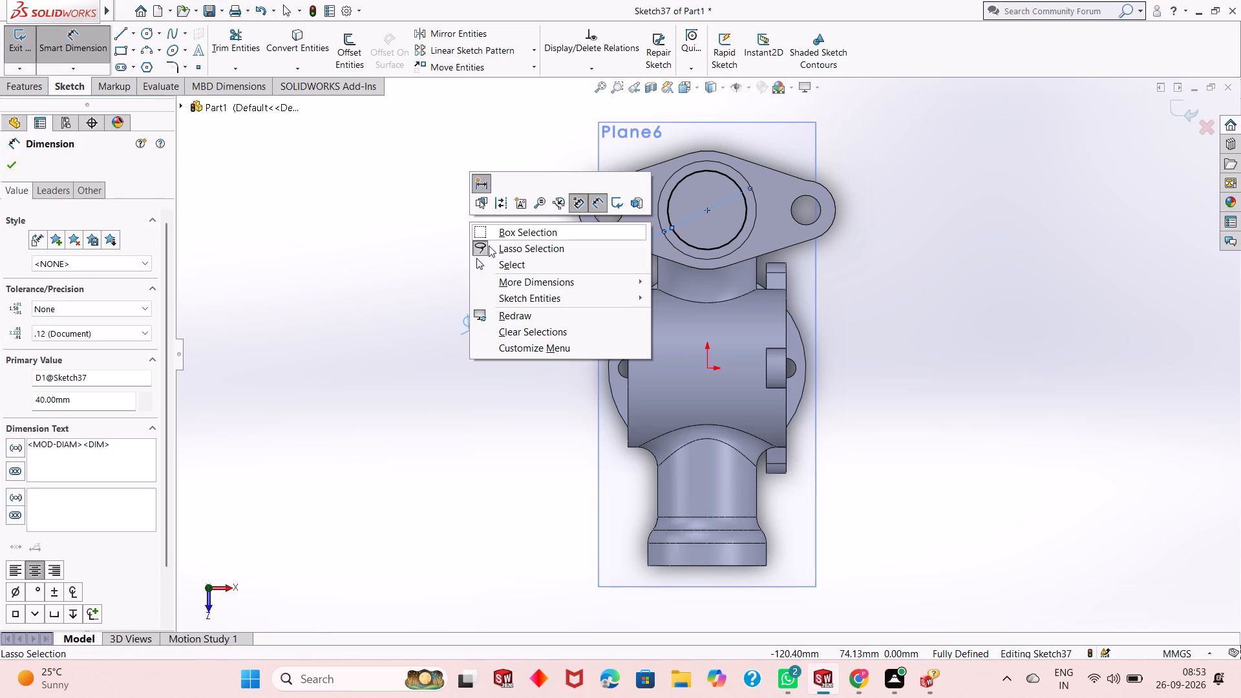
pyautogui.click(493, 256)
pyautogui.rightClick(483, 229)
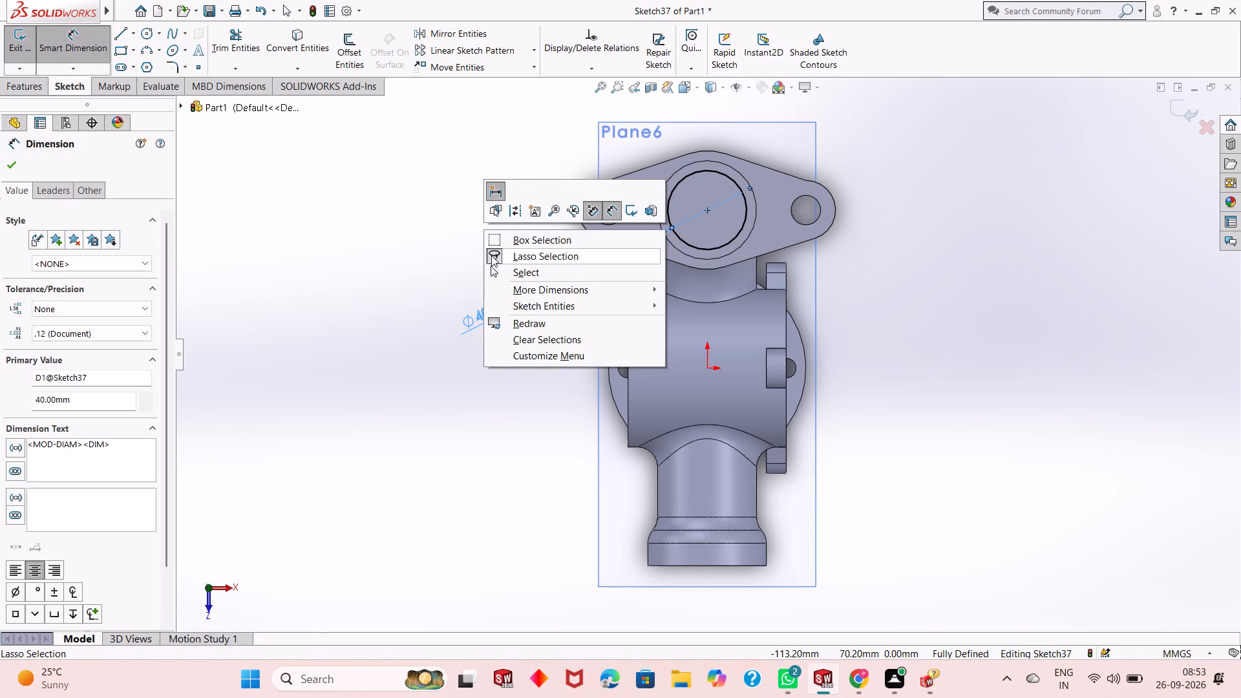
pyautogui.click(491, 255)
pyautogui.rightClick(488, 251)
pyautogui.click(528, 295)
pyautogui.moveTo(663, 370); pyautogui.dragTo(680, 289, button='middle')
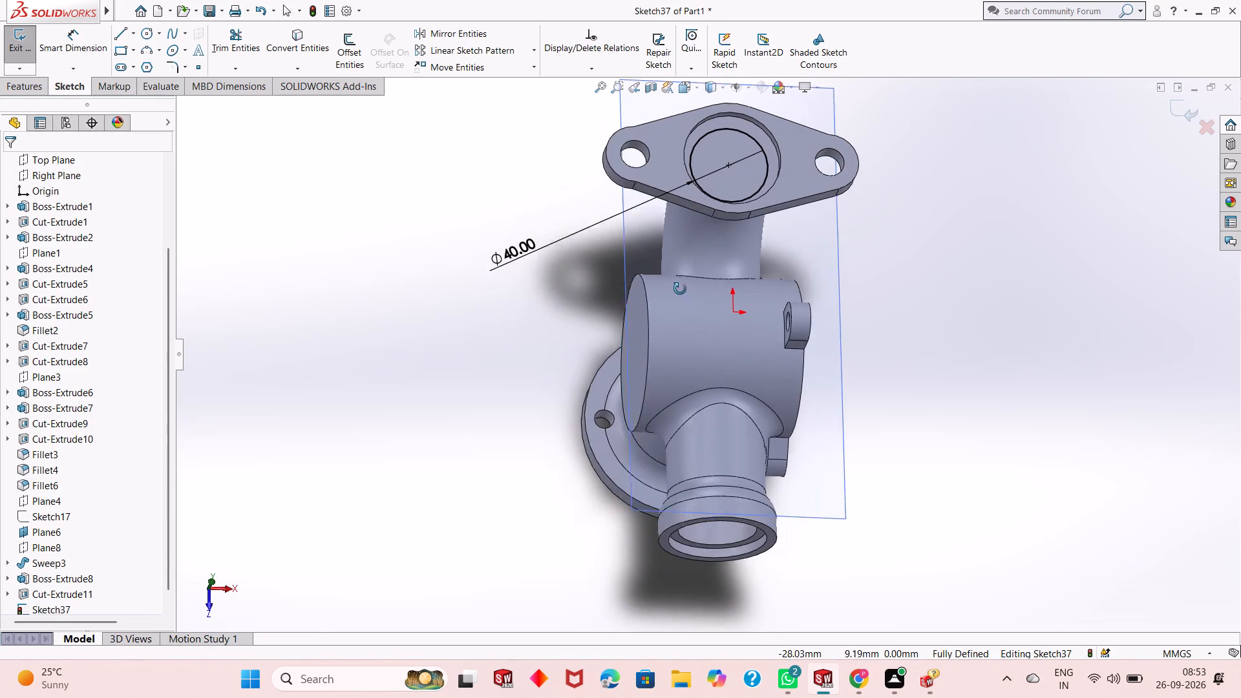
pyautogui.moveTo(680, 289); pyautogui.dragTo(680, 288, button='middle')
pyautogui.scroll(4, 682, 283)
pyautogui.moveTo(776, 338); pyautogui.dragTo(769, 227, button='middle')
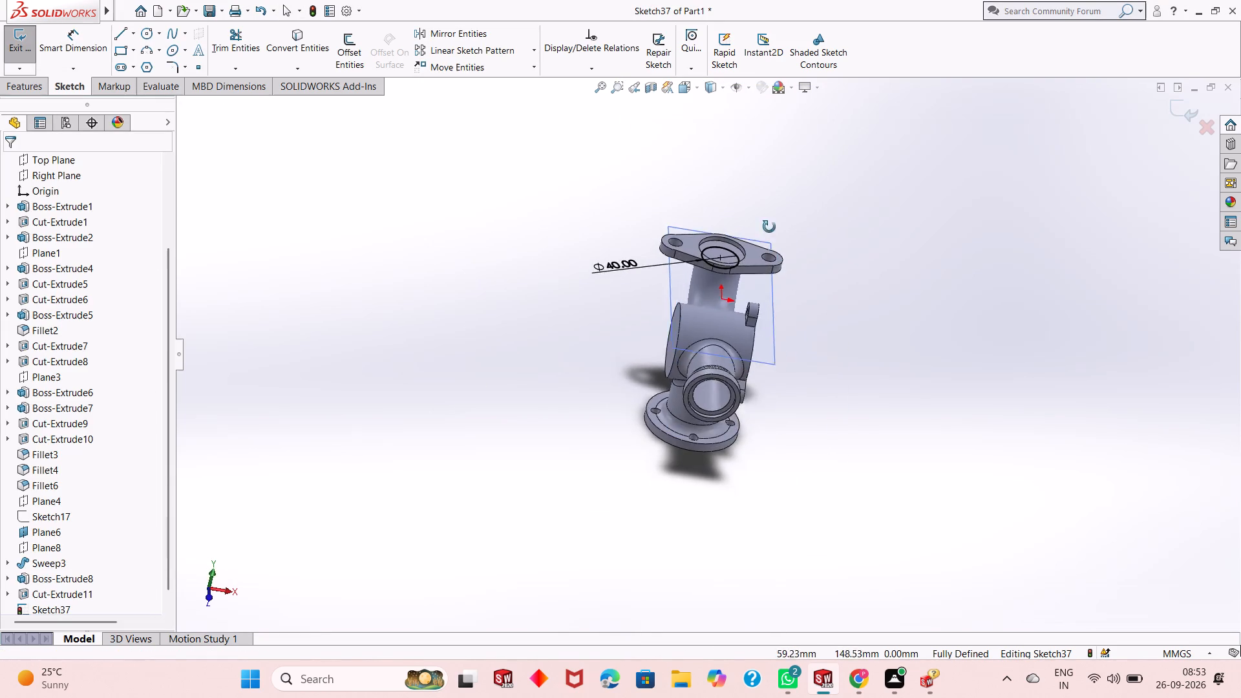
pyautogui.moveTo(769, 227); pyautogui.dragTo(665, 269, button='middle')
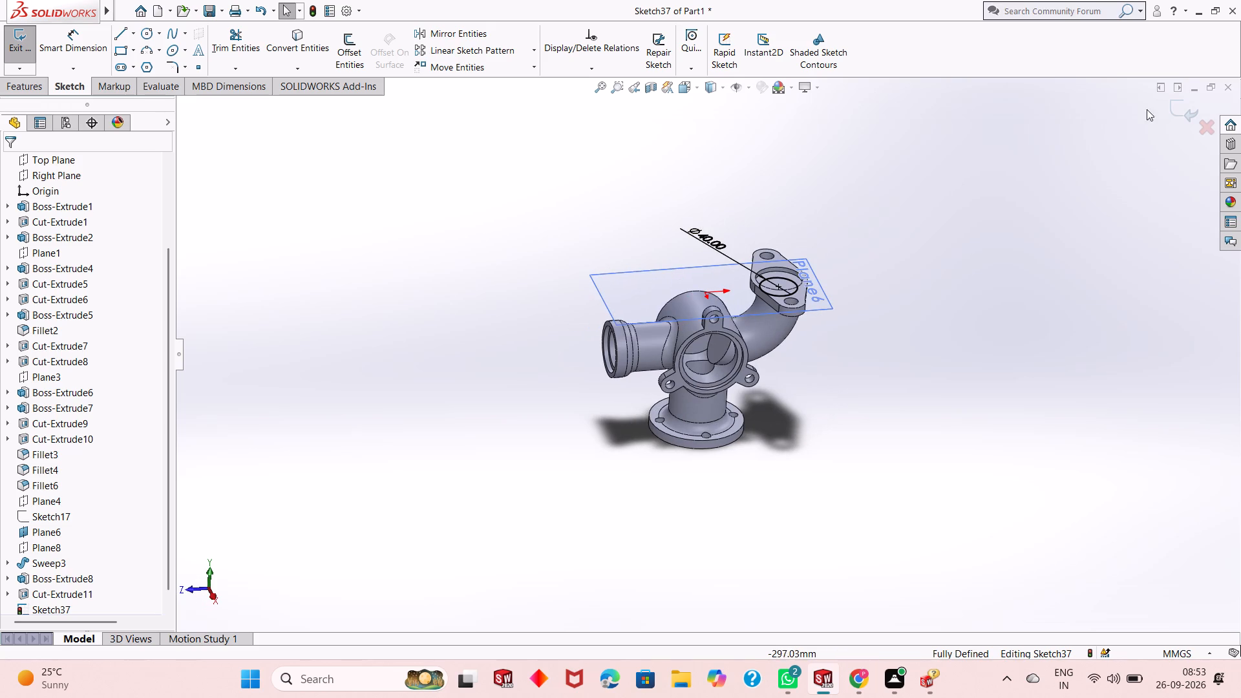
pyautogui.click(1183, 110)
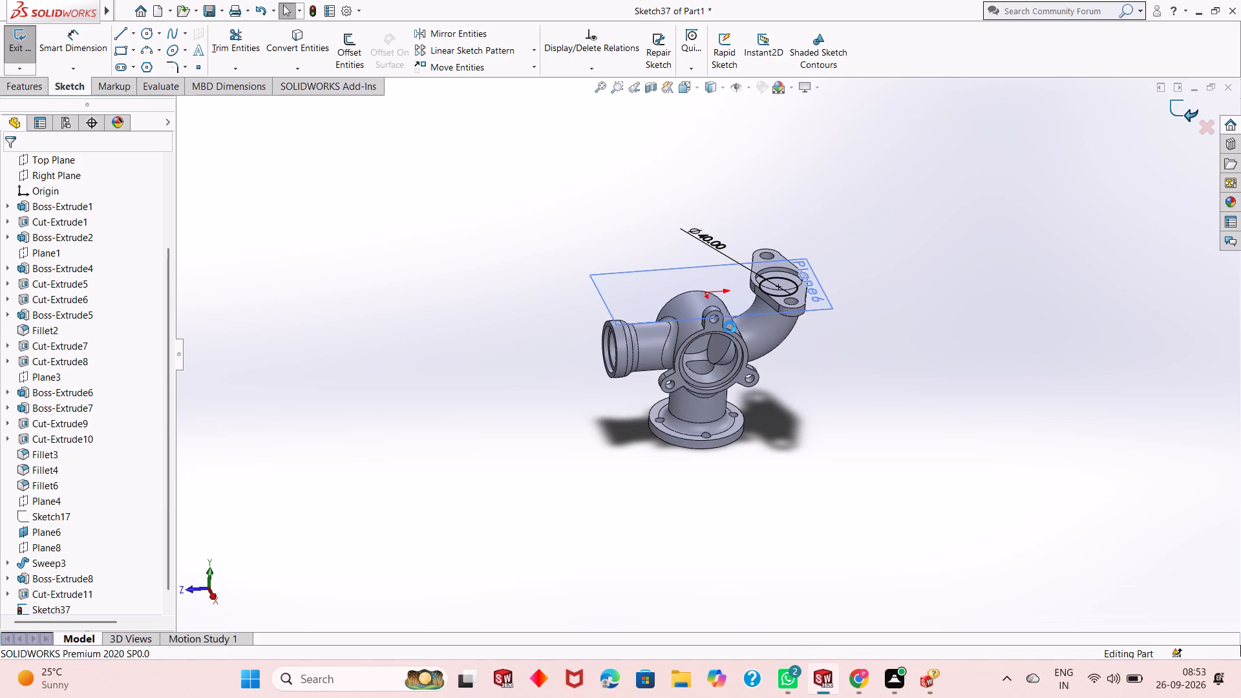
# Hide Plane6 in the model.
pyautogui.scroll(-2, 745, 306)
pyautogui.rightClick(552, 275)
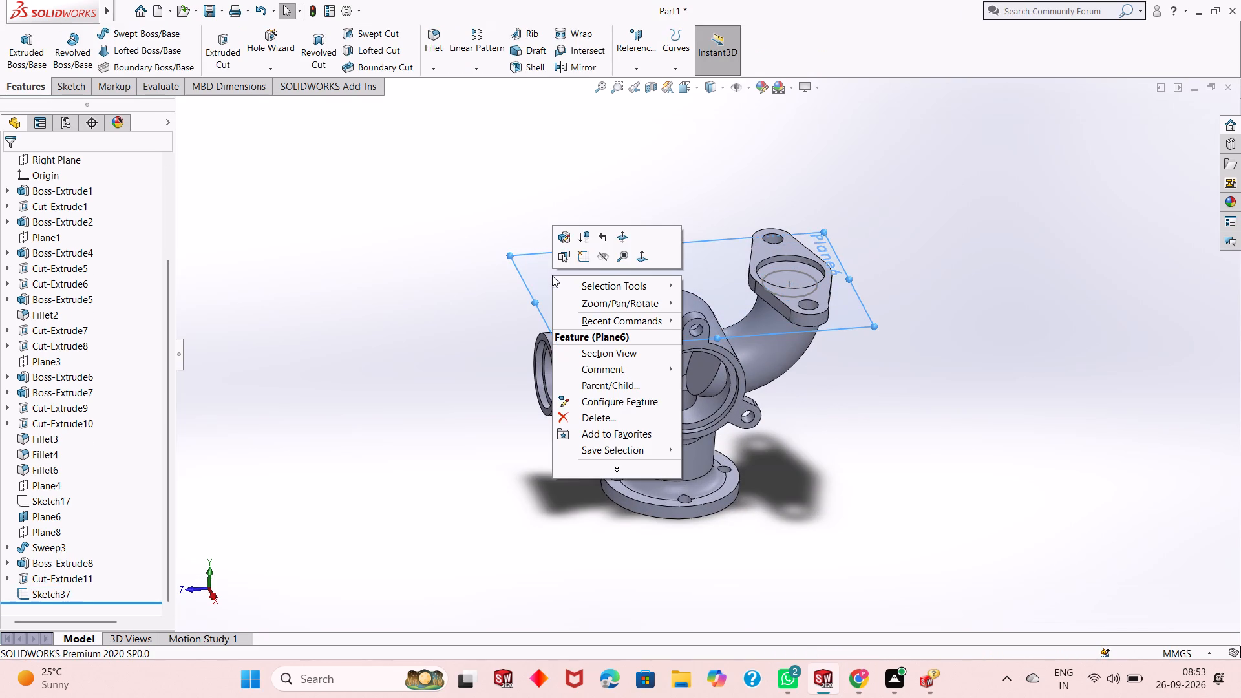
pyautogui.click(602, 258)
# Start a new sketch on Plane4, convert the circle of Sketch17 into it, and close the sketch.
pyautogui.moveTo(875, 358); pyautogui.dragTo(849, 328, button='middle')
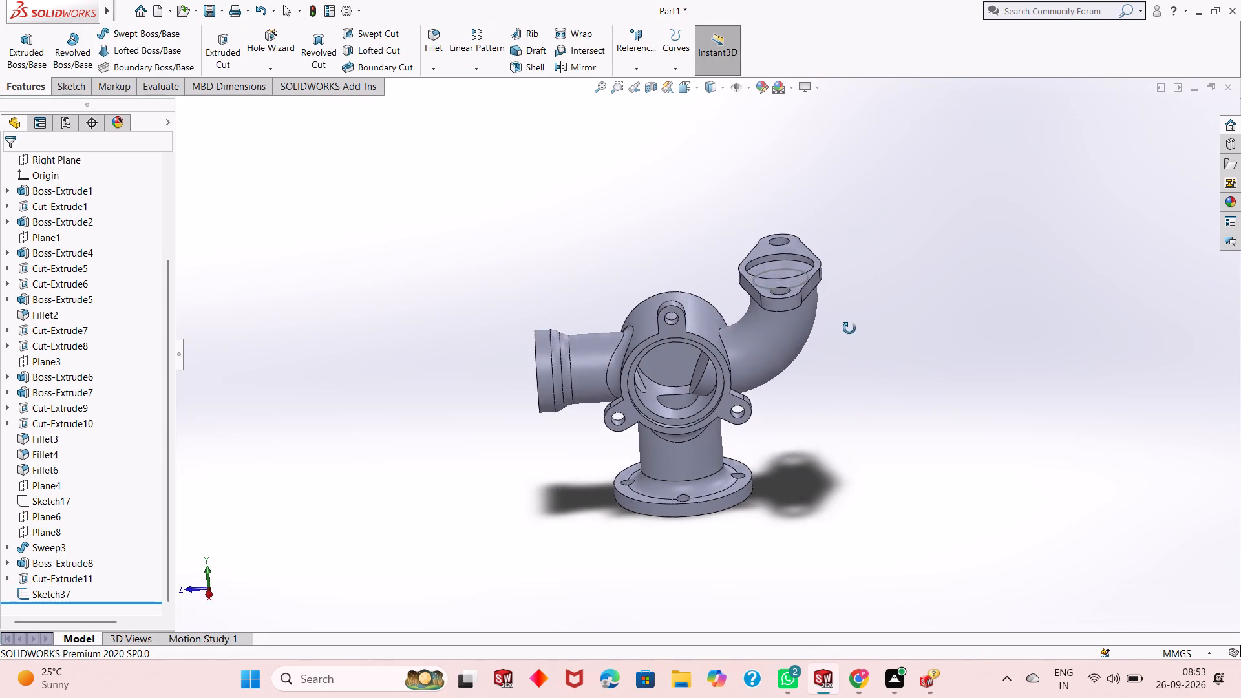
pyautogui.moveTo(849, 328); pyautogui.dragTo(856, 305, button='middle')
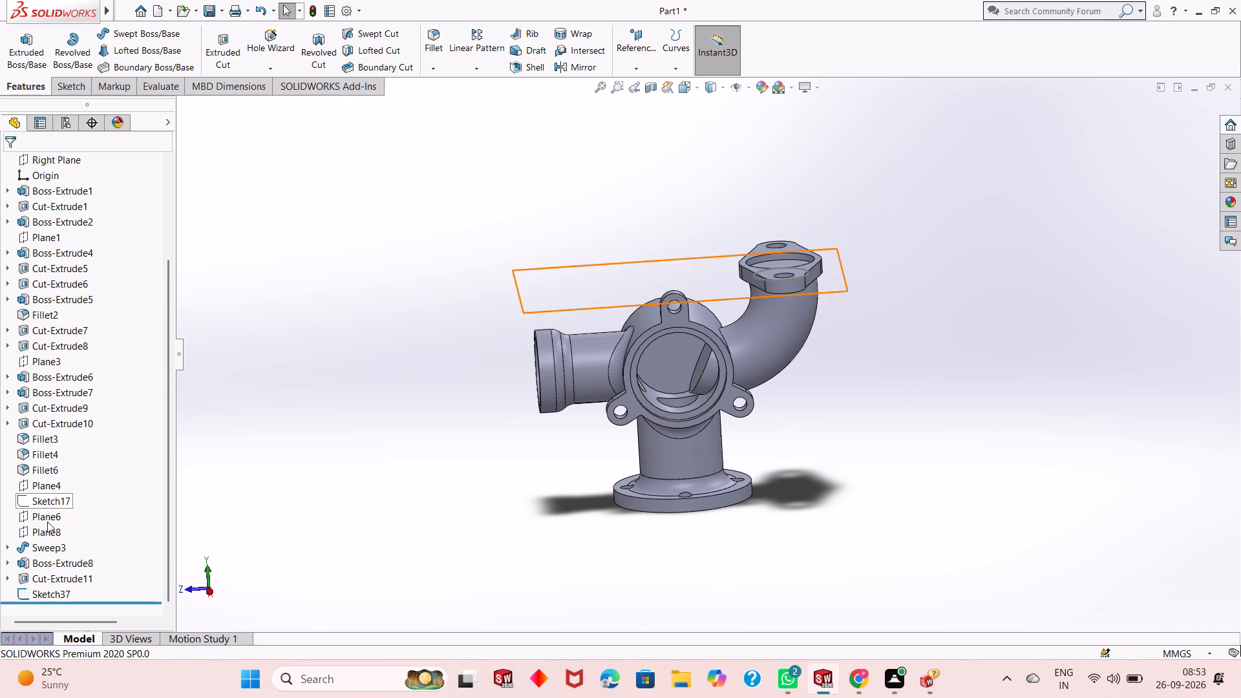
pyautogui.click(50, 489)
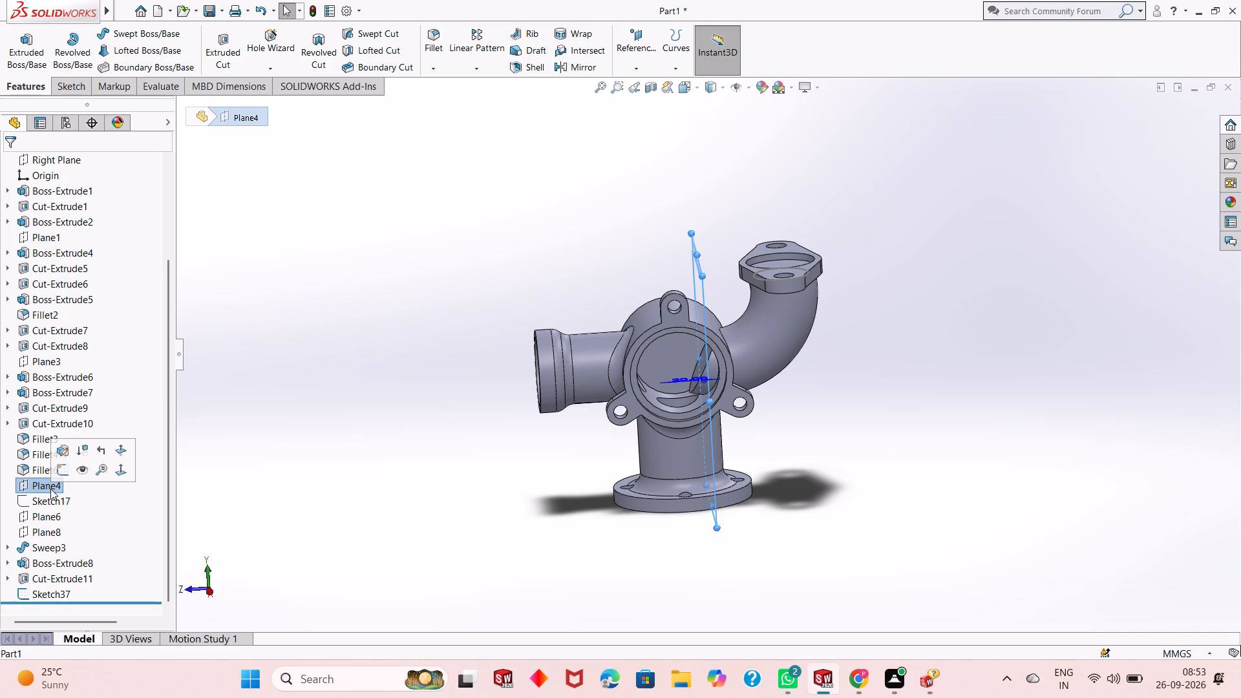
pyautogui.click(63, 471)
pyautogui.click(59, 495)
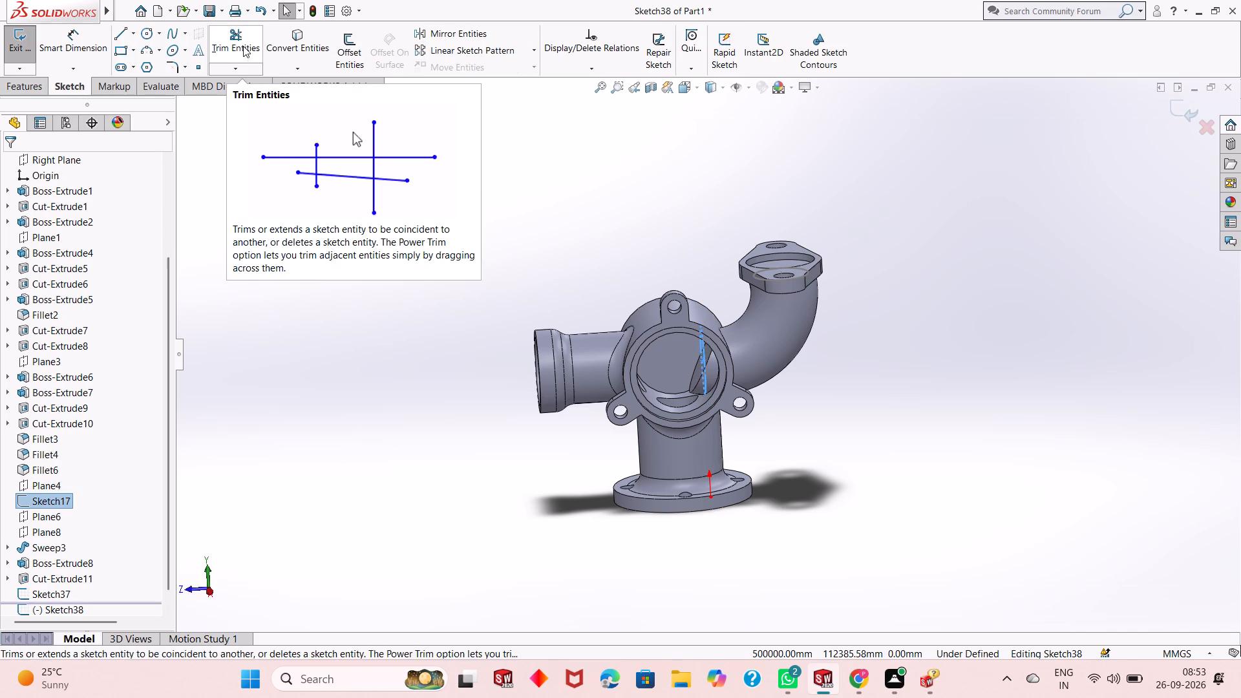
pyautogui.moveTo(453, 425); pyautogui.dragTo(473, 410, button='middle')
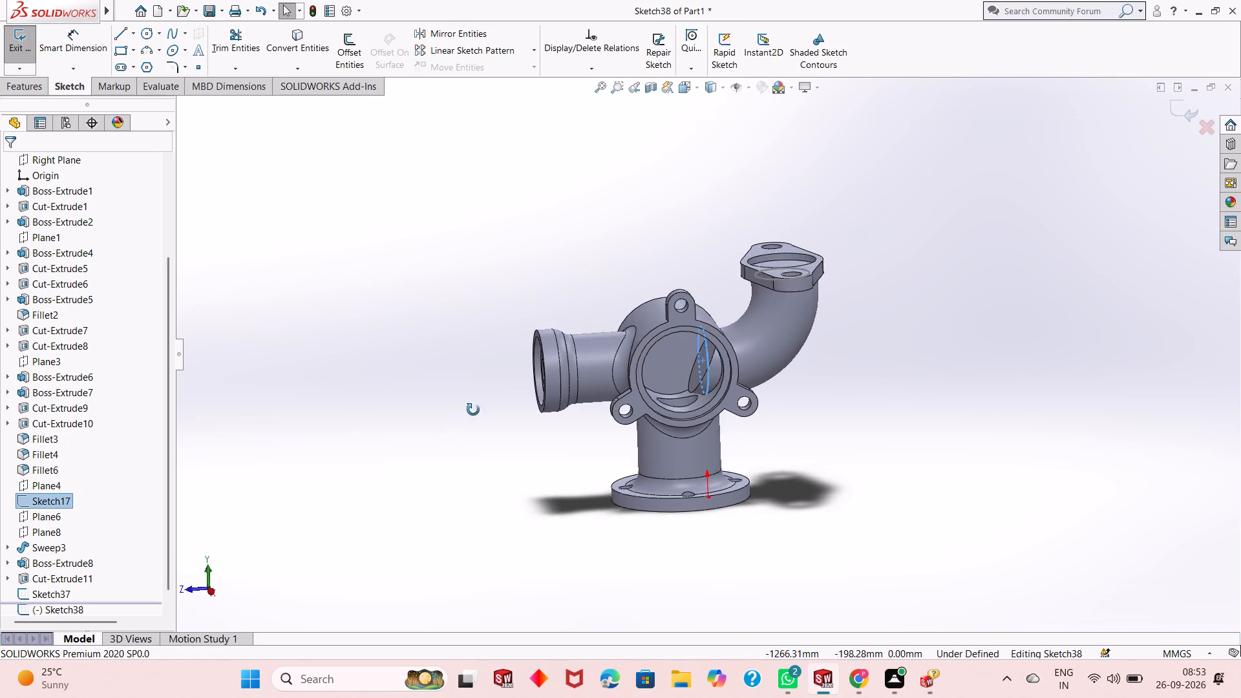
pyautogui.moveTo(473, 410); pyautogui.dragTo(491, 394, button='middle')
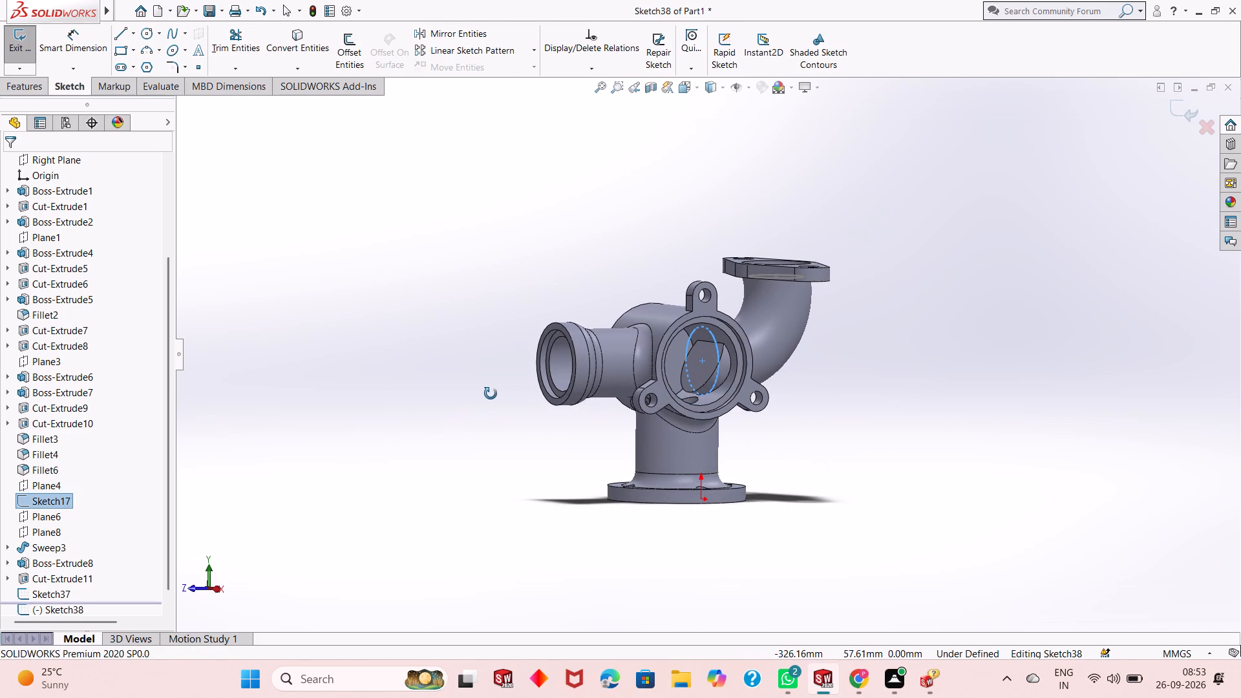
pyautogui.moveTo(491, 394); pyautogui.dragTo(478, 398, button='middle')
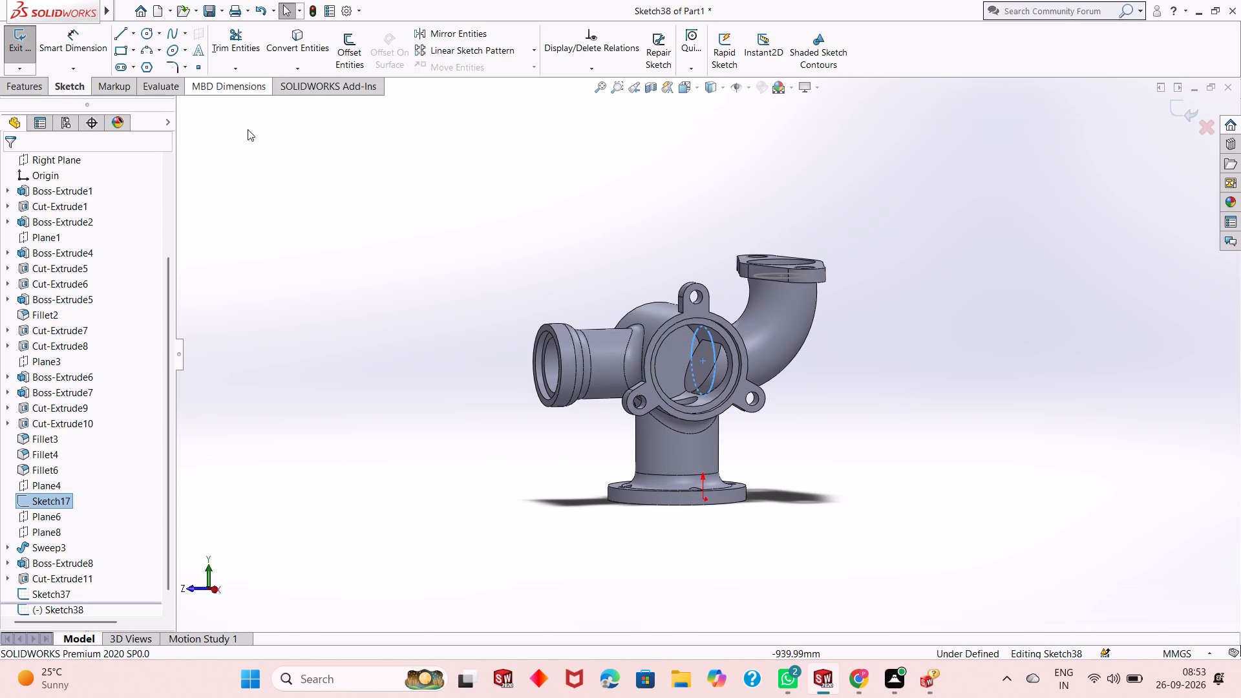
pyautogui.click(286, 47)
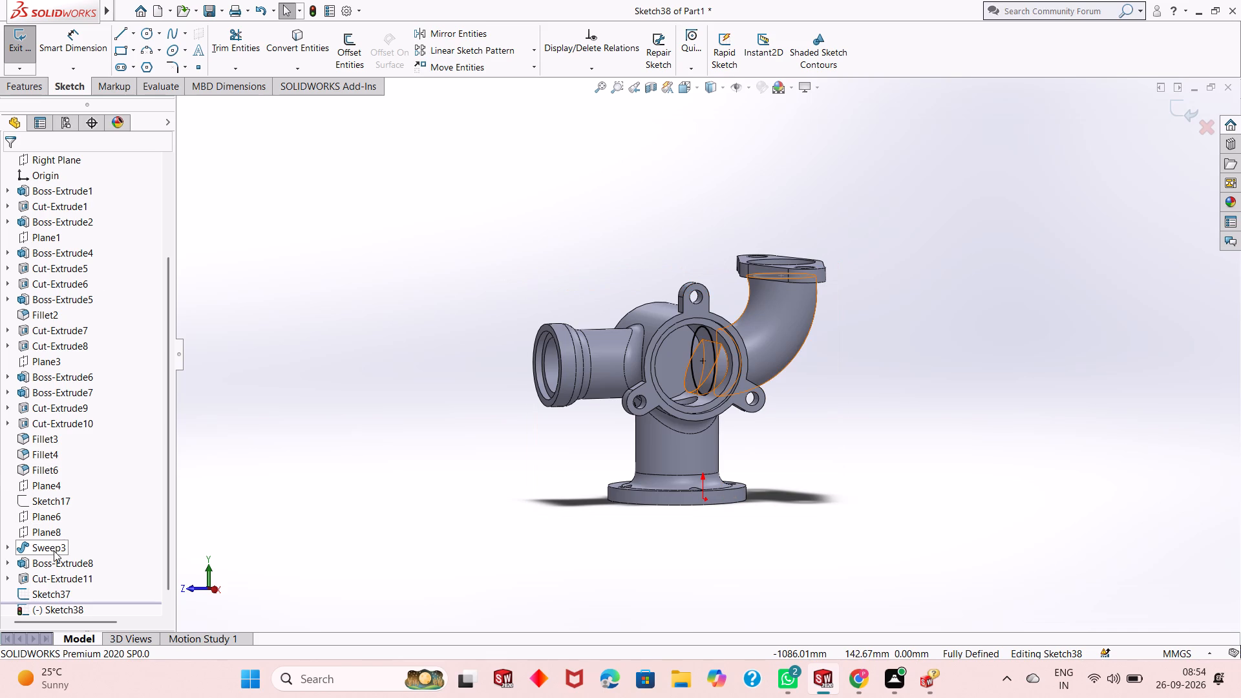
pyautogui.click(36, 531)
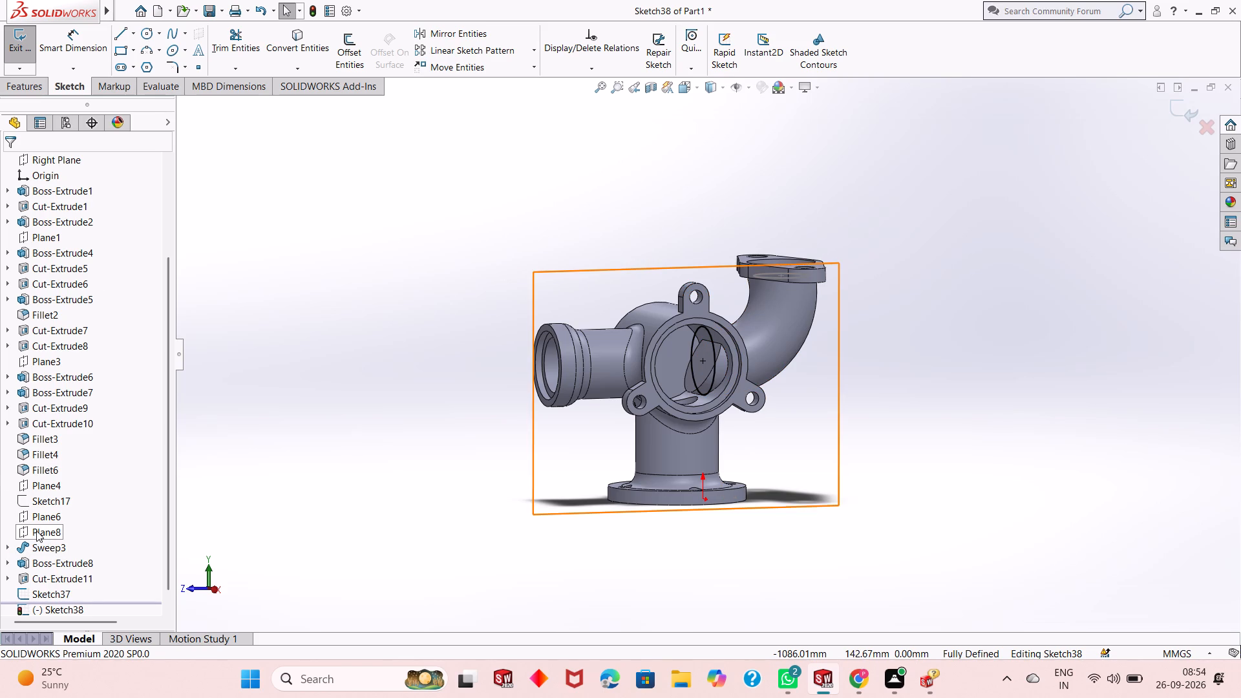
pyautogui.click(52, 507)
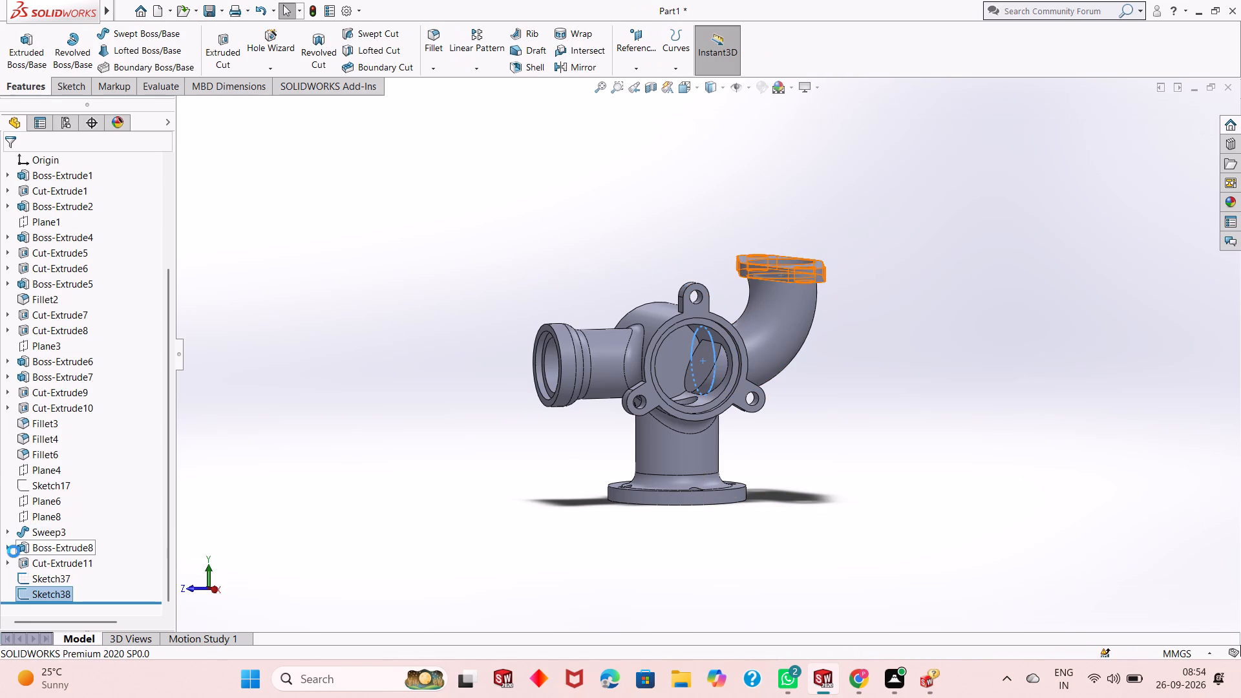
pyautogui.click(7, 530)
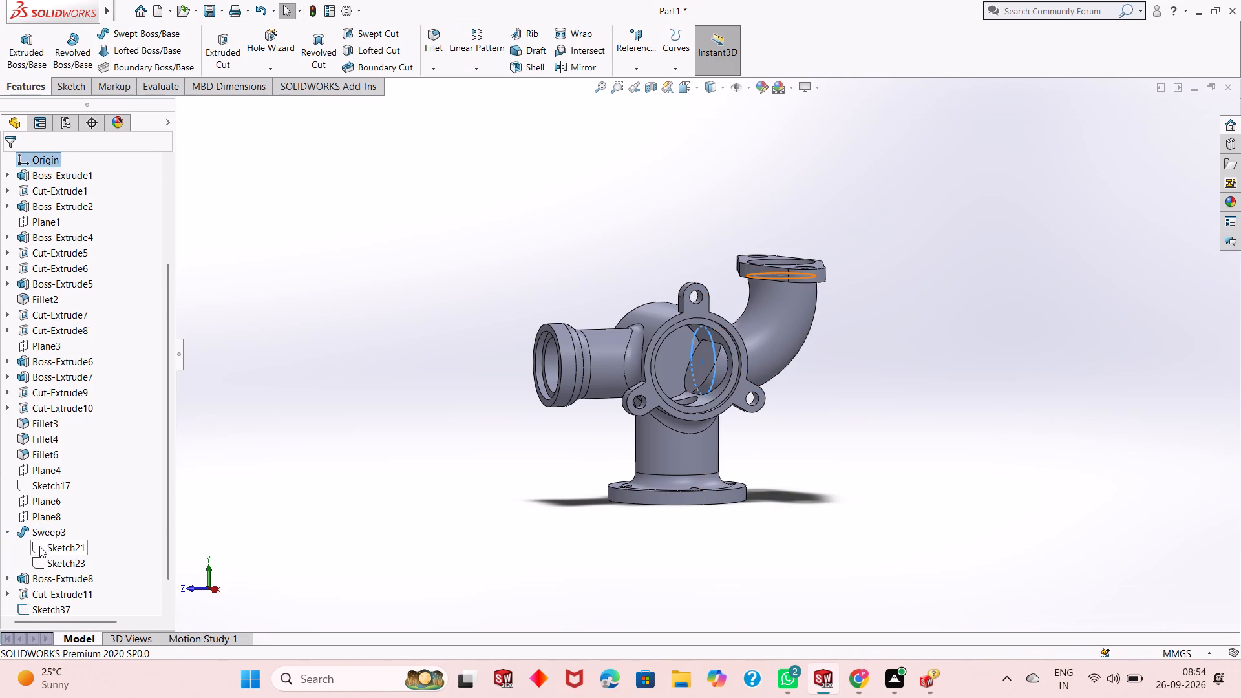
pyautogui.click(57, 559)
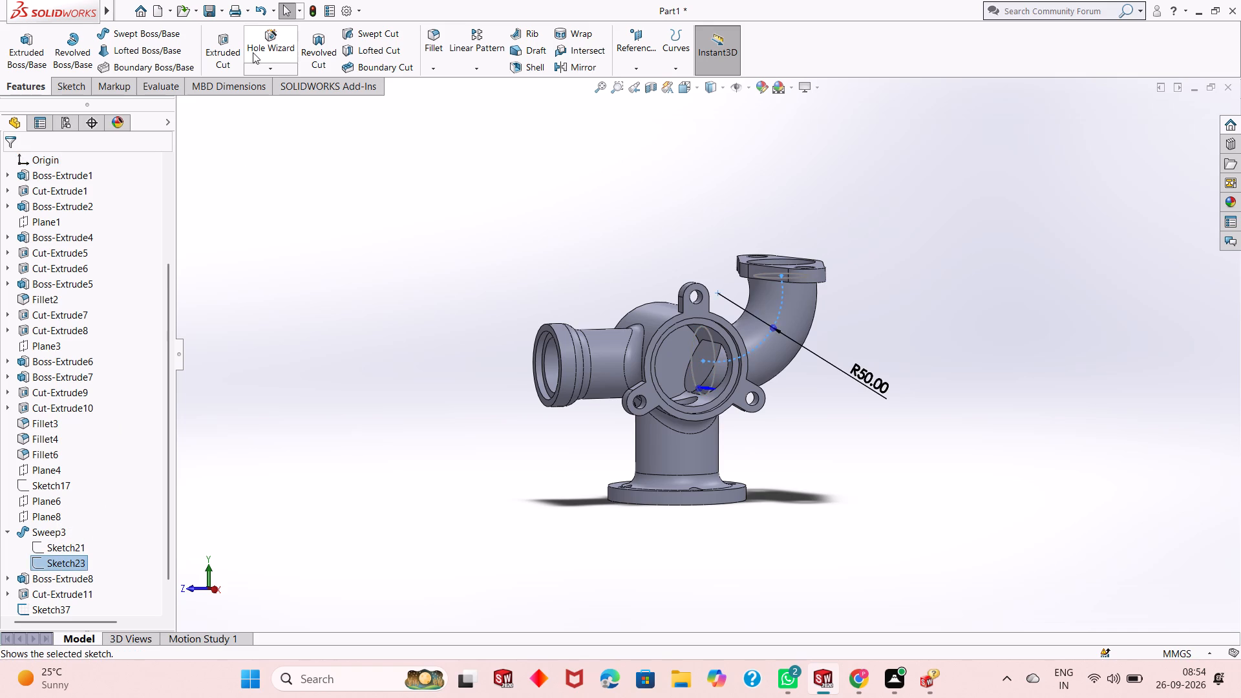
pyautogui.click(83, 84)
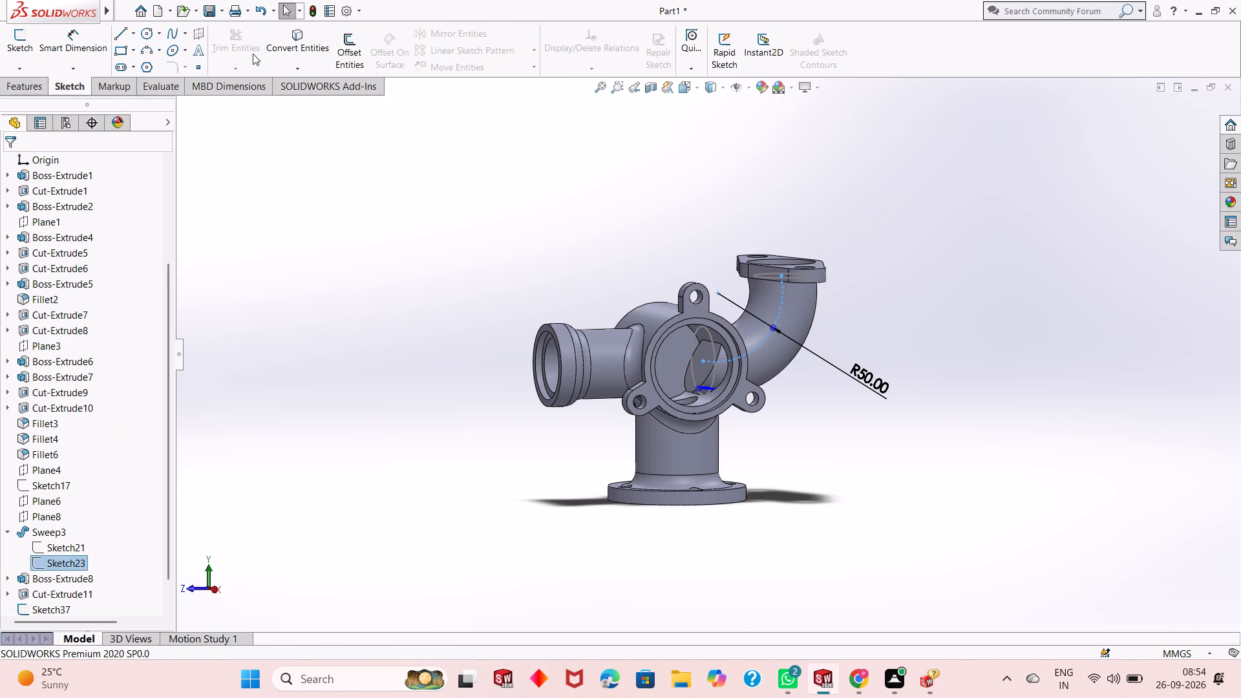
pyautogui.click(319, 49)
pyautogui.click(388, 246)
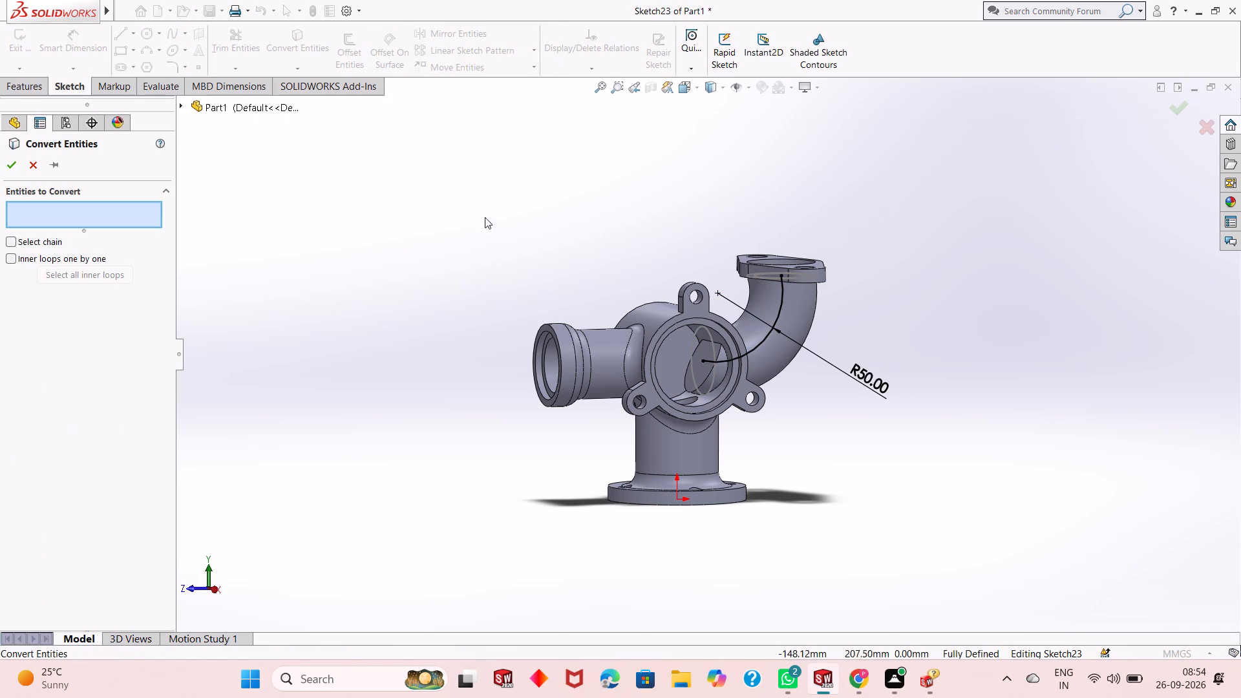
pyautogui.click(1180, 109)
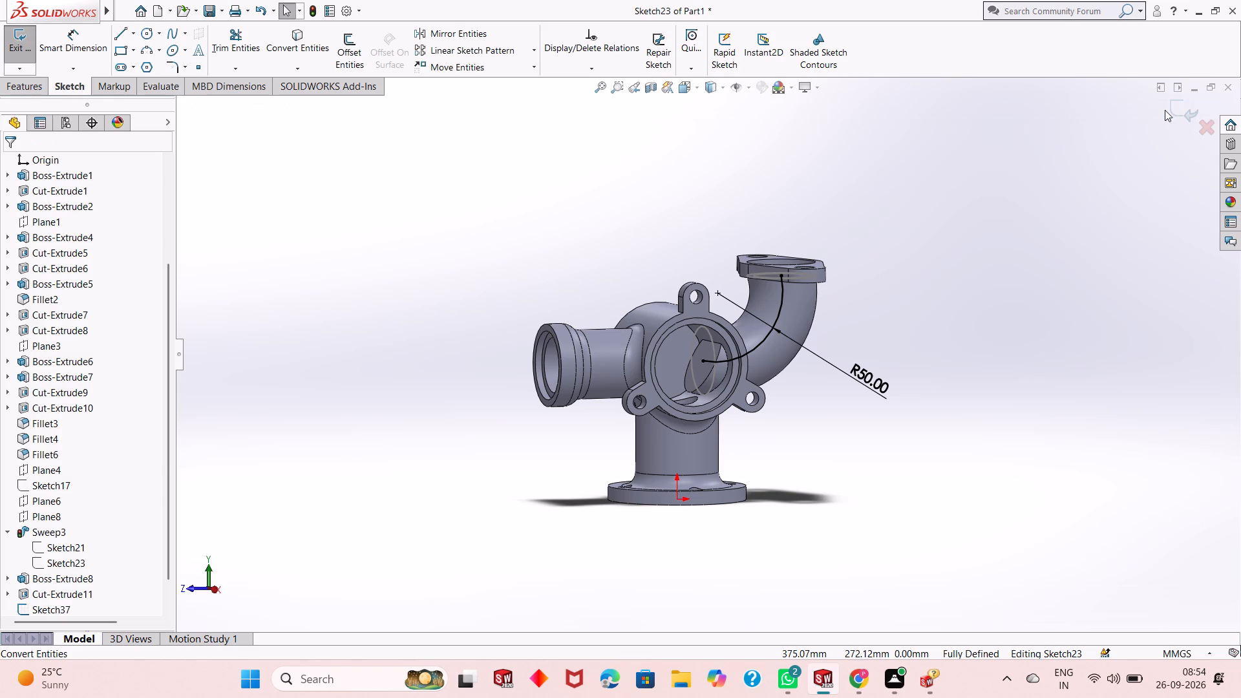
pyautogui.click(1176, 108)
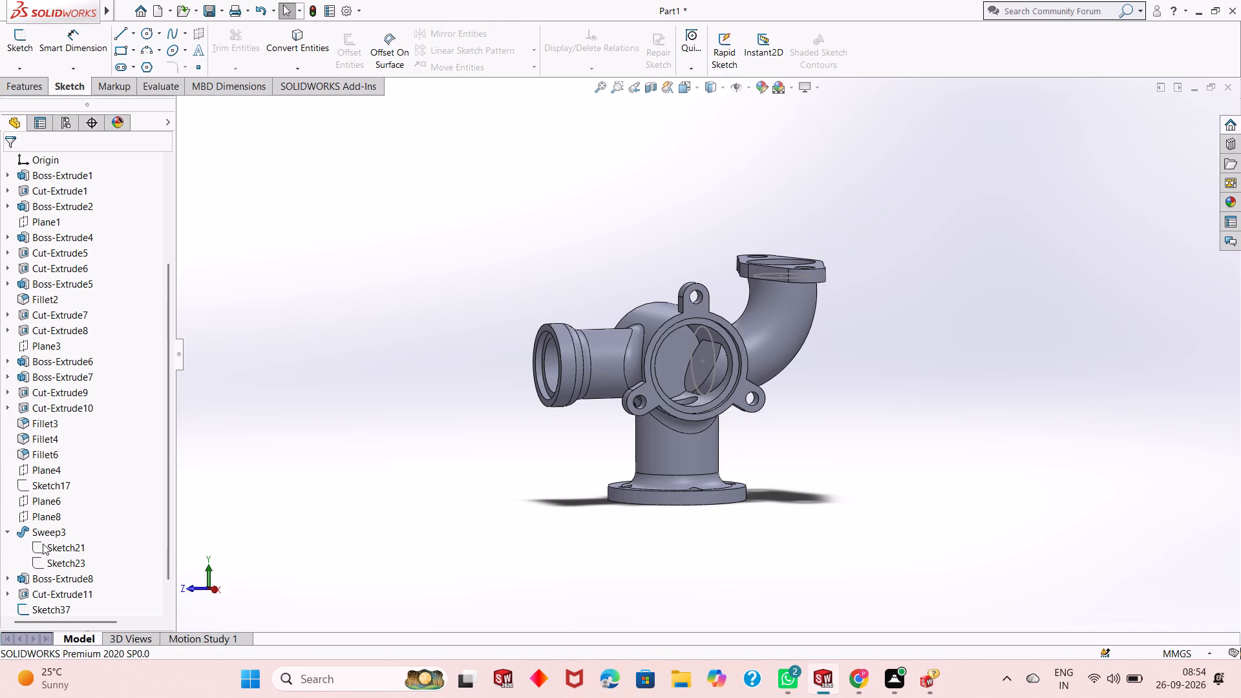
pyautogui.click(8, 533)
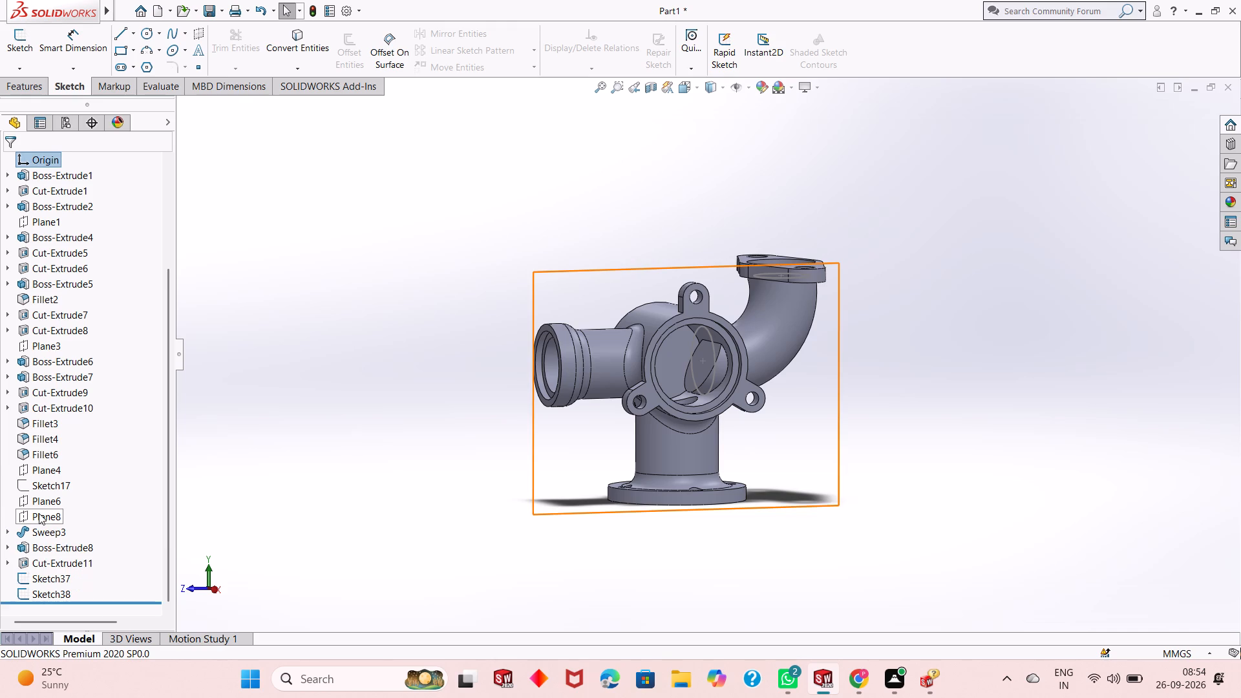
# Start a new sketch on Plane8, convert Sweep3's path Sketch23 into it, and close the sketch.
pyautogui.click(39, 513)
pyautogui.click(48, 491)
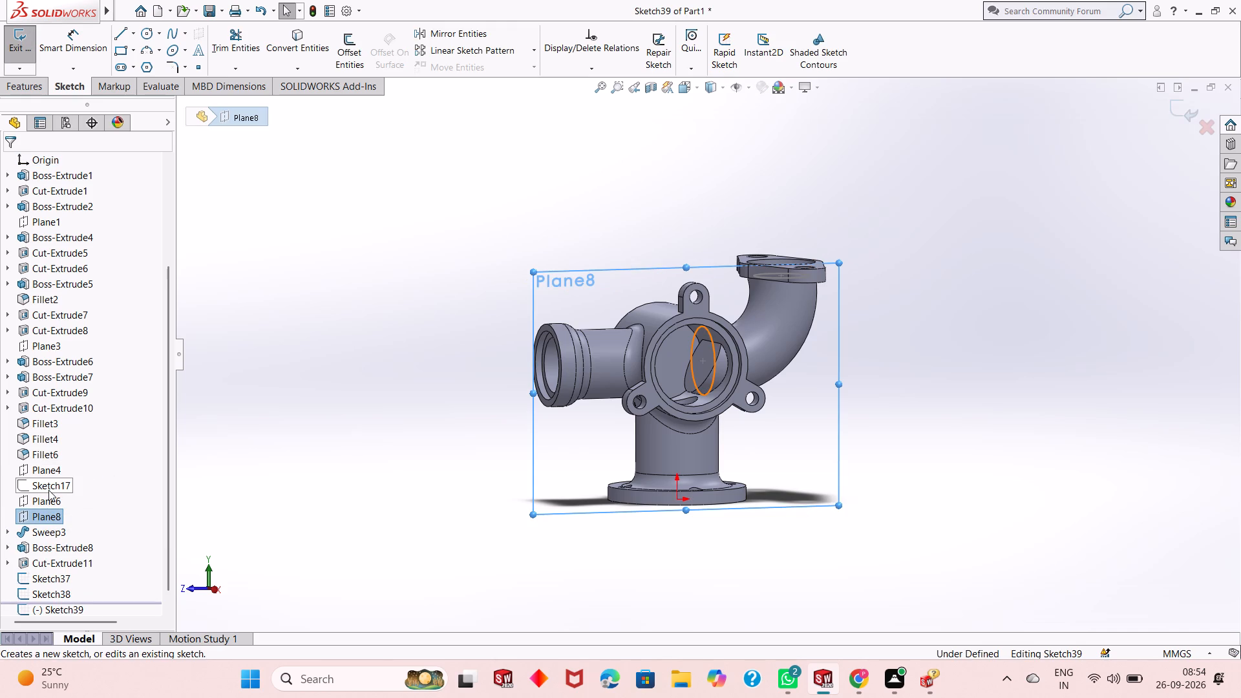
pyautogui.scroll(-2, 56, 566)
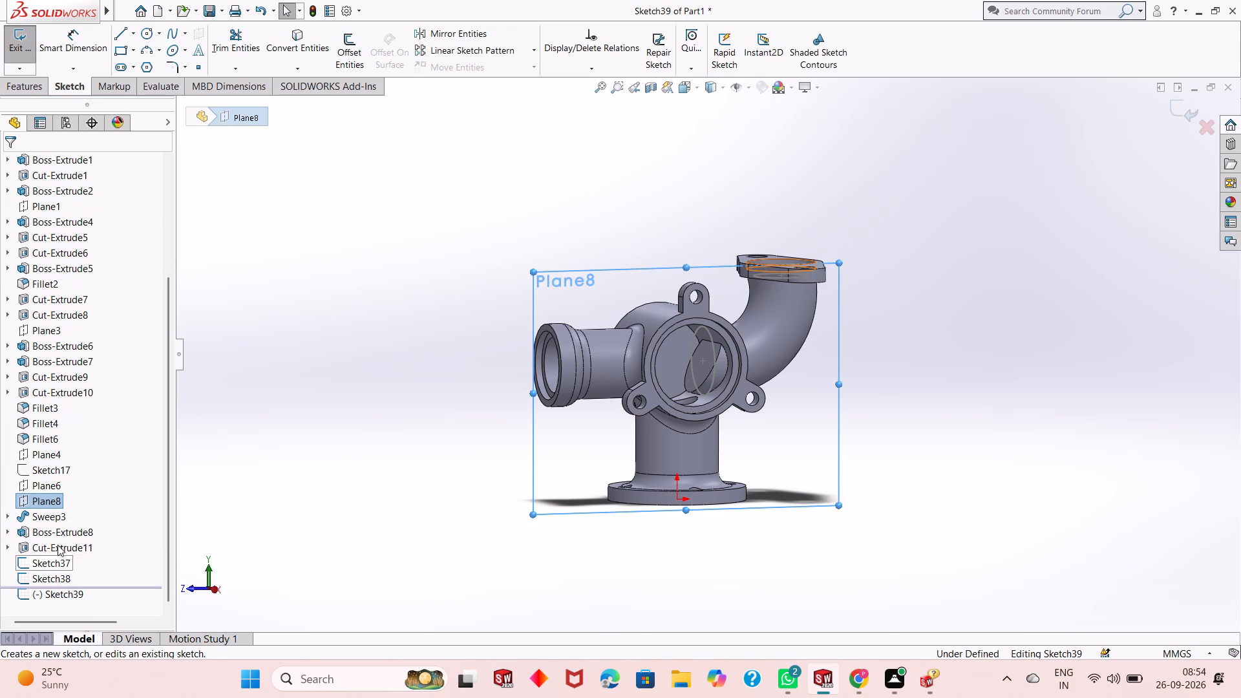
pyautogui.click(6, 516)
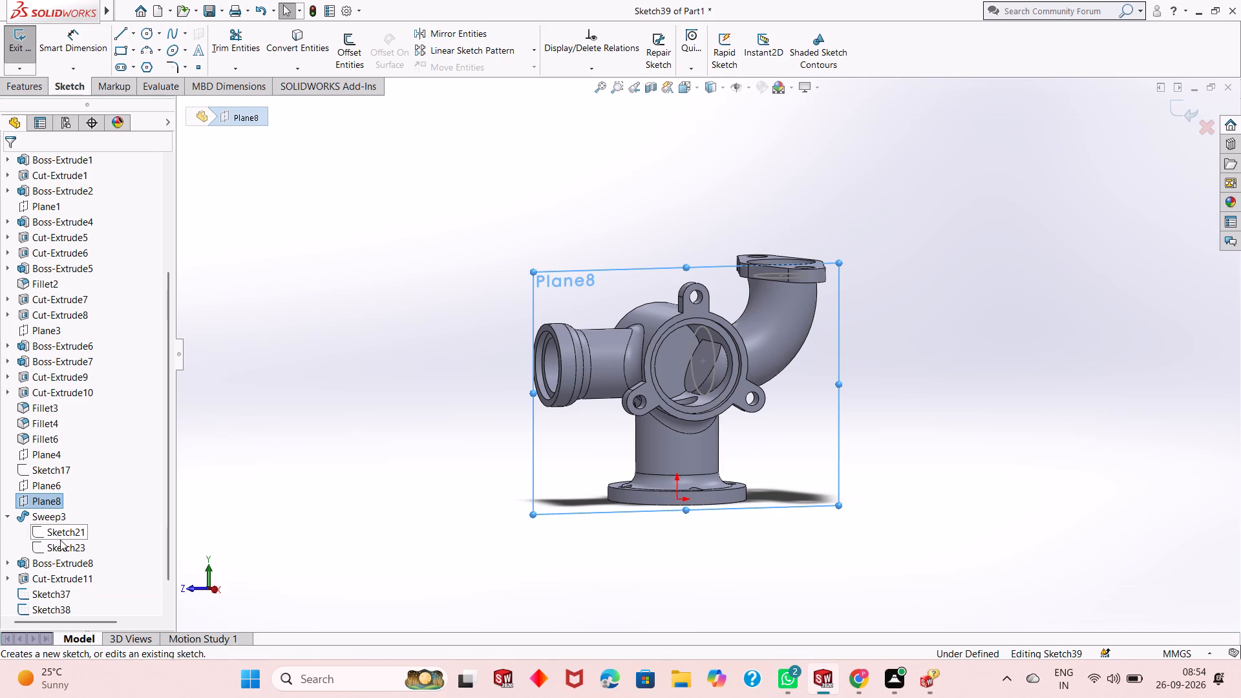
pyautogui.click(66, 544)
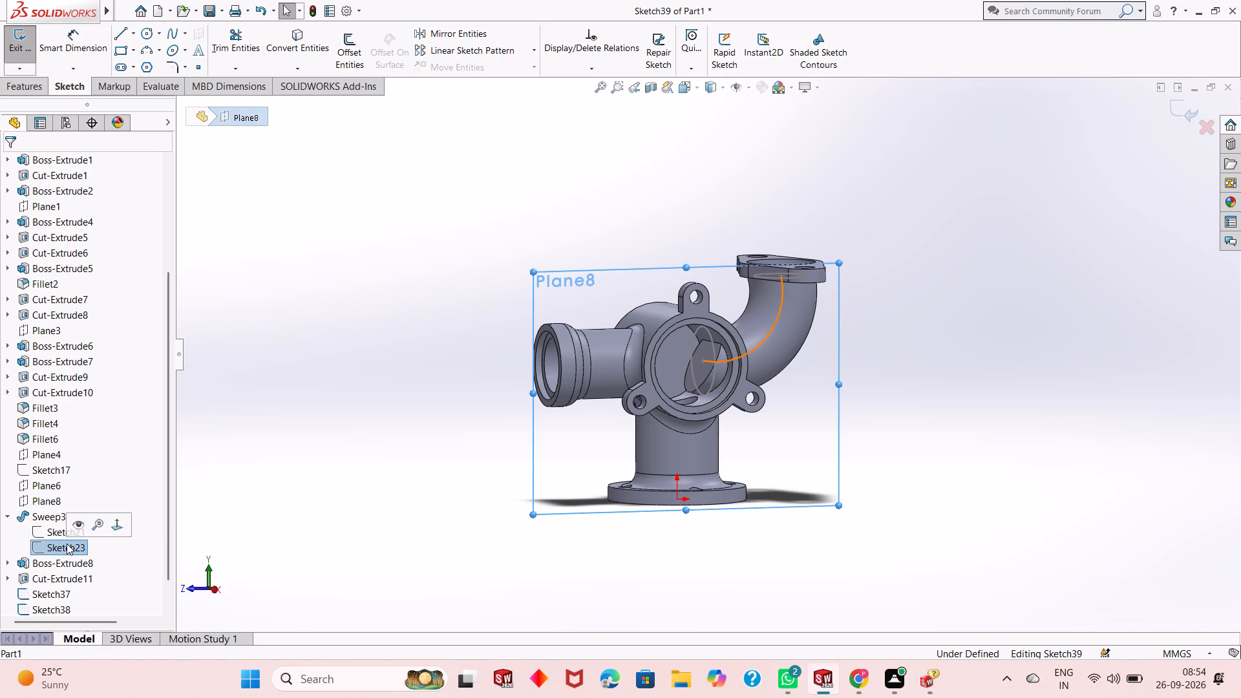
pyautogui.click(299, 48)
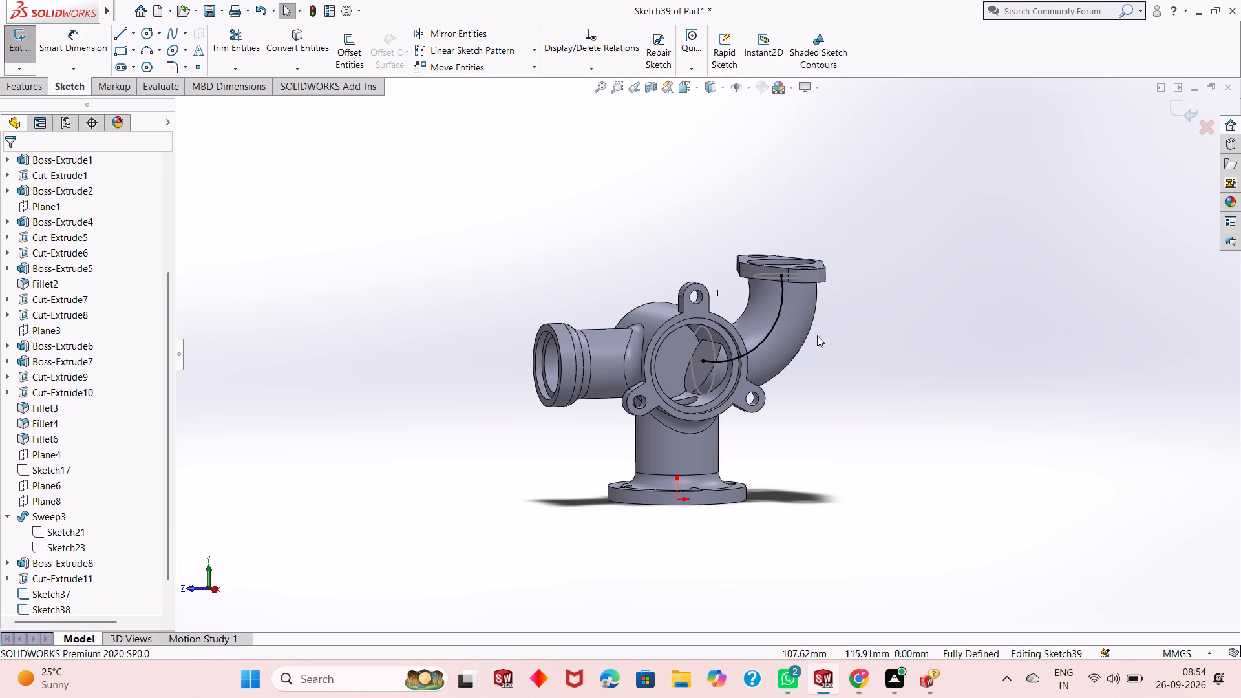
pyautogui.moveTo(825, 328); pyautogui.dragTo(790, 340, button='middle')
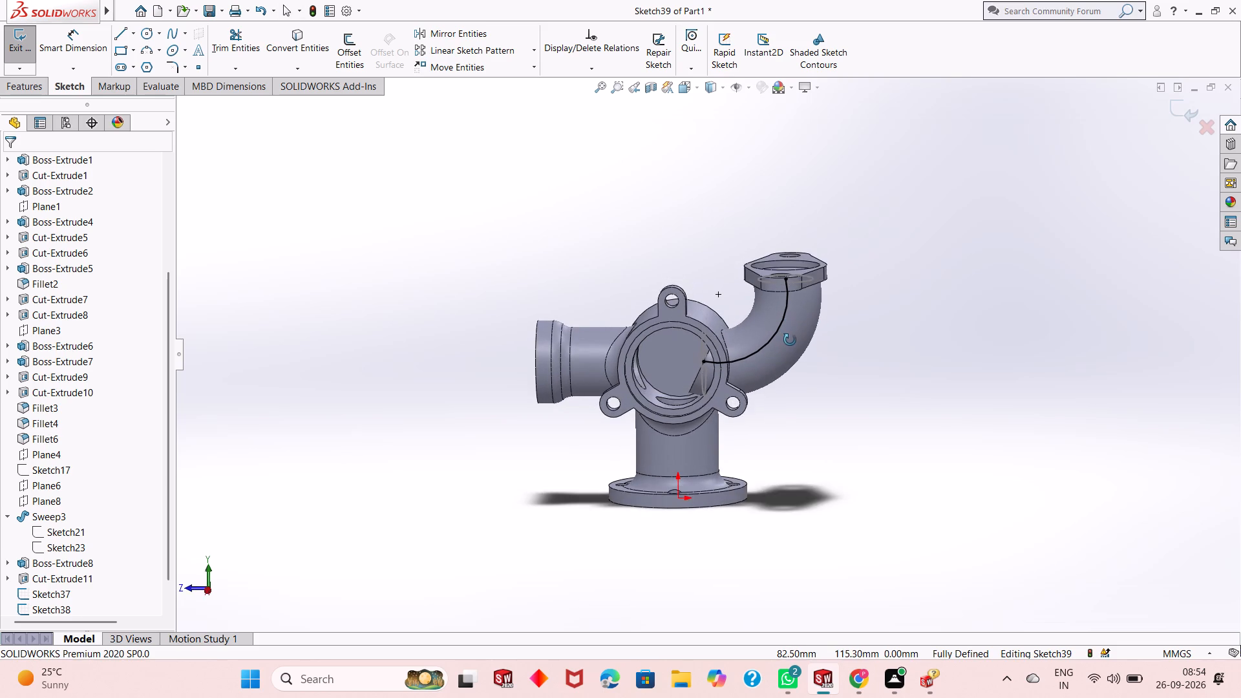
pyautogui.moveTo(790, 340); pyautogui.dragTo(796, 358, button='middle')
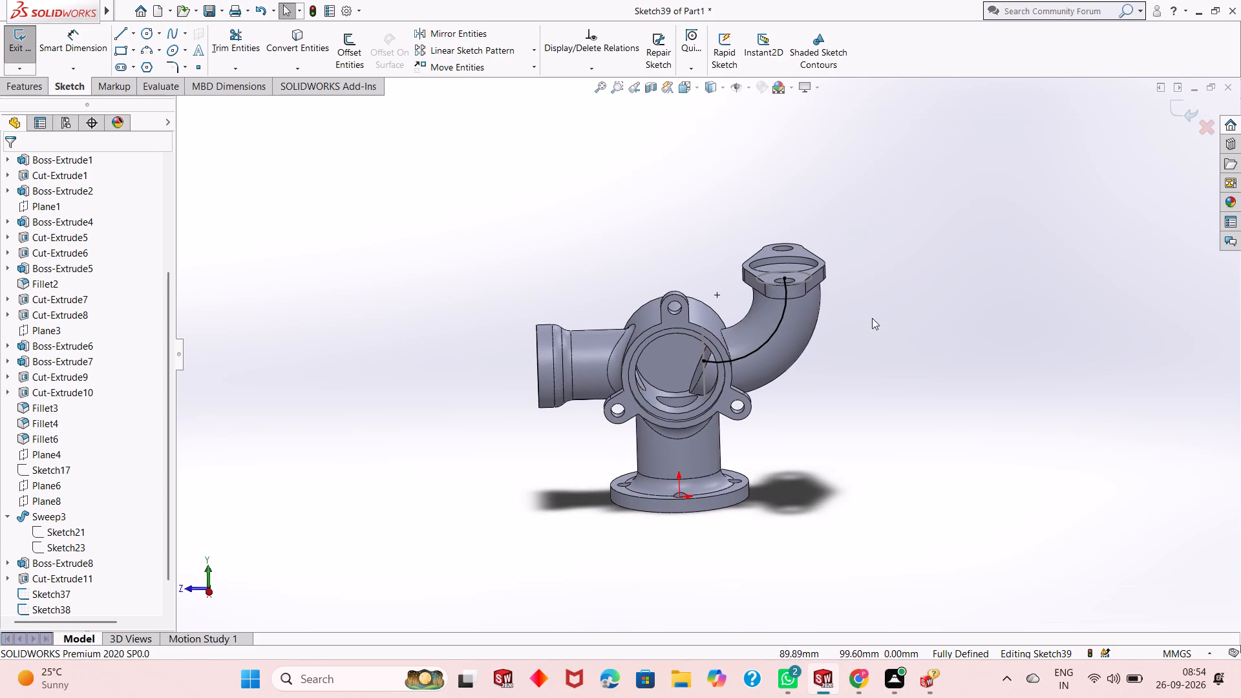
pyautogui.click(1172, 112)
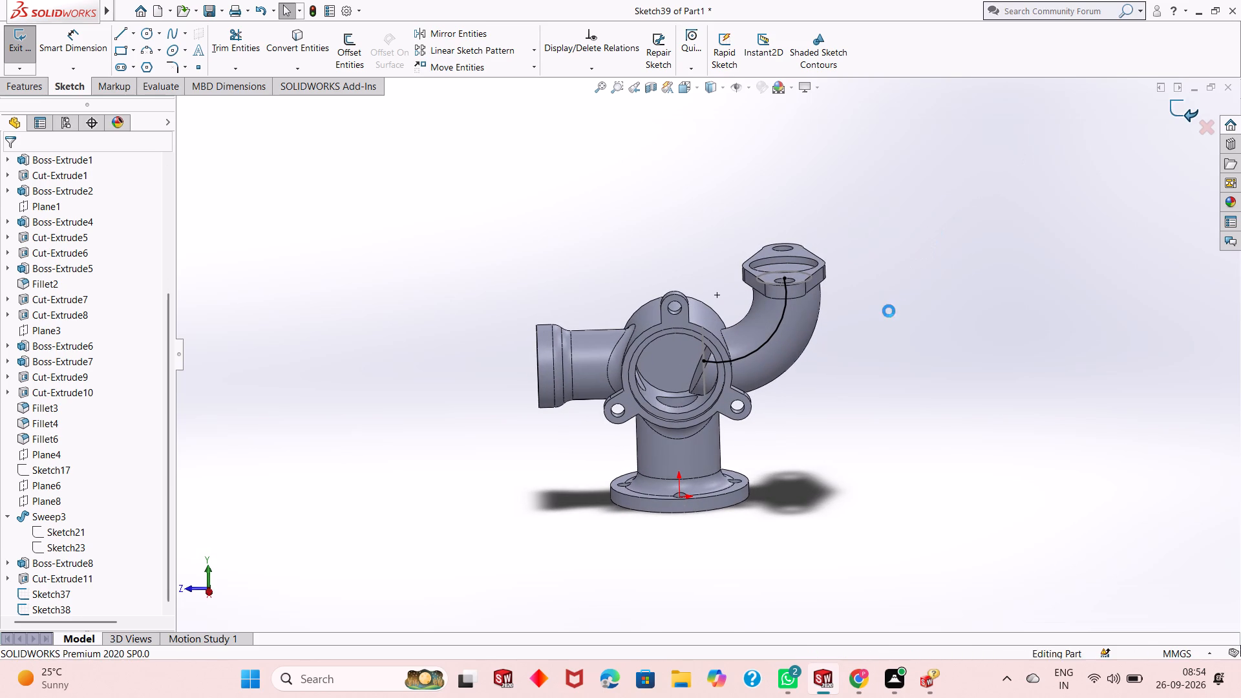
pyautogui.click(871, 365)
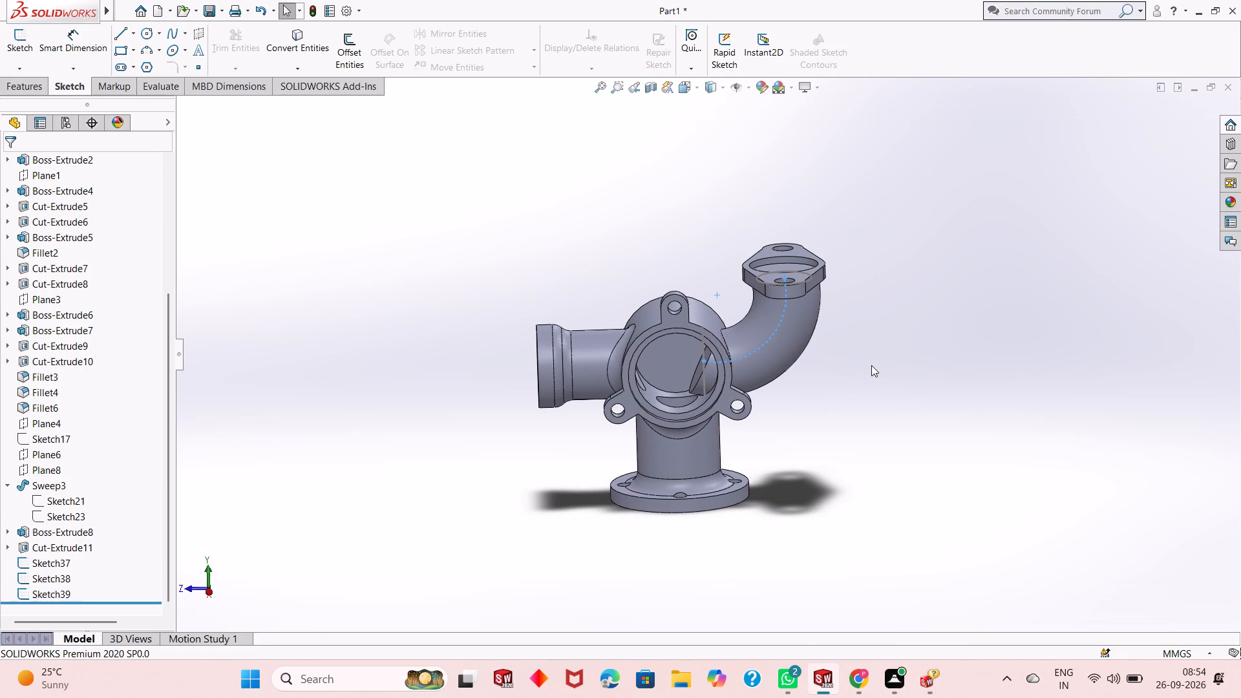
# Create a swept cut through the curved branch using circle Sketch37 as the profile and Sketch39 as the path.
pyautogui.scroll(-2, 789, 334)
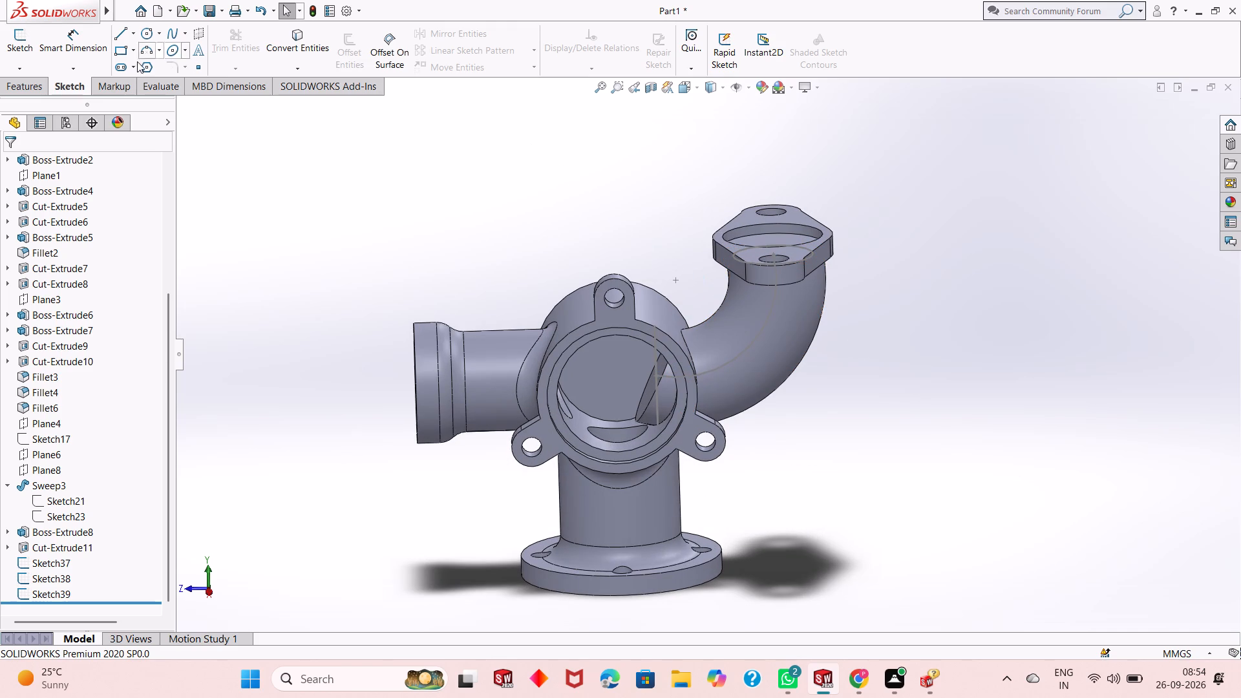
pyautogui.click(30, 89)
pyautogui.click(364, 37)
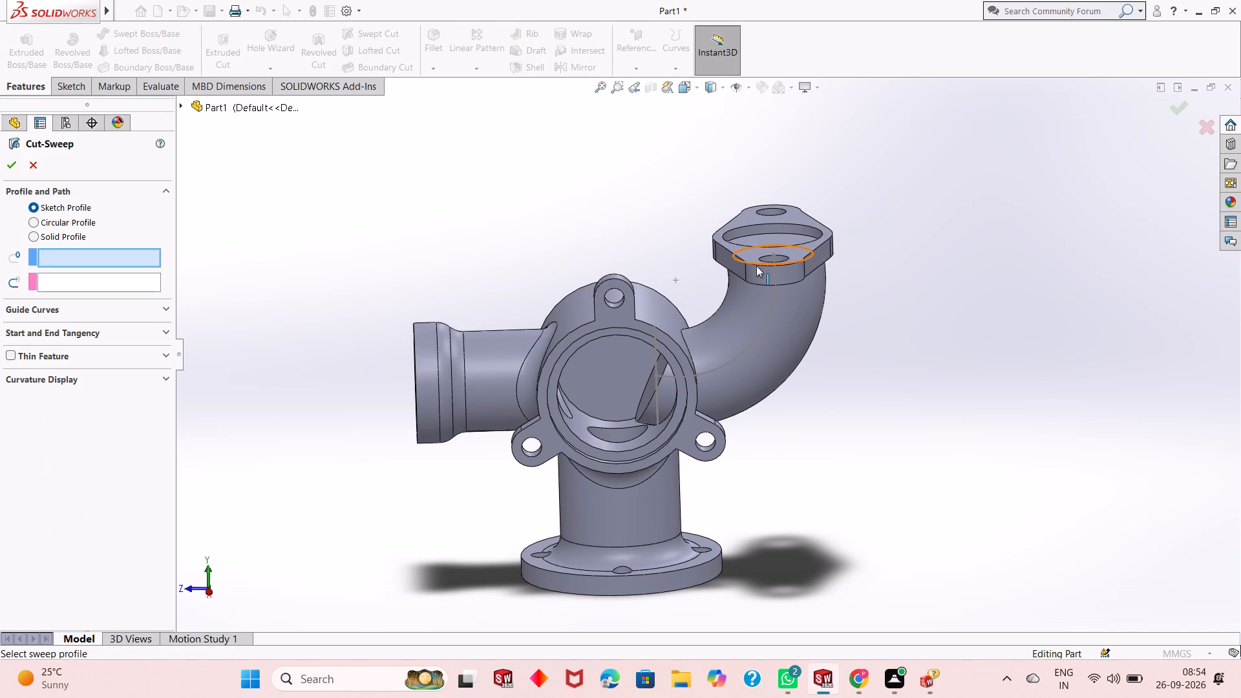
pyautogui.moveTo(756, 262); pyautogui.dragTo(756, 319, button='middle')
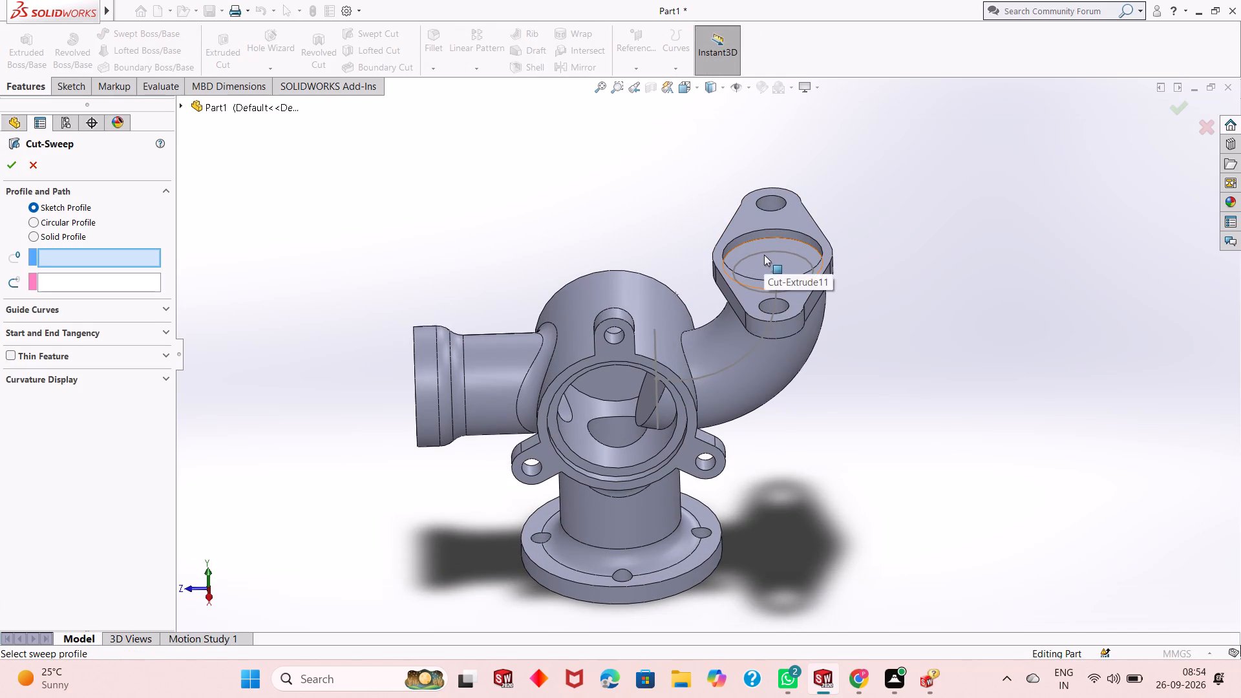
pyautogui.click(767, 250)
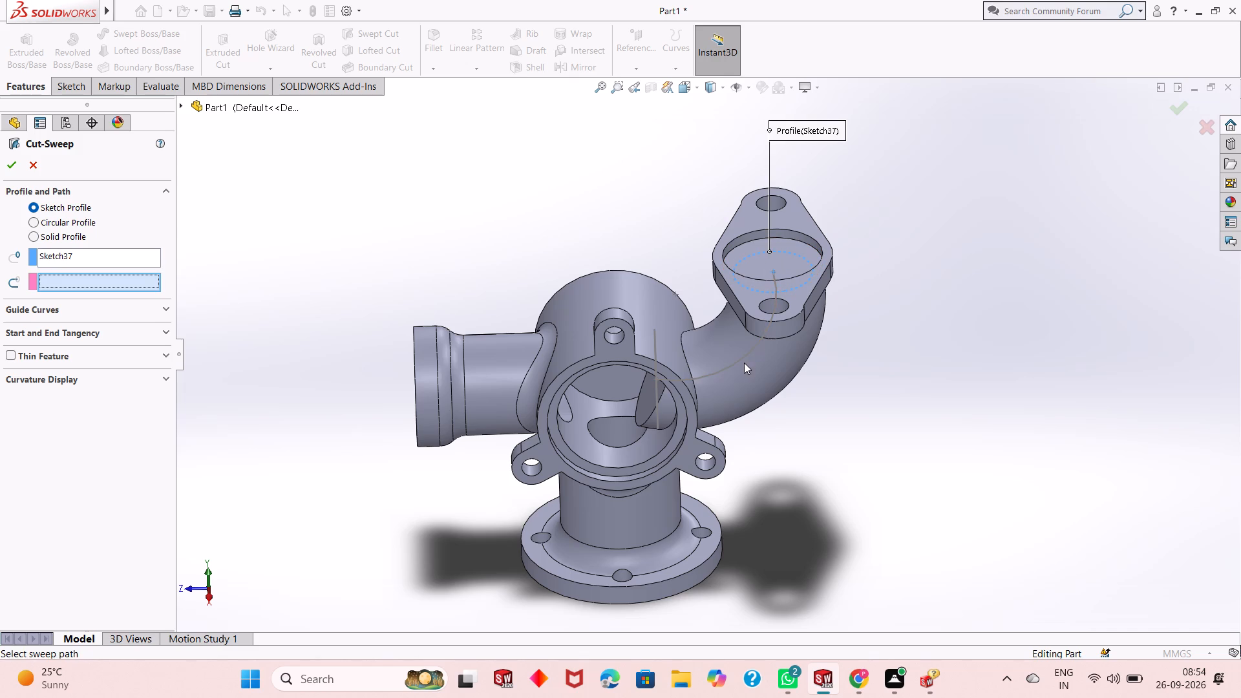
pyautogui.click(732, 364)
pyautogui.moveTo(755, 422); pyautogui.dragTo(756, 355, button='middle')
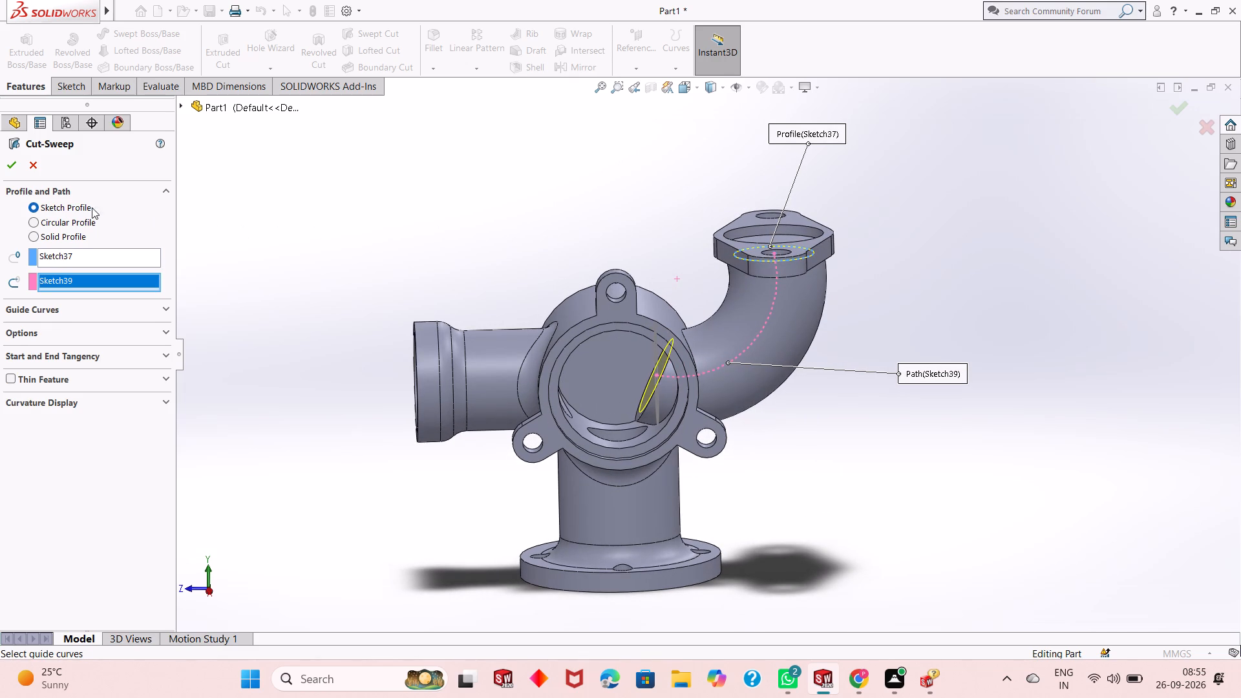
pyautogui.click(9, 167)
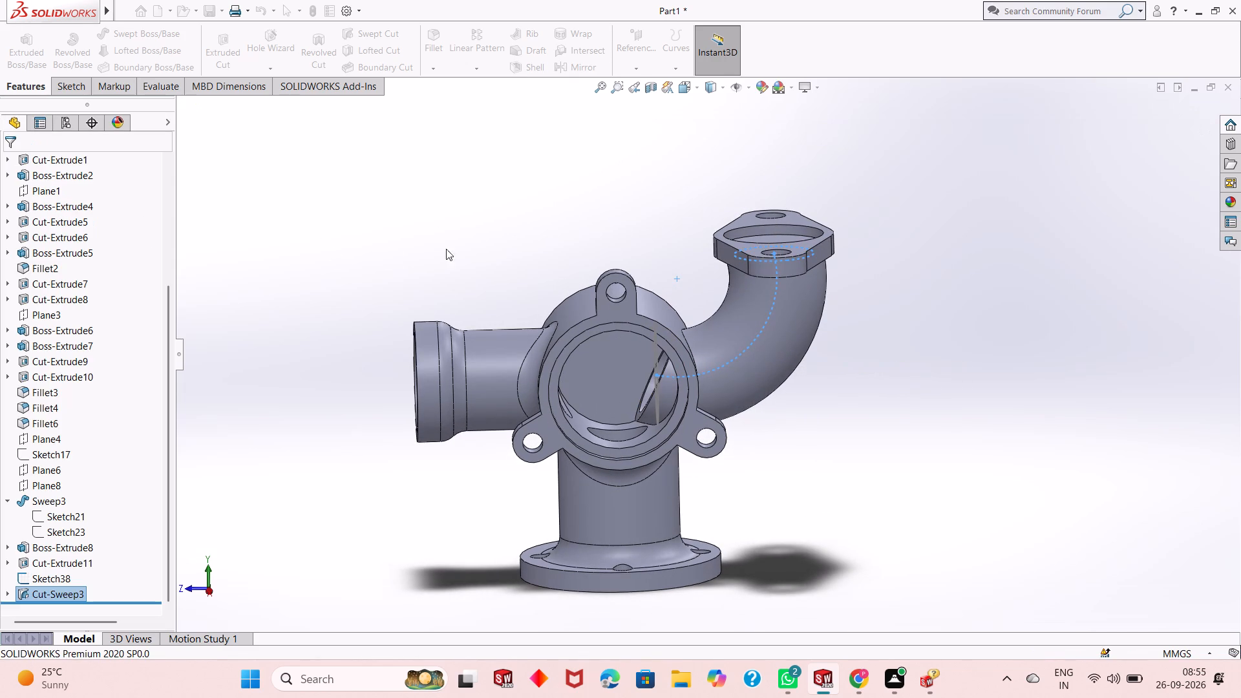
# Examine the swept cut from several angles, at the oval flange's recess, along the curved branch and inside the main body.
pyautogui.moveTo(635, 225); pyautogui.dragTo(621, 357, button='middle')
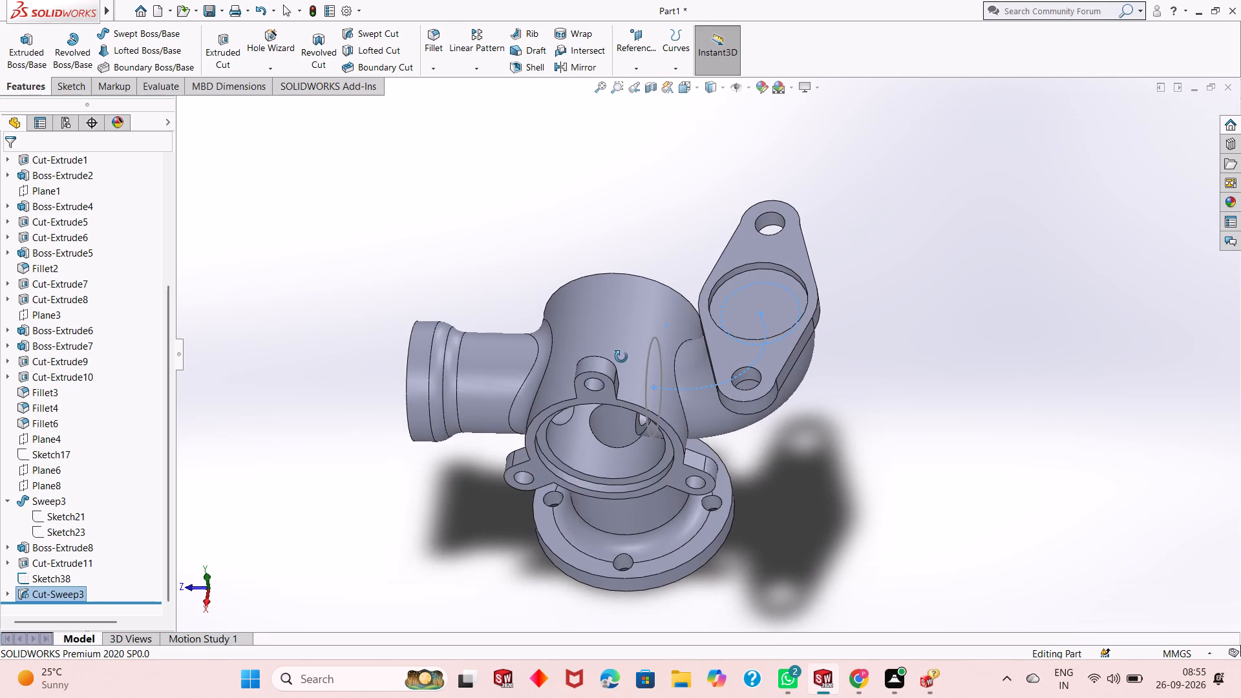
pyautogui.moveTo(621, 357); pyautogui.dragTo(682, 189, button='middle')
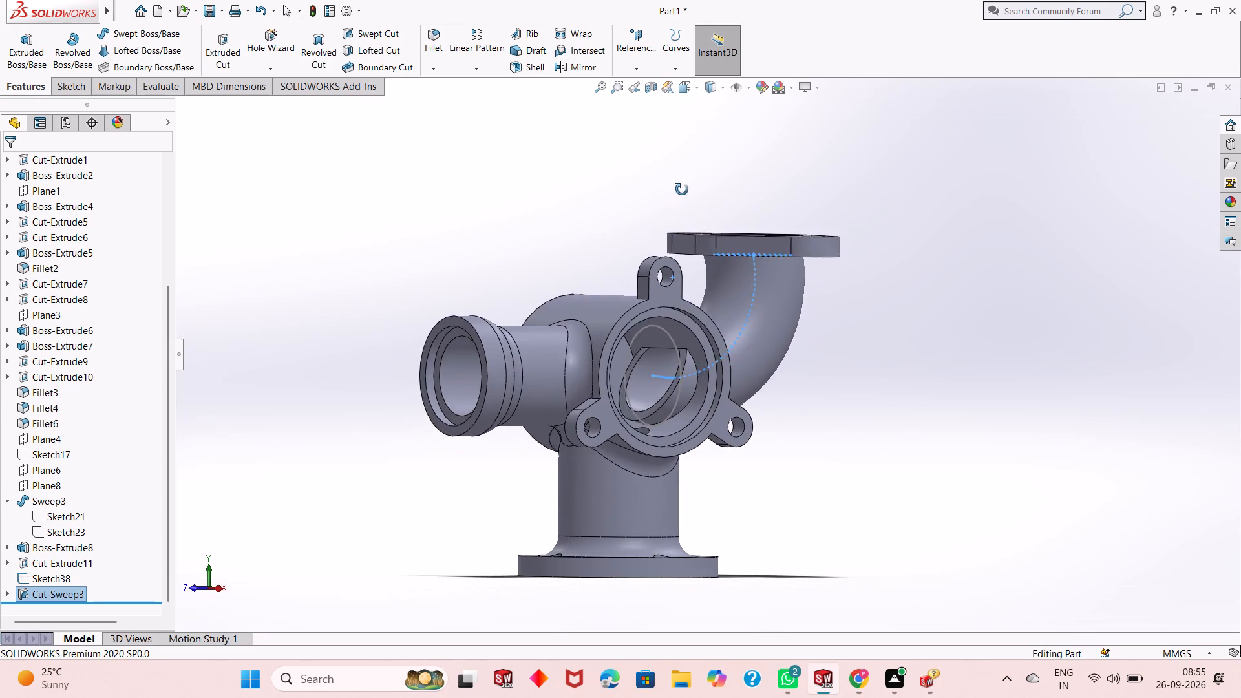
pyautogui.moveTo(682, 189); pyautogui.dragTo(657, 217, button='middle')
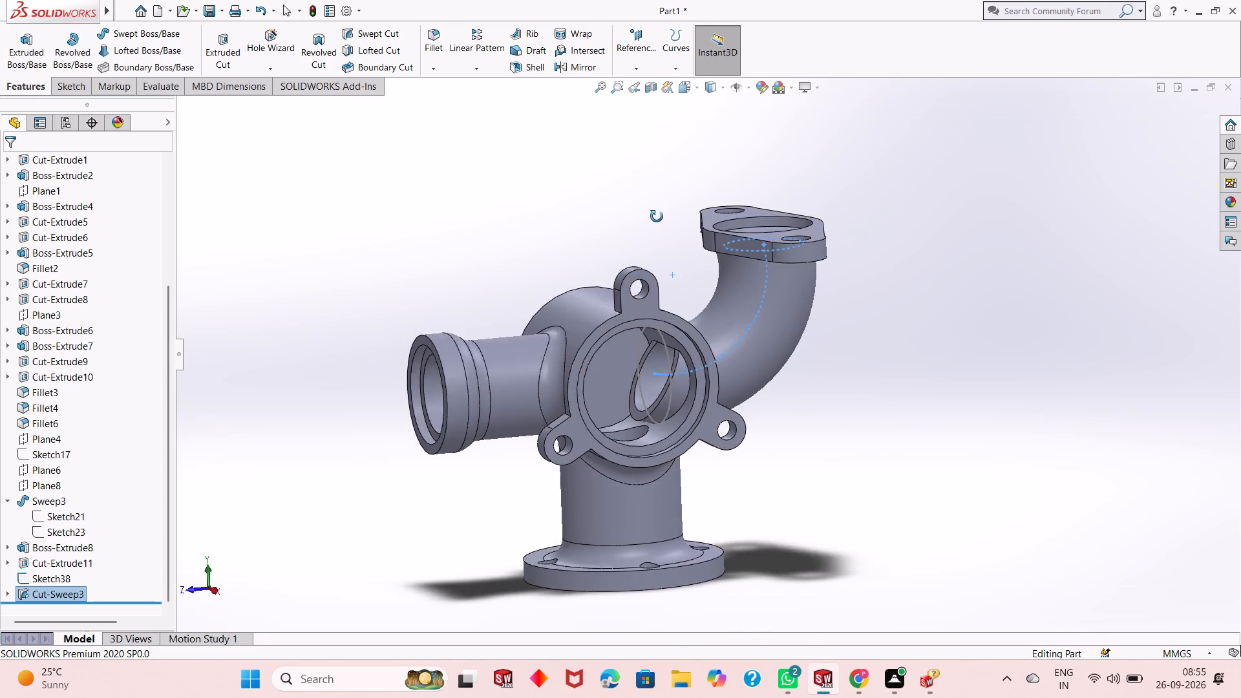
pyautogui.moveTo(657, 217); pyautogui.dragTo(661, 240, button='middle')
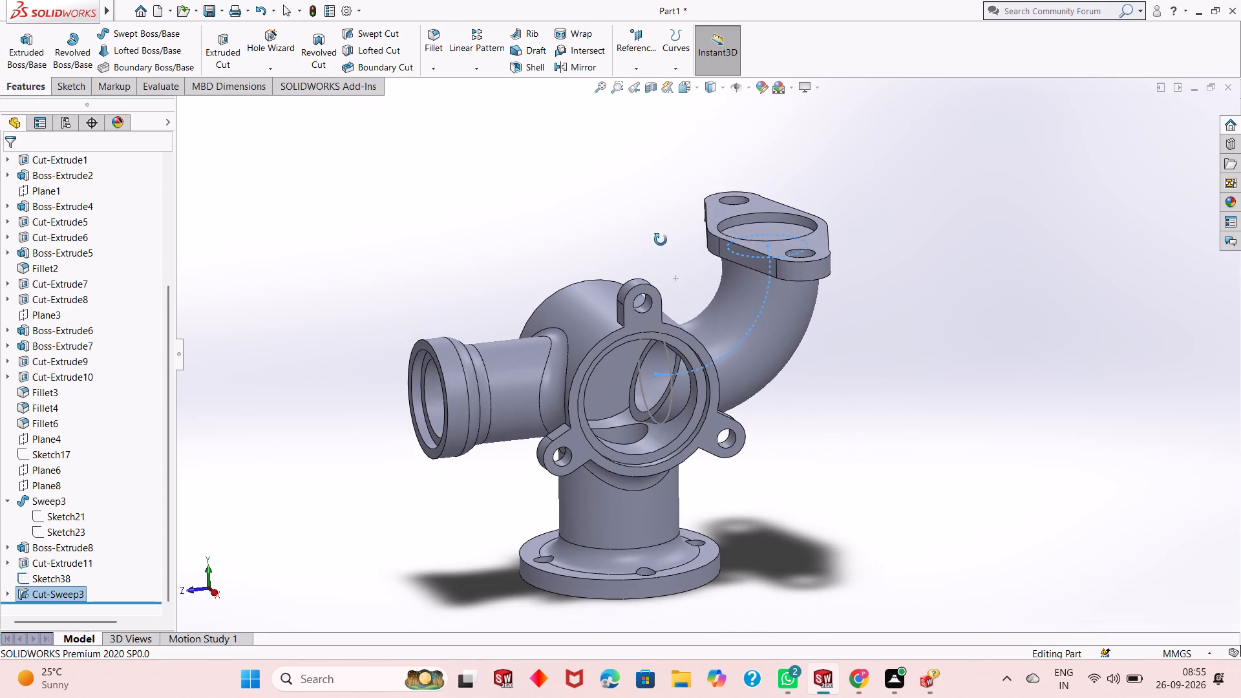
pyautogui.moveTo(661, 240); pyautogui.dragTo(637, 316, button='middle')
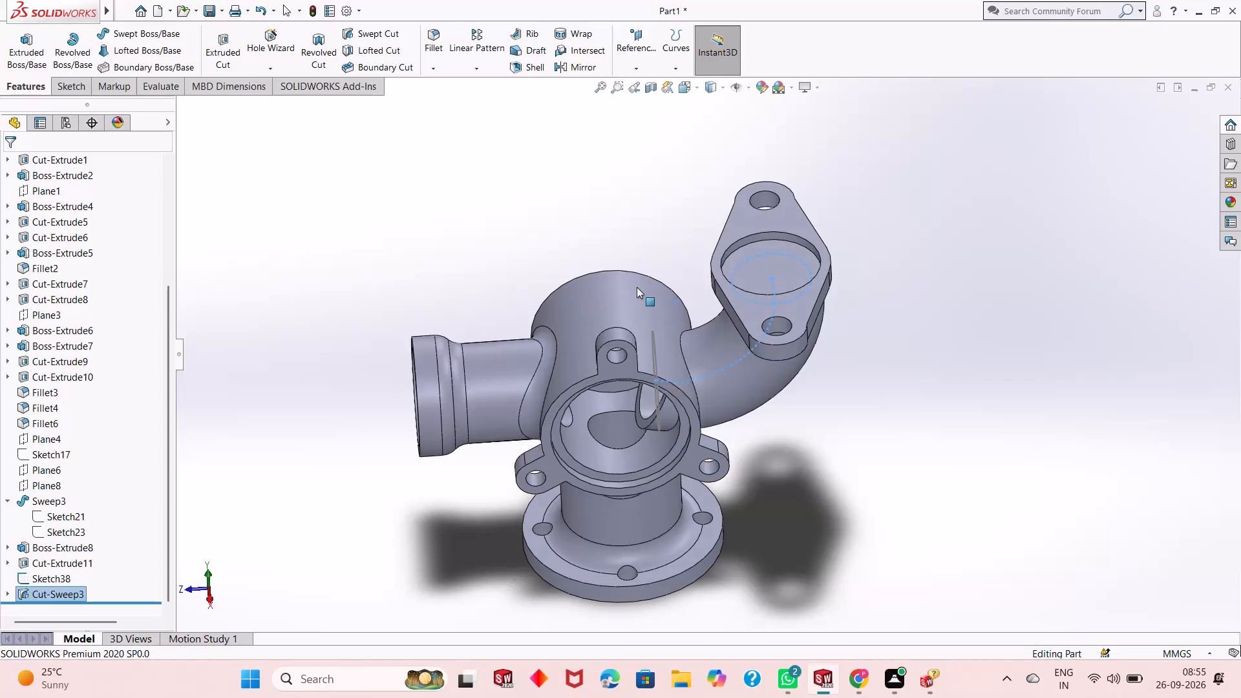
pyautogui.scroll(-2, 640, 282)
pyautogui.scroll(1, 651, 350)
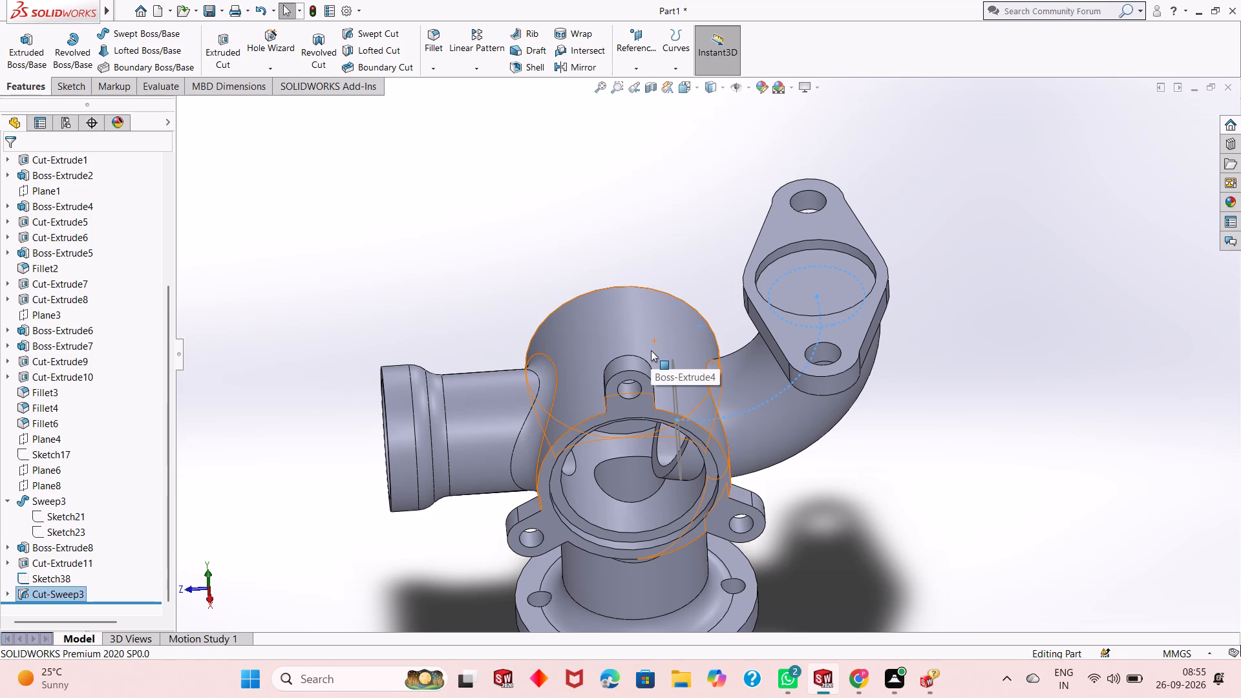
pyautogui.scroll(-2, 652, 351)
pyautogui.scroll(-3, 688, 411)
pyautogui.scroll(2, 701, 371)
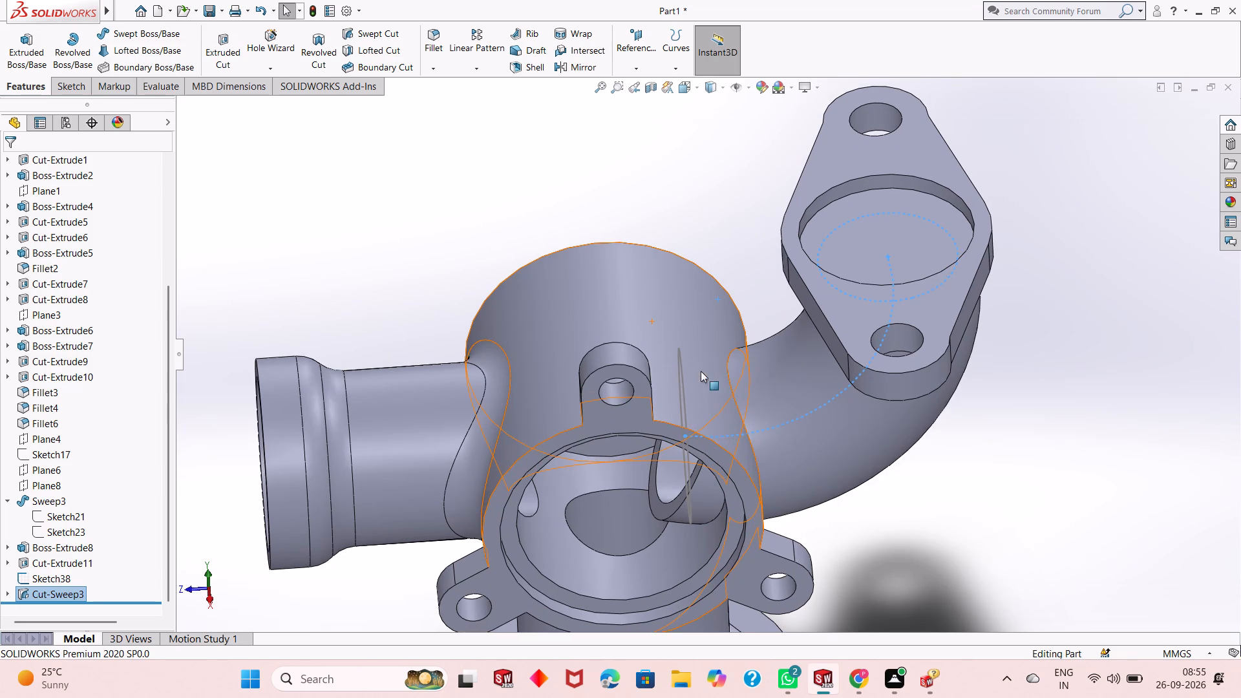
pyautogui.scroll(2, 730, 391)
pyautogui.moveTo(846, 455); pyautogui.dragTo(844, 340, button='middle')
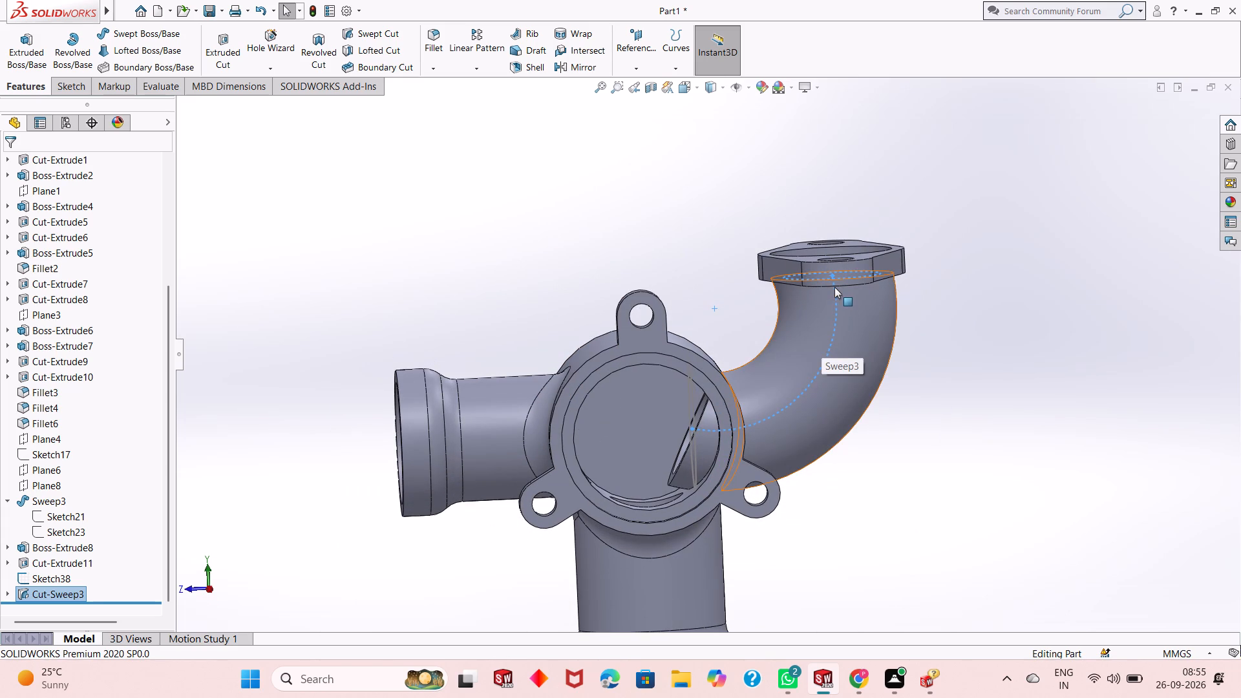
pyautogui.scroll(-1, 834, 287)
pyautogui.scroll(1, 834, 288)
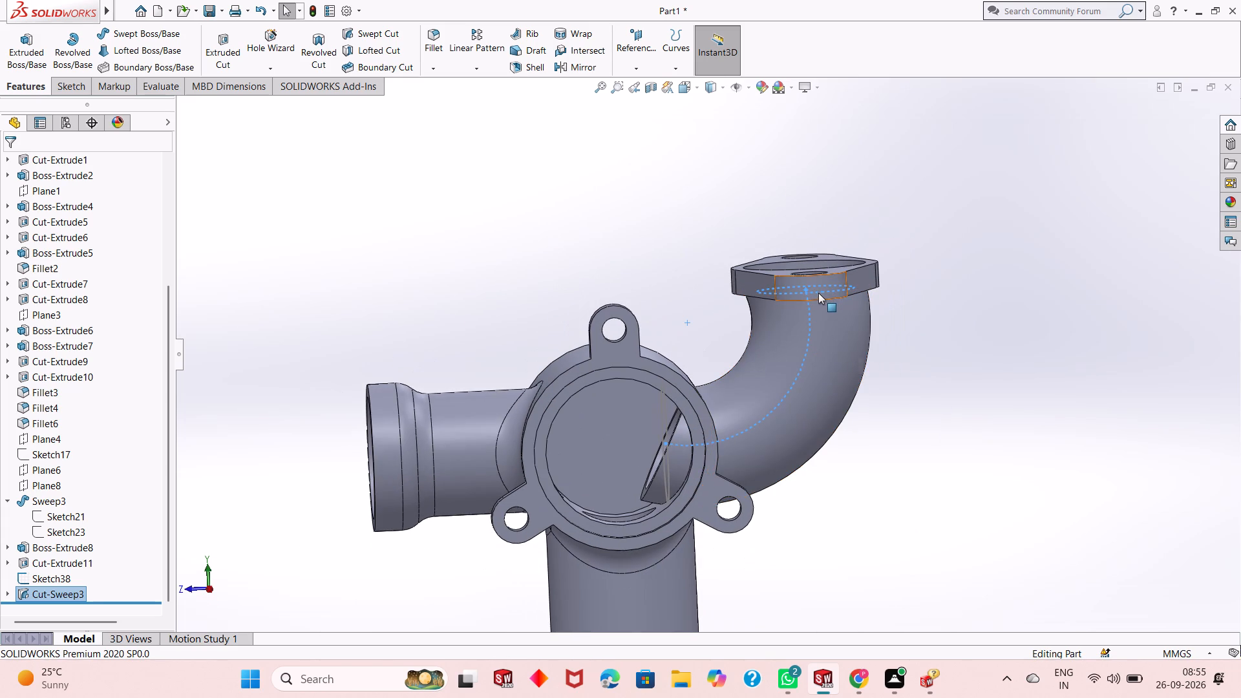
pyautogui.scroll(-1, 818, 293)
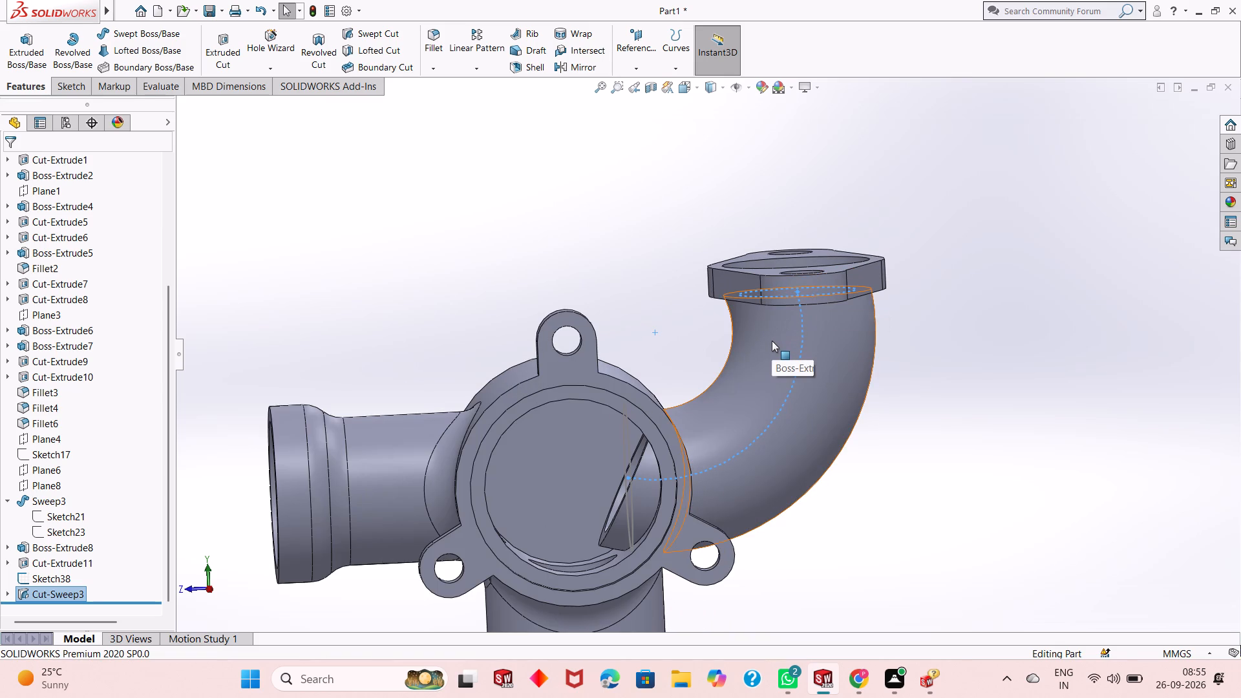
pyautogui.scroll(-2, 769, 343)
pyautogui.scroll(1, 769, 443)
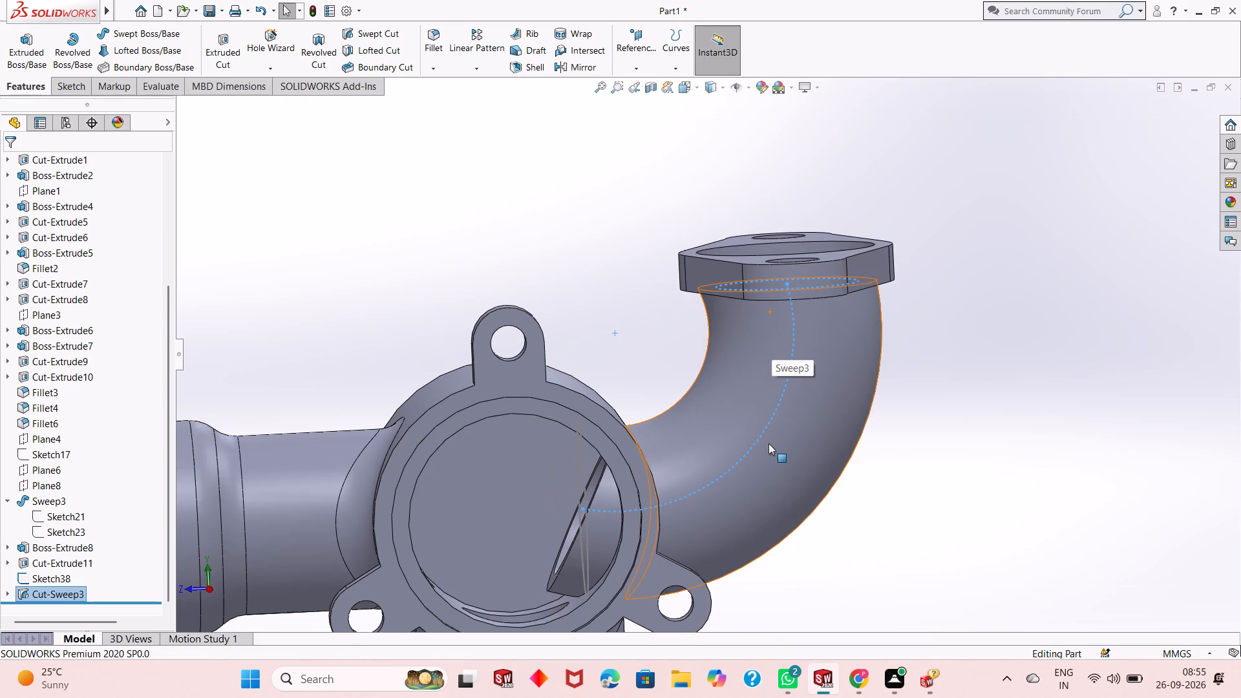
pyautogui.scroll(1, 767, 441)
pyautogui.scroll(-2, 727, 407)
pyautogui.scroll(2, 701, 414)
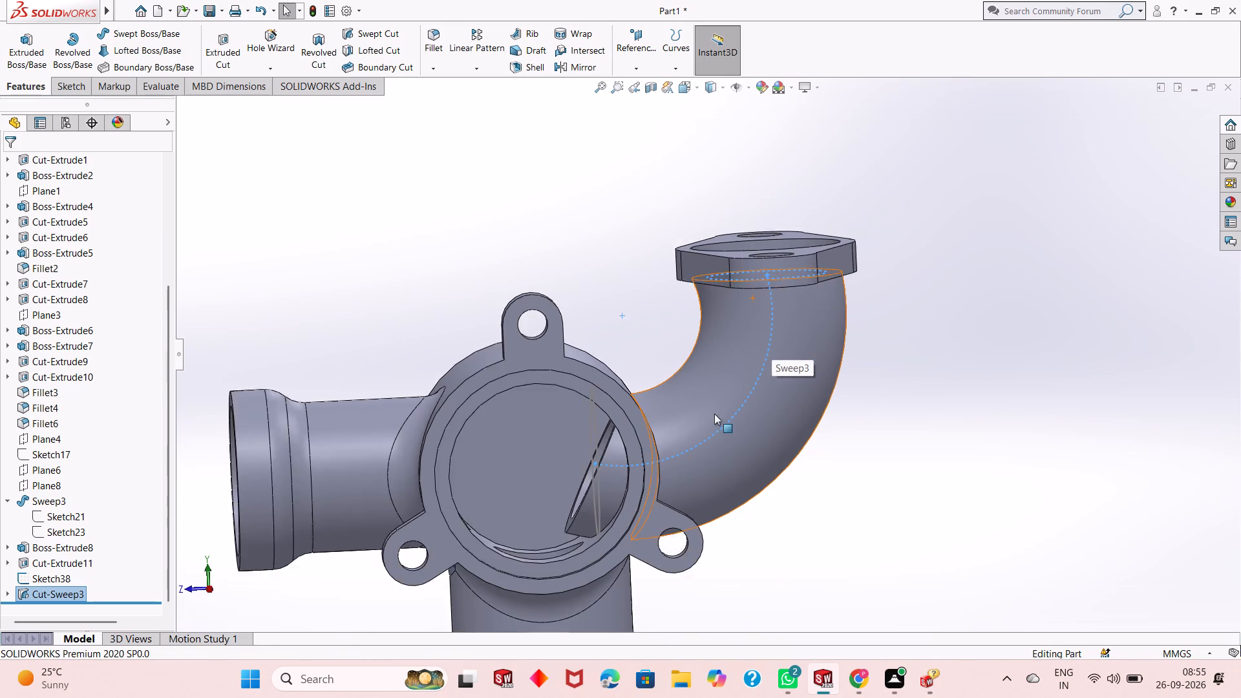
pyautogui.scroll(2, 714, 414)
pyautogui.scroll(-2, 356, 426)
pyautogui.scroll(3, 606, 434)
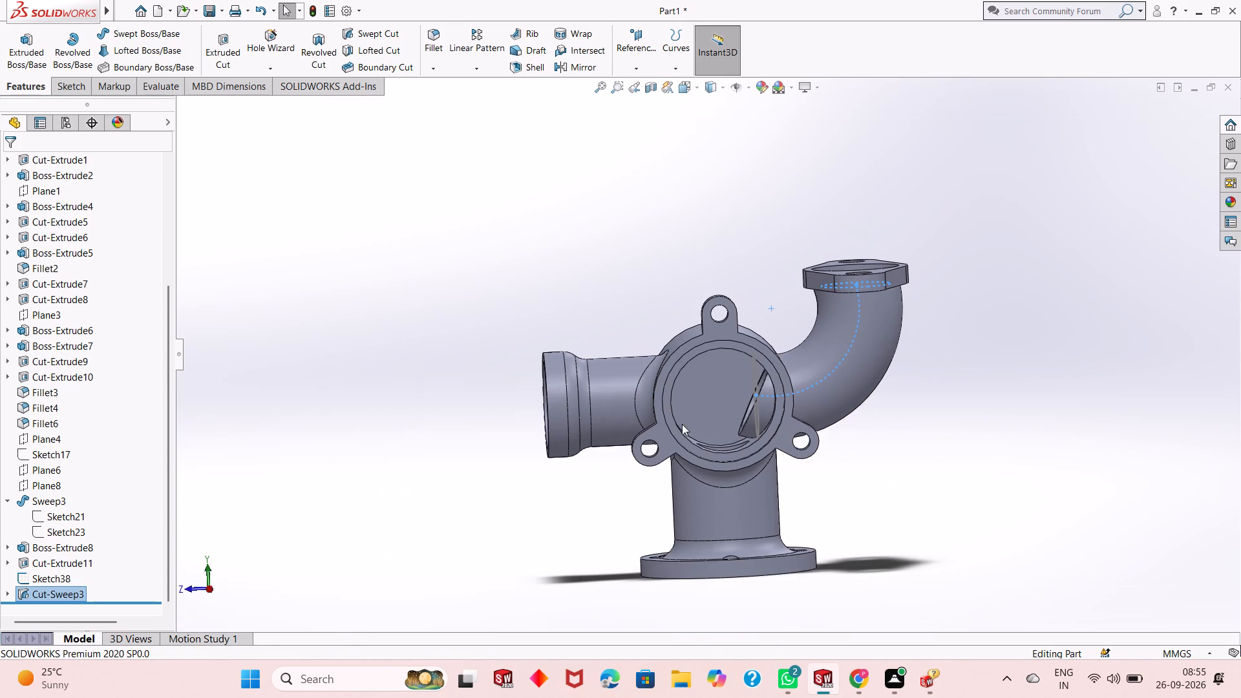
# Hide Sketch38 inside the main body.
pyautogui.moveTo(934, 411); pyautogui.dragTo(911, 432, button='middle')
pyautogui.rightClick(916, 414)
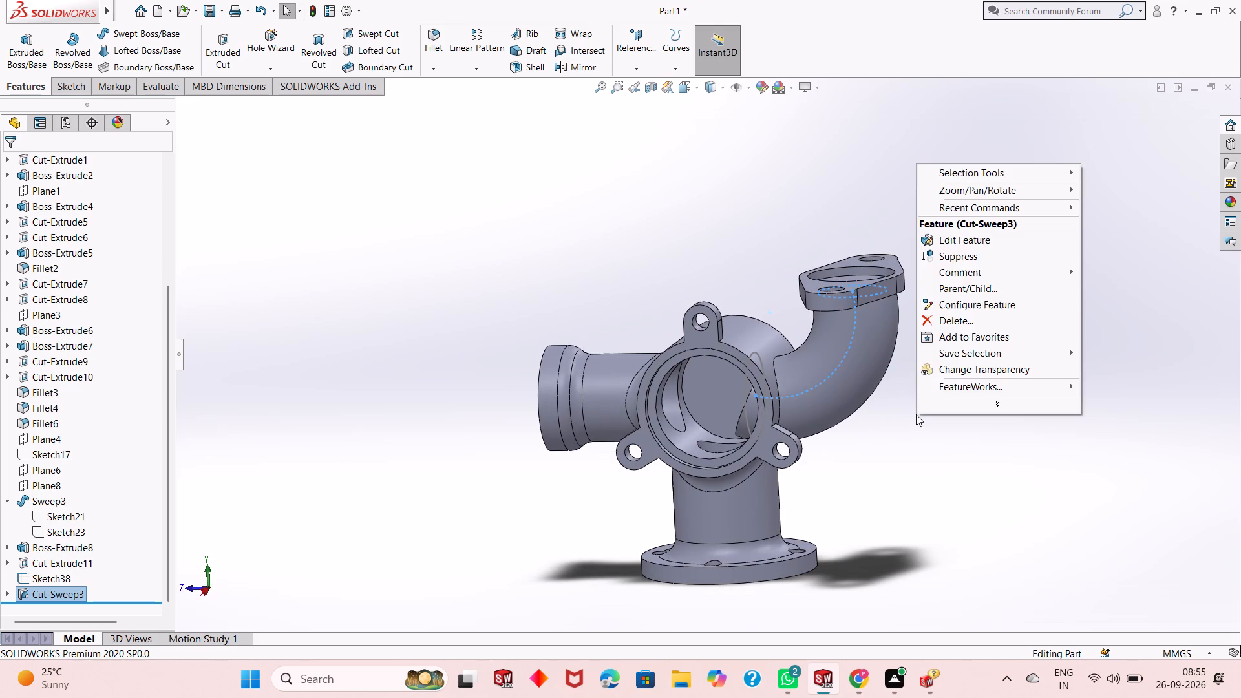
pyautogui.click(884, 448)
pyautogui.click(884, 448)
pyautogui.scroll(1, 898, 412)
pyautogui.moveTo(898, 412); pyautogui.dragTo(933, 401, button='middle')
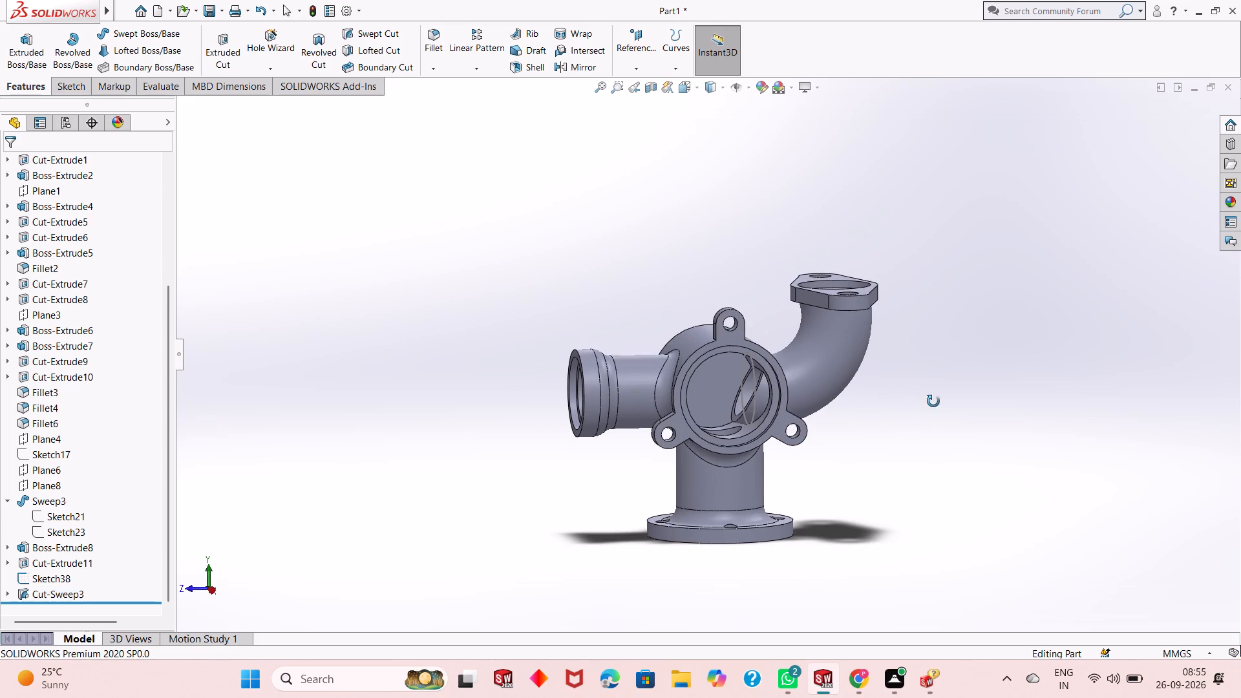
pyautogui.moveTo(933, 401); pyautogui.dragTo(933, 402, button='middle')
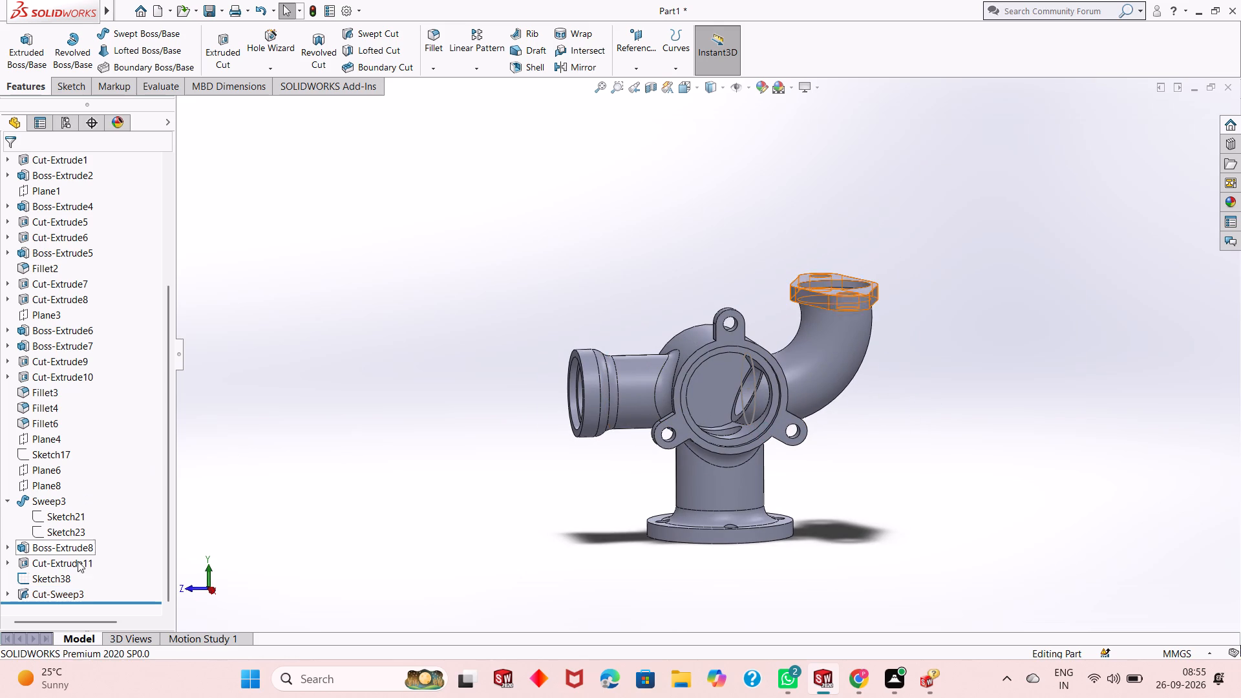
pyautogui.rightClick(59, 577)
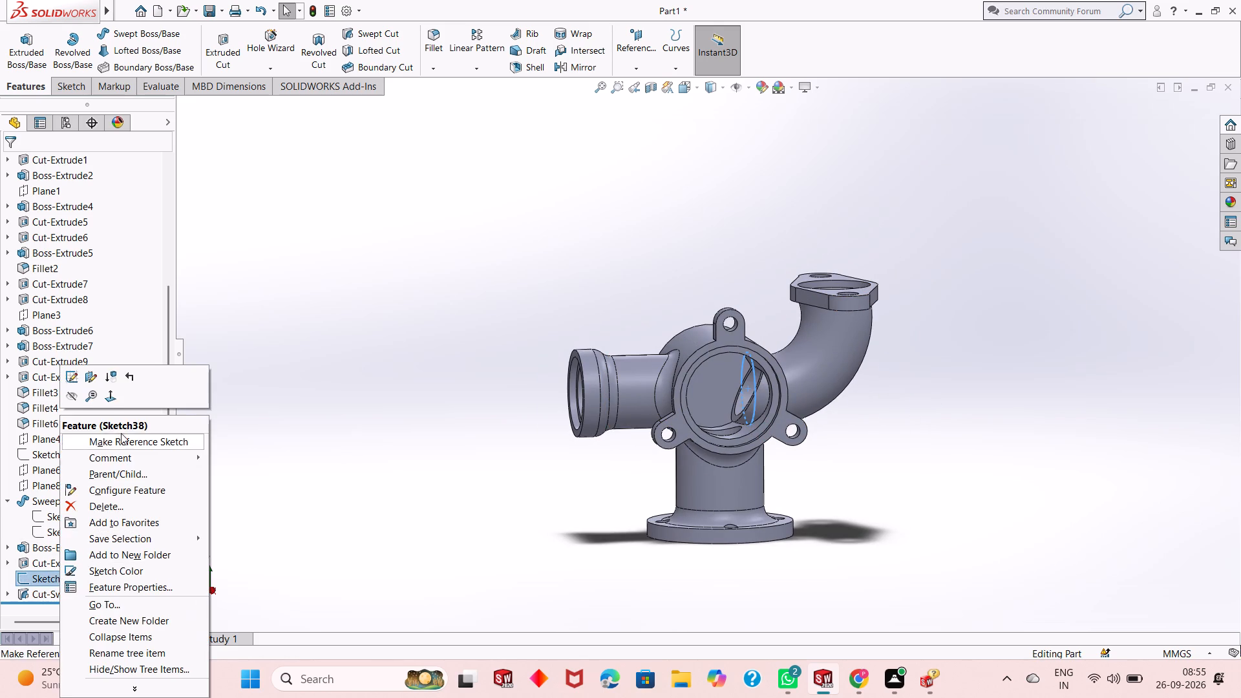
pyautogui.click(72, 399)
pyautogui.click(423, 406)
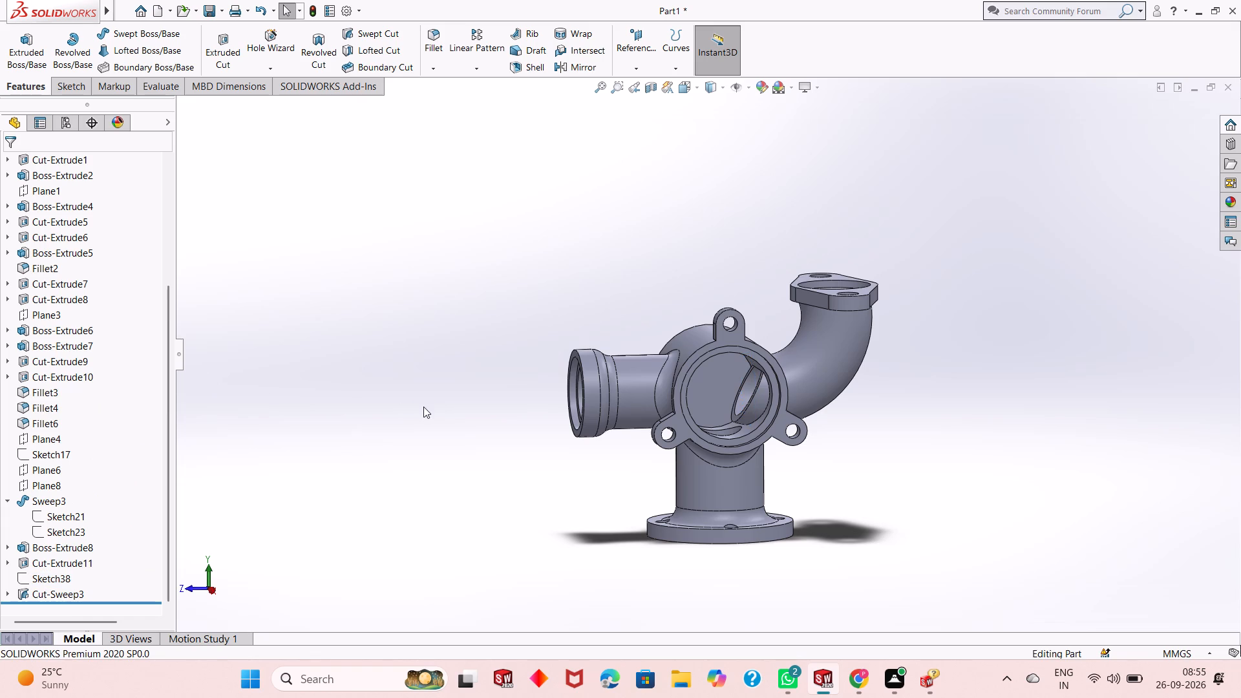
# Examine the swept bore's opening inside the main body and the closed floor of the oval flange's recess.
pyautogui.moveTo(755, 341); pyautogui.dragTo(732, 384, button='middle')
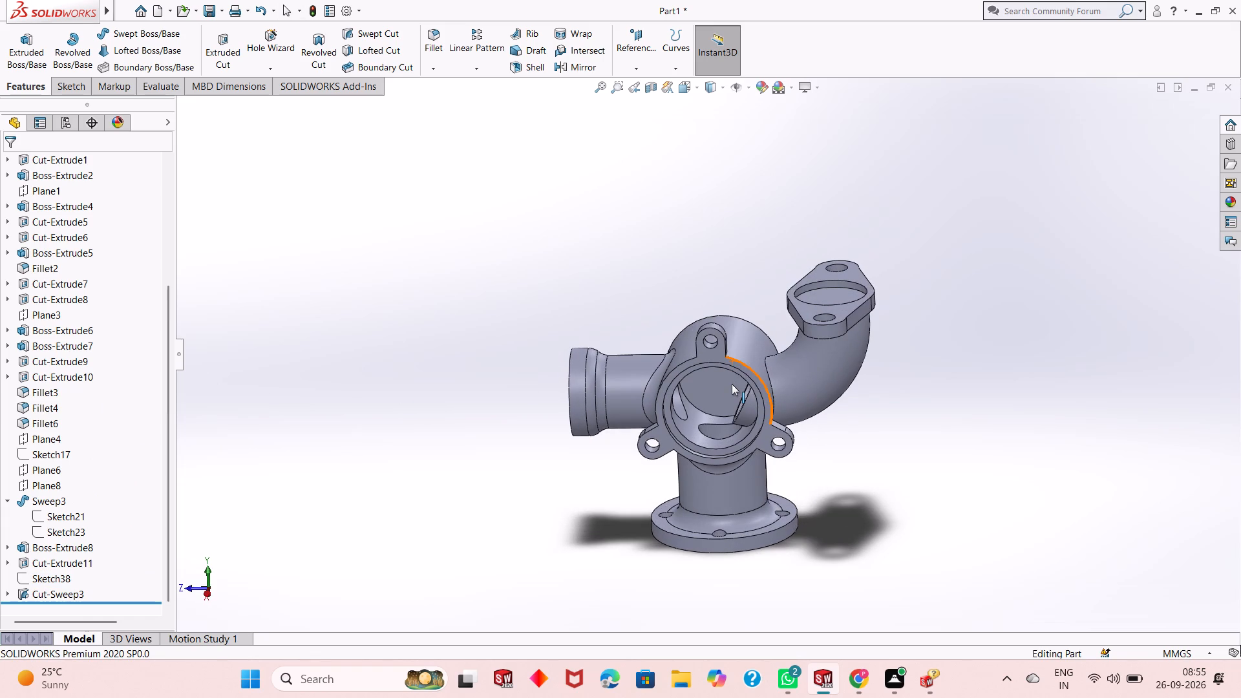
pyautogui.scroll(-1, 887, 341)
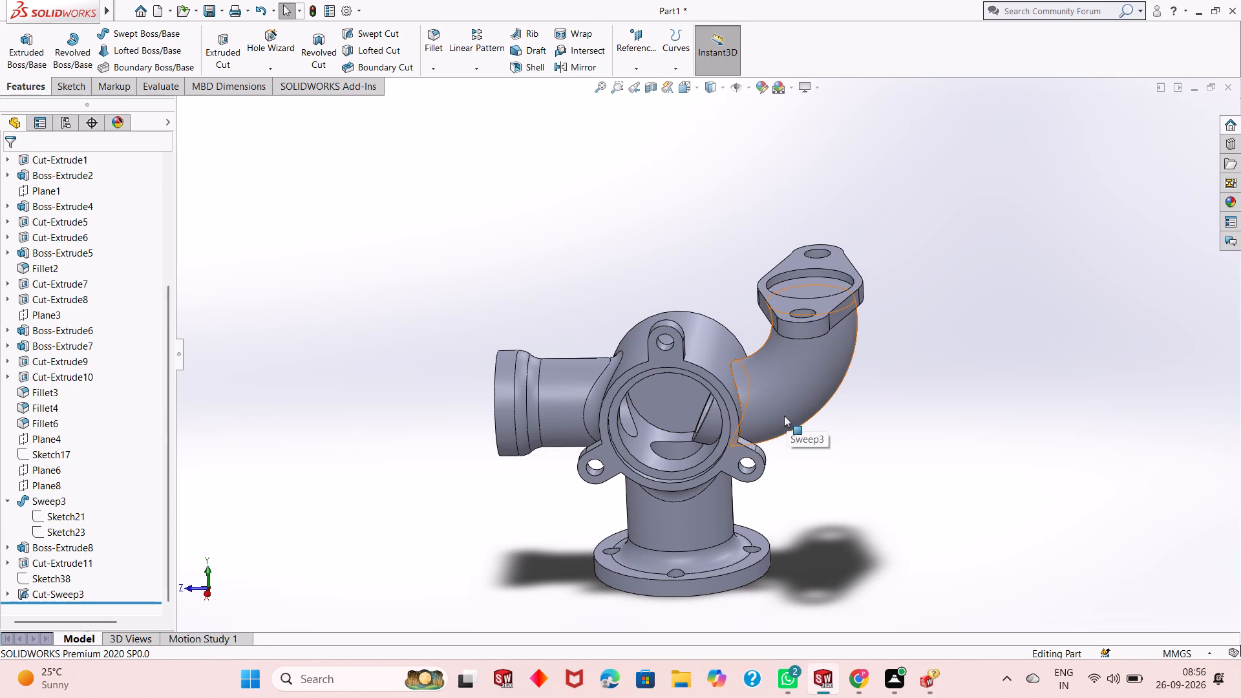
pyautogui.moveTo(807, 407); pyautogui.dragTo(822, 383, button='middle')
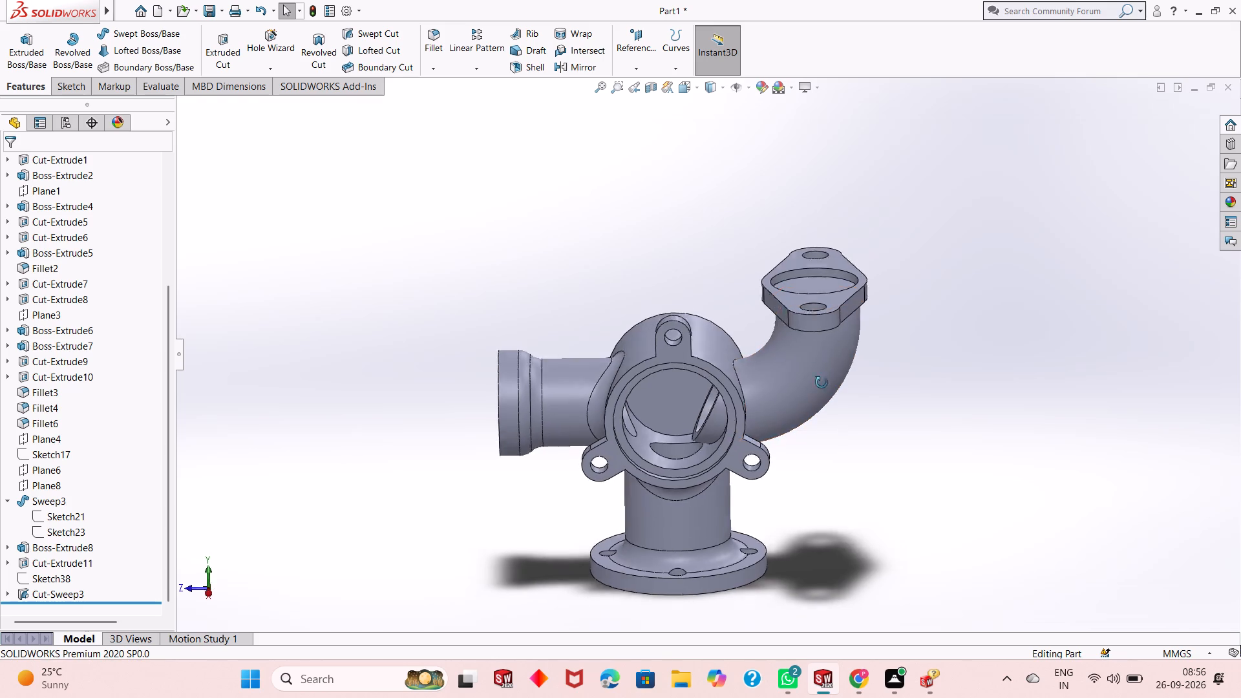
pyautogui.moveTo(822, 383); pyautogui.dragTo(831, 503, button='middle')
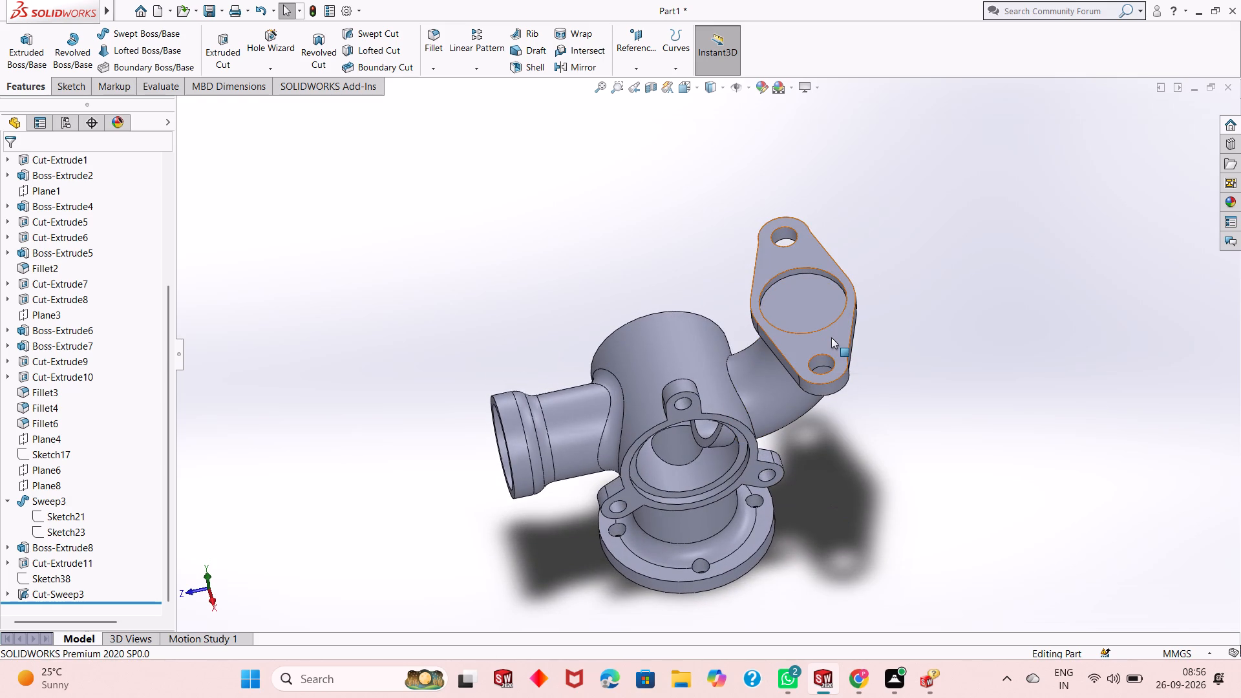
pyautogui.scroll(1, 768, 441)
pyautogui.scroll(-2, 793, 257)
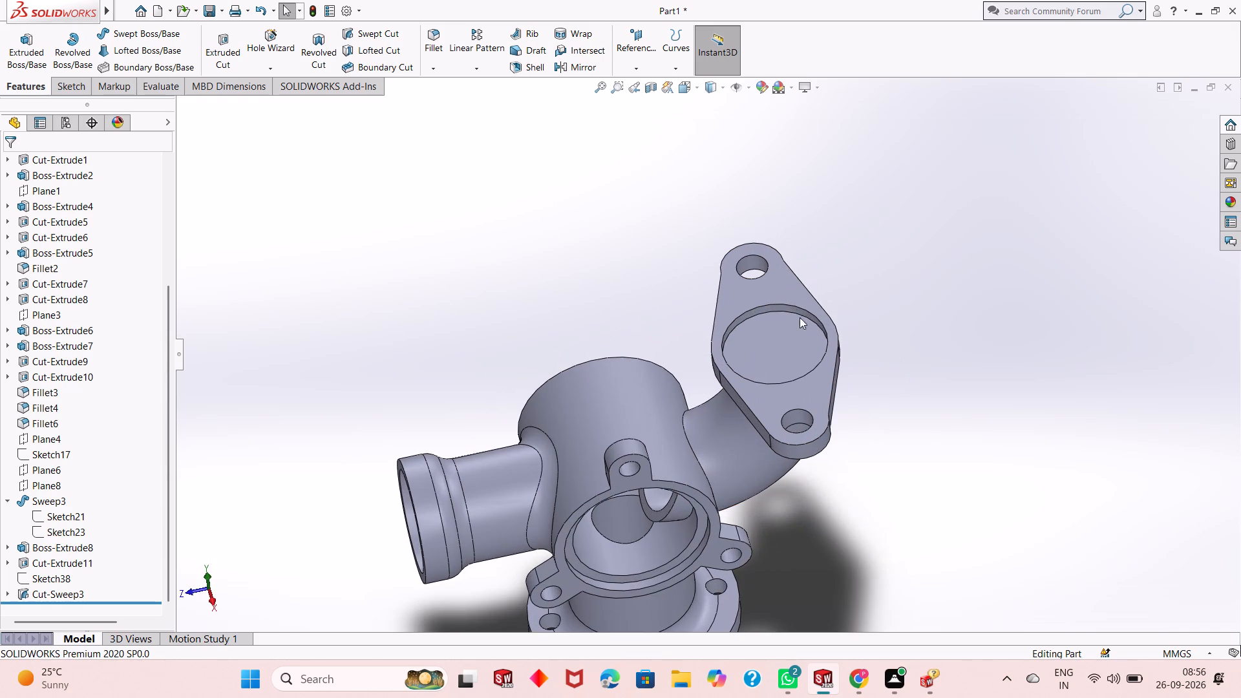
pyautogui.moveTo(776, 367); pyautogui.dragTo(769, 332, button='middle')
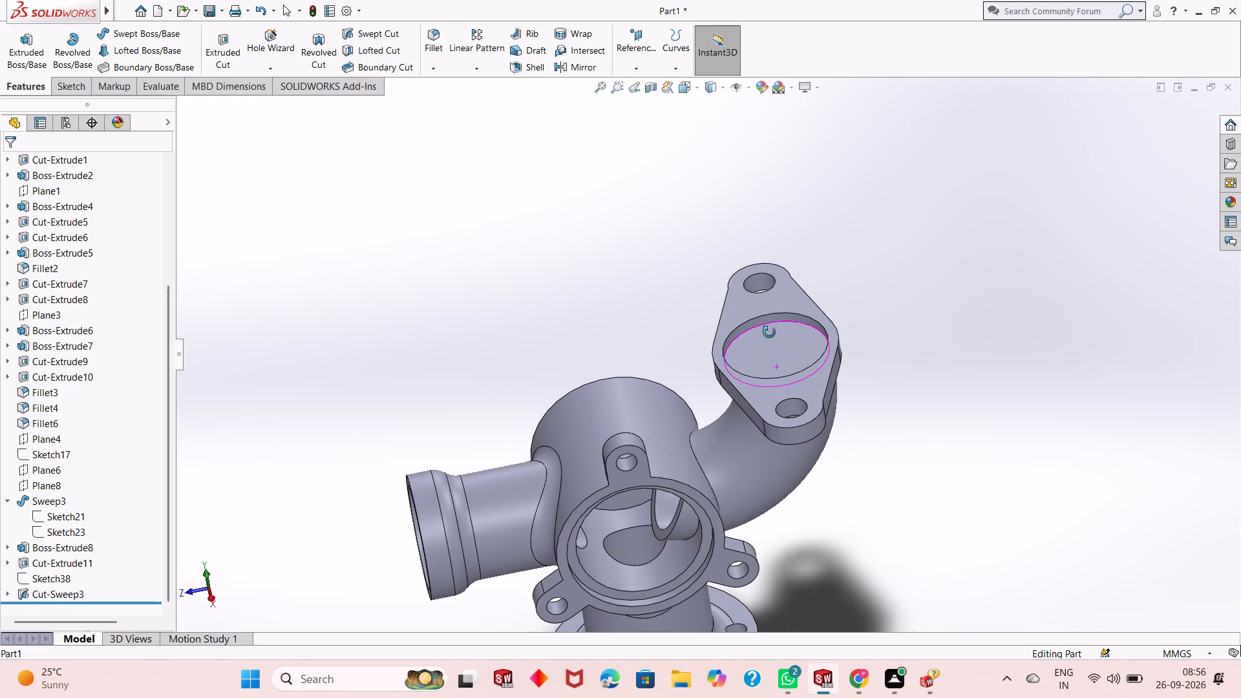
pyautogui.moveTo(769, 332); pyautogui.dragTo(769, 325, button='middle')
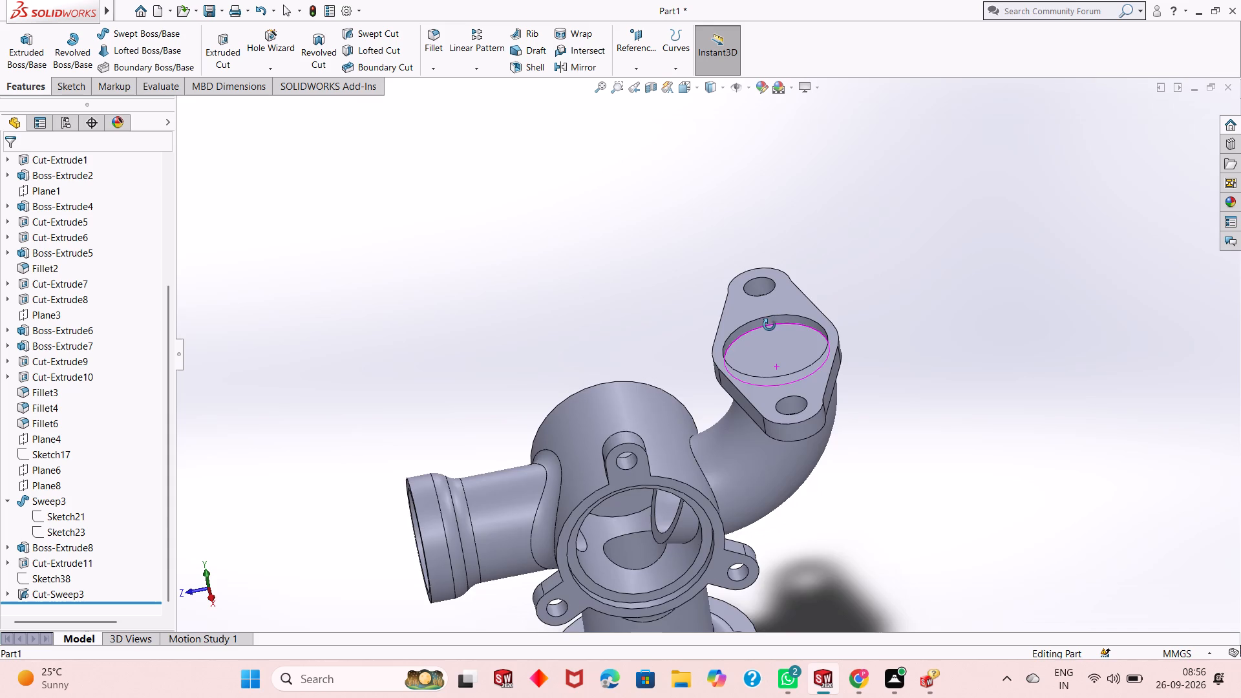
pyautogui.moveTo(769, 325); pyautogui.dragTo(767, 277, button='middle')
pyautogui.moveTo(767, 277); pyautogui.dragTo(781, 310, button='middle')
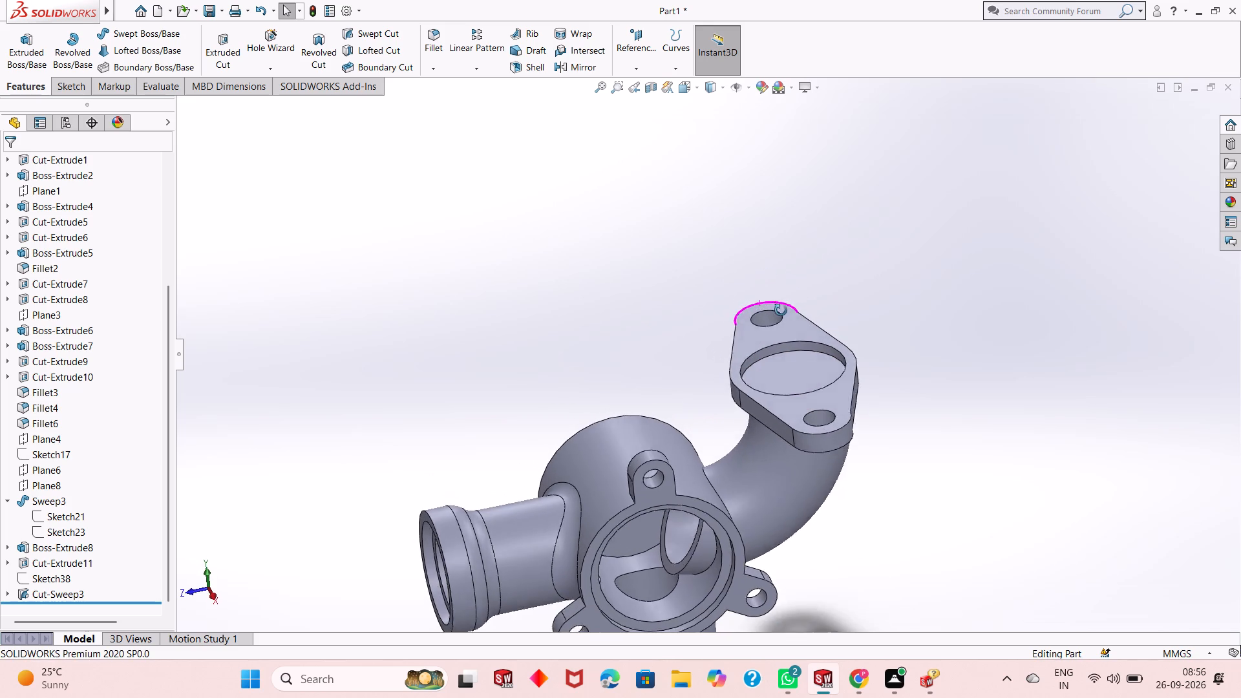
pyautogui.moveTo(781, 310); pyautogui.dragTo(786, 329, button='middle')
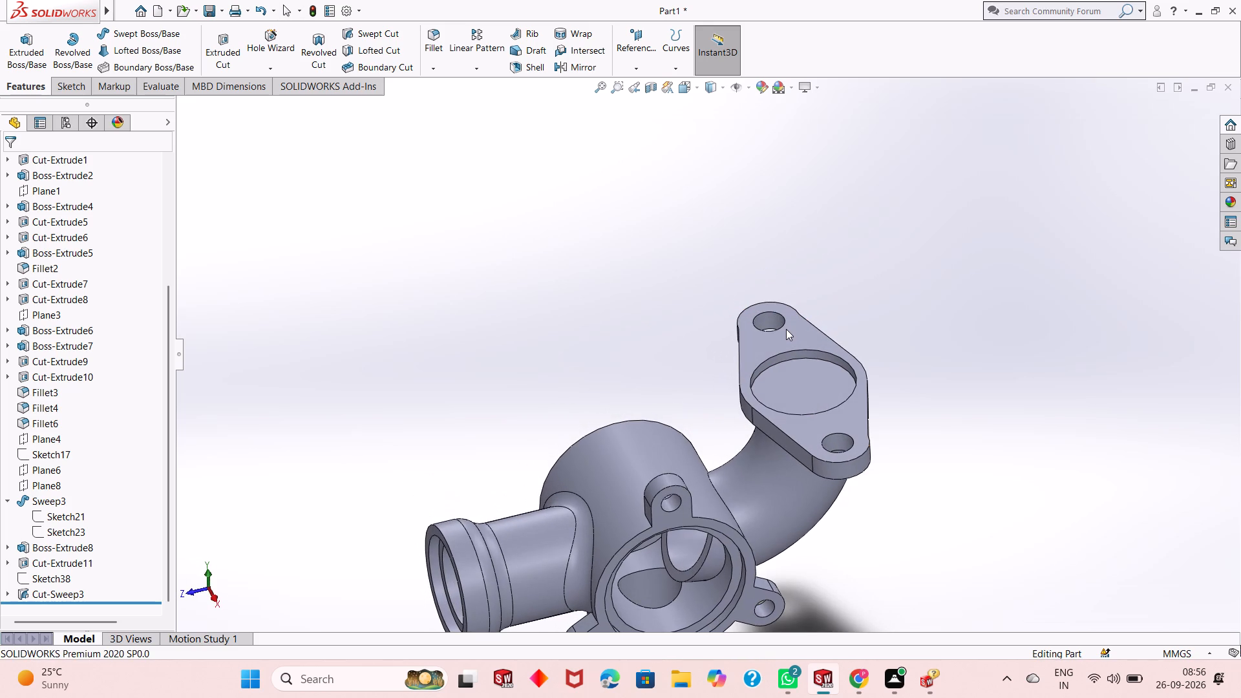
# Start a sketch on the floor of the oval flange's recess and draw a concentric circle dimensioned to 45 mm diameter.
pyautogui.click(806, 380)
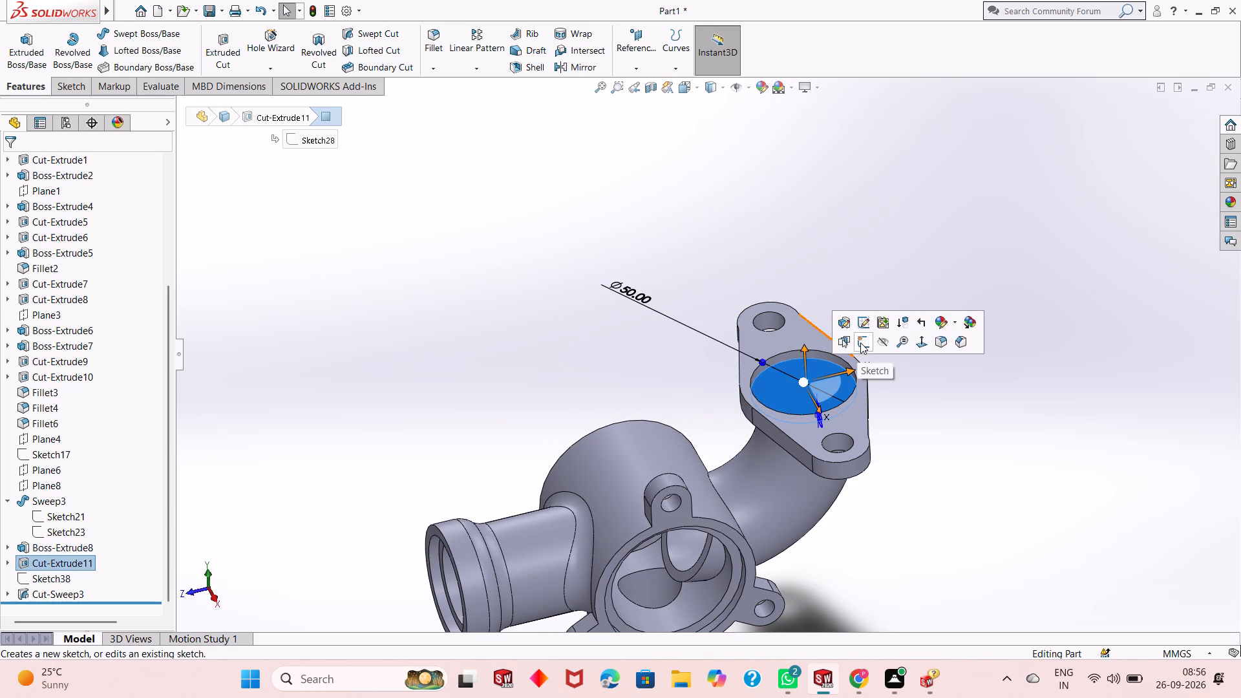
pyautogui.click(860, 343)
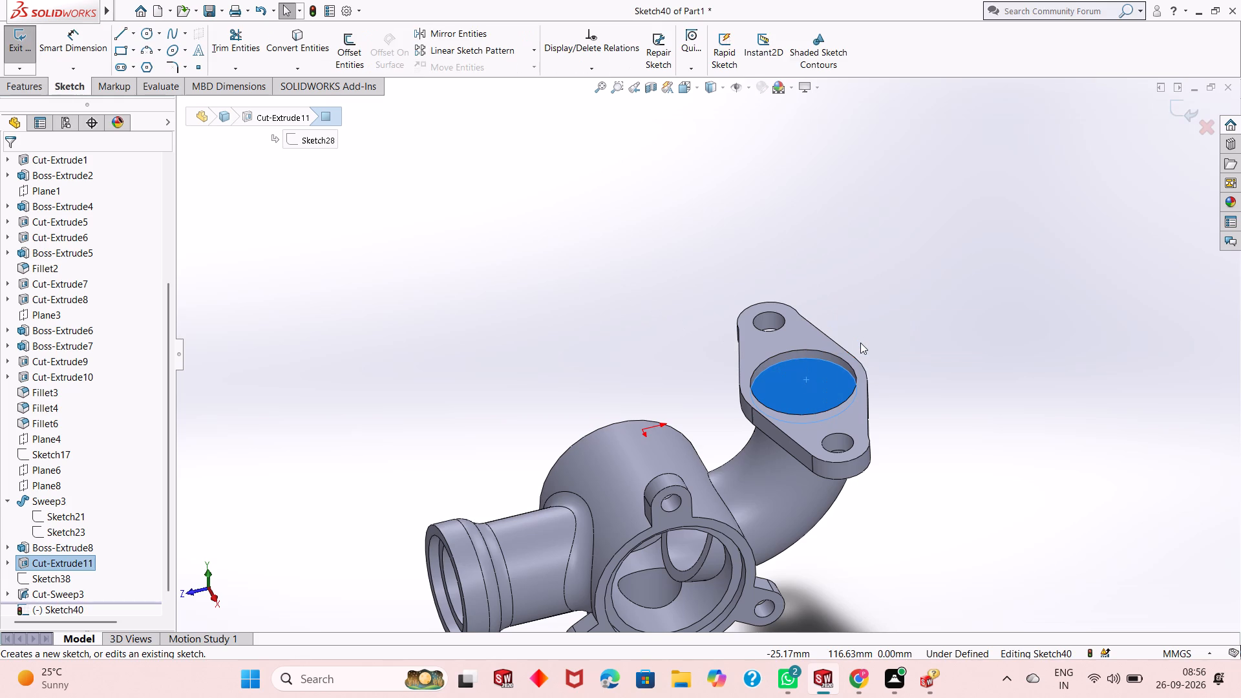
pyautogui.hotkey('ctrl', '8')
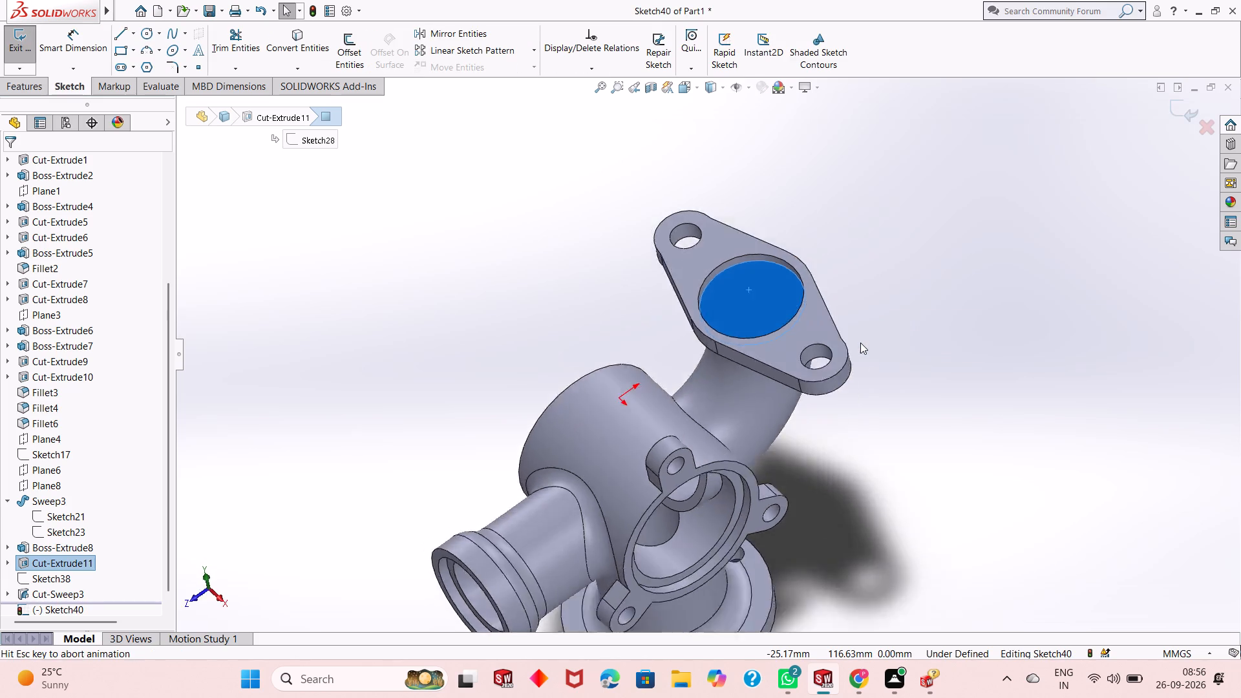
pyautogui.press('Escape')
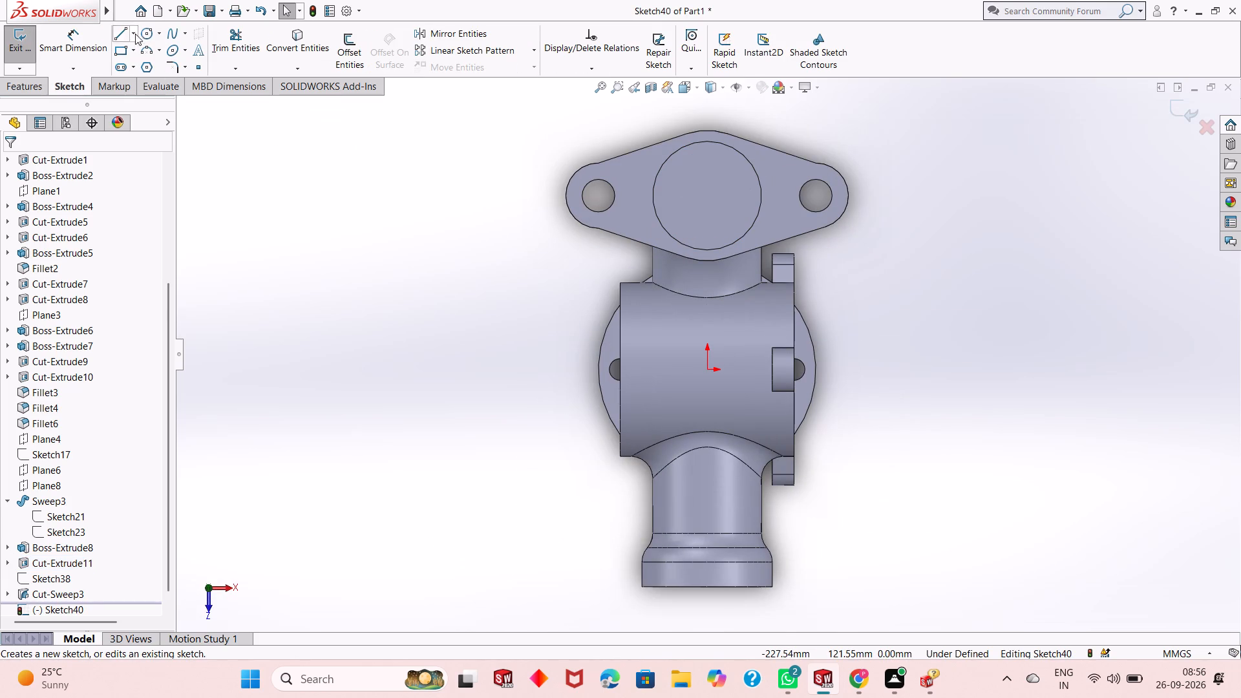
pyautogui.click(147, 32)
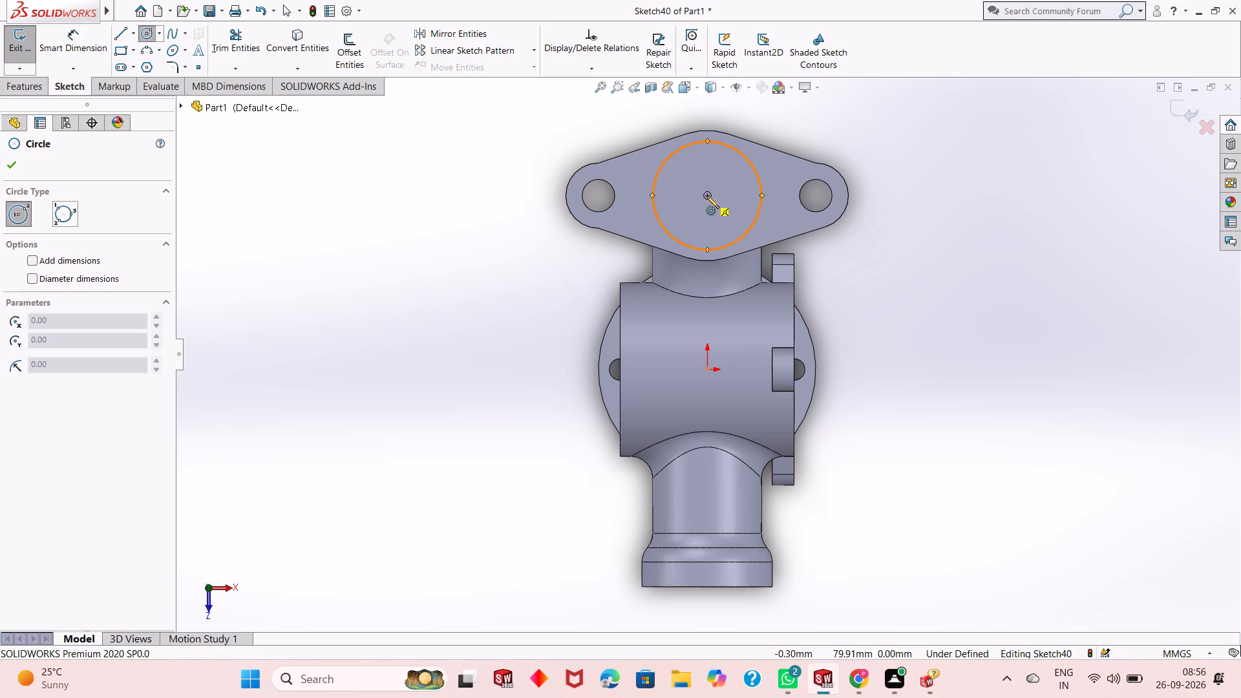
pyautogui.click(707, 195)
pyautogui.click(718, 165)
pyautogui.click(81, 48)
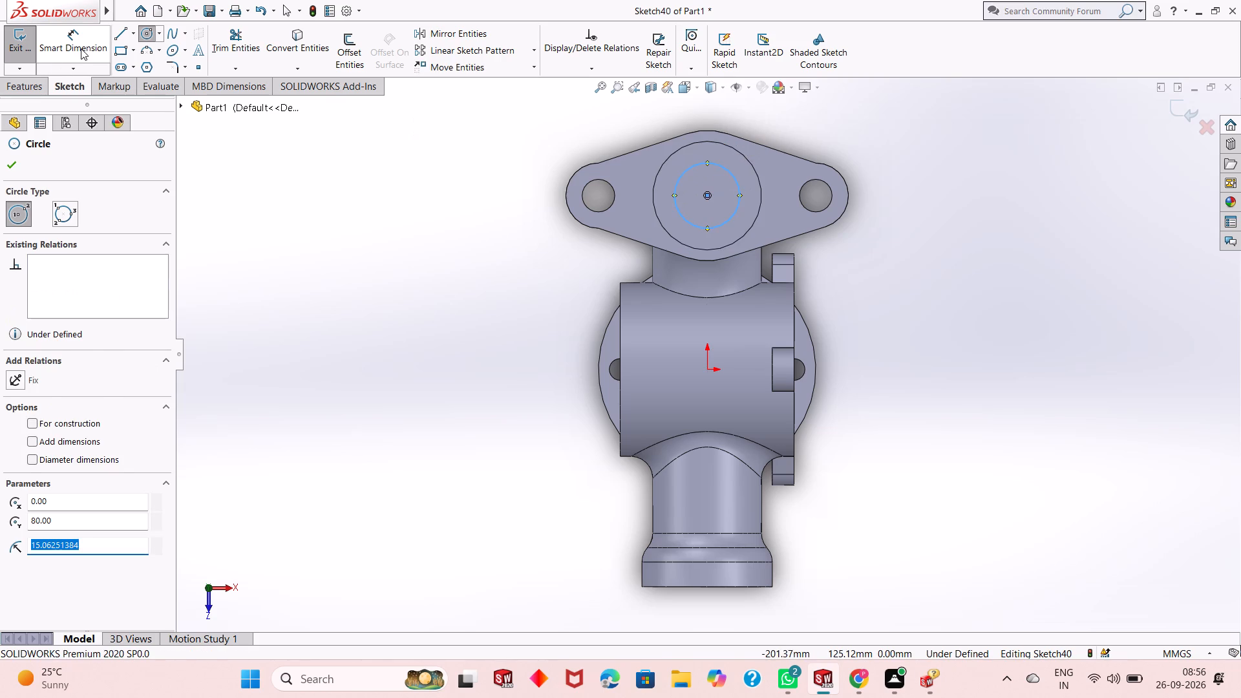
pyautogui.click(690, 223)
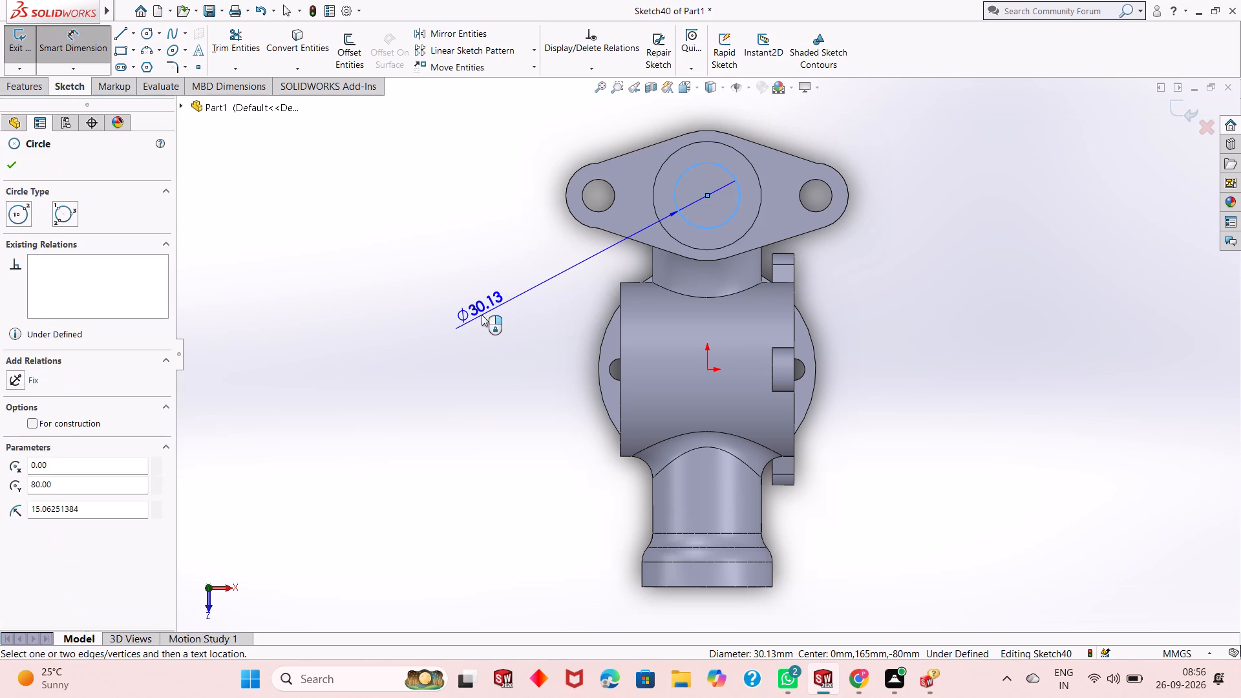
pyautogui.click(481, 315)
pyautogui.write('45')
pyautogui.press('Return')
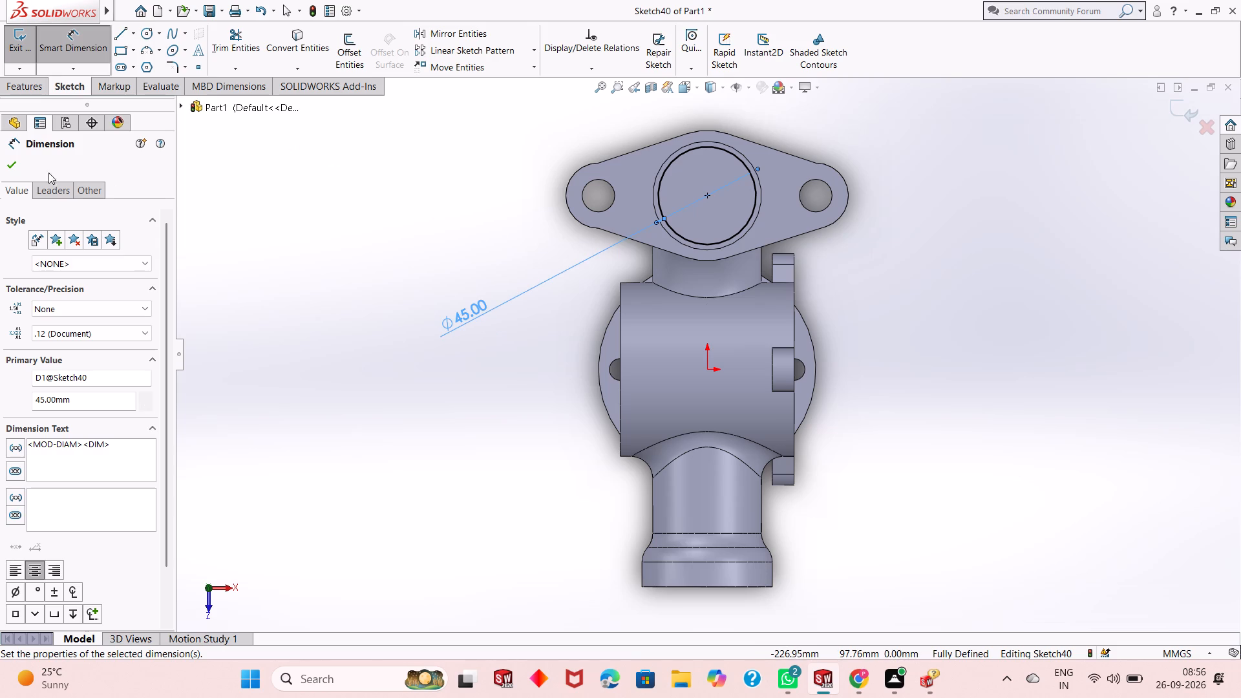
pyautogui.click(14, 169)
# Cut-extrude the 45 mm circle to a blind depth of 15 mm into the curved branch.
pyautogui.click(31, 92)
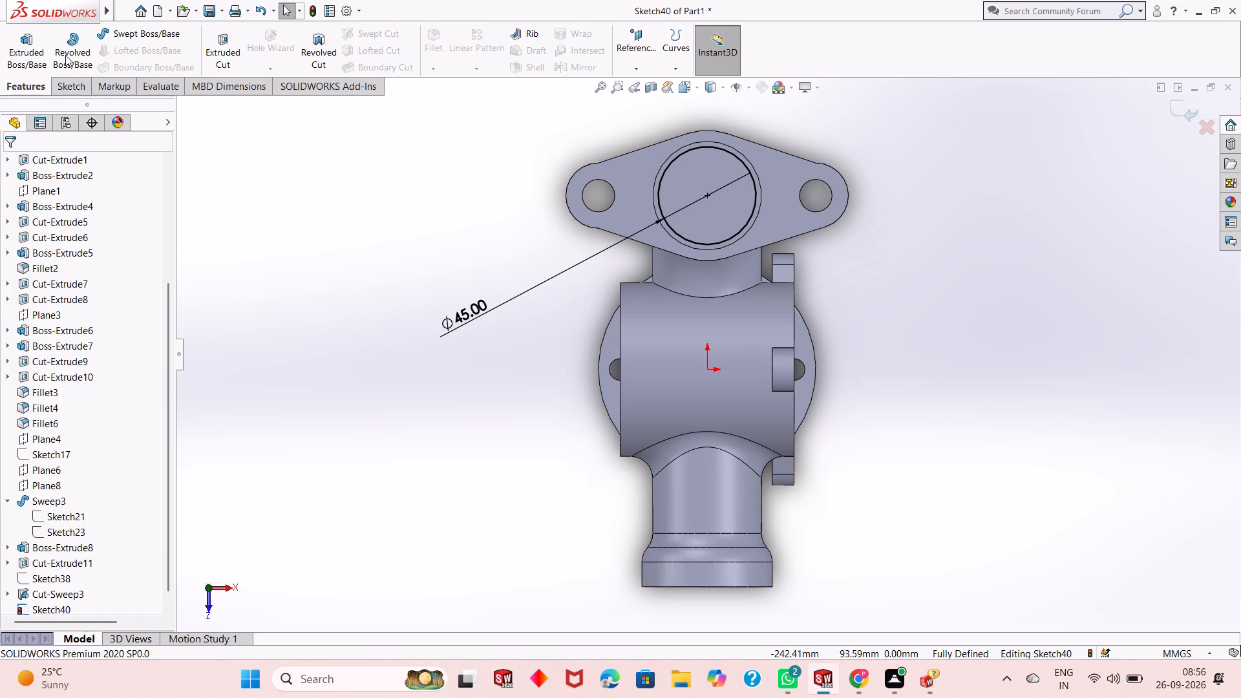
pyautogui.click(226, 52)
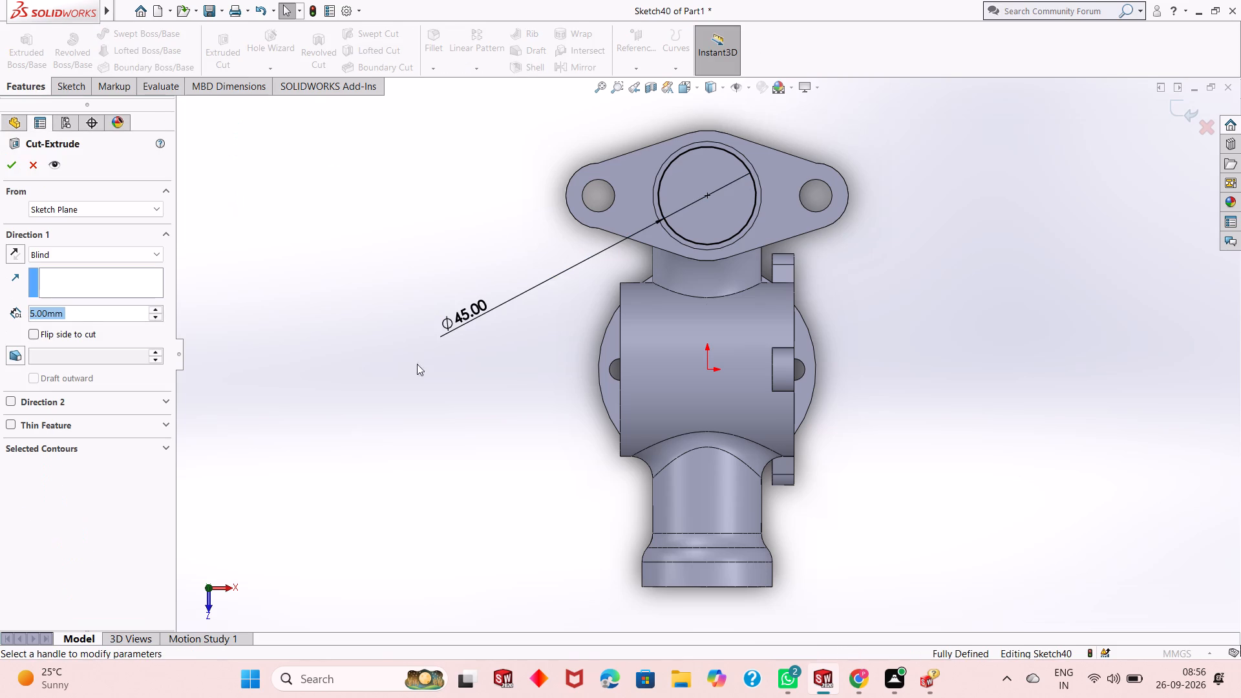
pyautogui.moveTo(522, 381); pyautogui.dragTo(527, 294, button='middle')
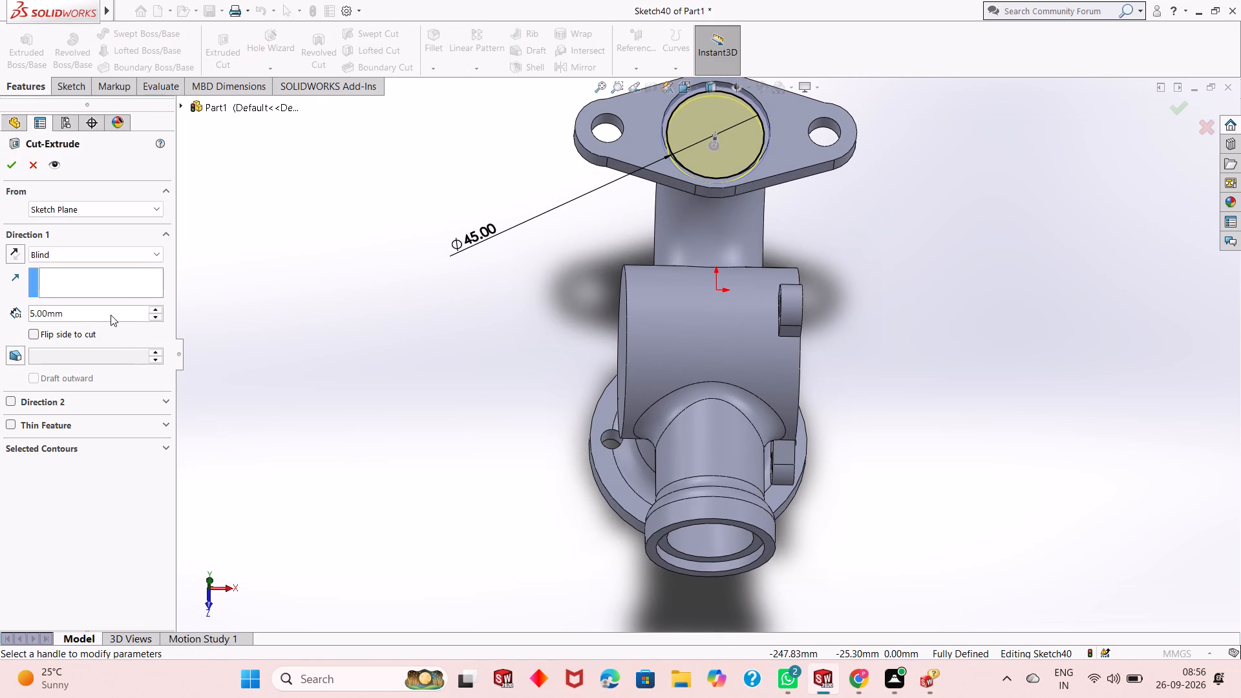
pyautogui.doubleClick(111, 315)
pyautogui.write('15')
pyautogui.press('Return')
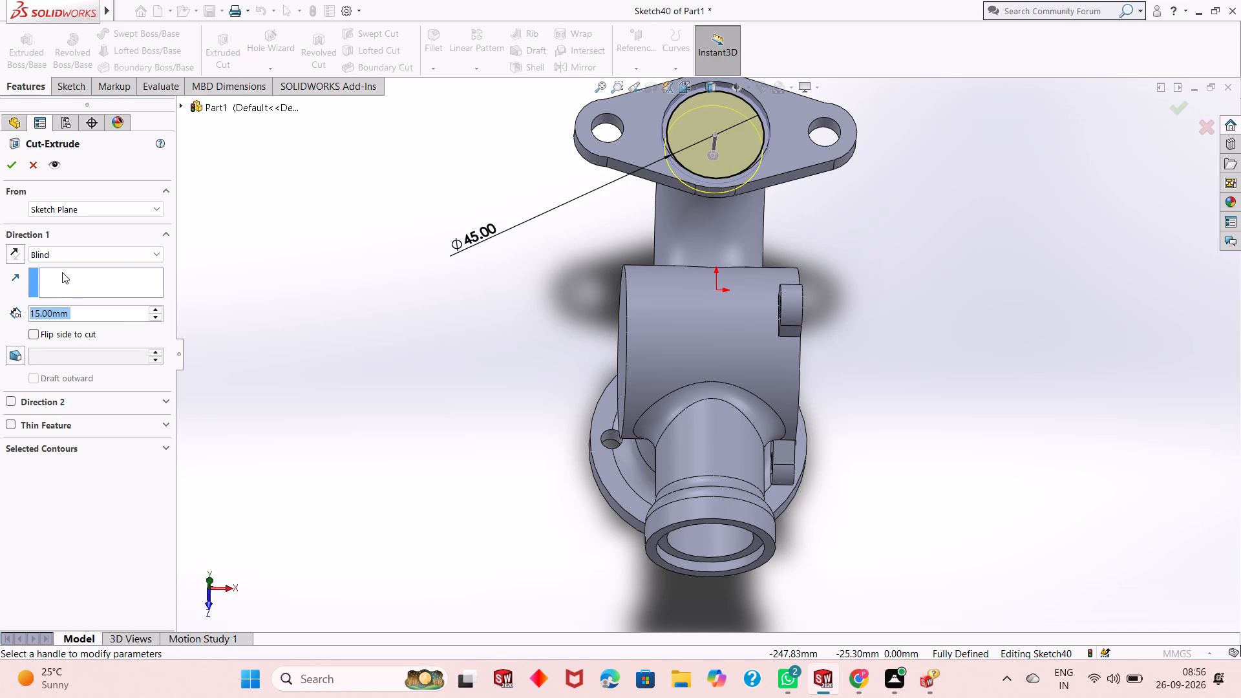
pyautogui.click(12, 172)
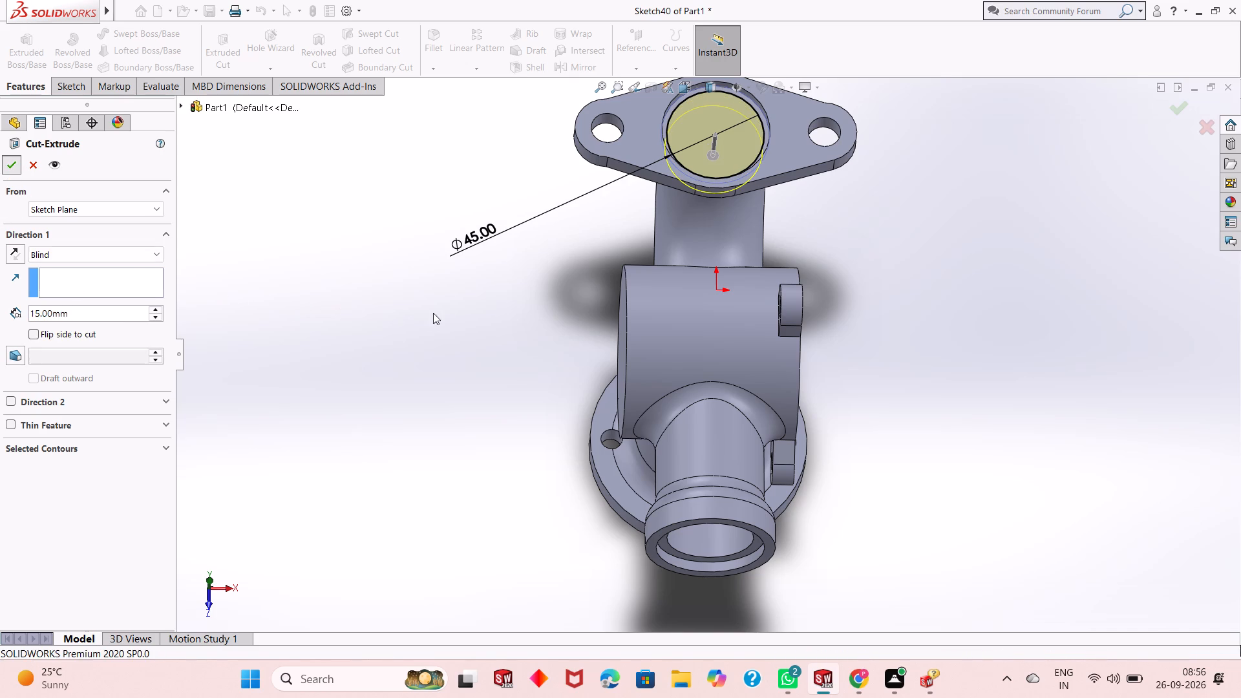
pyautogui.click(909, 277)
# Examine the new opening through the oval flange, the curved branch's bore and the main body's interior from several angles.
pyautogui.scroll(1, 639, 403)
pyautogui.moveTo(639, 403); pyautogui.dragTo(639, 388, button='middle')
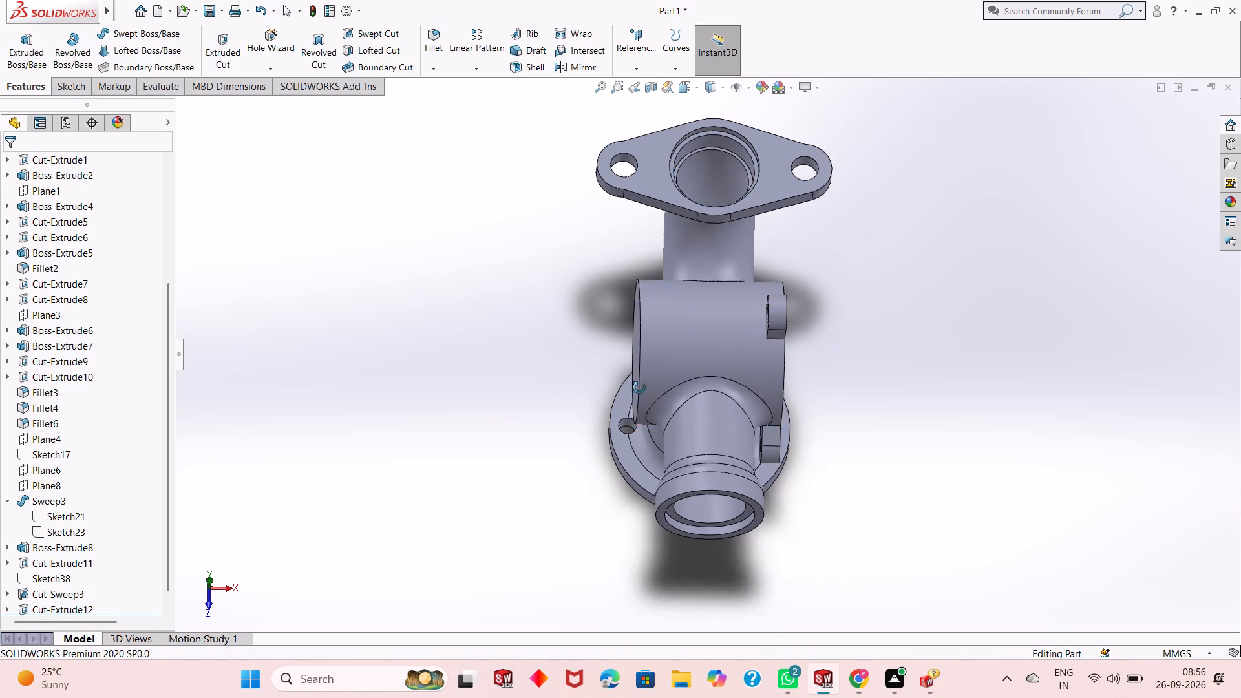
pyautogui.moveTo(639, 388); pyautogui.dragTo(560, 295, button='middle')
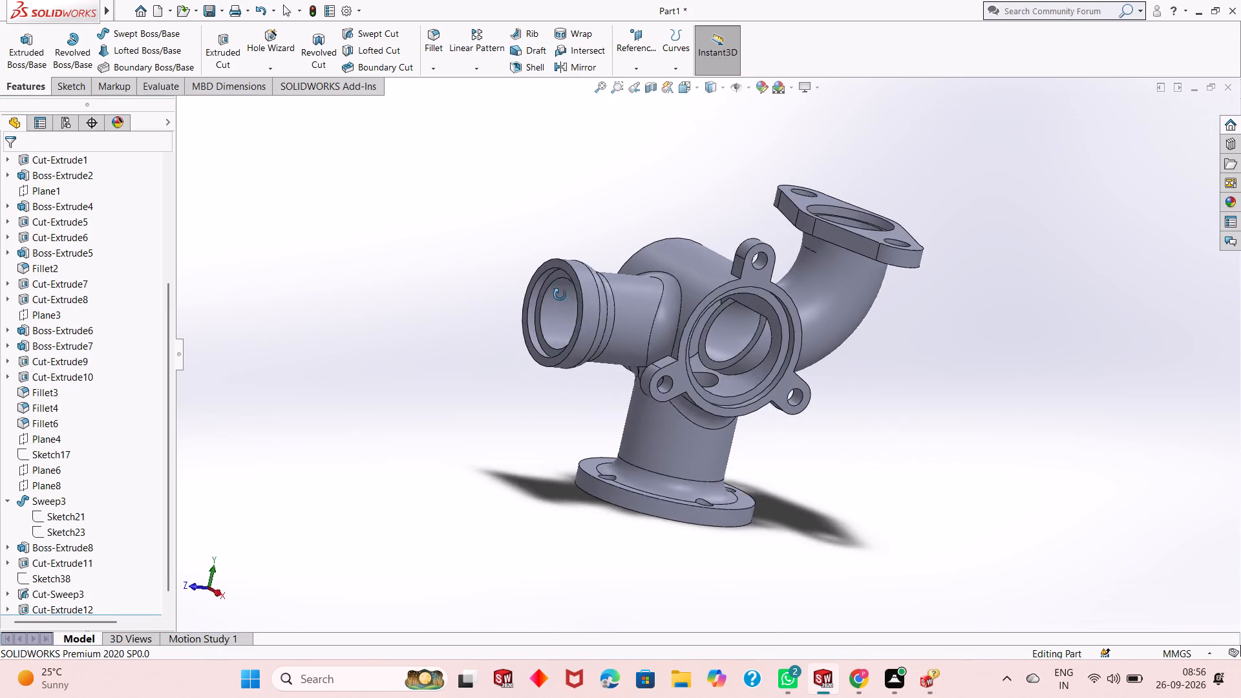
pyautogui.moveTo(560, 295); pyautogui.dragTo(540, 514, button='middle')
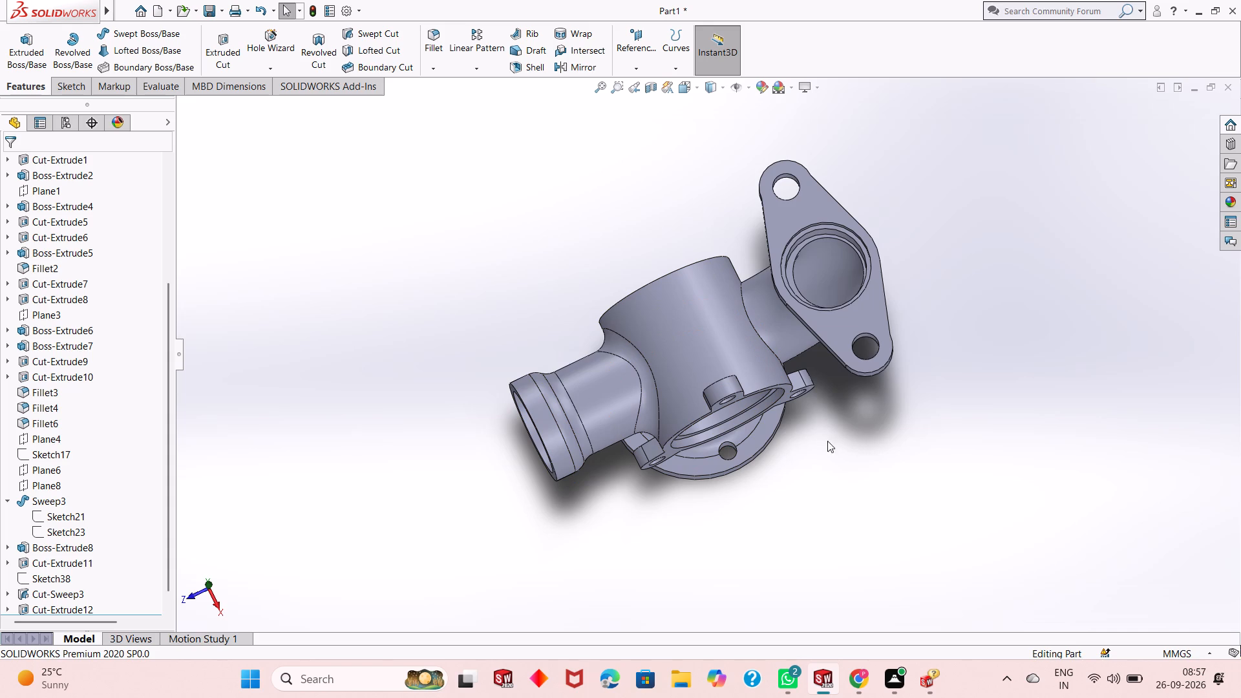
pyautogui.moveTo(834, 433); pyautogui.dragTo(834, 389, button='middle')
pyautogui.scroll(-2, 826, 310)
pyautogui.moveTo(841, 428); pyautogui.dragTo(823, 497, button='middle')
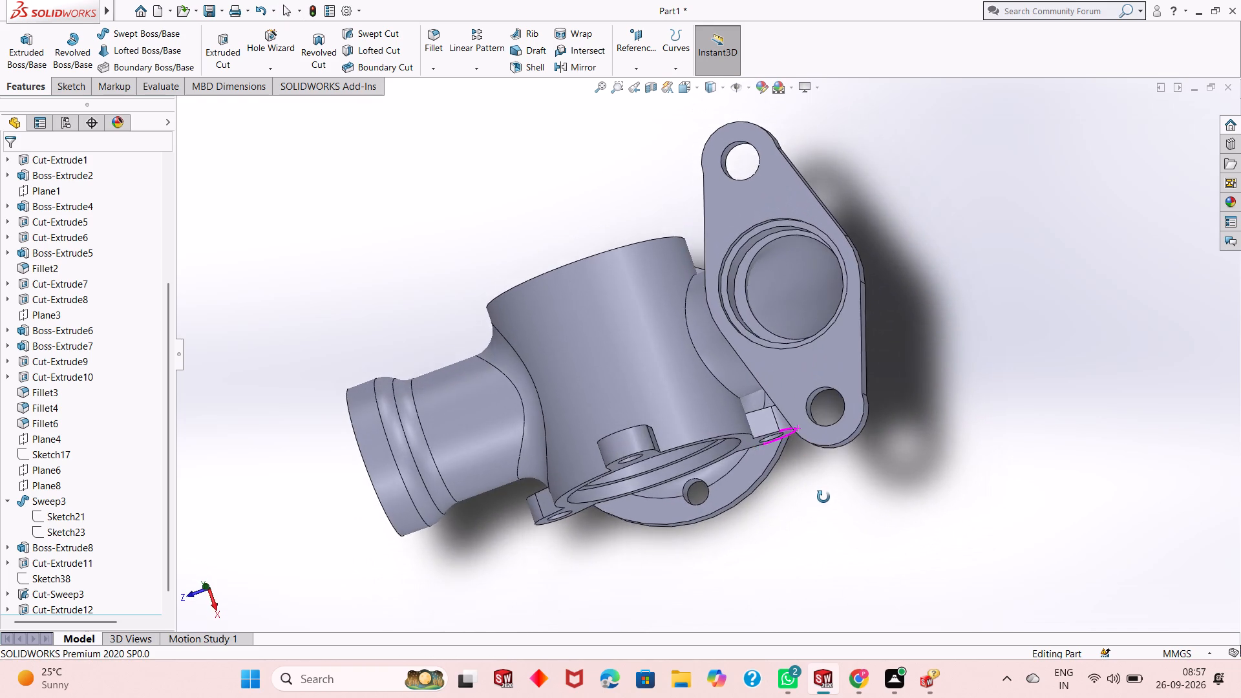
pyautogui.moveTo(823, 497); pyautogui.dragTo(833, 498, button='middle')
pyautogui.middleClick(833, 498)
pyautogui.middleClick(829, 498)
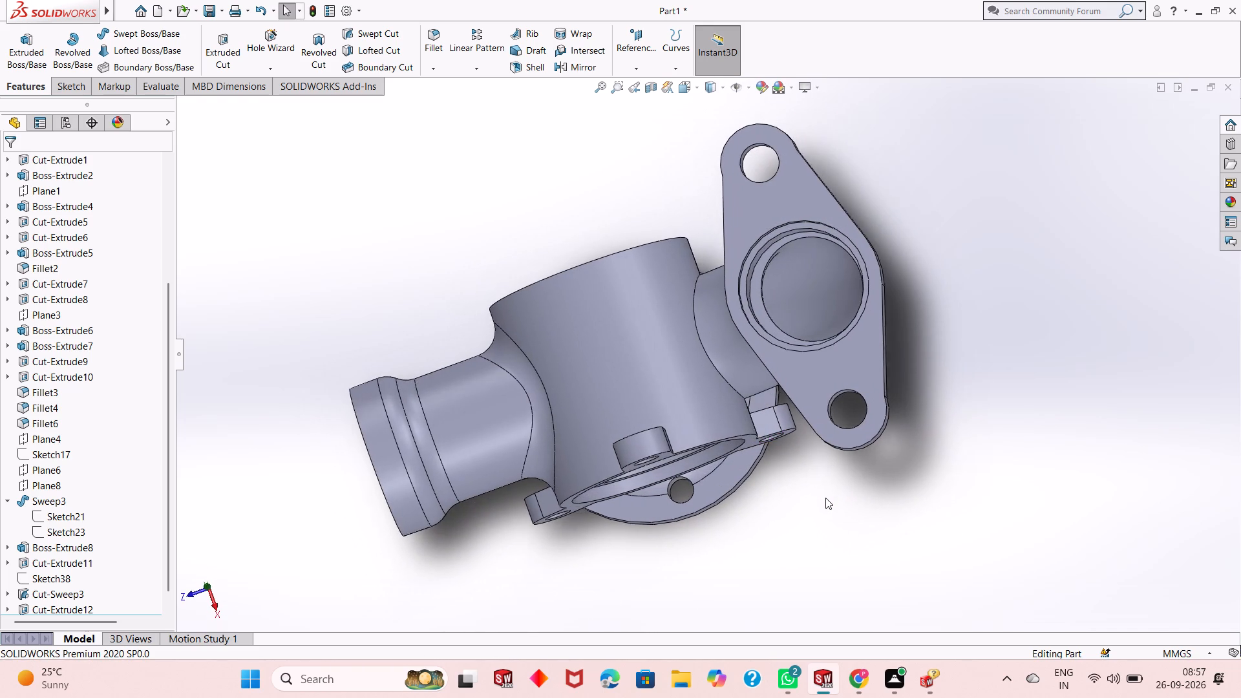
pyautogui.middleClick(822, 498)
pyautogui.moveTo(818, 498); pyautogui.dragTo(830, 374, button='middle')
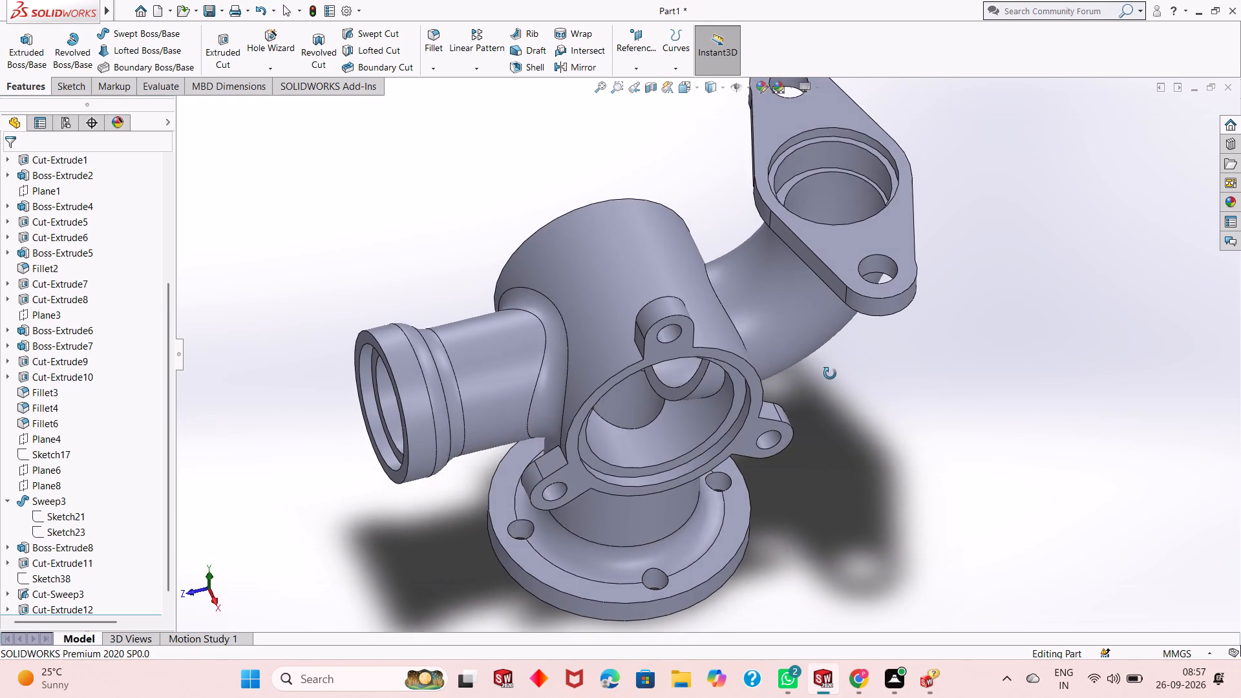
pyautogui.moveTo(830, 374); pyautogui.dragTo(817, 178, button='middle')
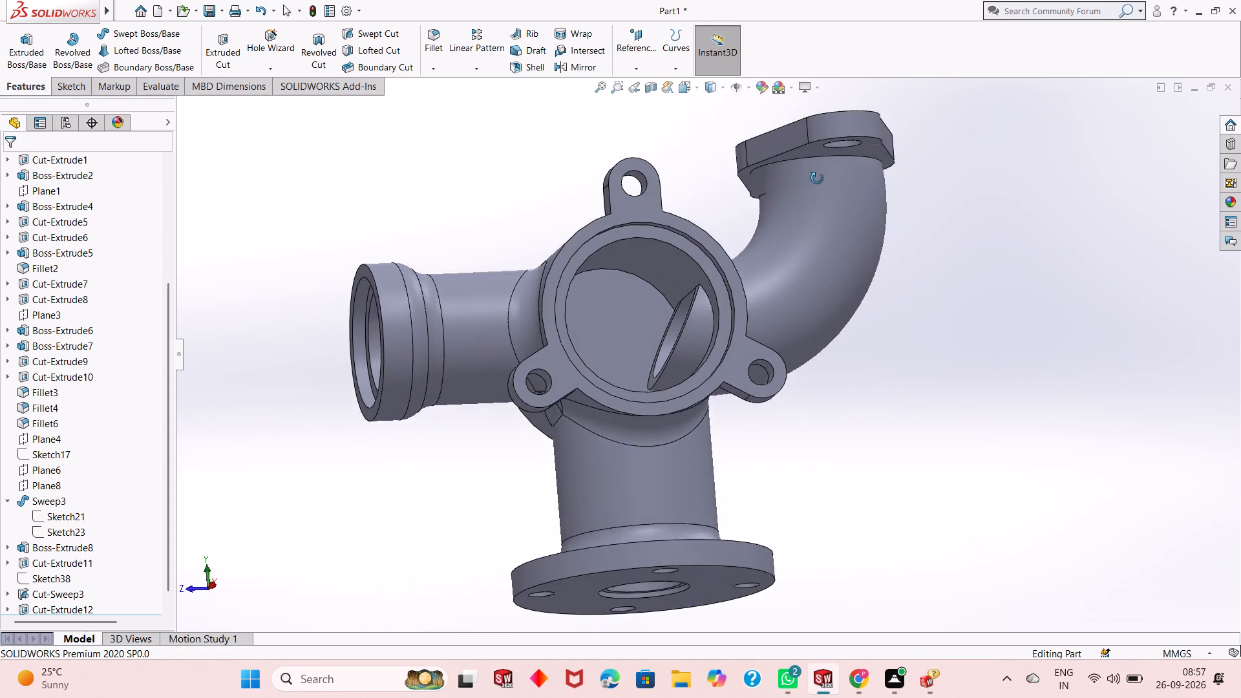
pyautogui.moveTo(817, 178); pyautogui.dragTo(829, 368, button='middle')
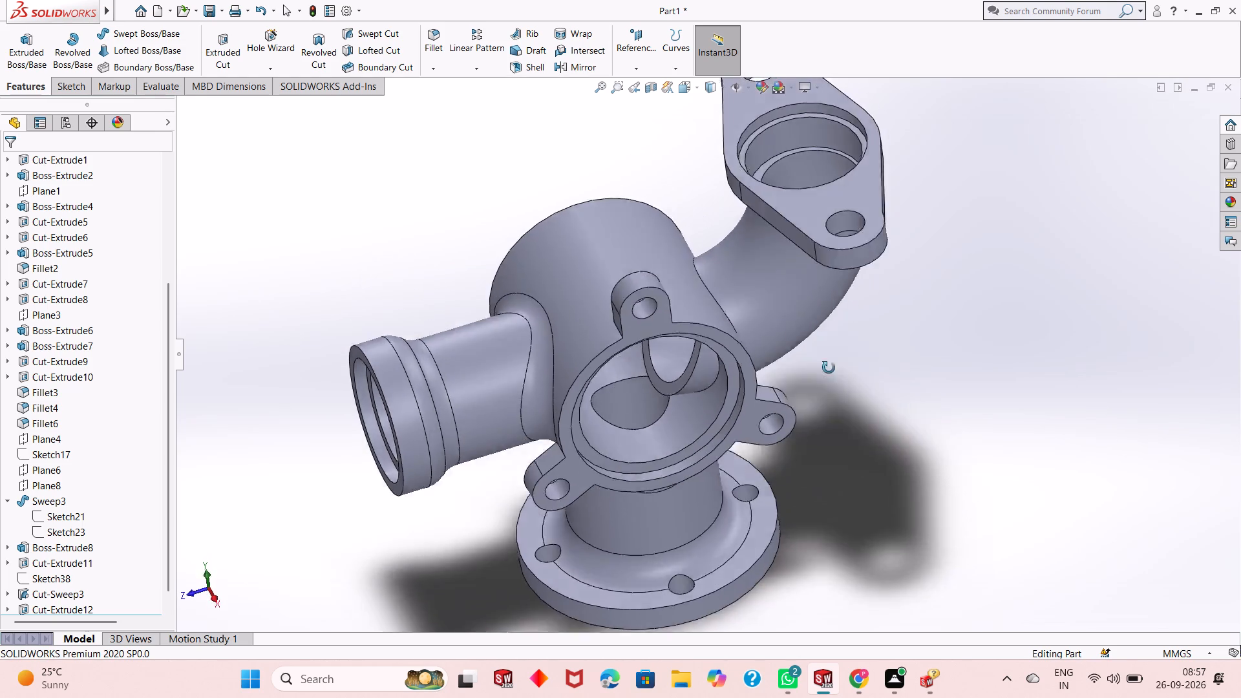
# Examine the stepped opening through the oval flange and the curved branch's bore behind it.
pyautogui.moveTo(829, 368); pyautogui.dragTo(830, 482, button='middle')
pyautogui.scroll(-2, 812, 229)
pyautogui.moveTo(964, 334); pyautogui.dragTo(953, 291, button='middle')
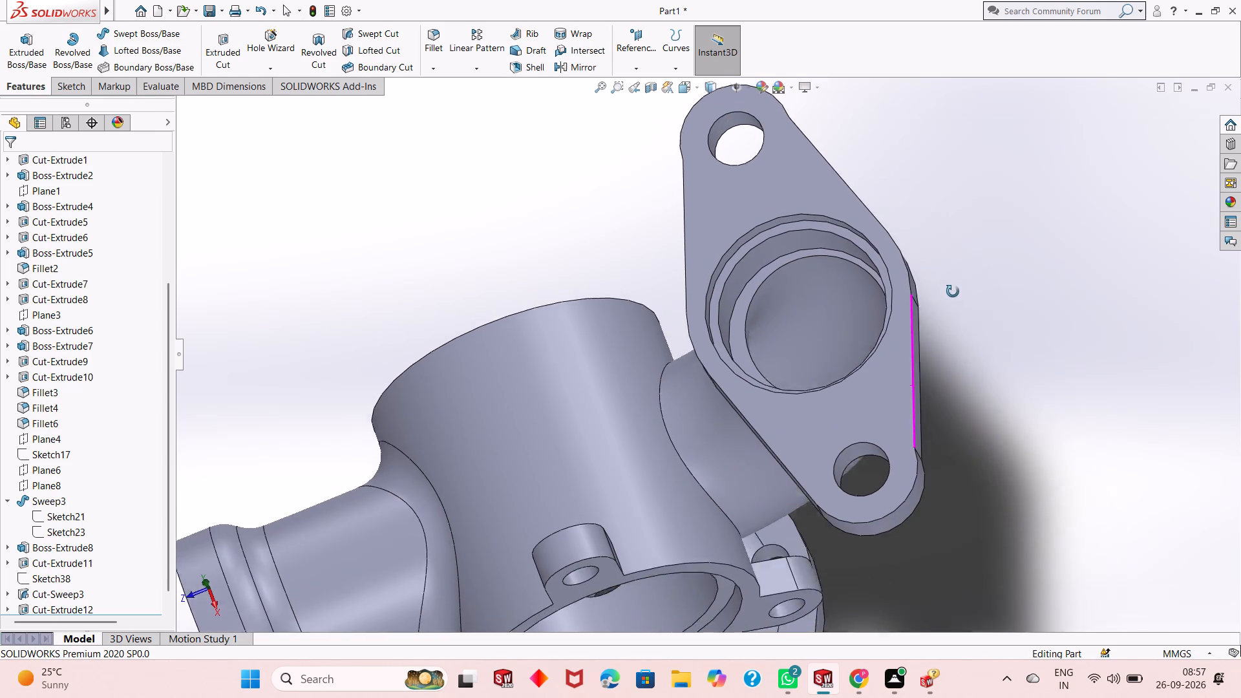
pyautogui.moveTo(953, 291); pyautogui.dragTo(966, 249, button='middle')
pyautogui.middleClick(968, 248)
pyautogui.moveTo(973, 245); pyautogui.dragTo(978, 242, button='middle')
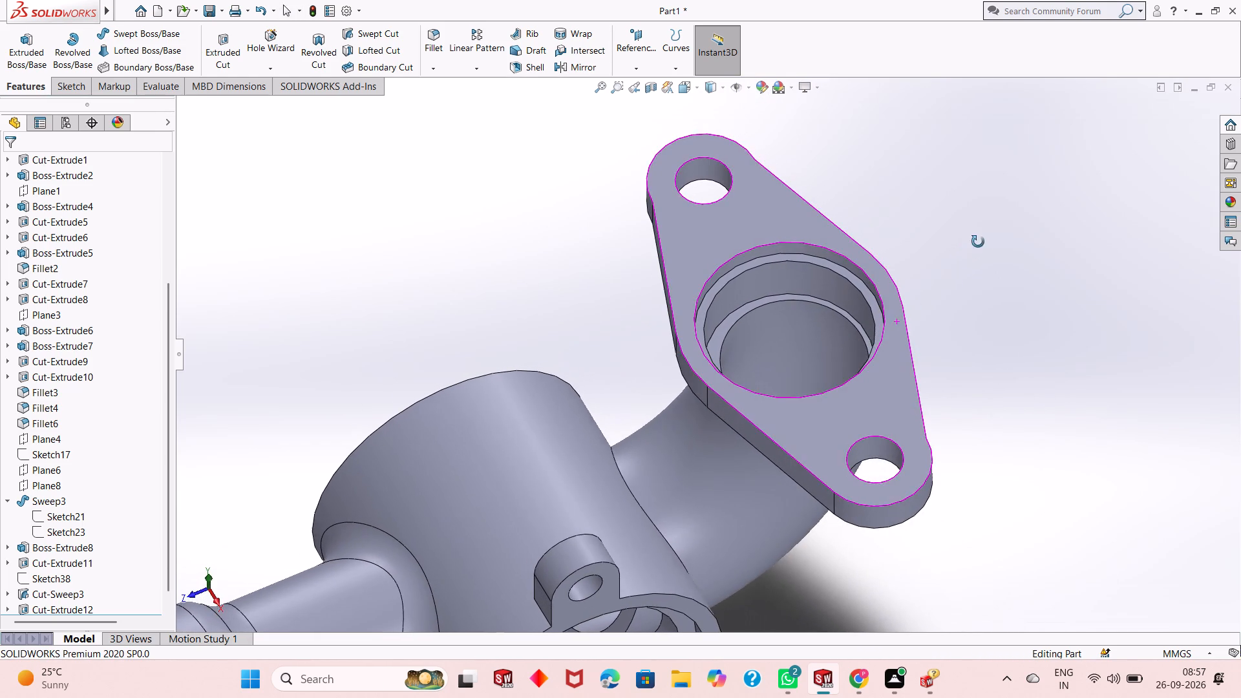
pyautogui.moveTo(978, 242); pyautogui.dragTo(979, 241, button='middle')
pyautogui.moveTo(986, 237); pyautogui.dragTo(973, 314, button='middle')
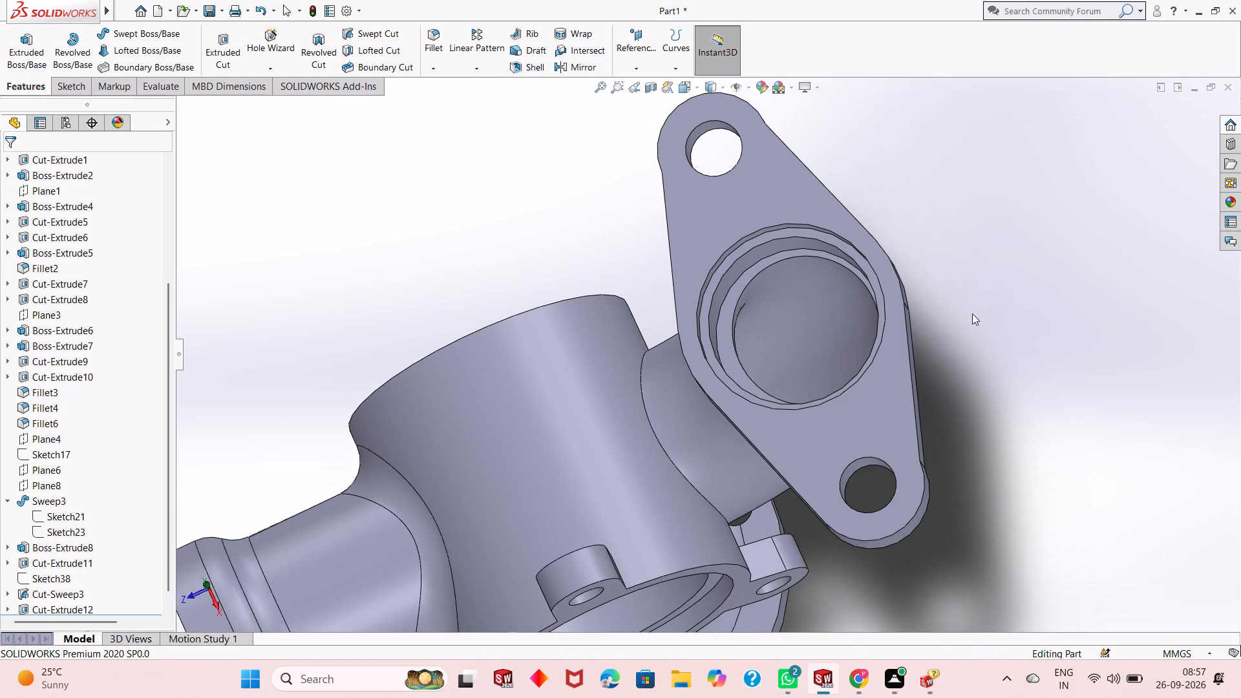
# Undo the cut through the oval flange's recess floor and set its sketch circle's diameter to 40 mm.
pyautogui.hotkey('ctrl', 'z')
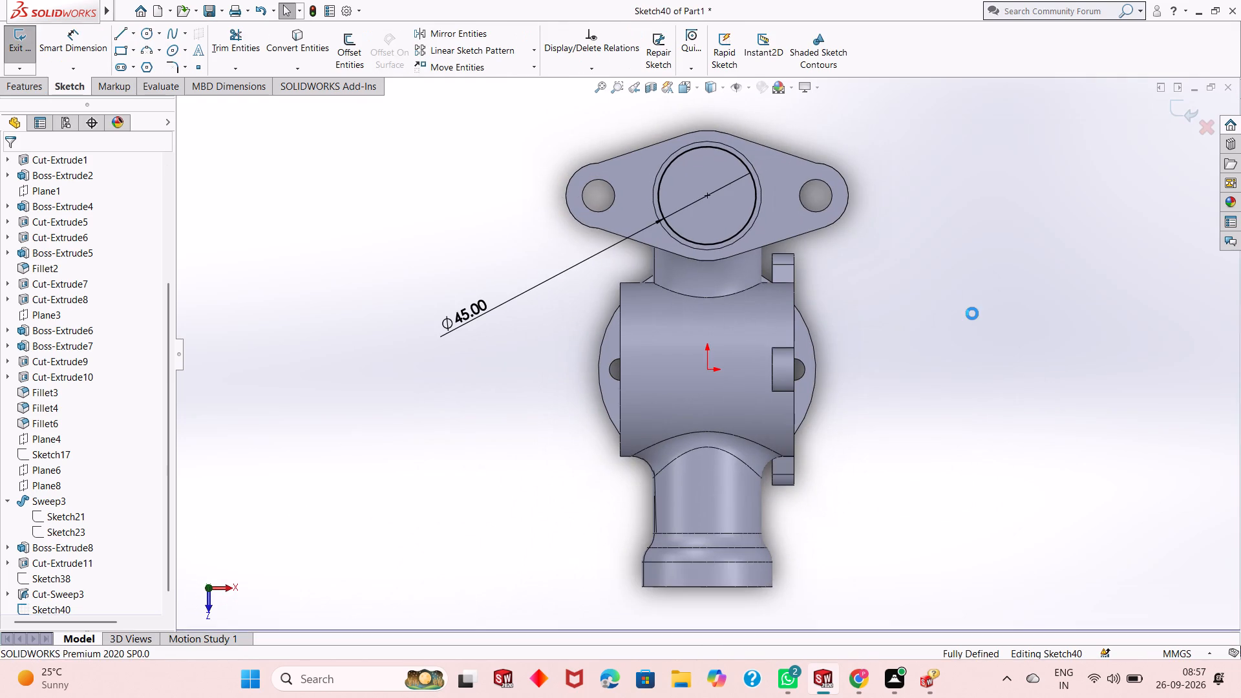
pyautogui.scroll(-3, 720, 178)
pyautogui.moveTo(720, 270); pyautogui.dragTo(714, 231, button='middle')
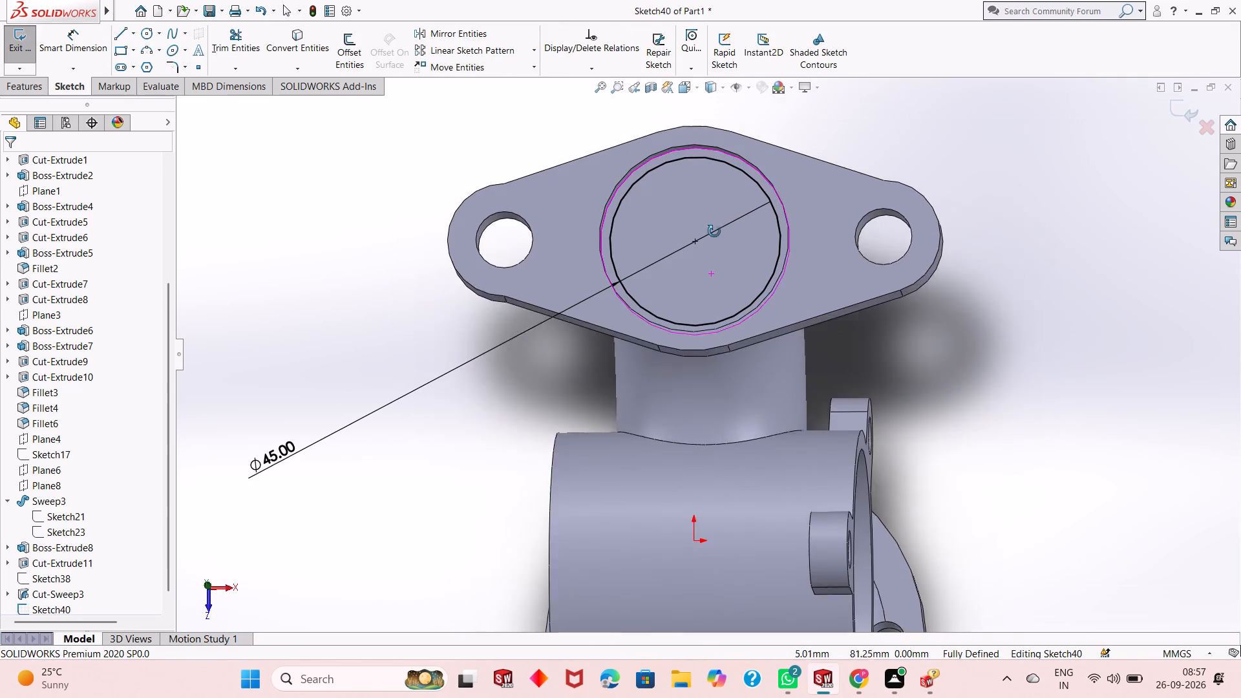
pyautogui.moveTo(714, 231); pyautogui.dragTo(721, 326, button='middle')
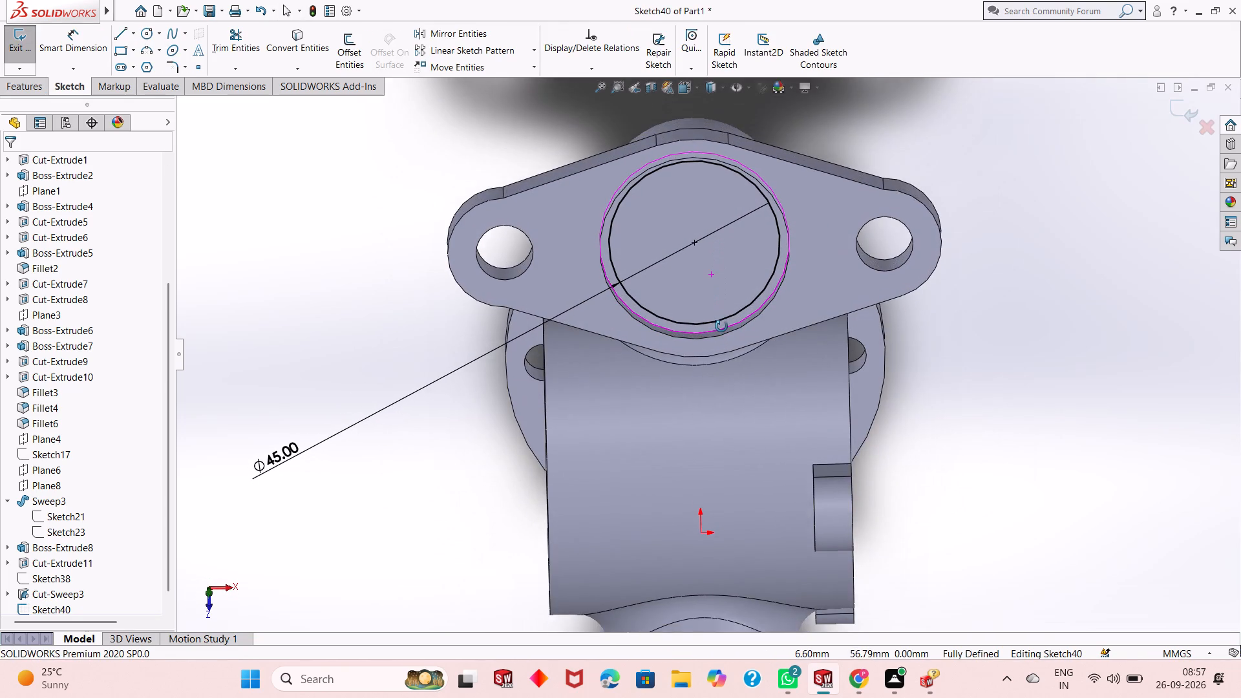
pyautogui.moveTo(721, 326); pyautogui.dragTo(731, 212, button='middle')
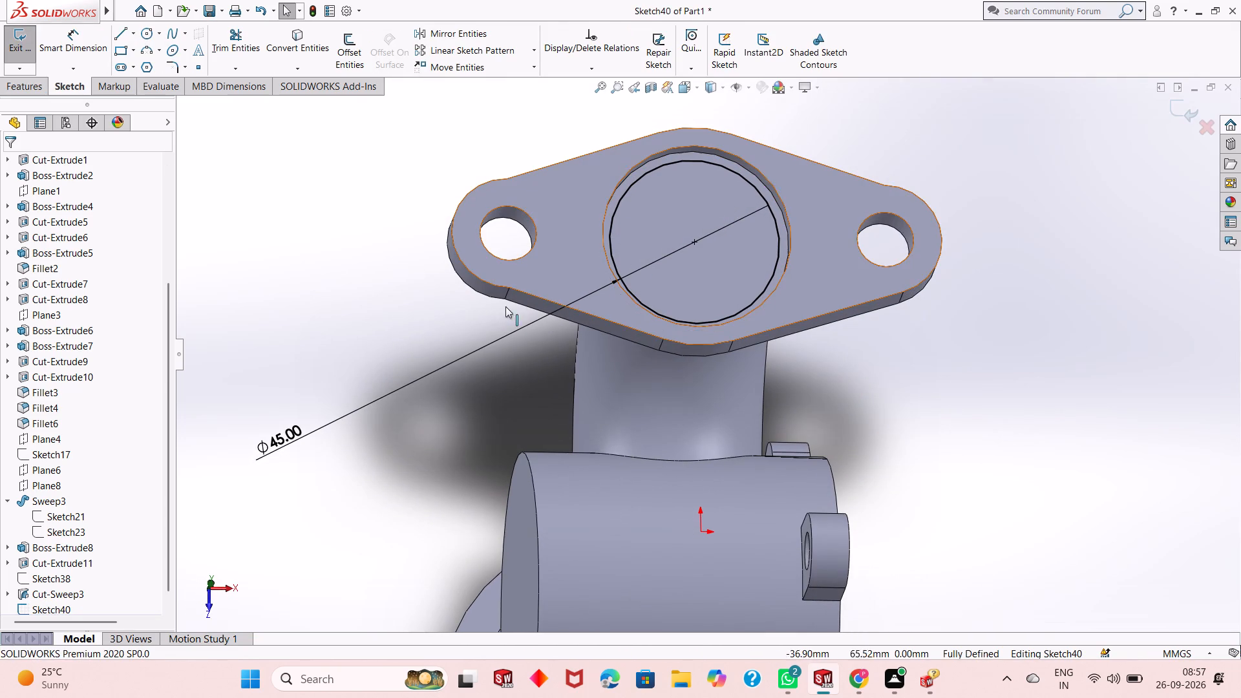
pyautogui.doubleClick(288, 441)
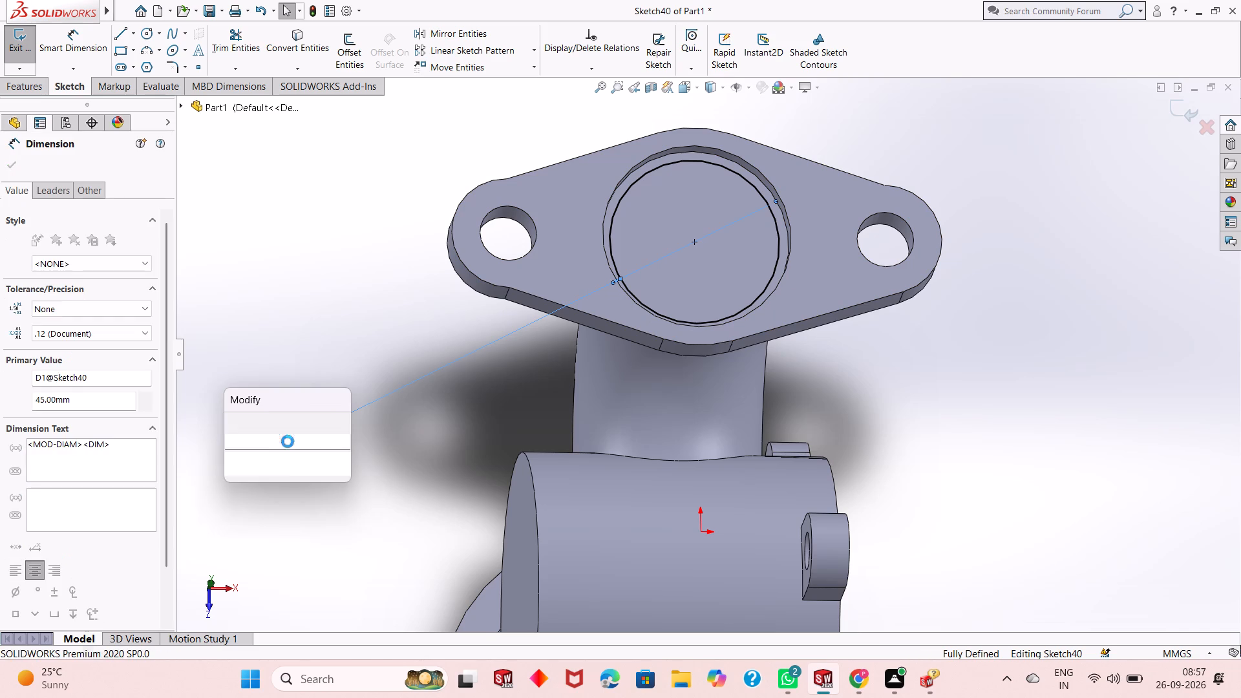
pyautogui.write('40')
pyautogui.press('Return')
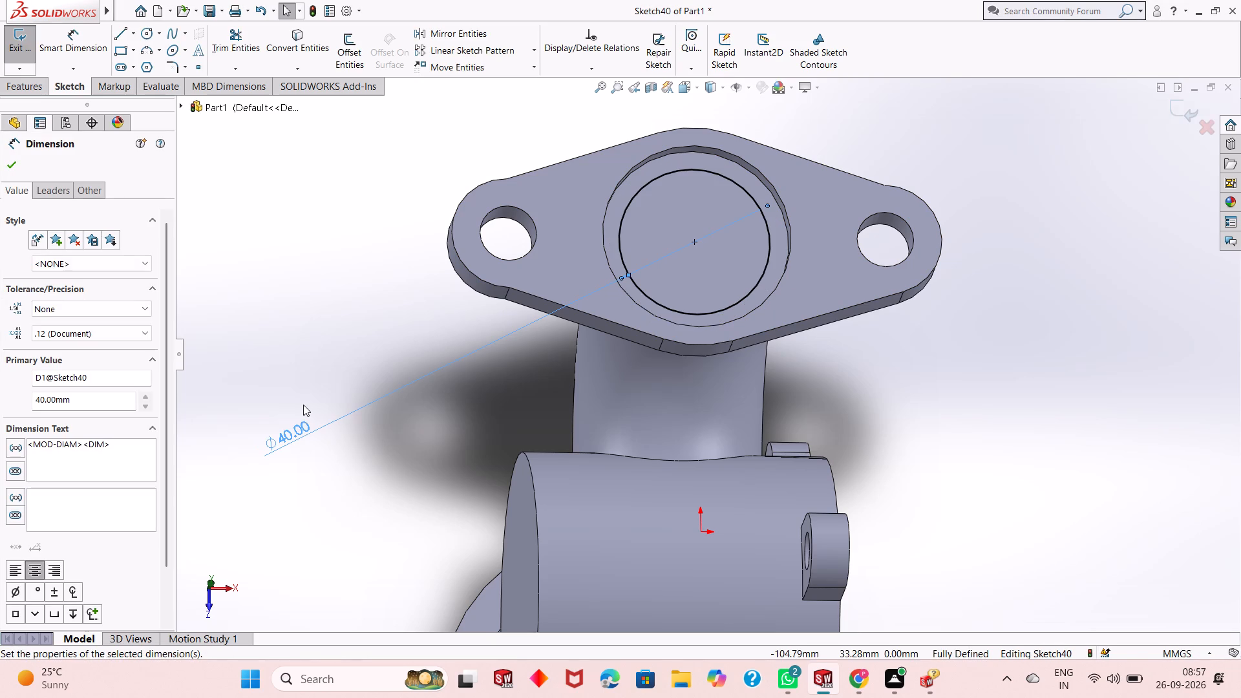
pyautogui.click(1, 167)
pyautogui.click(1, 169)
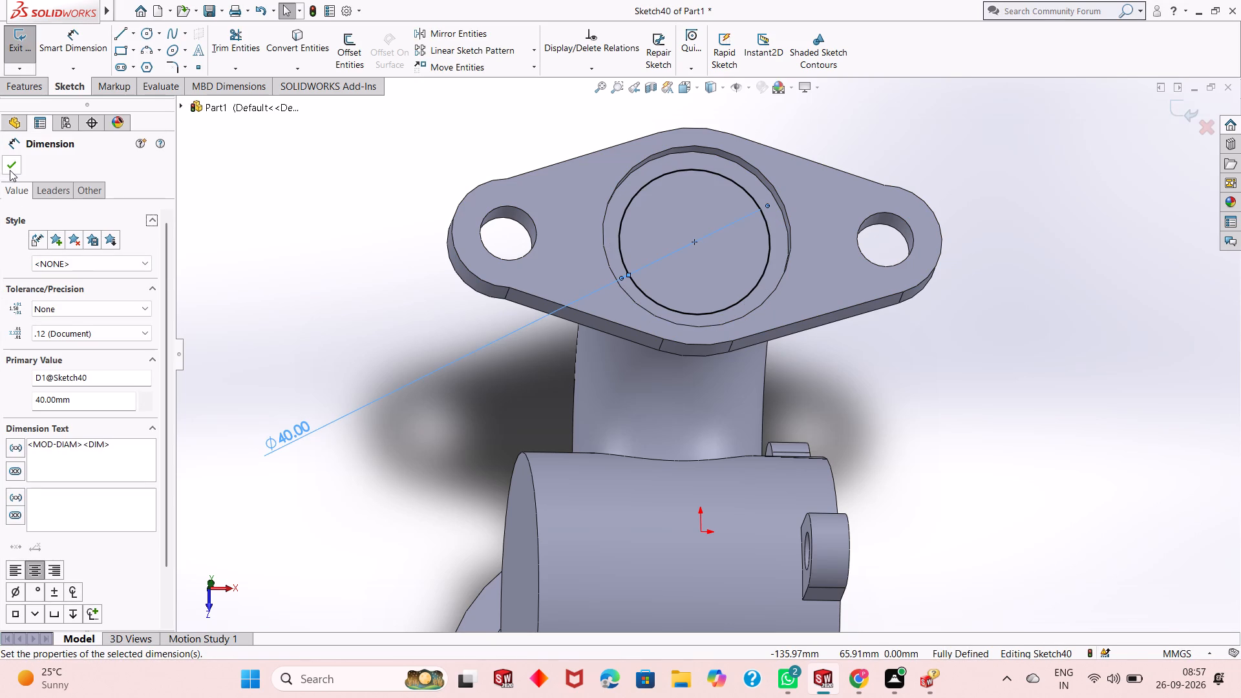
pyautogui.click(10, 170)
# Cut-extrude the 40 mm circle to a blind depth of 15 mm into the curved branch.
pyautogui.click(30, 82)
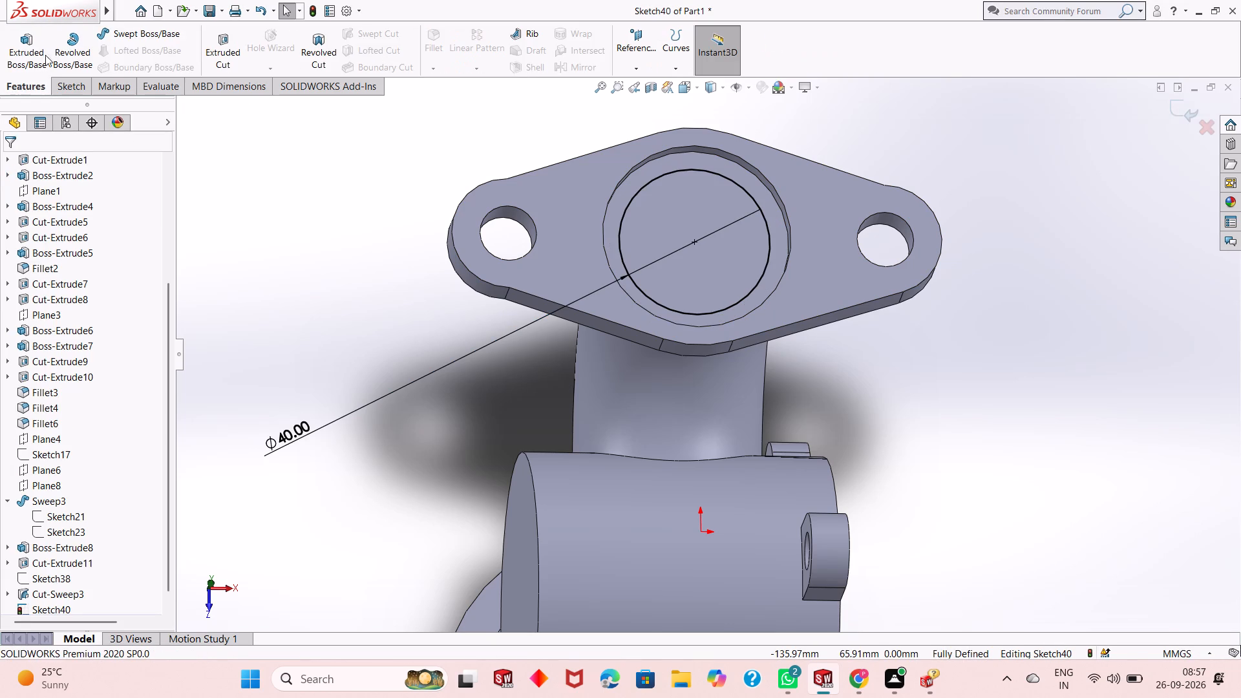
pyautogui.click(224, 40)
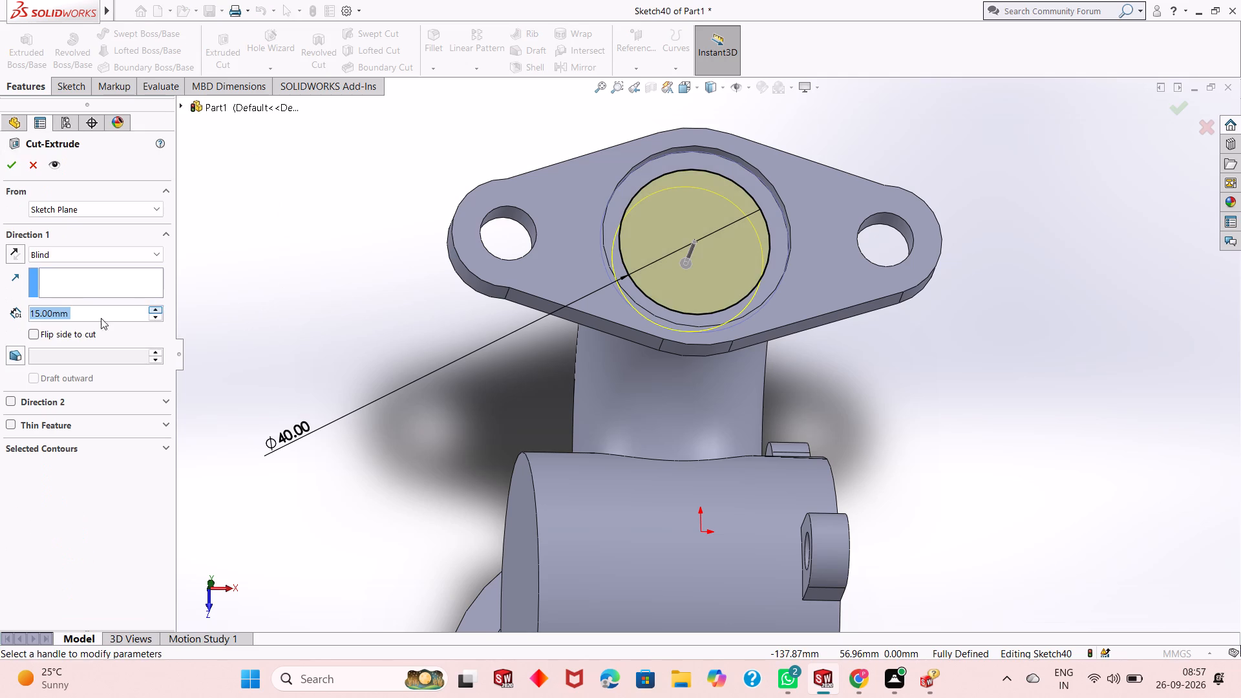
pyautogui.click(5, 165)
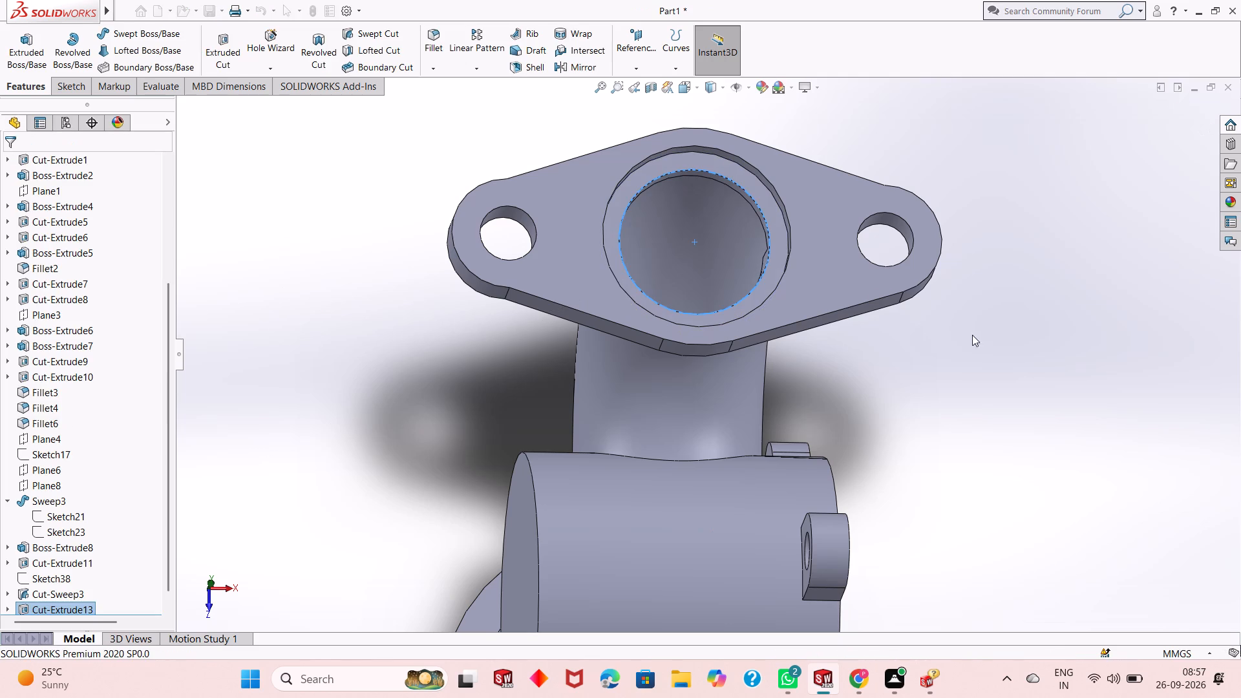
# Examine how the 40 mm opening in the oval flange meets the curved branch's swept bore.
pyautogui.moveTo(973, 337); pyautogui.dragTo(911, 499, button='middle')
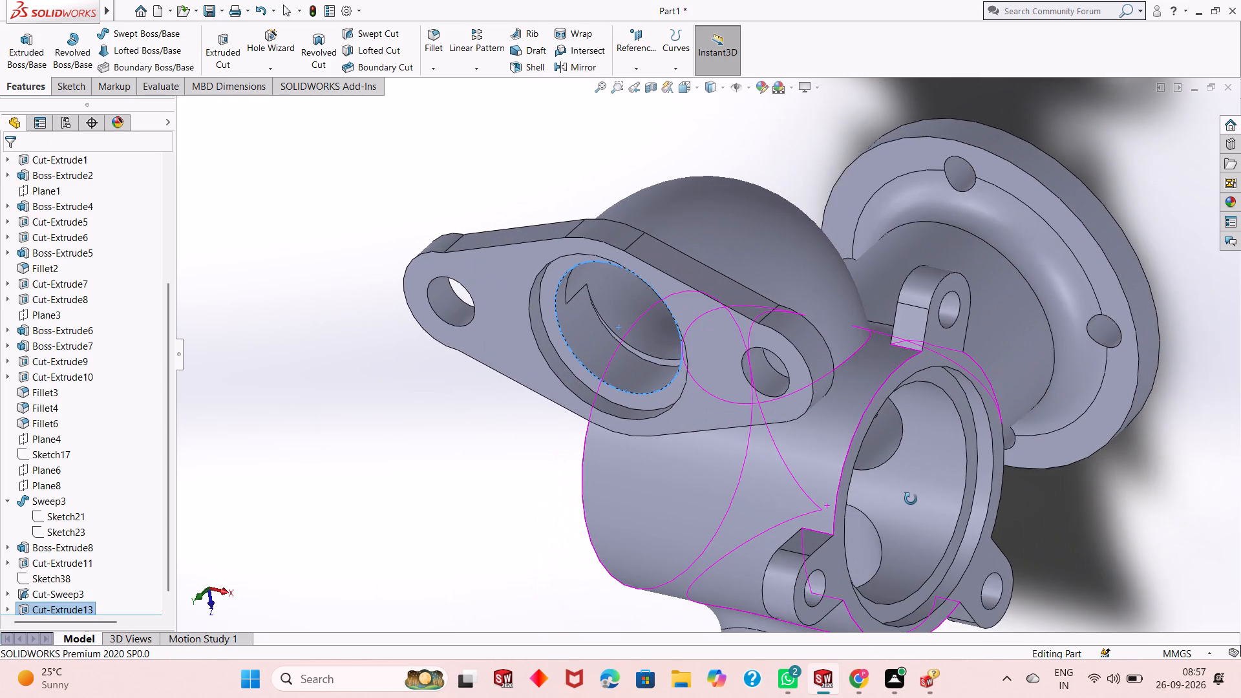
pyautogui.moveTo(911, 499); pyautogui.dragTo(949, 259, button='middle')
pyautogui.click(945, 330)
pyautogui.moveTo(825, 391); pyautogui.dragTo(850, 329, button='middle')
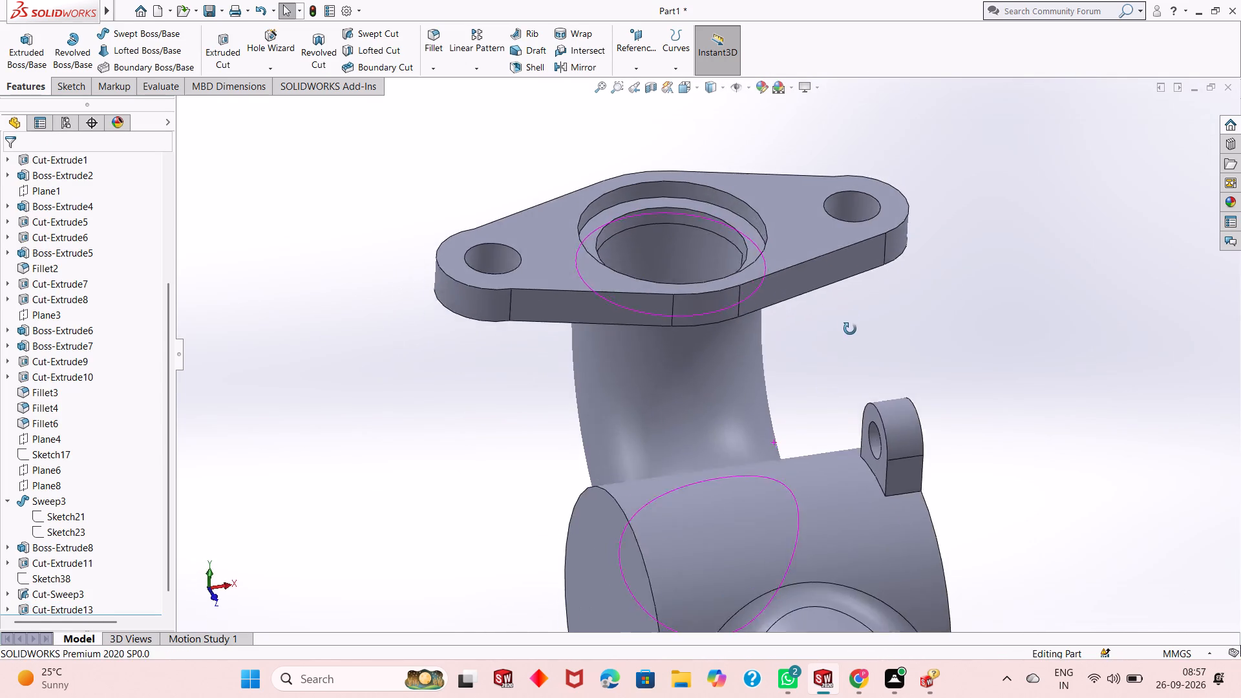
pyautogui.moveTo(850, 329); pyautogui.dragTo(710, 447, button='middle')
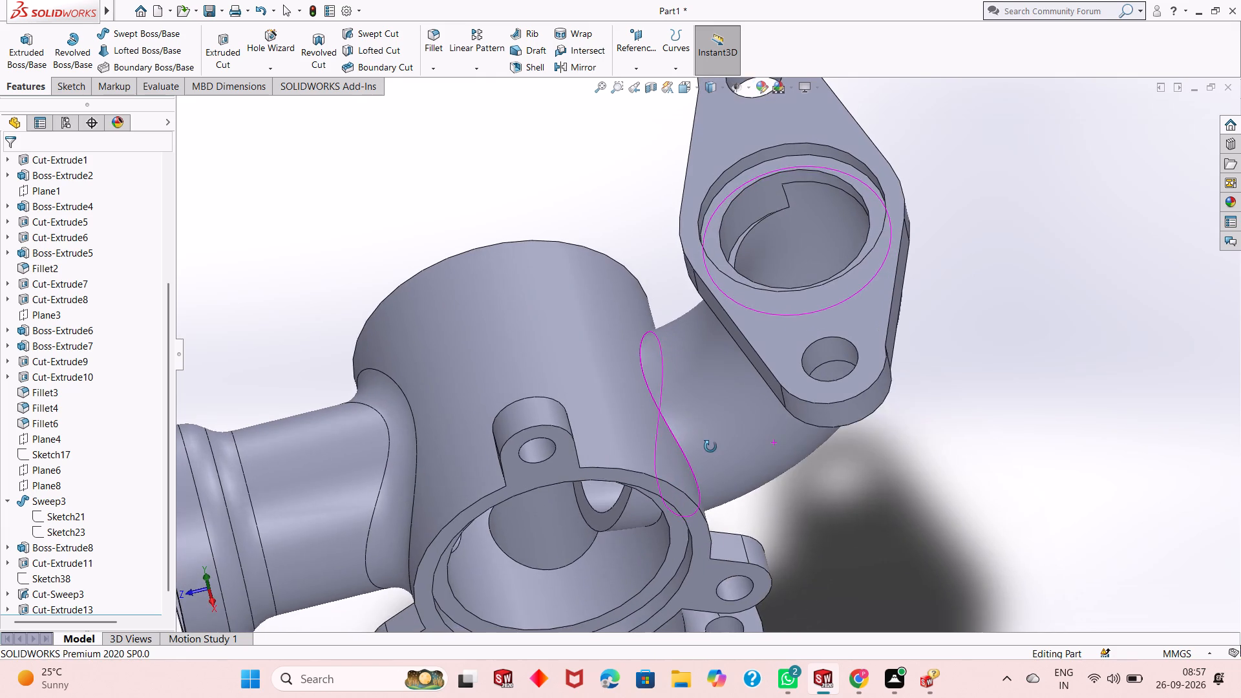
pyautogui.moveTo(710, 447); pyautogui.dragTo(719, 465, button='middle')
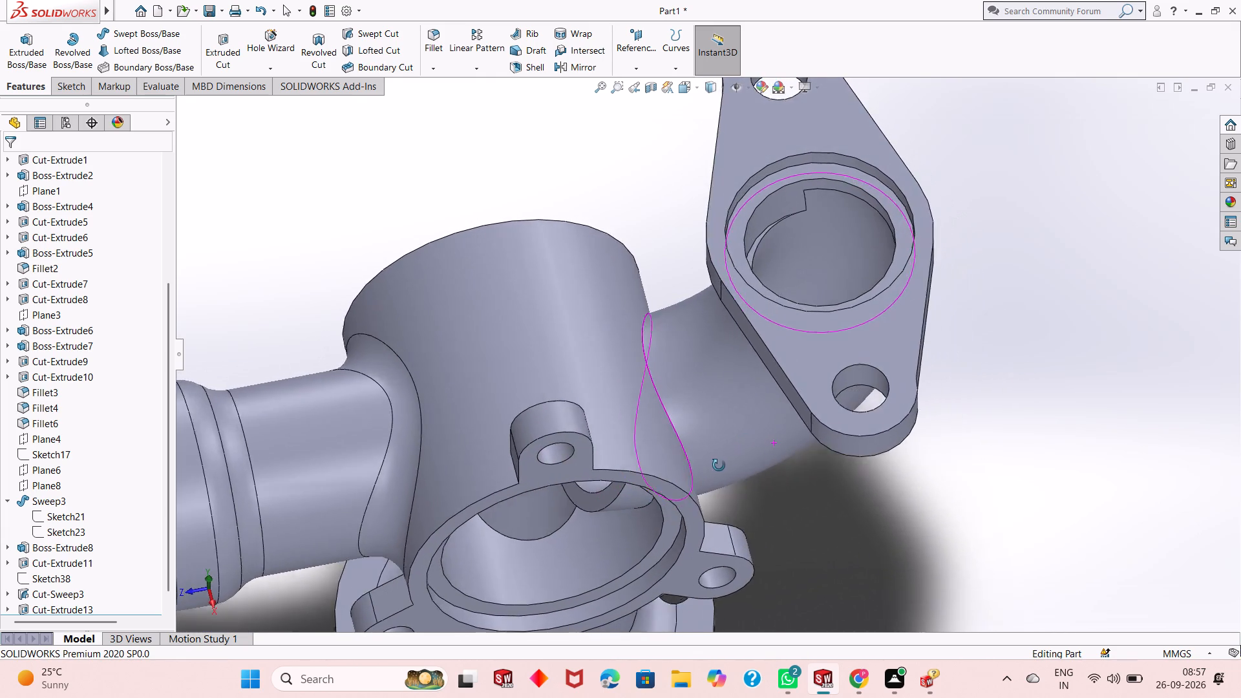
pyautogui.moveTo(719, 465); pyautogui.dragTo(675, 583, button='middle')
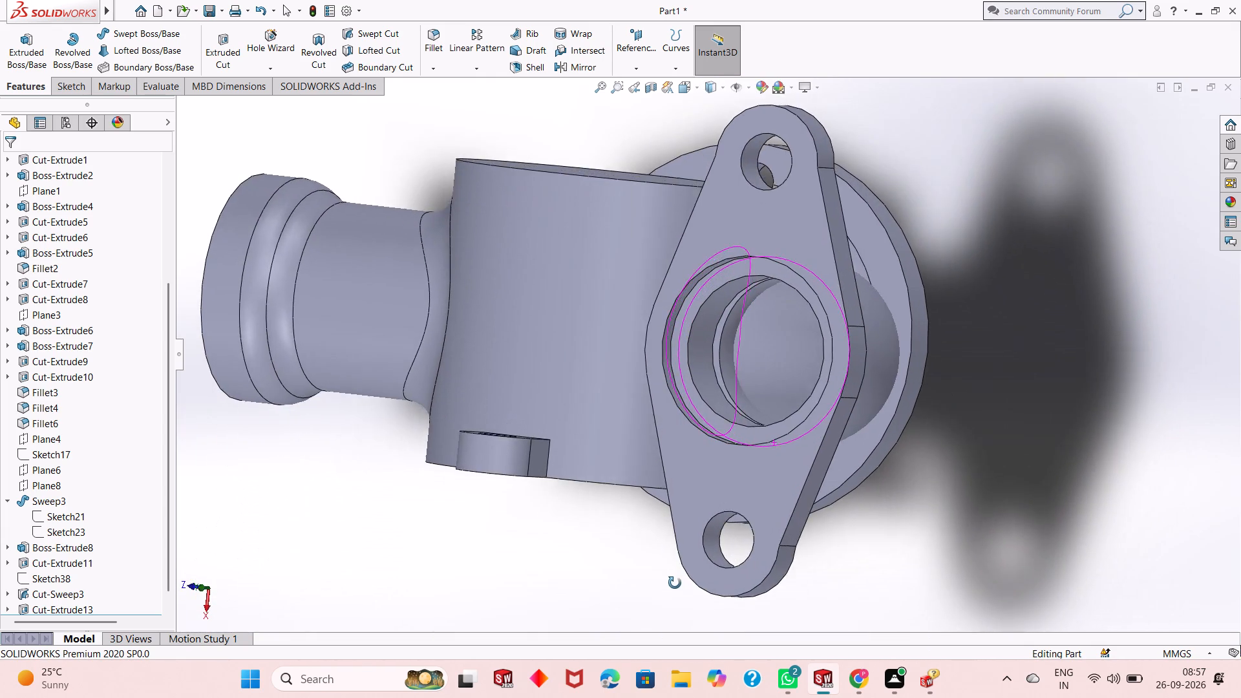
pyautogui.moveTo(675, 583); pyautogui.dragTo(701, 392, button='middle')
pyautogui.scroll(3, 701, 382)
pyautogui.moveTo(703, 381); pyautogui.dragTo(742, 405, button='middle')
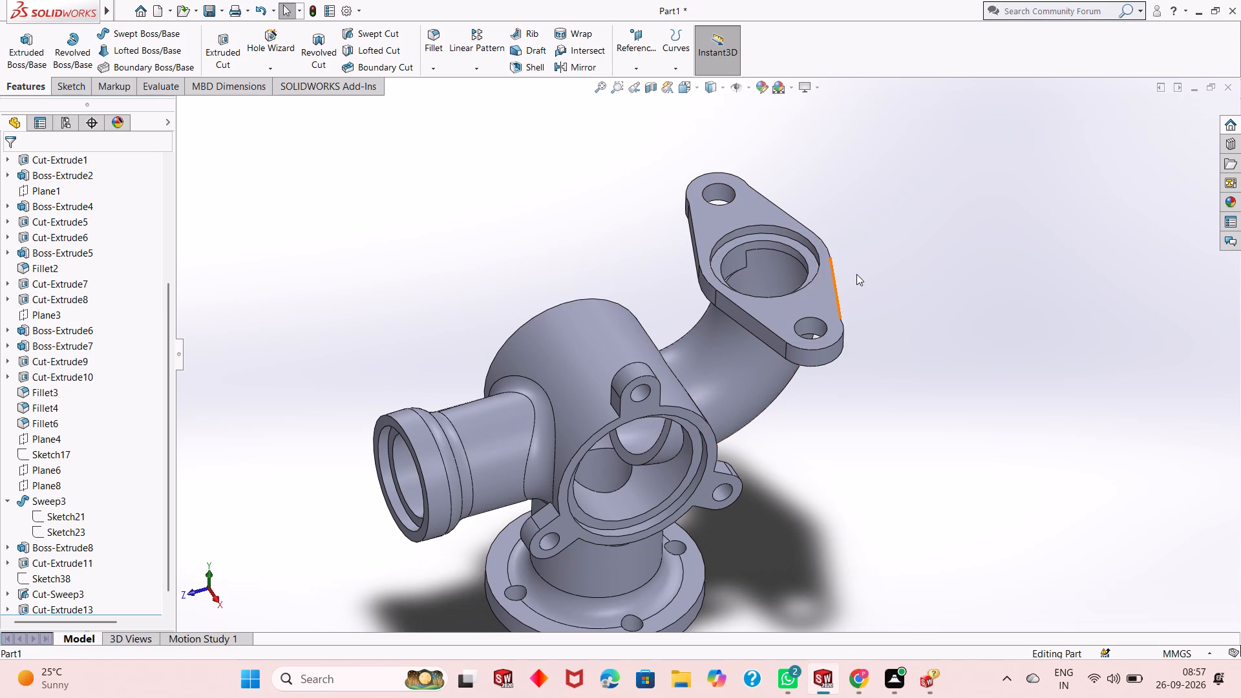
# Undo the 40 mm cut and set the recess-floor circle's diameter to 45 mm.
pyautogui.hotkey('ctrl', 'z')
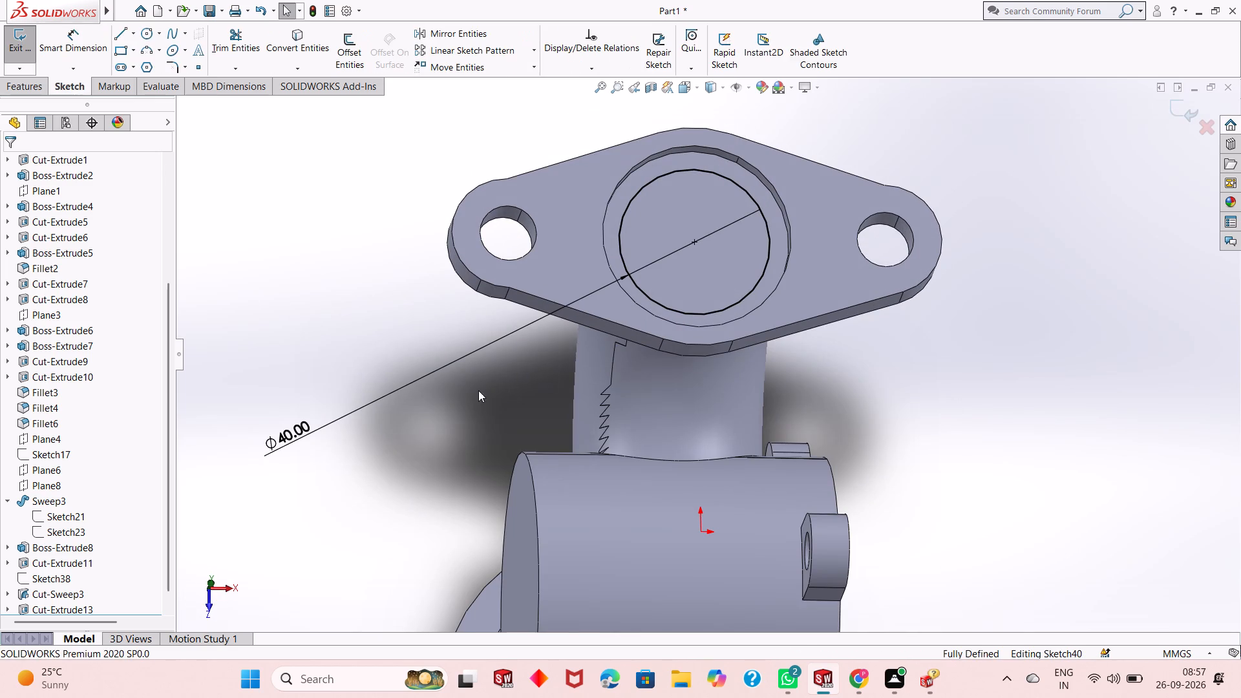
pyautogui.doubleClick(273, 435)
pyautogui.click(273, 436)
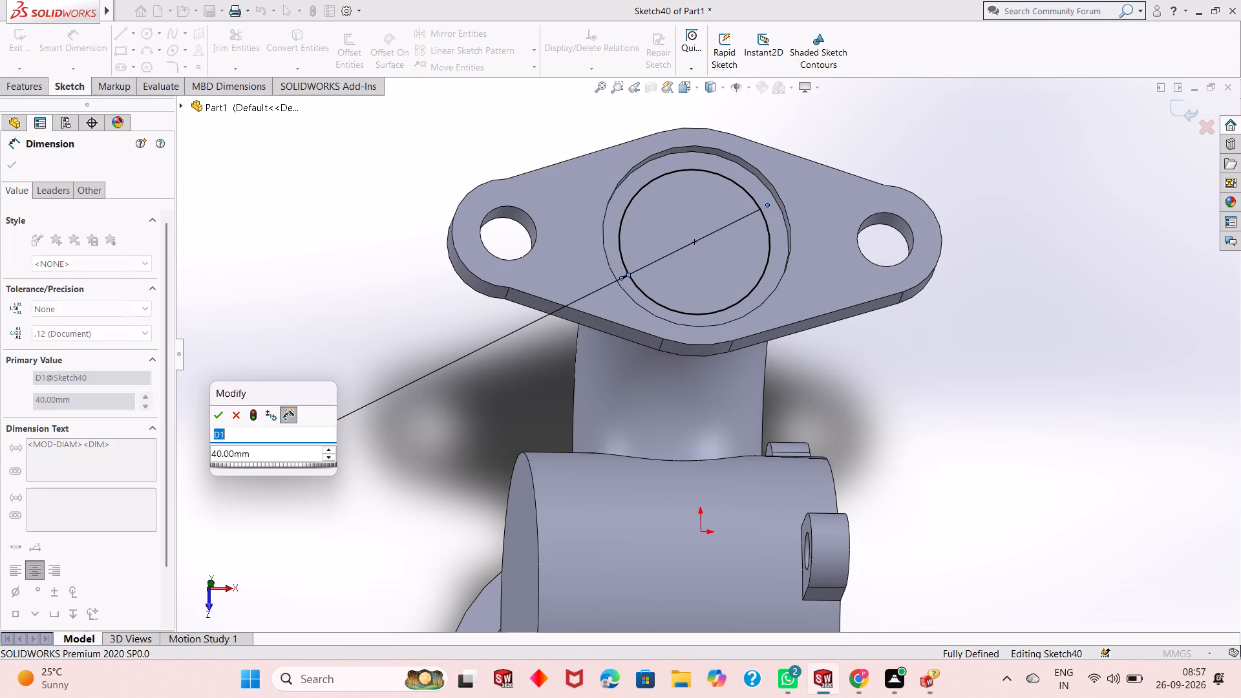
pyautogui.write('45')
pyautogui.press('Return')
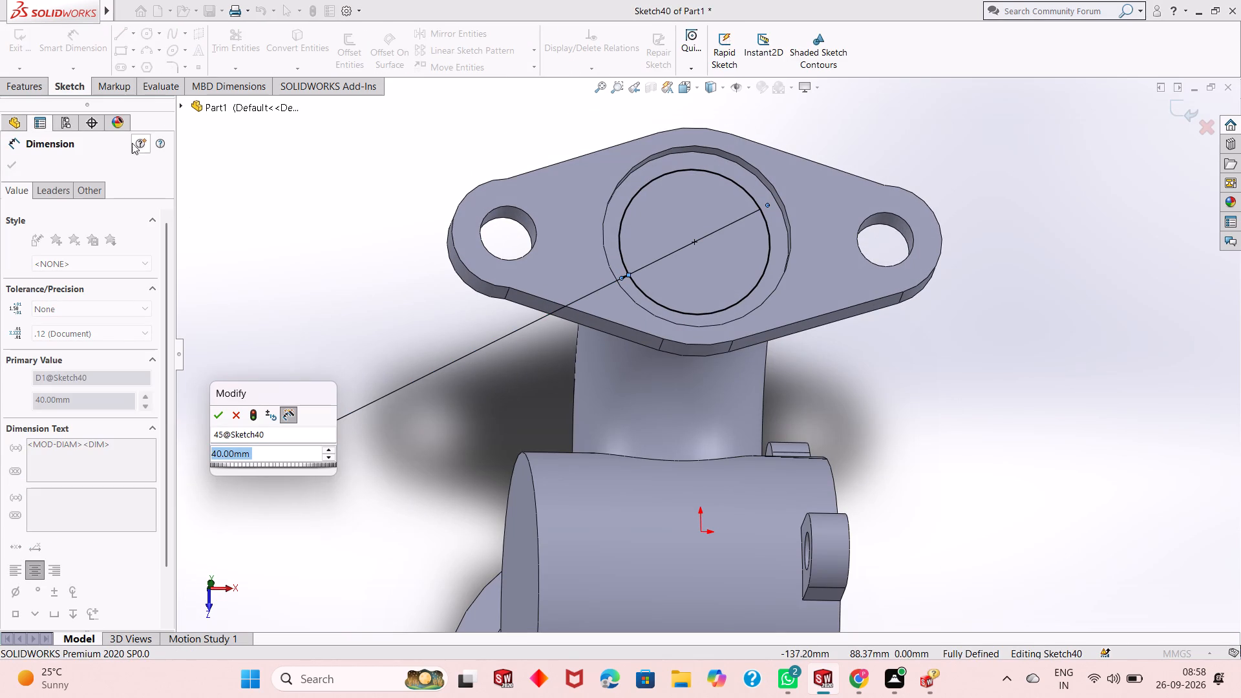
pyautogui.press('4')
pyautogui.press('5')
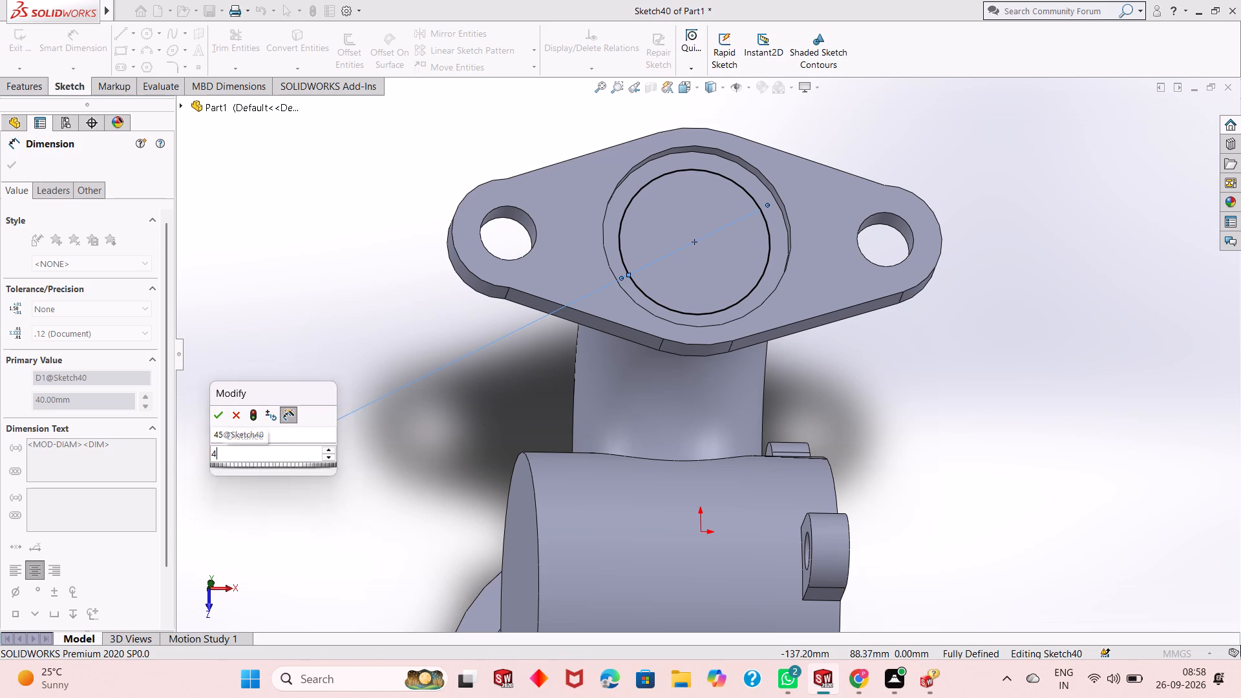
pyautogui.press('Return')
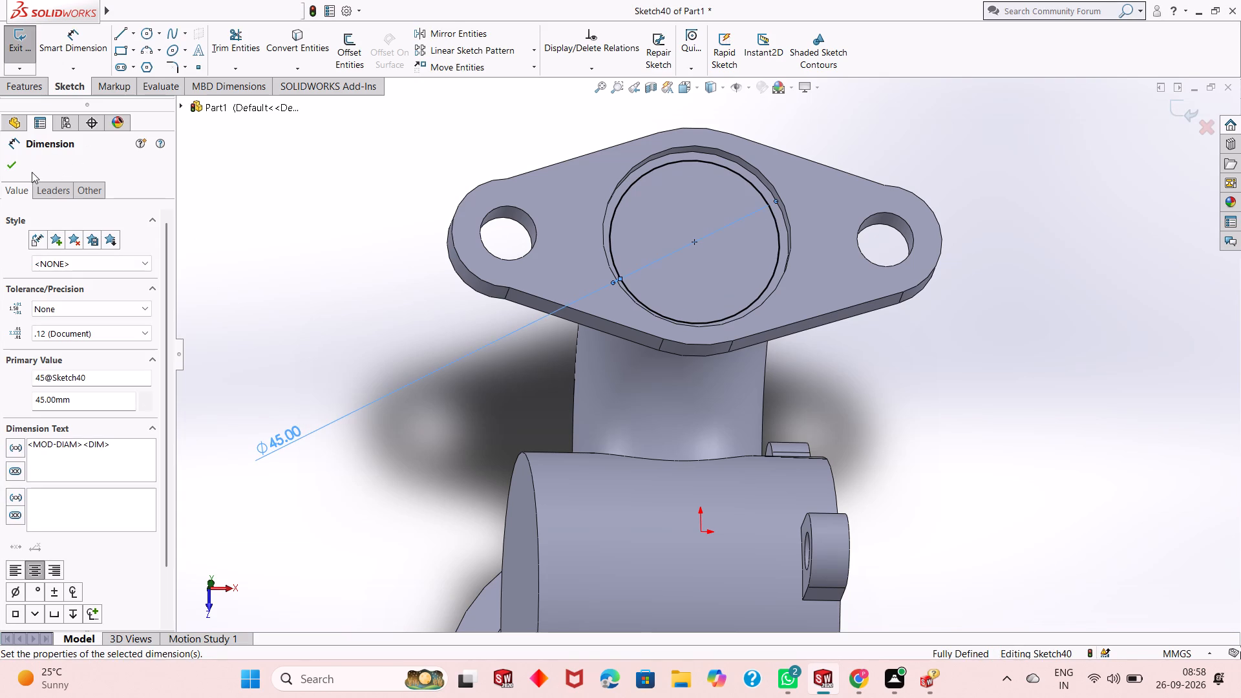
pyautogui.click(10, 173)
# Cut-extrude the 45 mm circle to a blind depth of 15 mm into the curved branch.
pyautogui.click(45, 97)
pyautogui.click(41, 91)
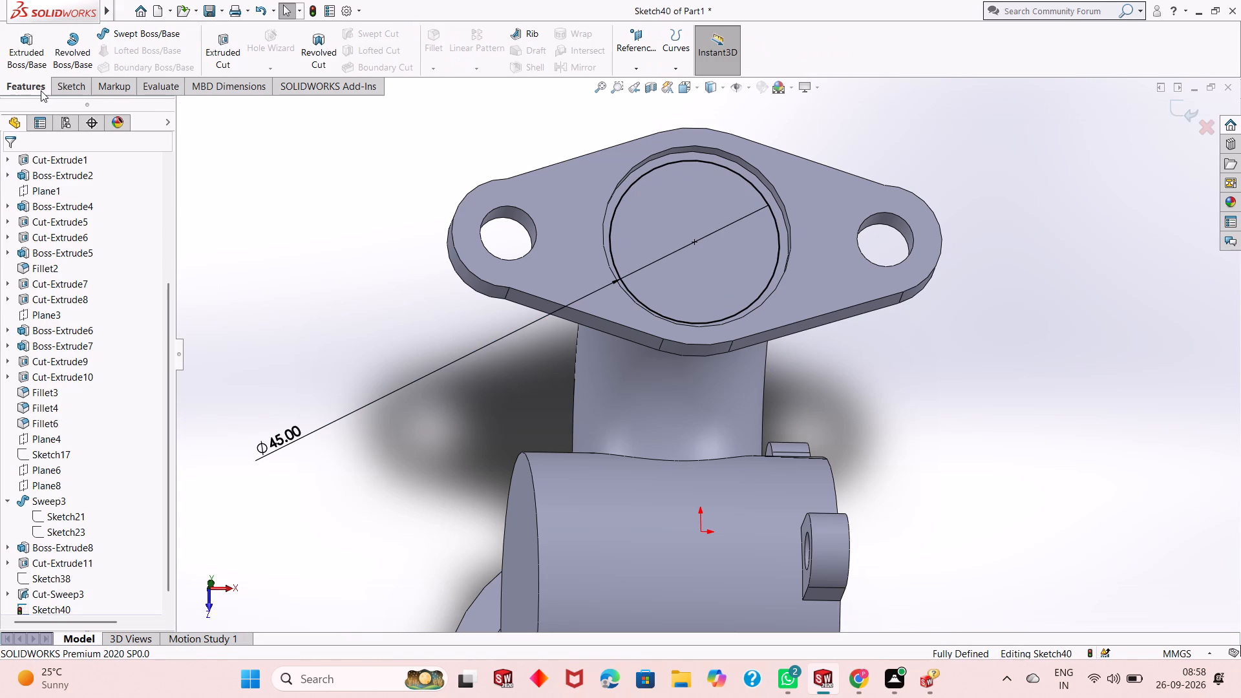
pyautogui.click(225, 50)
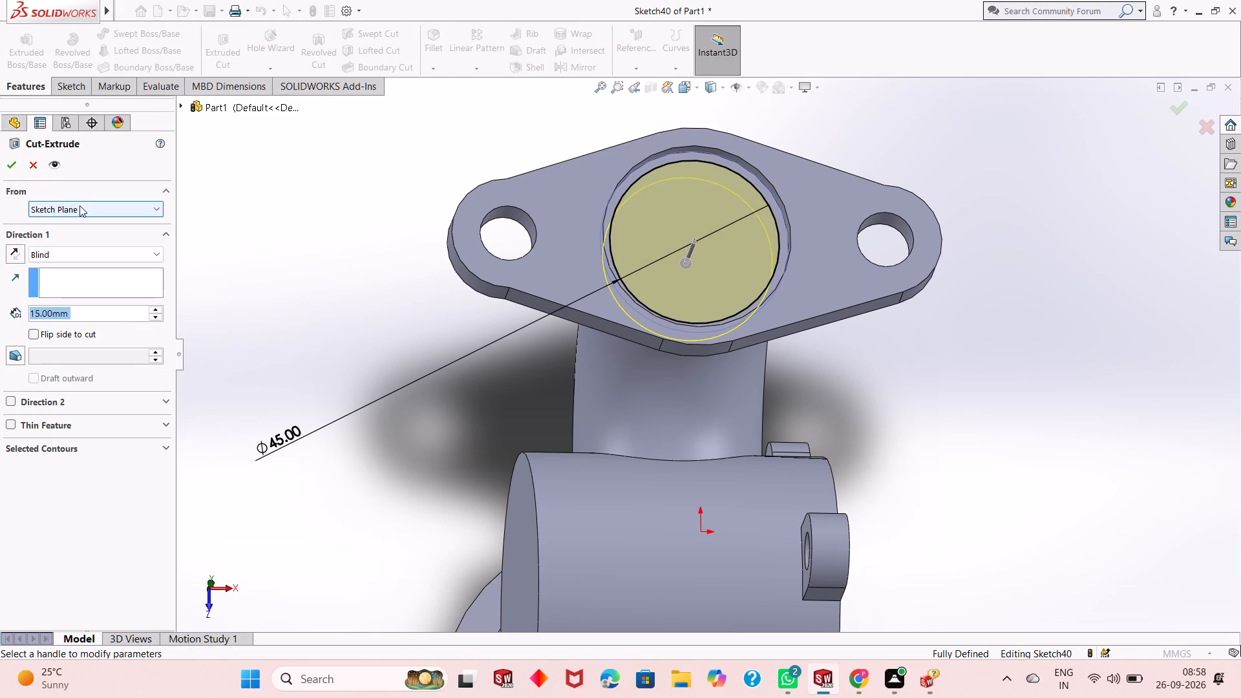
pyautogui.click(9, 164)
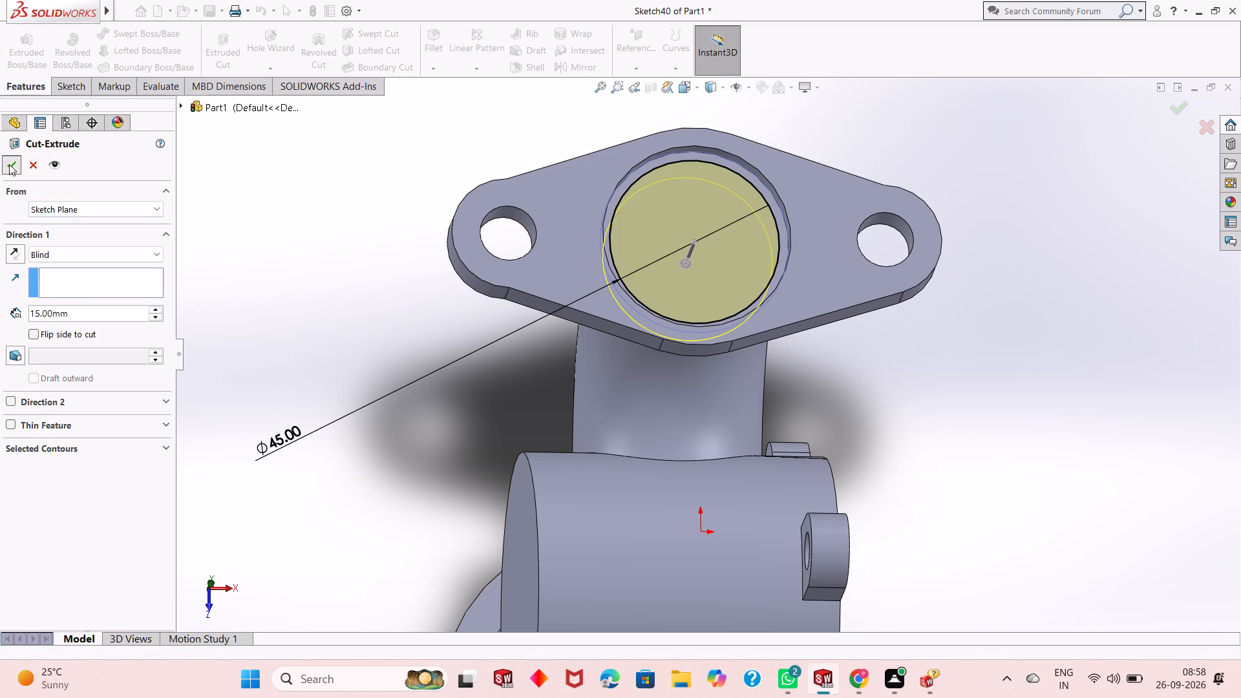
pyautogui.click(376, 323)
# Examine the main body's interior, the curved branch's bore opening and the branch's outer surface below the oval flange.
pyautogui.moveTo(623, 472); pyautogui.dragTo(598, 310, button='middle')
pyautogui.scroll(1, 735, 491)
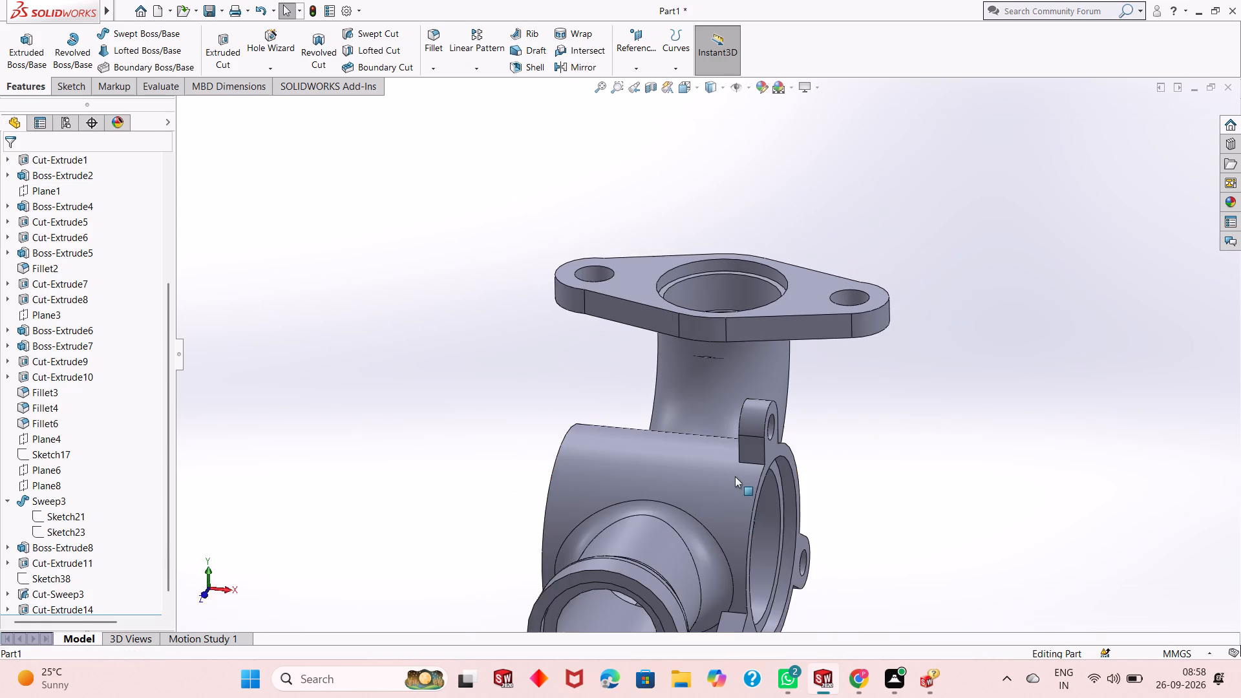
pyautogui.scroll(2, 735, 476)
pyautogui.moveTo(784, 461); pyautogui.dragTo(738, 419, button='middle')
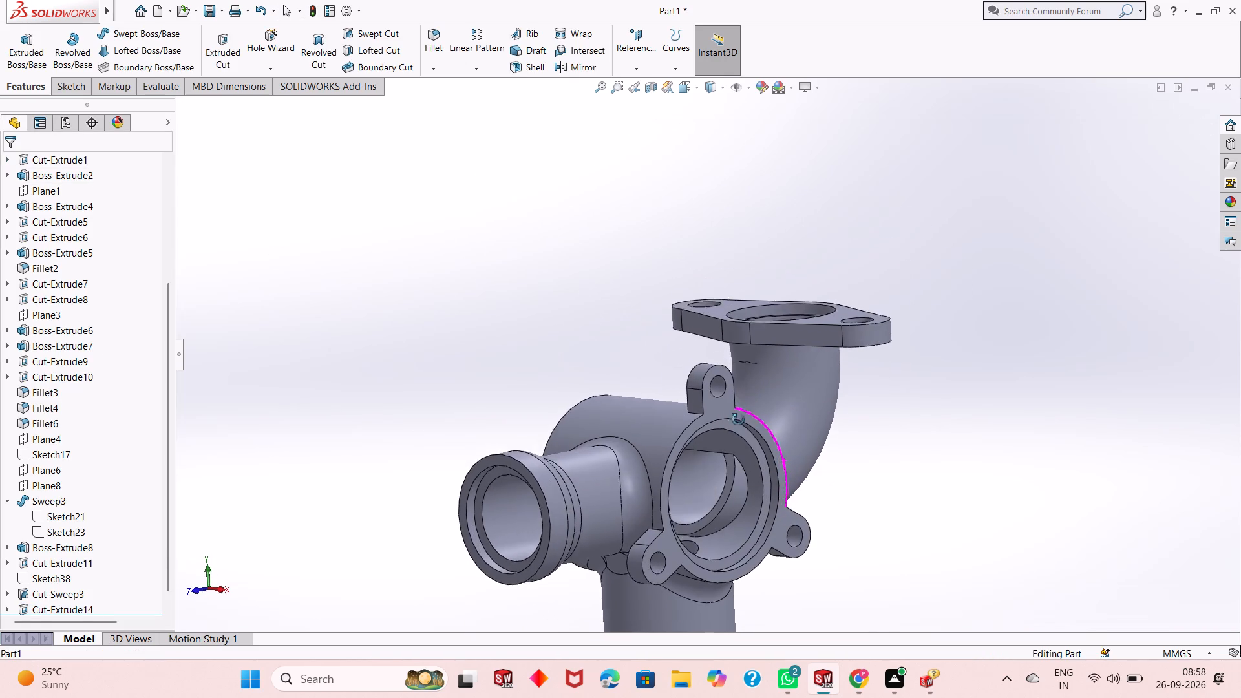
pyautogui.moveTo(738, 419); pyautogui.dragTo(713, 428, button='middle')
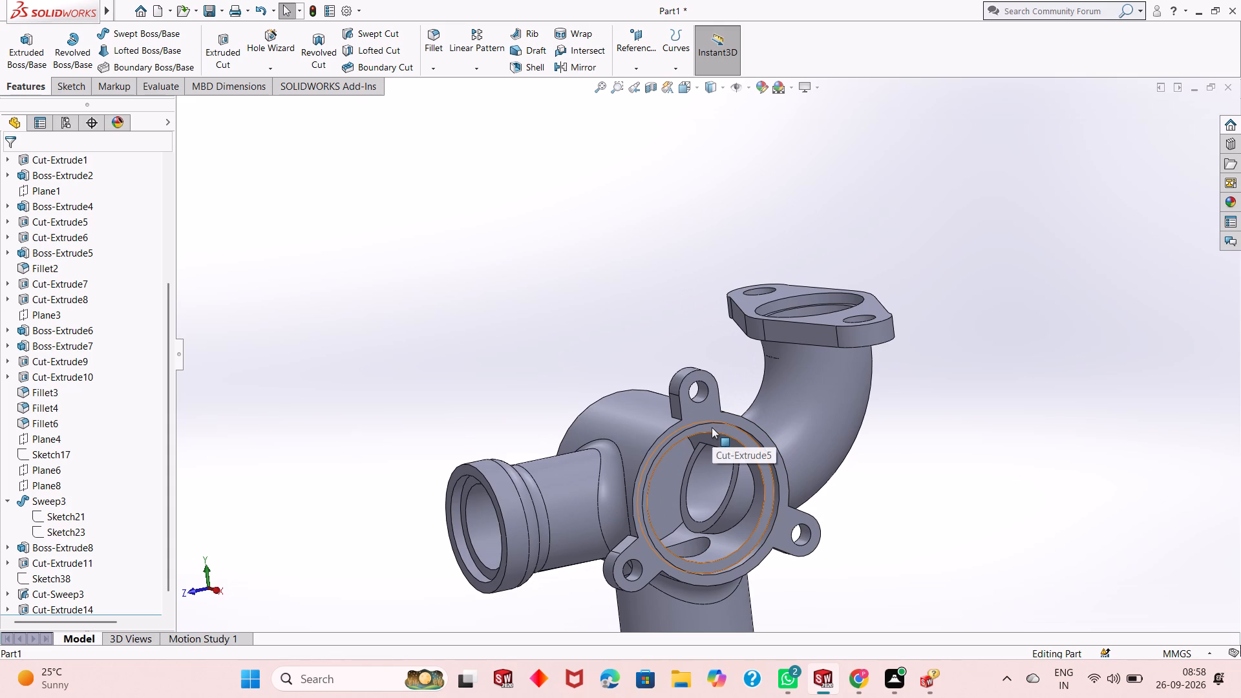
pyautogui.moveTo(747, 481); pyautogui.dragTo(705, 453, button='middle')
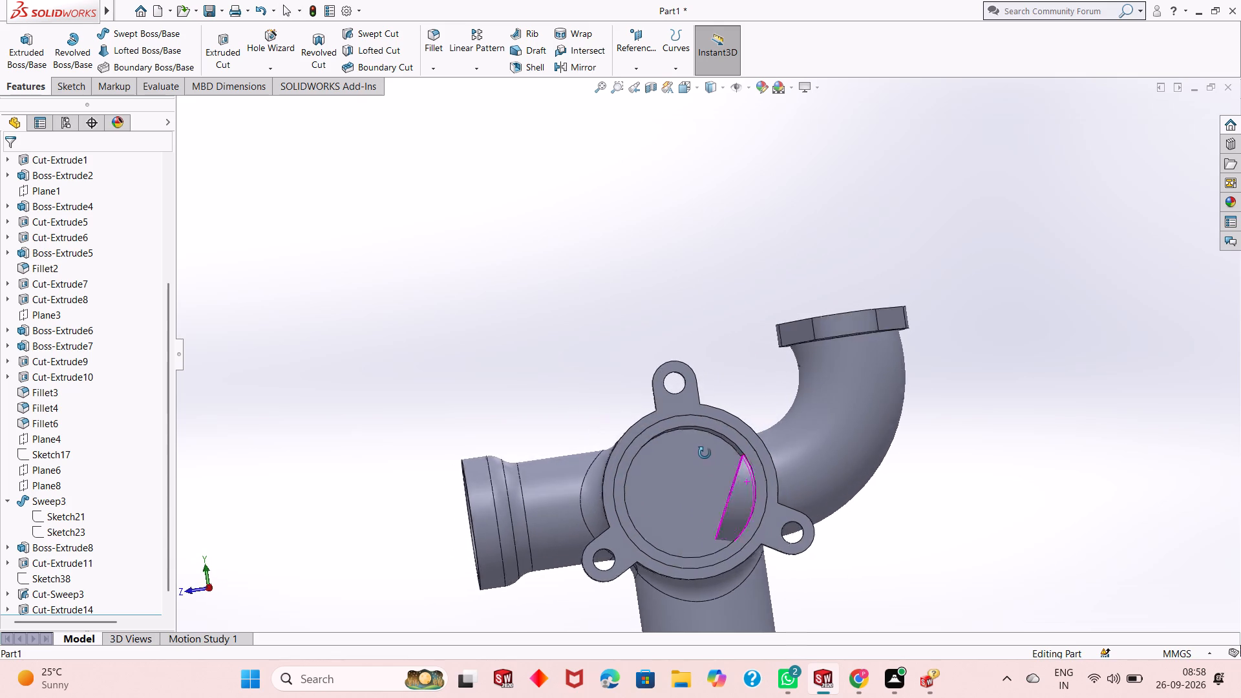
pyautogui.moveTo(705, 453); pyautogui.dragTo(703, 489, button='middle')
pyautogui.scroll(-1, 703, 490)
pyautogui.scroll(1, 703, 491)
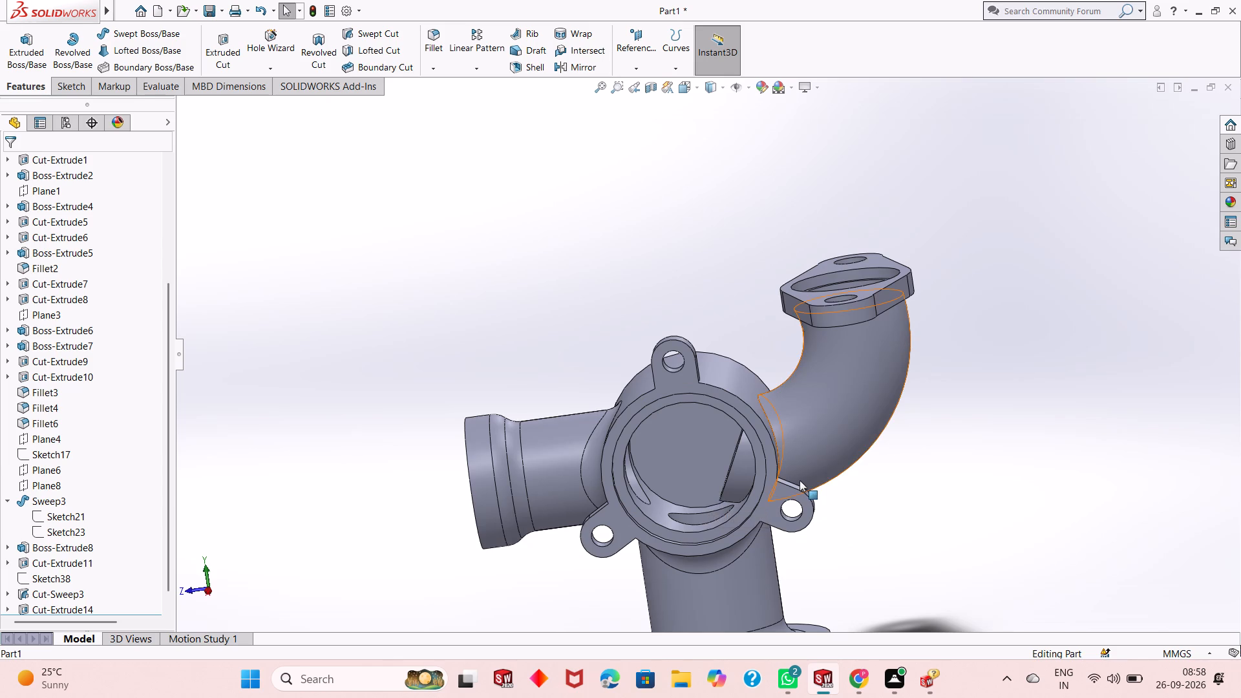
pyautogui.moveTo(824, 489); pyautogui.dragTo(835, 474, button='middle')
pyautogui.scroll(-1, 834, 474)
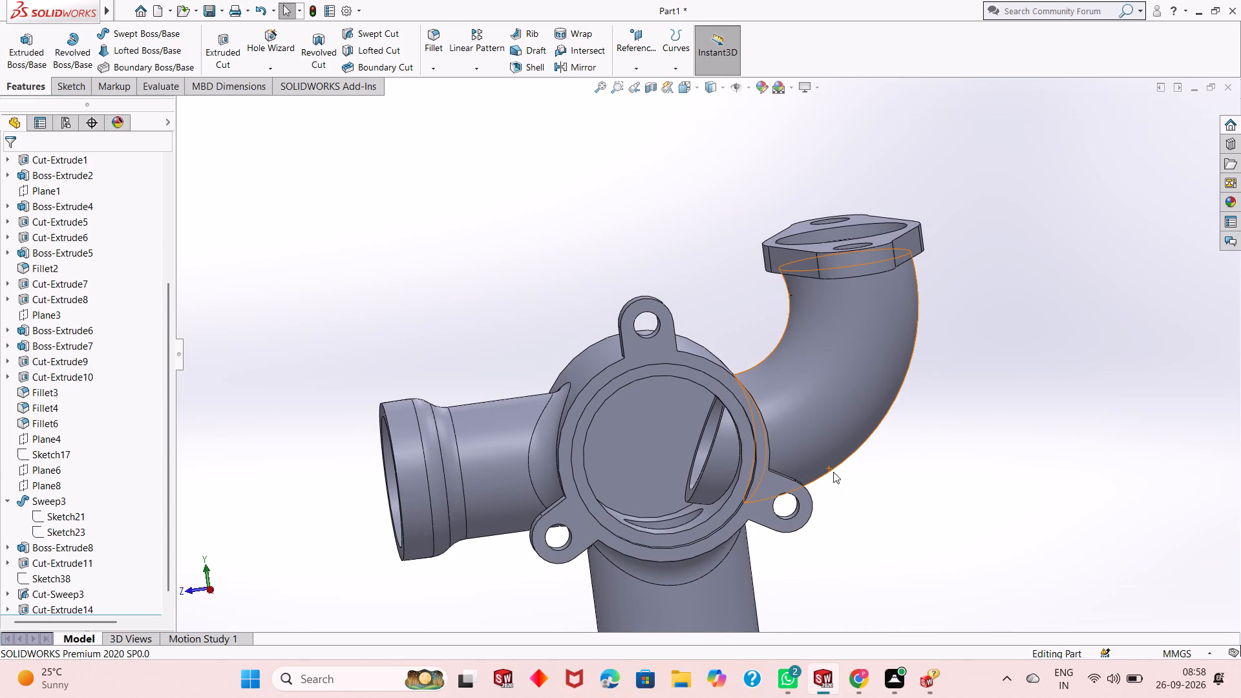
pyautogui.scroll(-2, 757, 449)
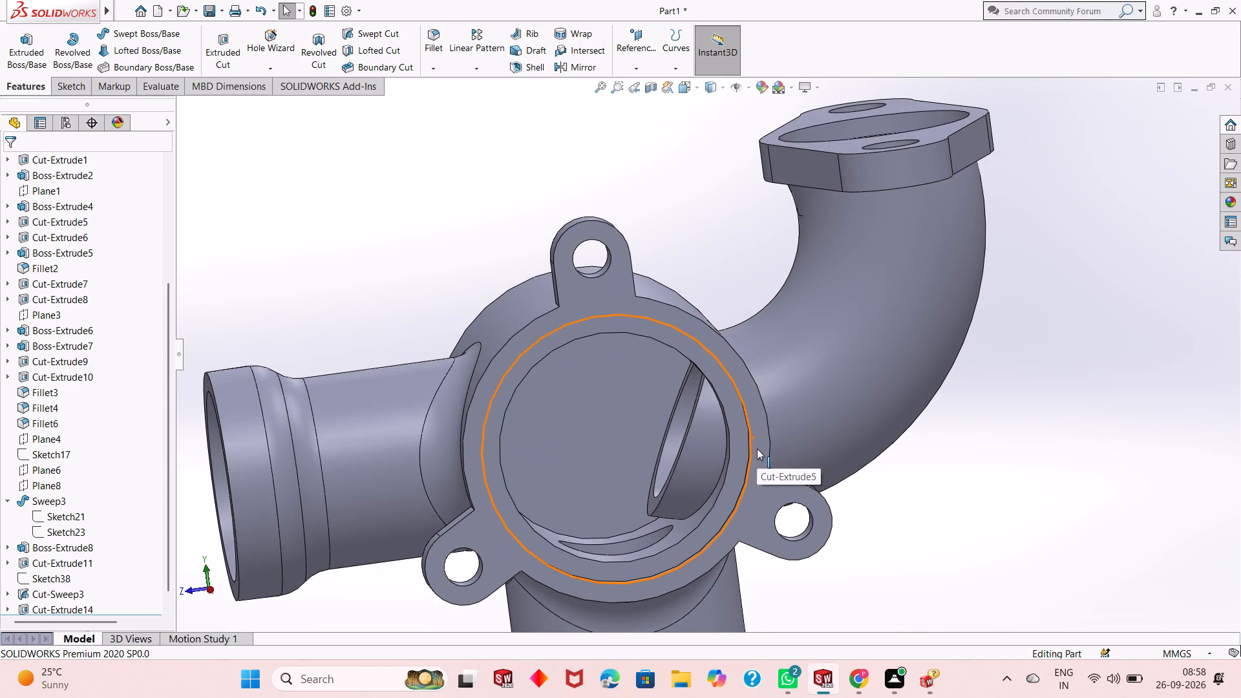
pyautogui.scroll(2, 756, 449)
pyautogui.scroll(-1, 634, 420)
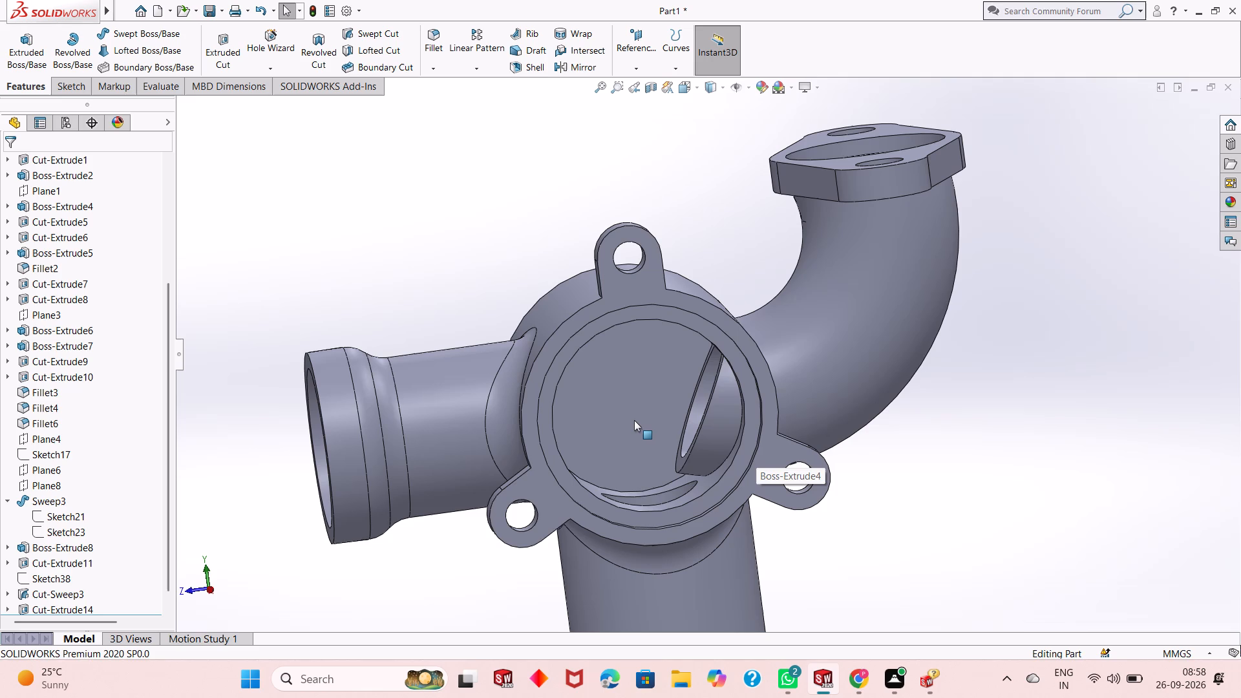
# Start a sketch on the ring-shaped ledge inside the main body's three-lug opening and draw a concentric circle of 30 mm radius.
pyautogui.hotkey('ctrl', '8')
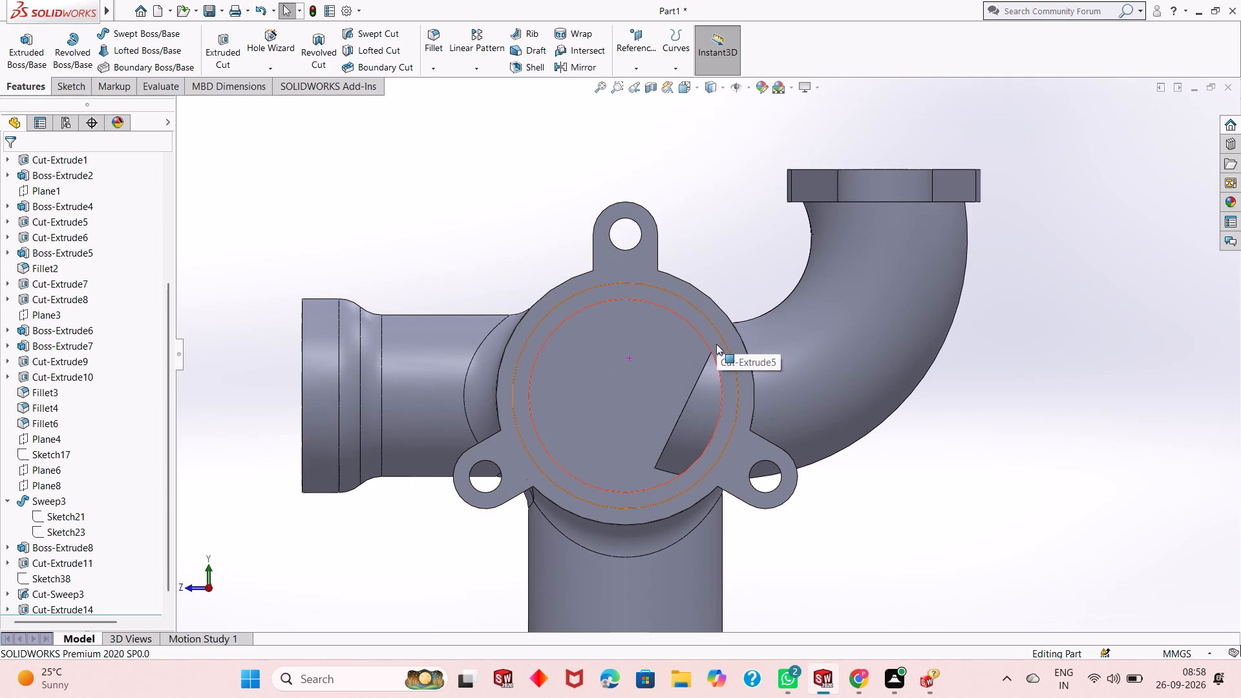
pyautogui.click(716, 344)
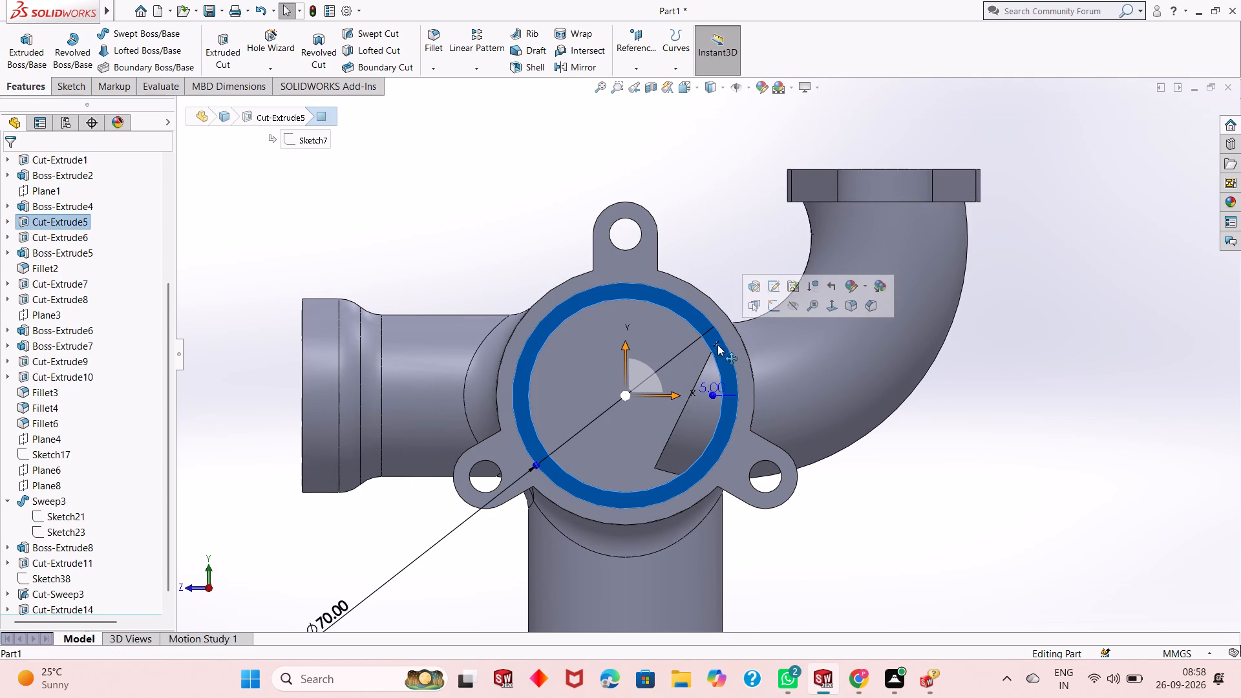
pyautogui.click(769, 305)
pyautogui.moveTo(777, 377); pyautogui.dragTo(796, 394, button='middle')
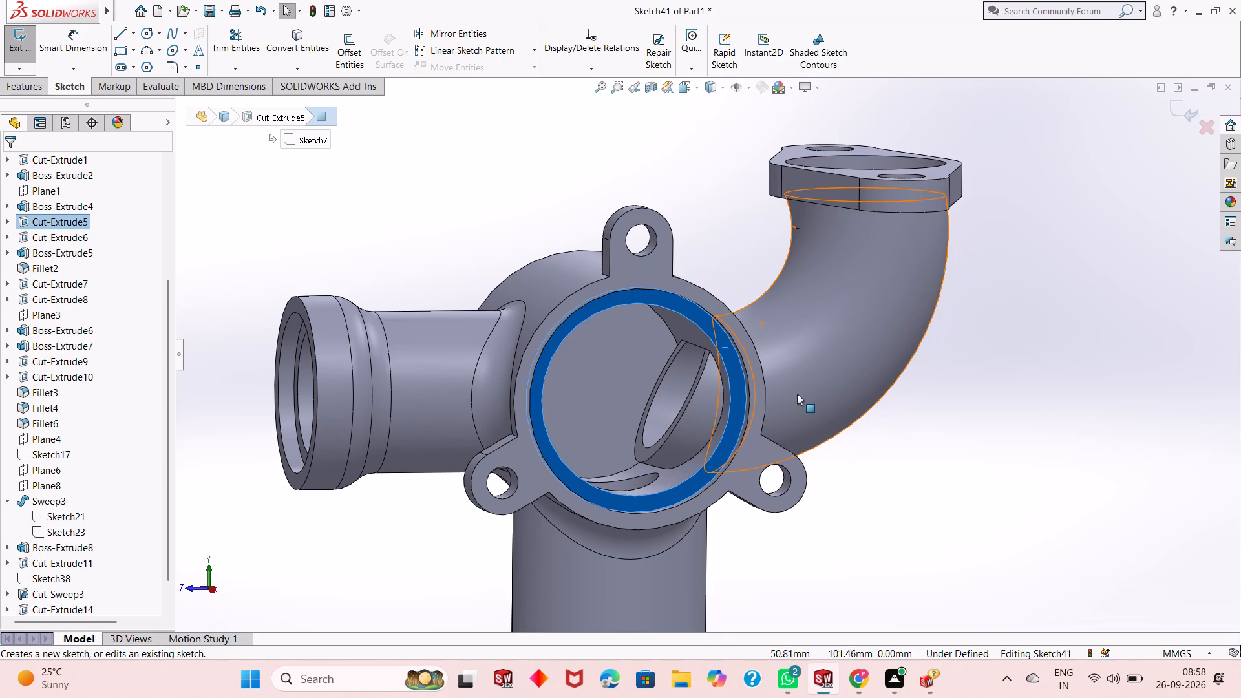
pyautogui.press('Escape')
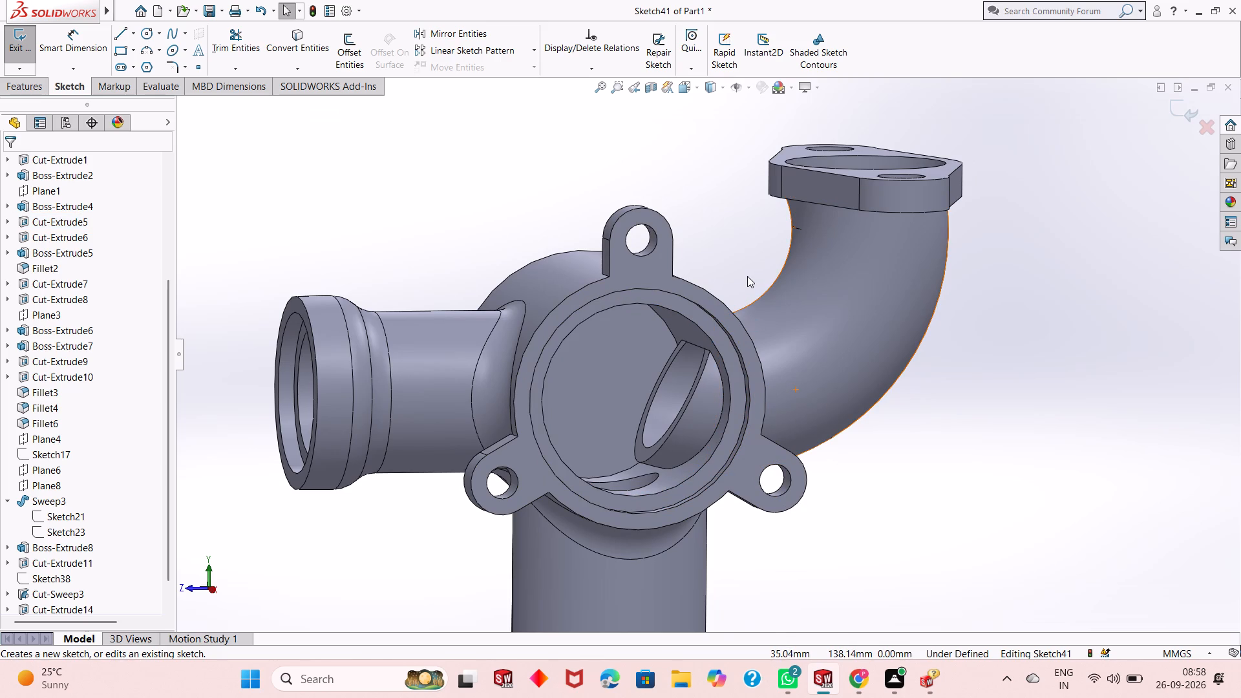
pyautogui.hotkey('ctrl', '8')
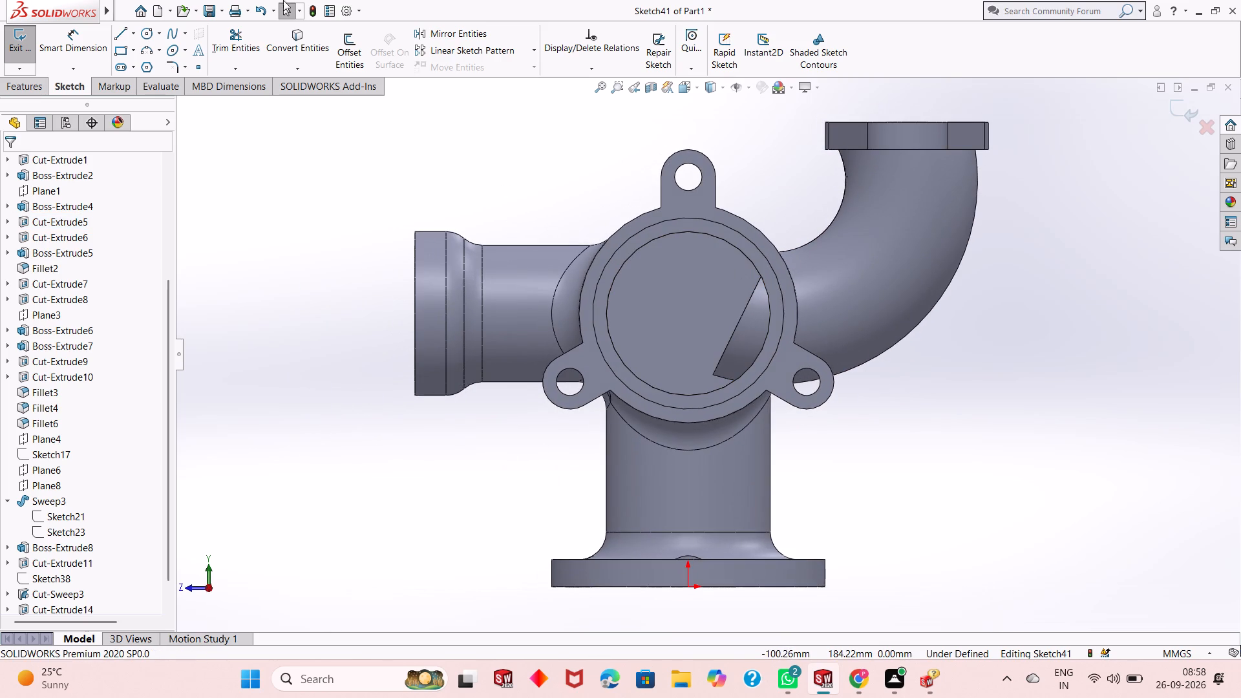
pyautogui.click(147, 33)
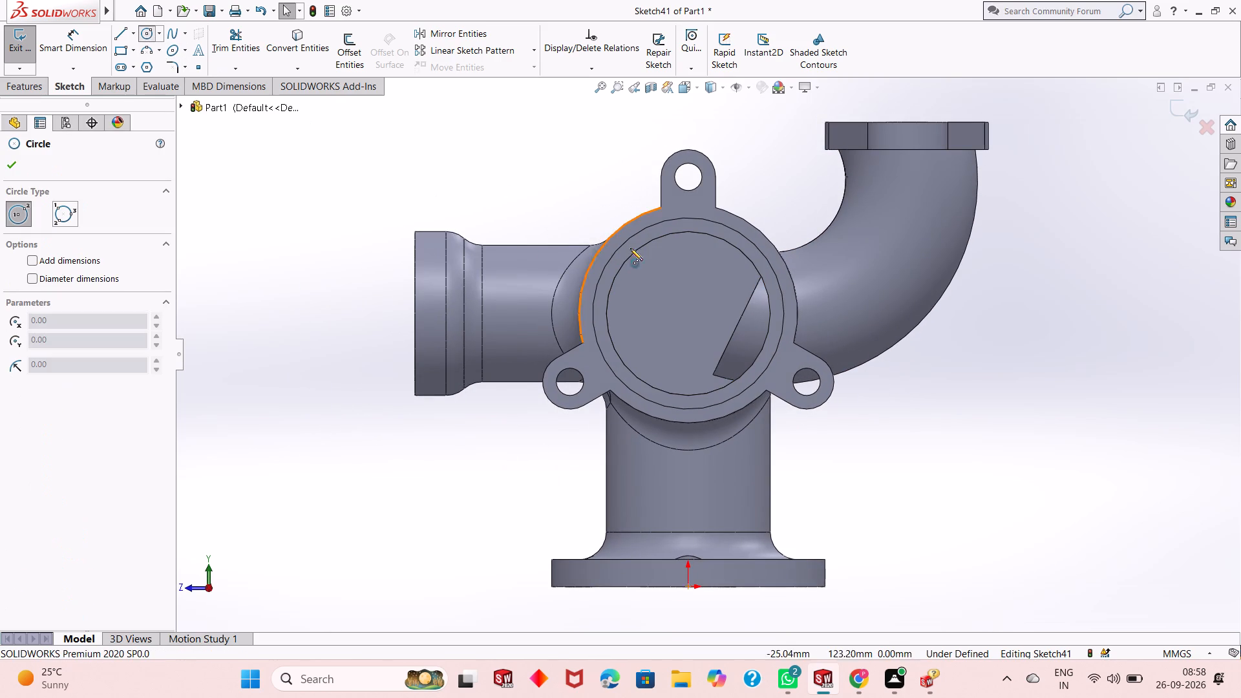
pyautogui.click(686, 314)
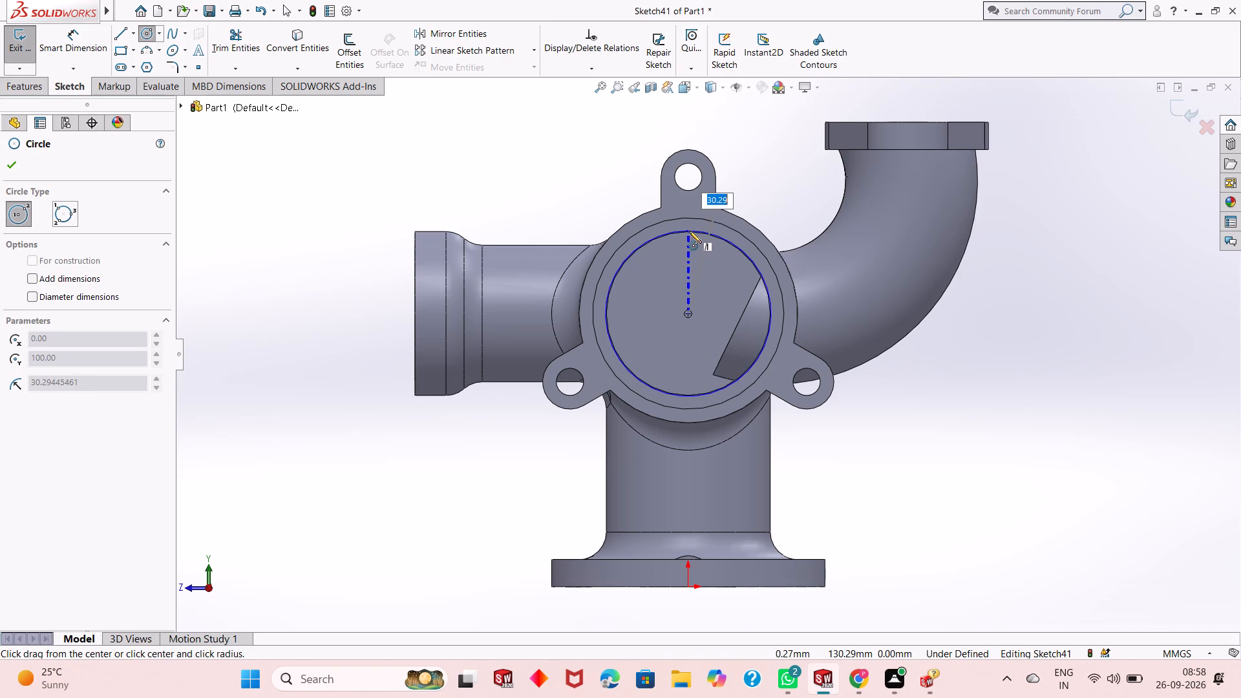
pyautogui.write('30')
pyautogui.press('Return')
pyautogui.press('Escape')
pyautogui.press('Escape')
pyautogui.press('Escape')
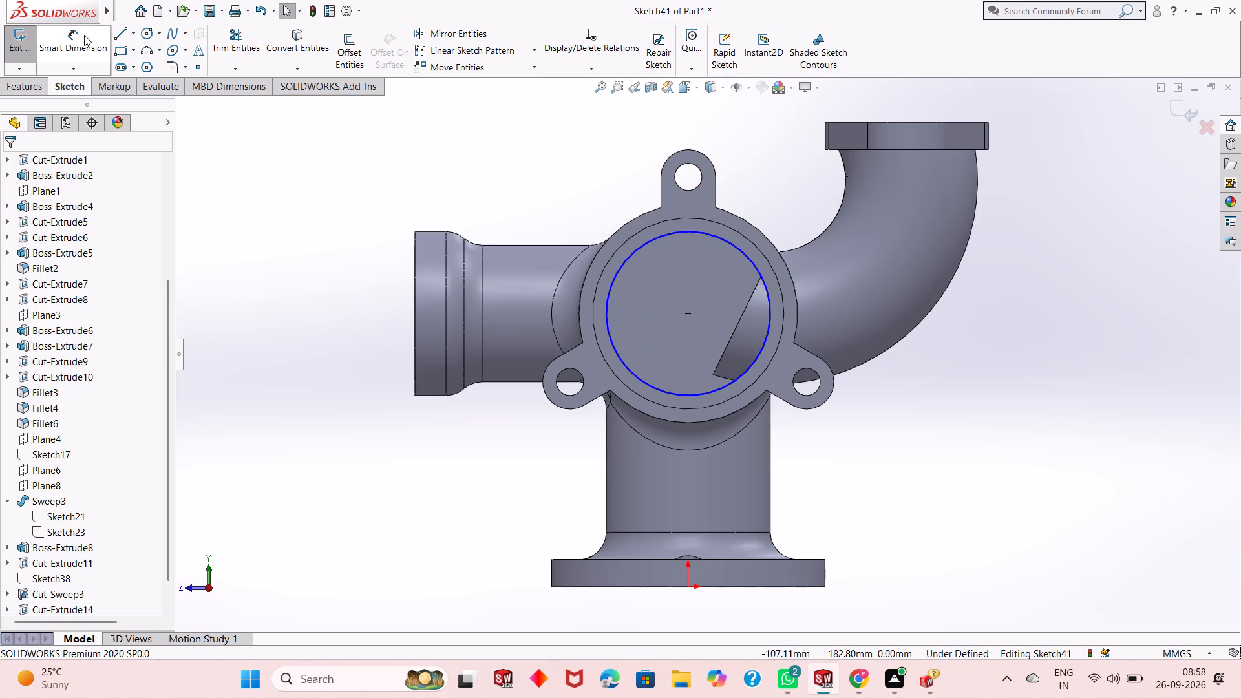
# Dimension the circle's diameter at 60 mm.
pyautogui.click(83, 35)
pyautogui.click(624, 363)
pyautogui.click(449, 450)
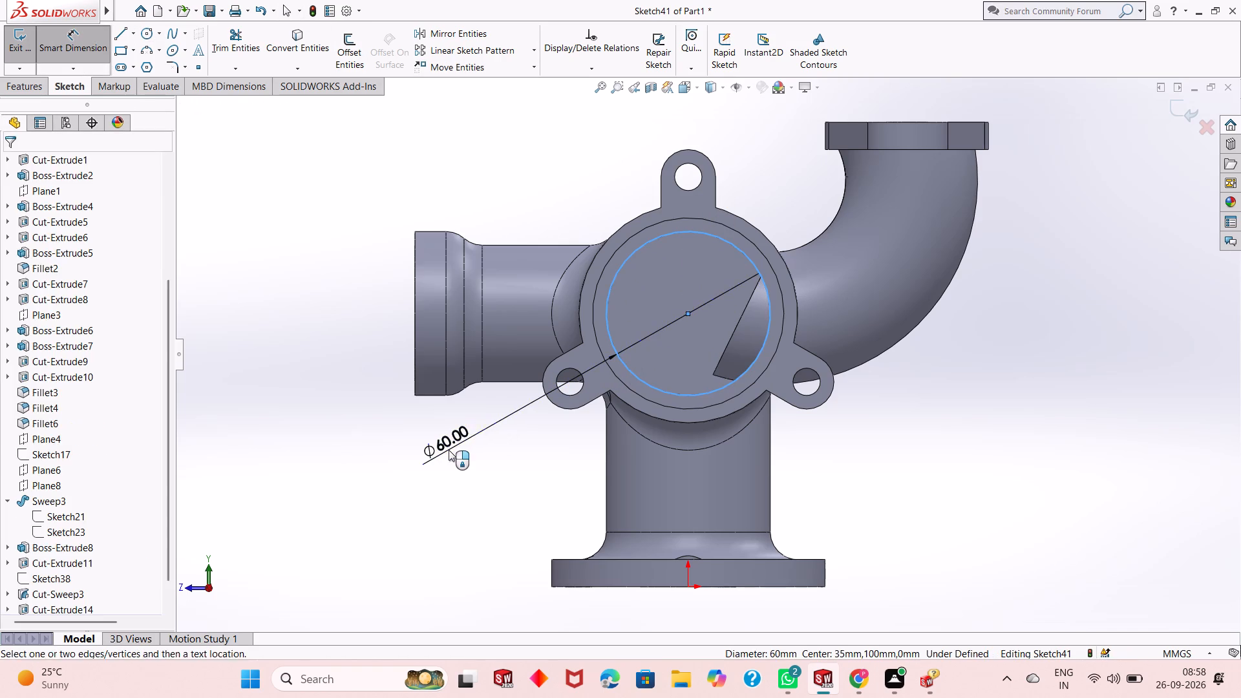
pyautogui.click(395, 425)
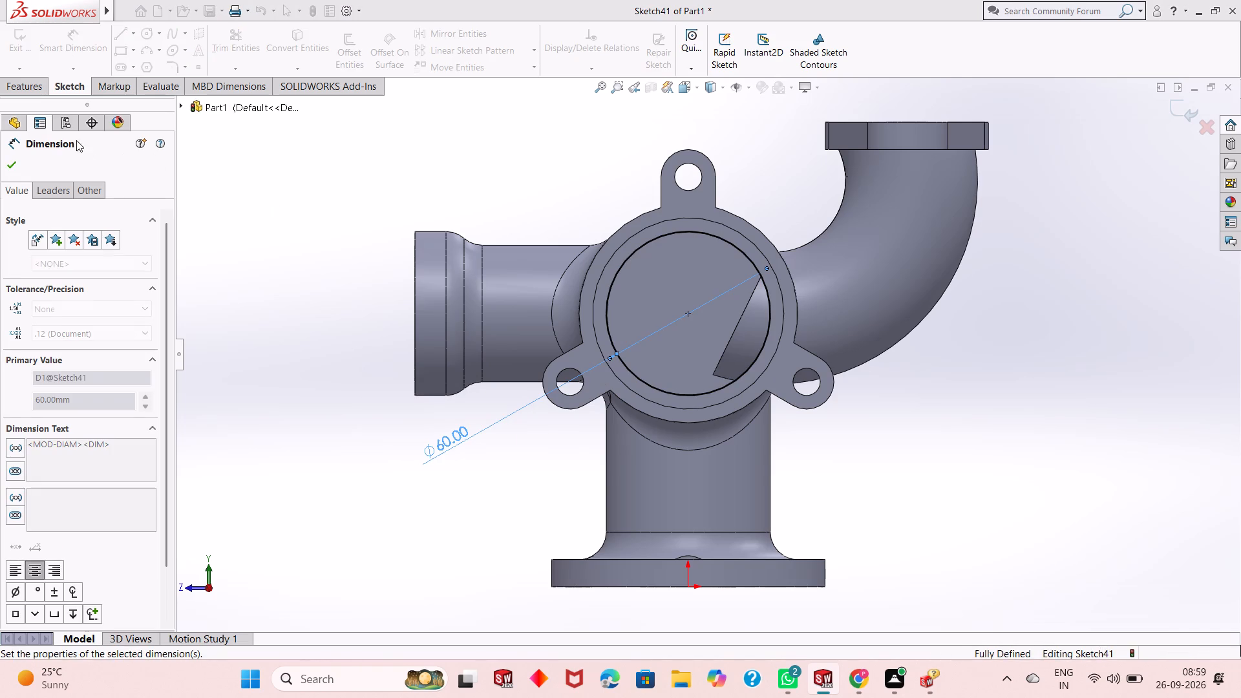
pyautogui.click(10, 160)
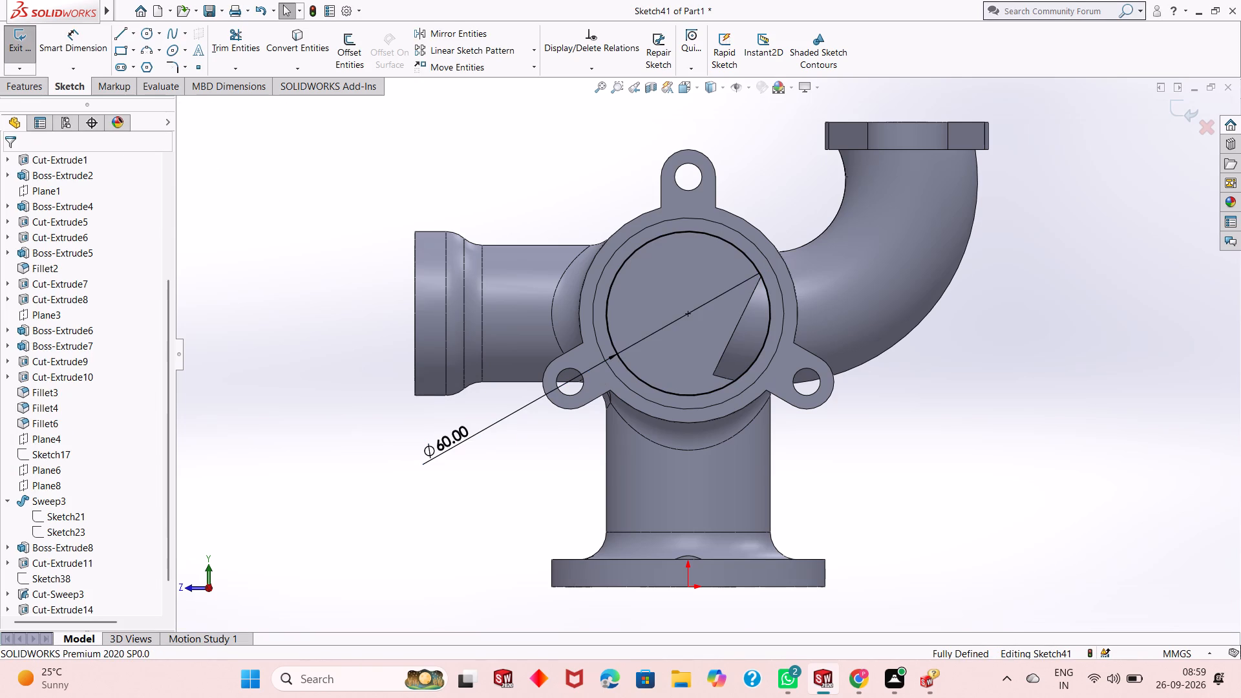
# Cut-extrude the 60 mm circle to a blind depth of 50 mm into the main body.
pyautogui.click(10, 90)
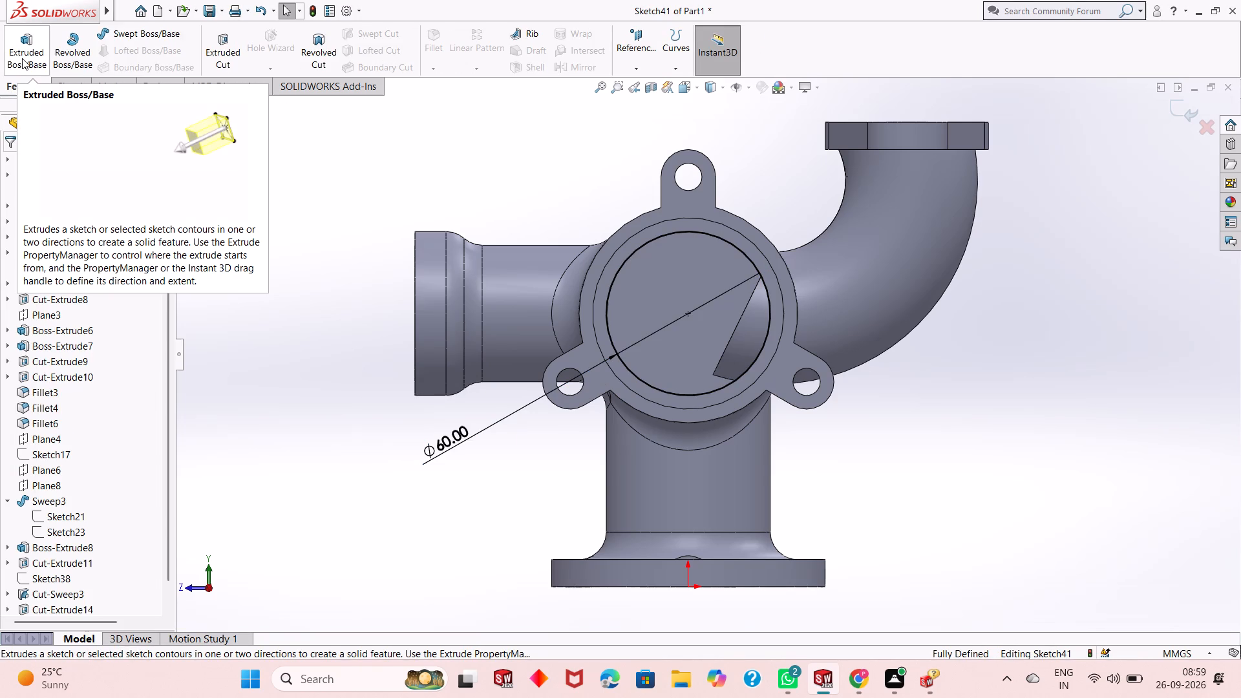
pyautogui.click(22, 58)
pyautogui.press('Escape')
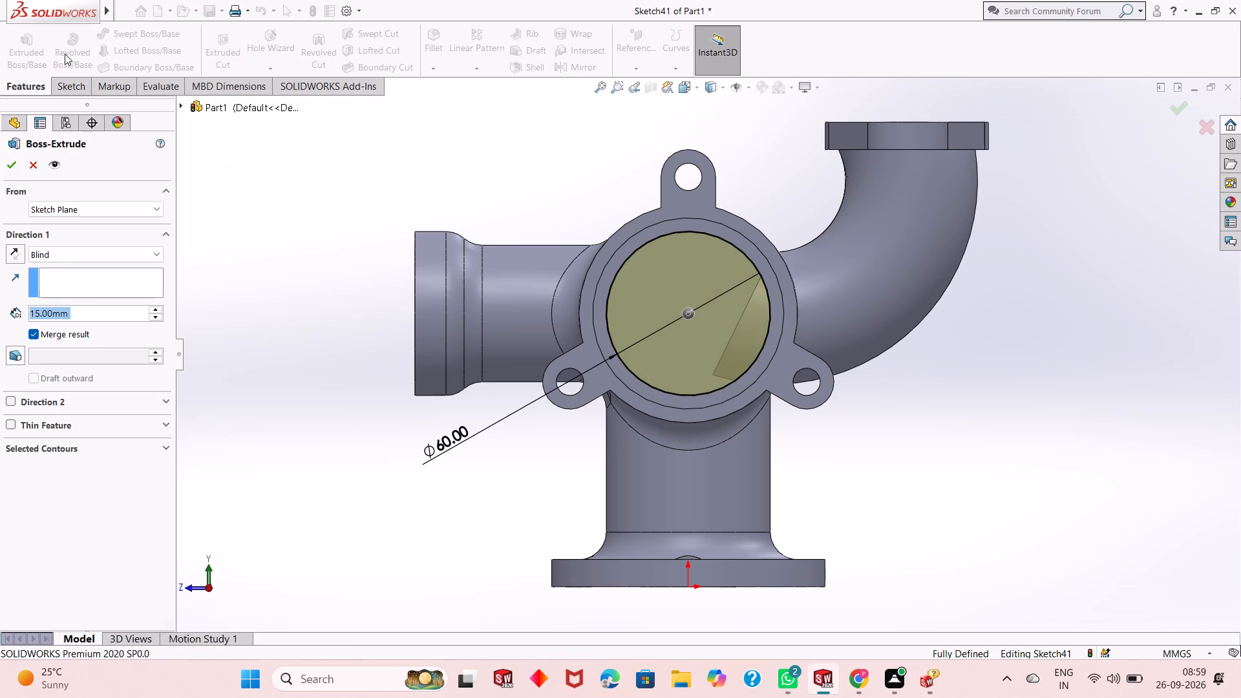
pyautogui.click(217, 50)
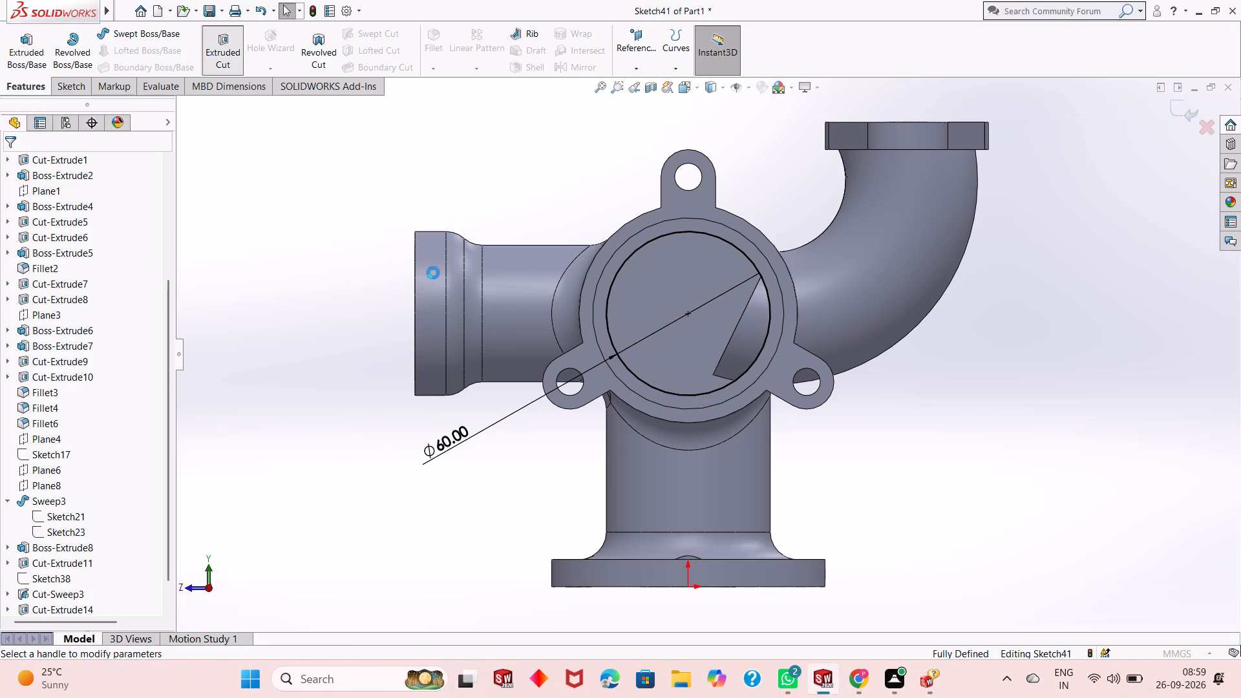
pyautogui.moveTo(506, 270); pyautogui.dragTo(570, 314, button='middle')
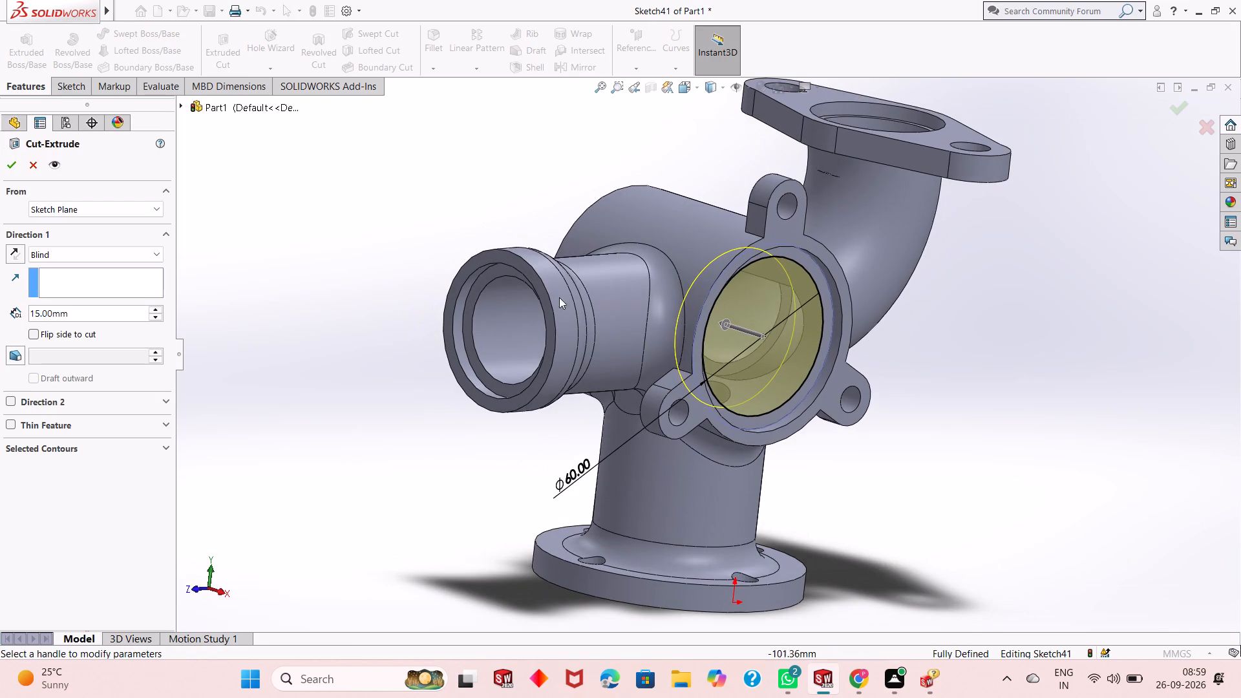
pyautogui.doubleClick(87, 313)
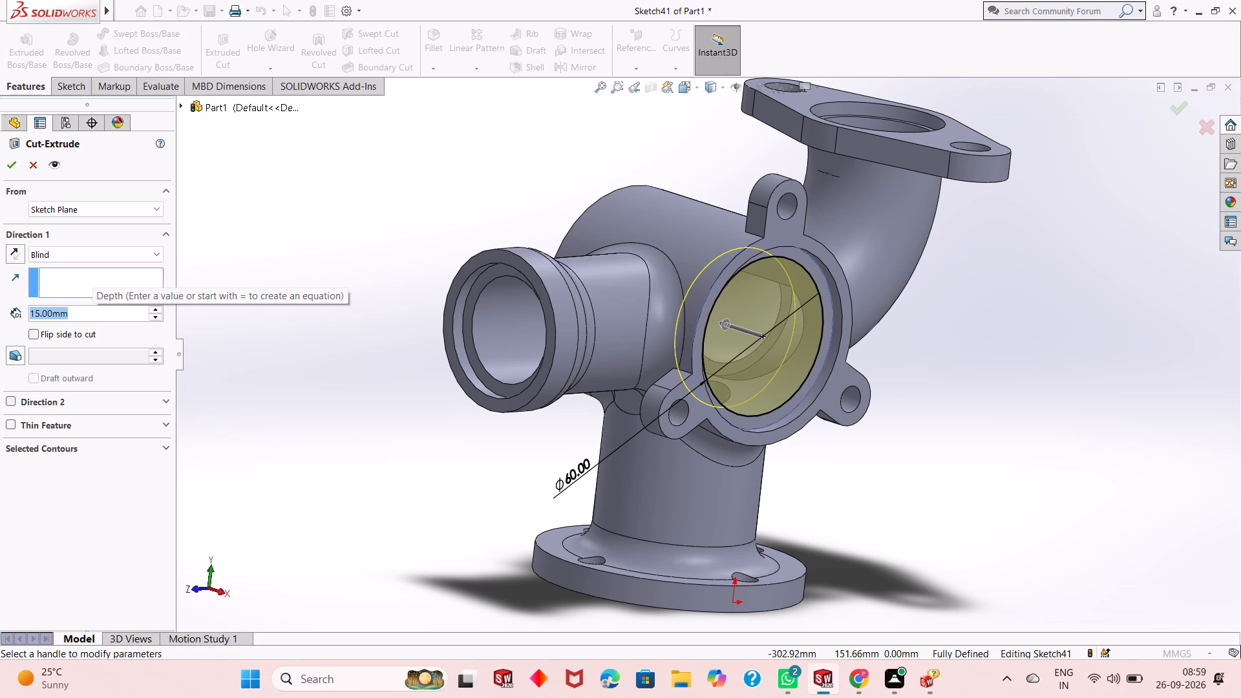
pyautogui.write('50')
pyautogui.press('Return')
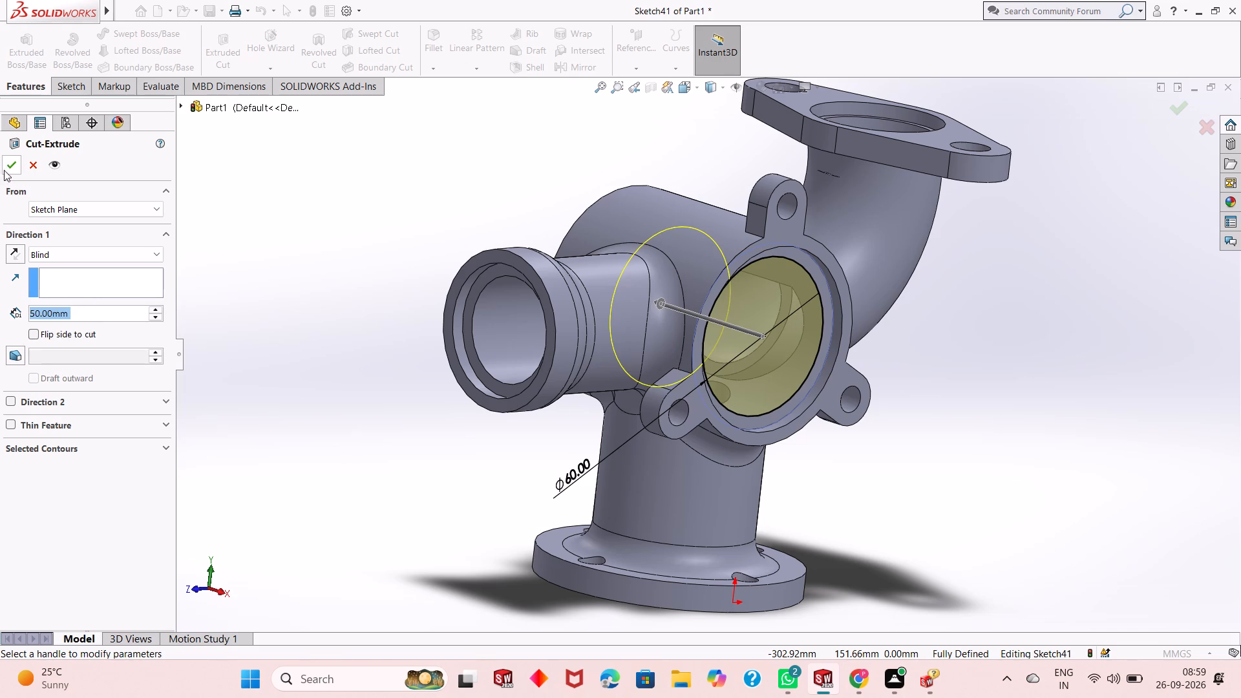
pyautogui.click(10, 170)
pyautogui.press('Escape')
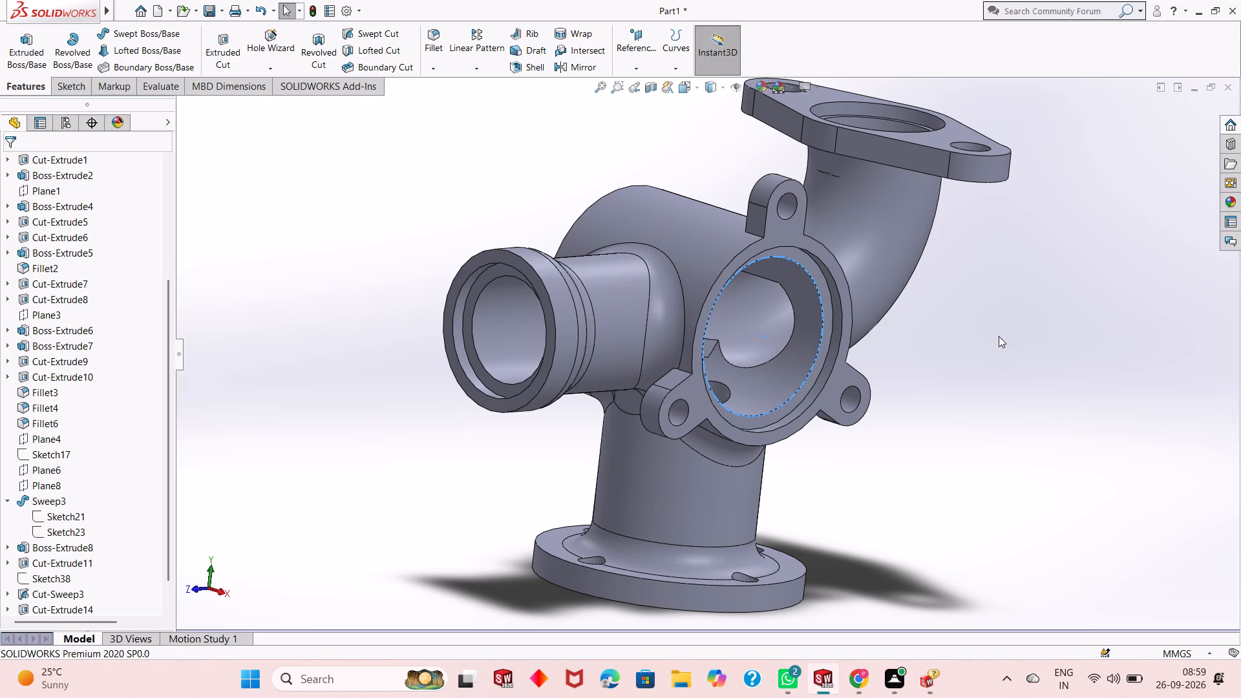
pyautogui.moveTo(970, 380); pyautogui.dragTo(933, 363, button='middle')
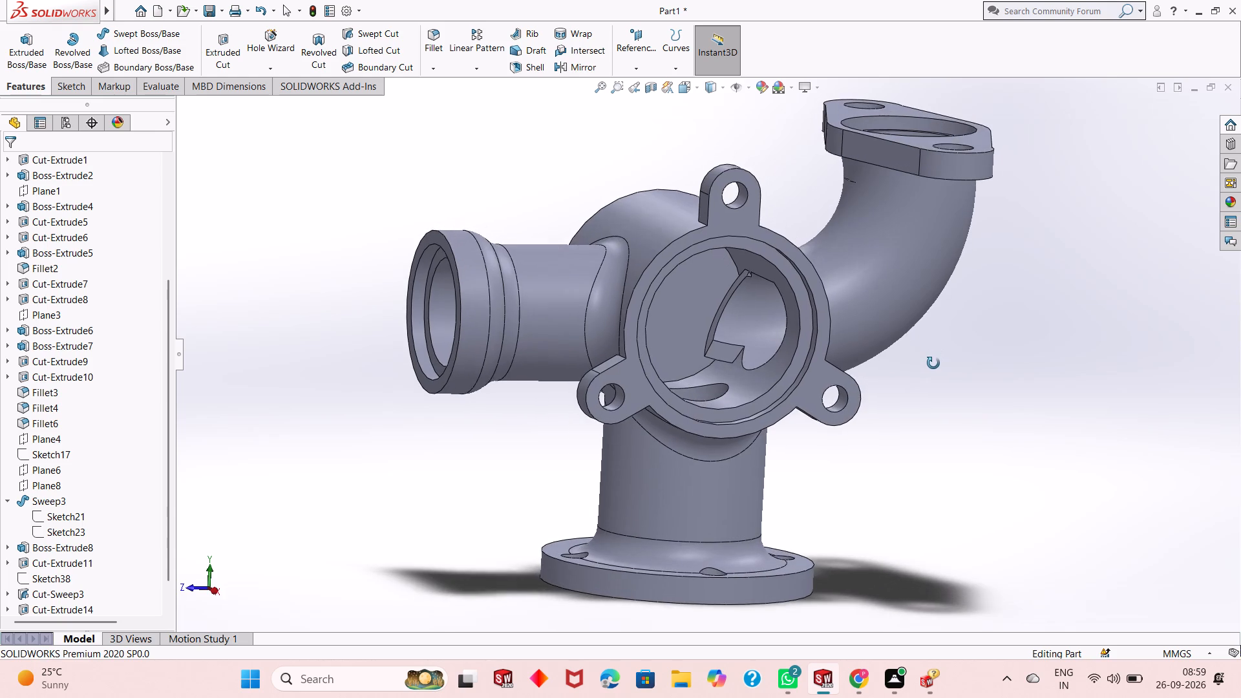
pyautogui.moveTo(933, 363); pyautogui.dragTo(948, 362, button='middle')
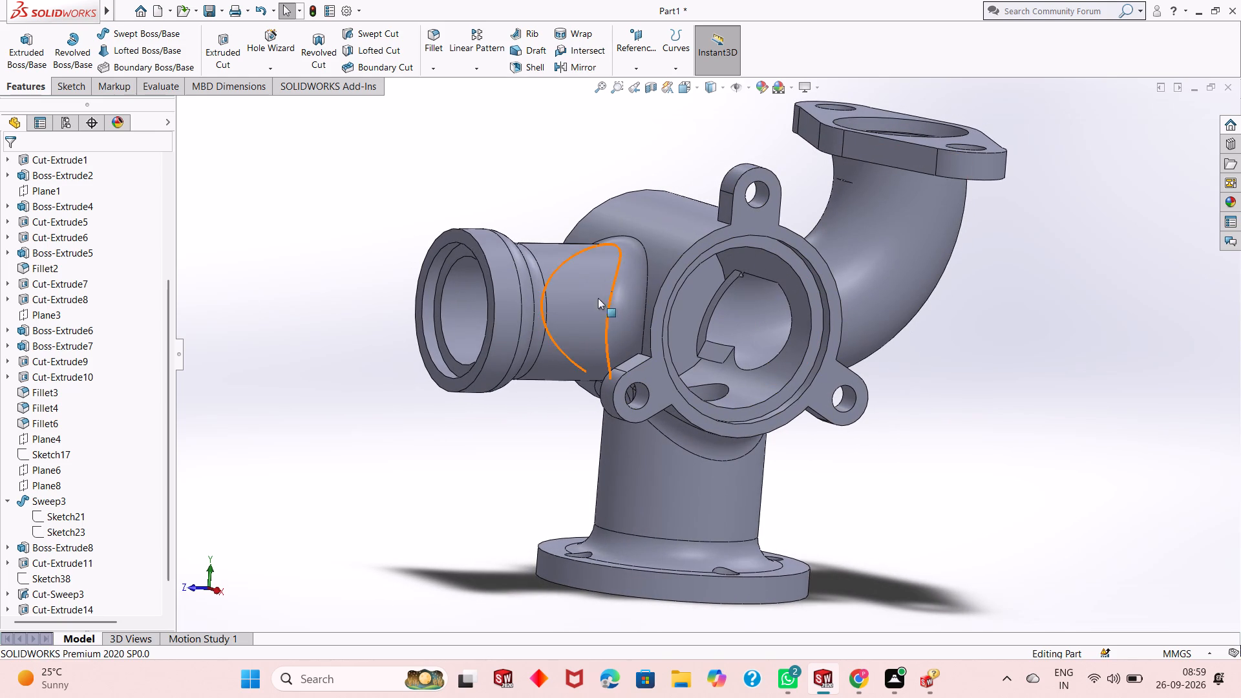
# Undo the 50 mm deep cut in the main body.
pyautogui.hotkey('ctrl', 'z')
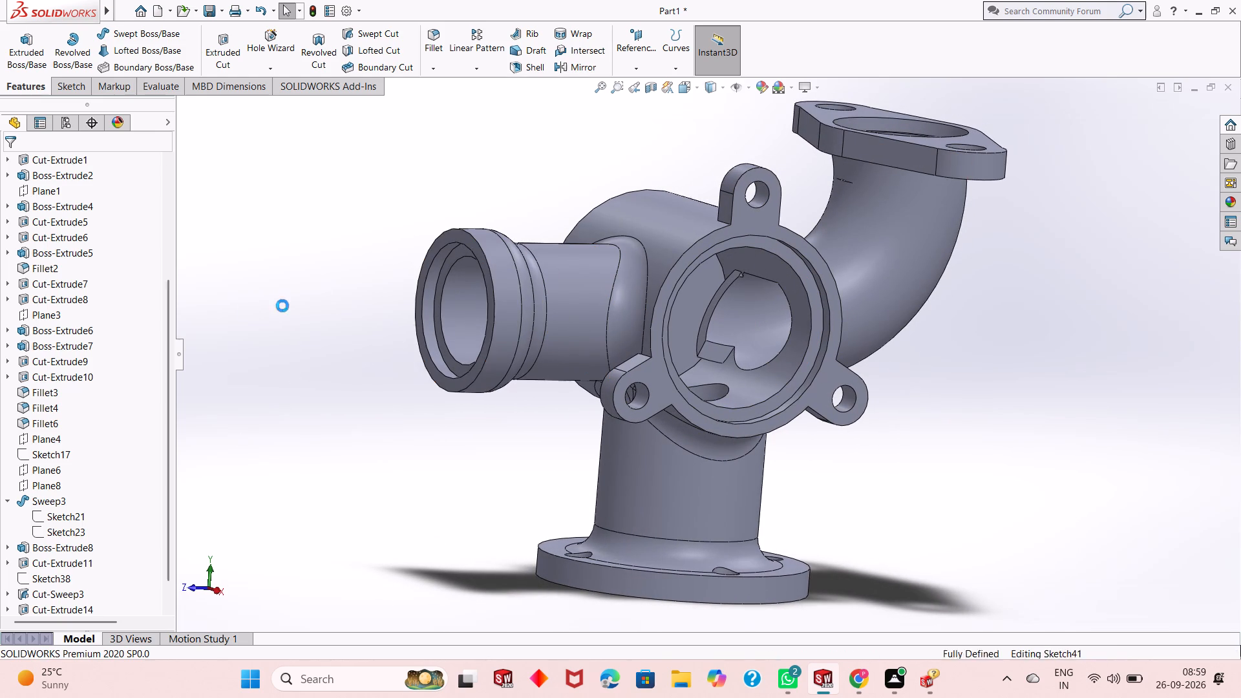
# Cut-extrude the 60 mm circle to a blind depth of 65 mm into the main body.
pyautogui.click(222, 48)
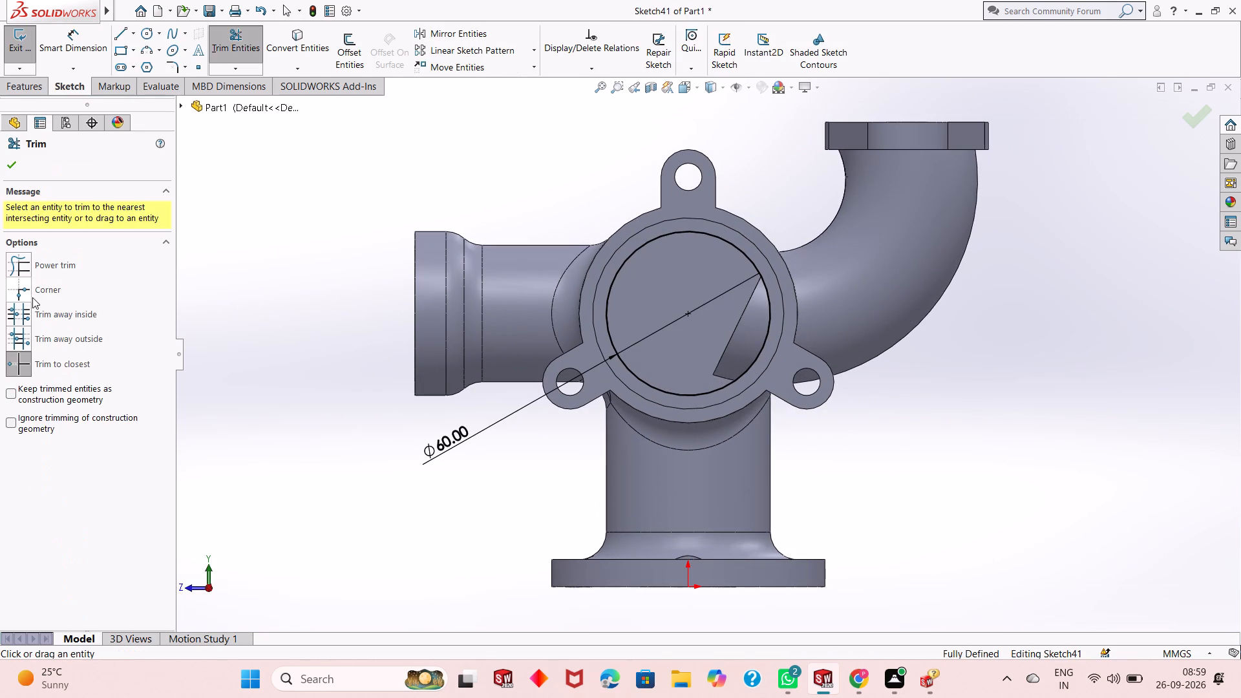
pyautogui.press('Escape')
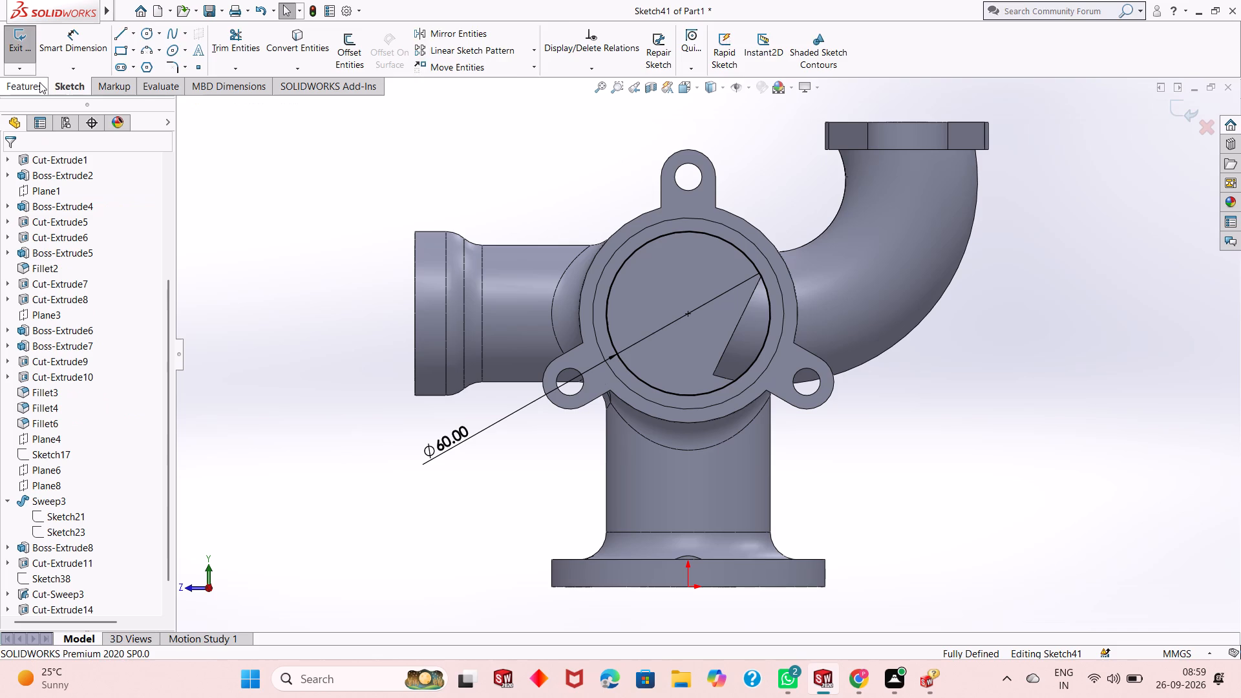
pyautogui.click(38, 82)
pyautogui.click(244, 42)
pyautogui.click(204, 45)
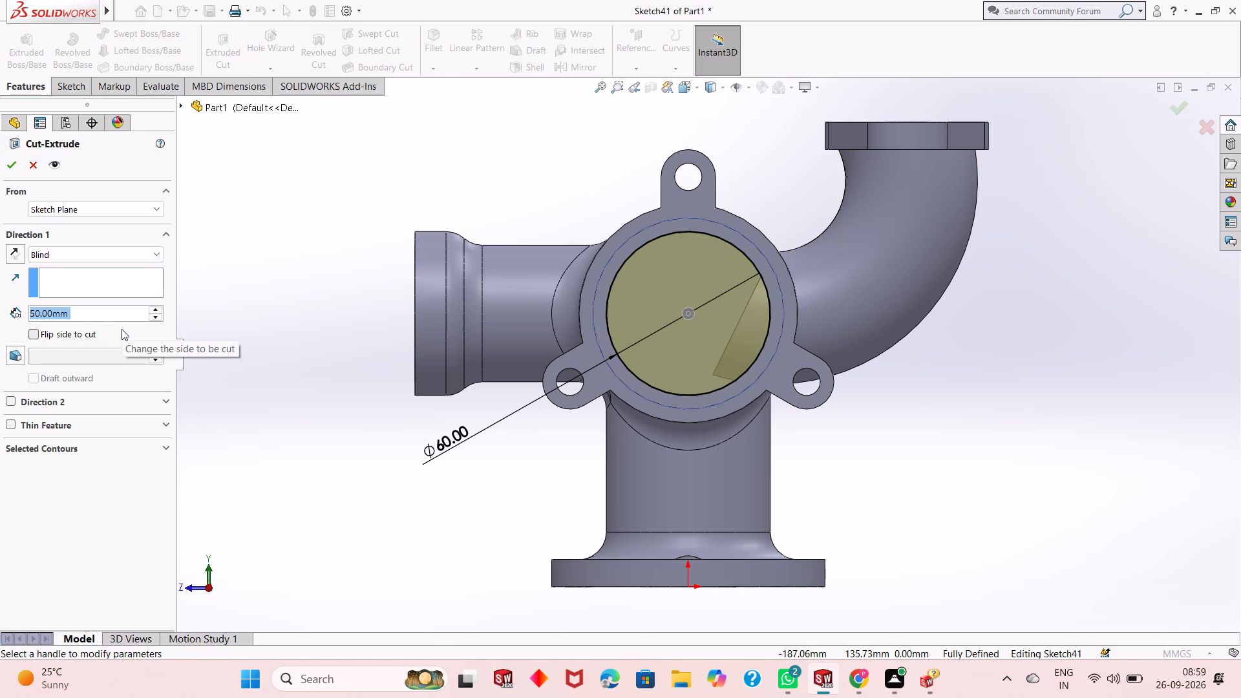
pyautogui.write('65')
pyautogui.press('Return')
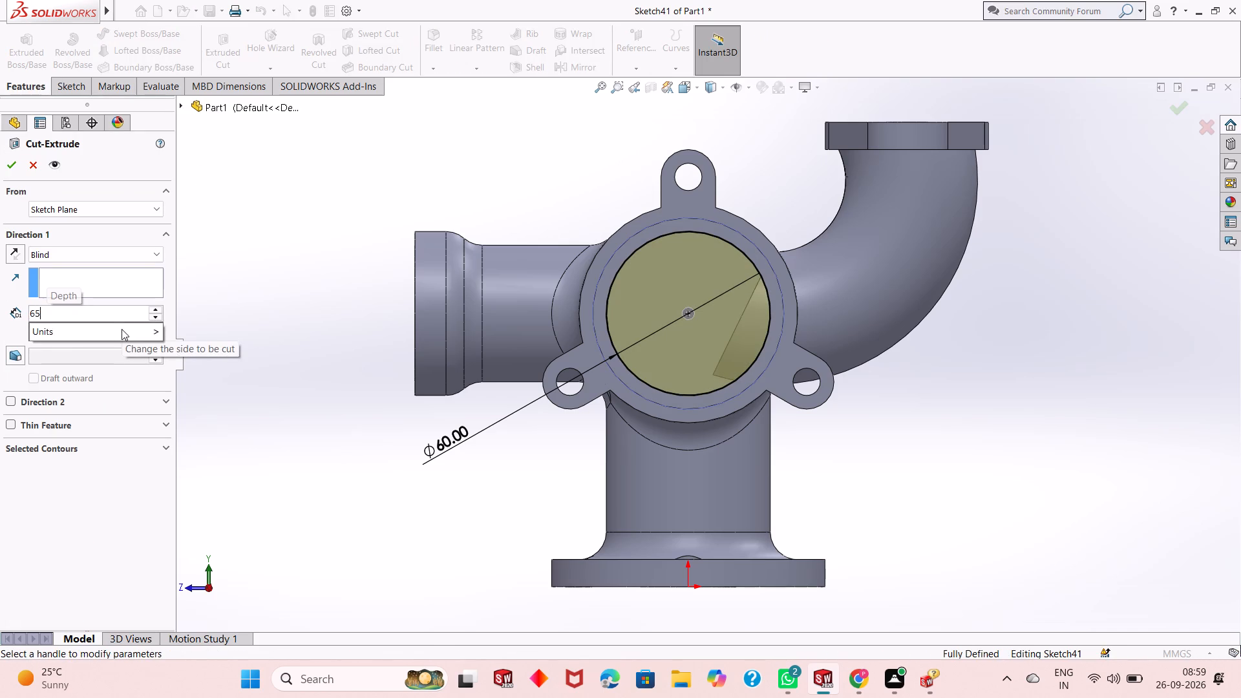
pyautogui.click(6, 166)
pyautogui.click(440, 174)
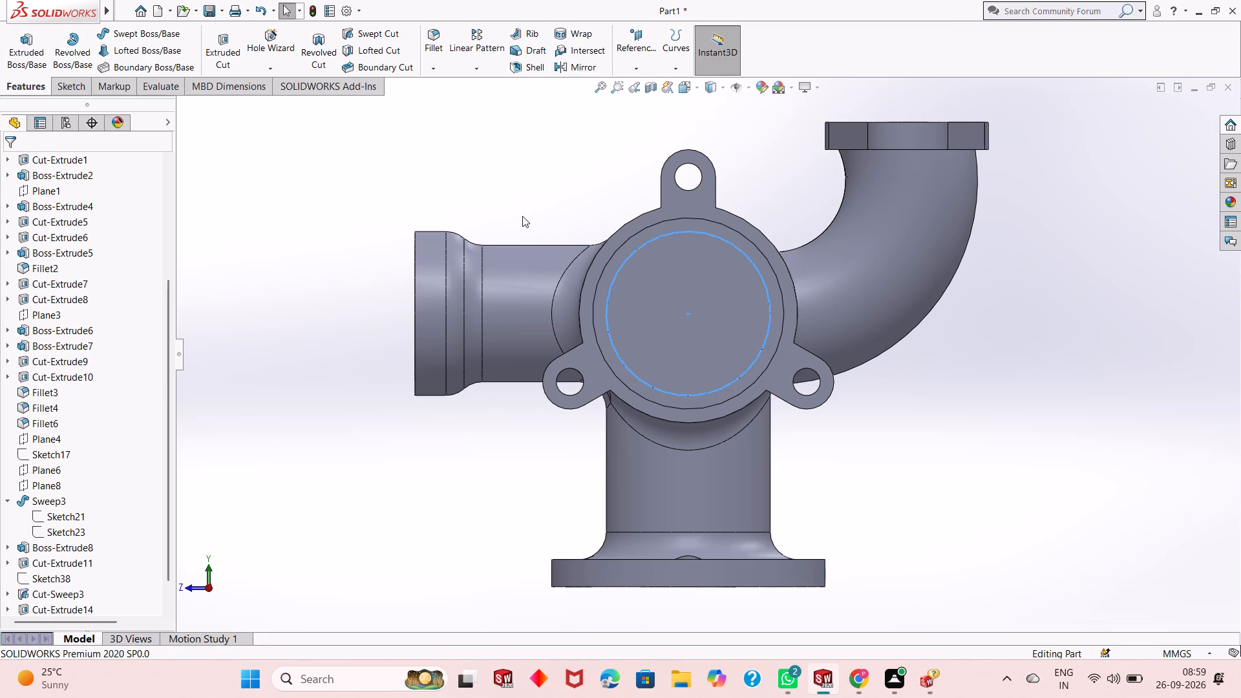
# Examine the main body's closed end, its hollowed interior and the openings where the branch bores meet it.
pyautogui.moveTo(524, 219); pyautogui.dragTo(718, 199, button='middle')
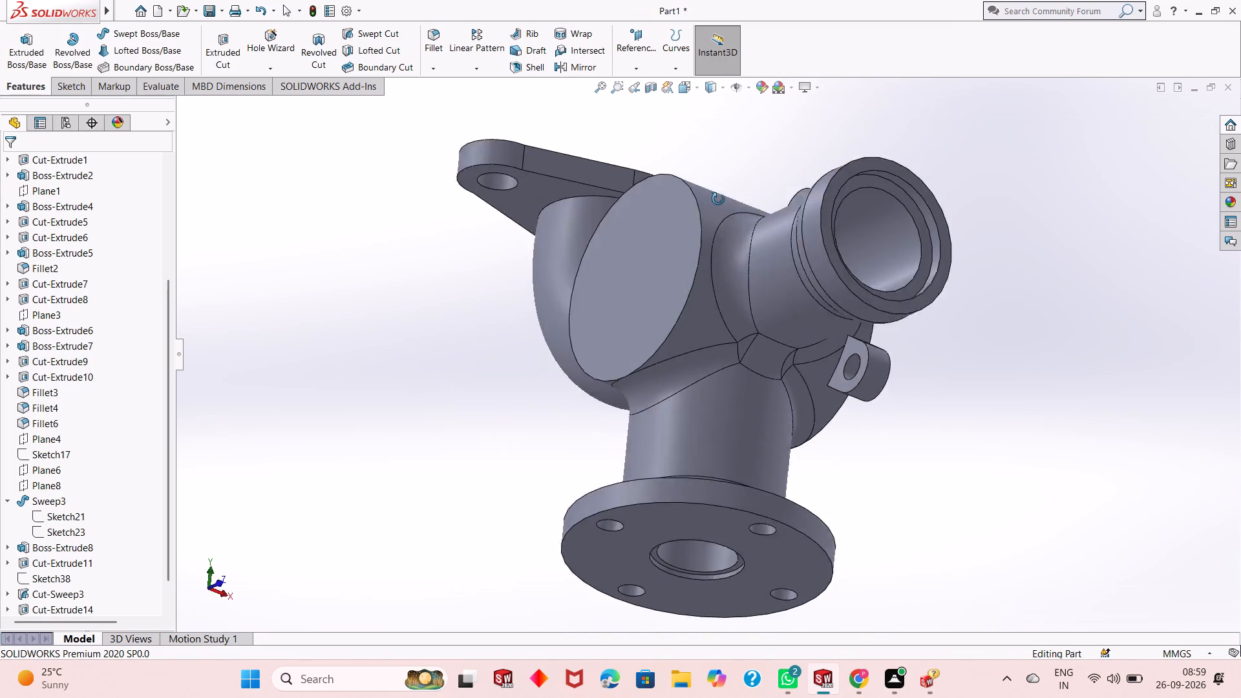
pyautogui.moveTo(718, 199); pyautogui.dragTo(567, 313, button='middle')
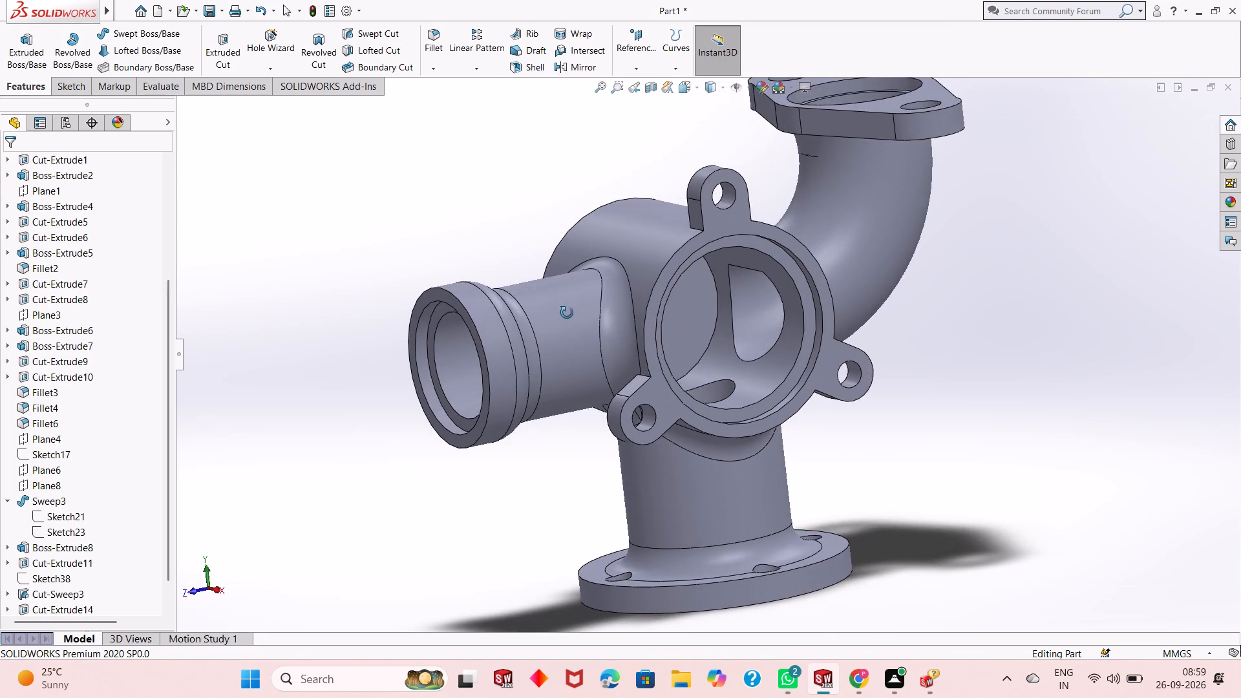
pyautogui.moveTo(567, 313); pyautogui.dragTo(562, 372, button='middle')
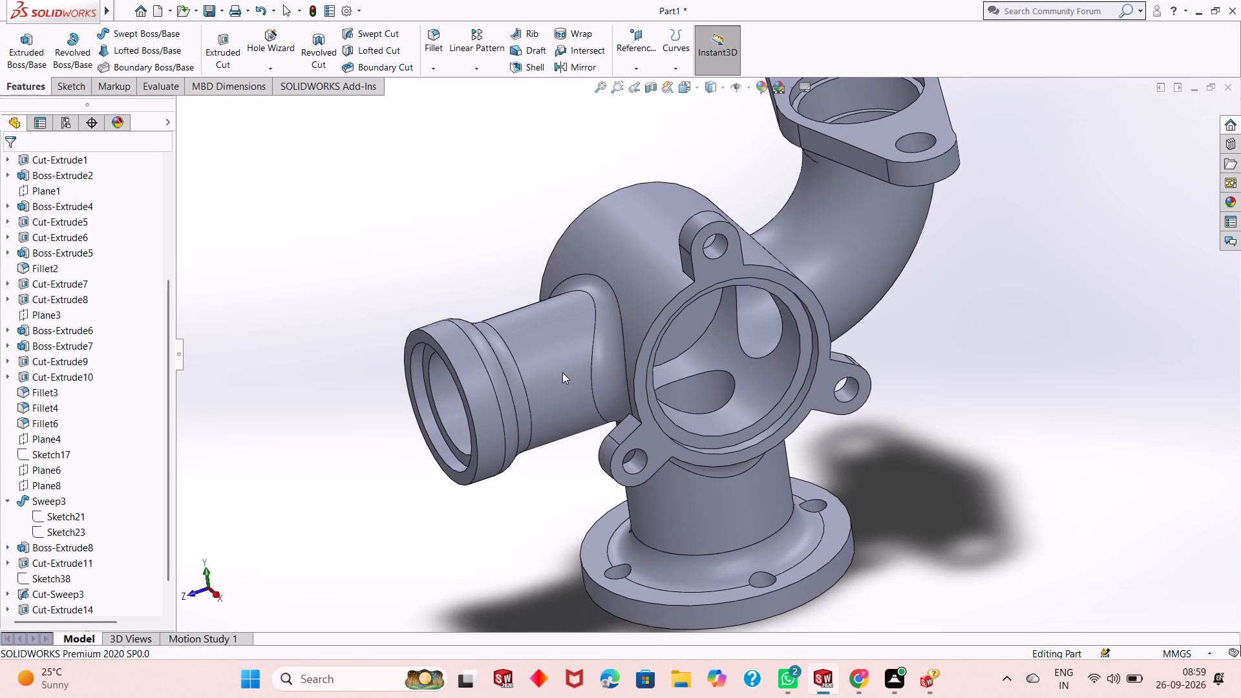
pyautogui.moveTo(778, 374); pyautogui.dragTo(768, 300, button='middle')
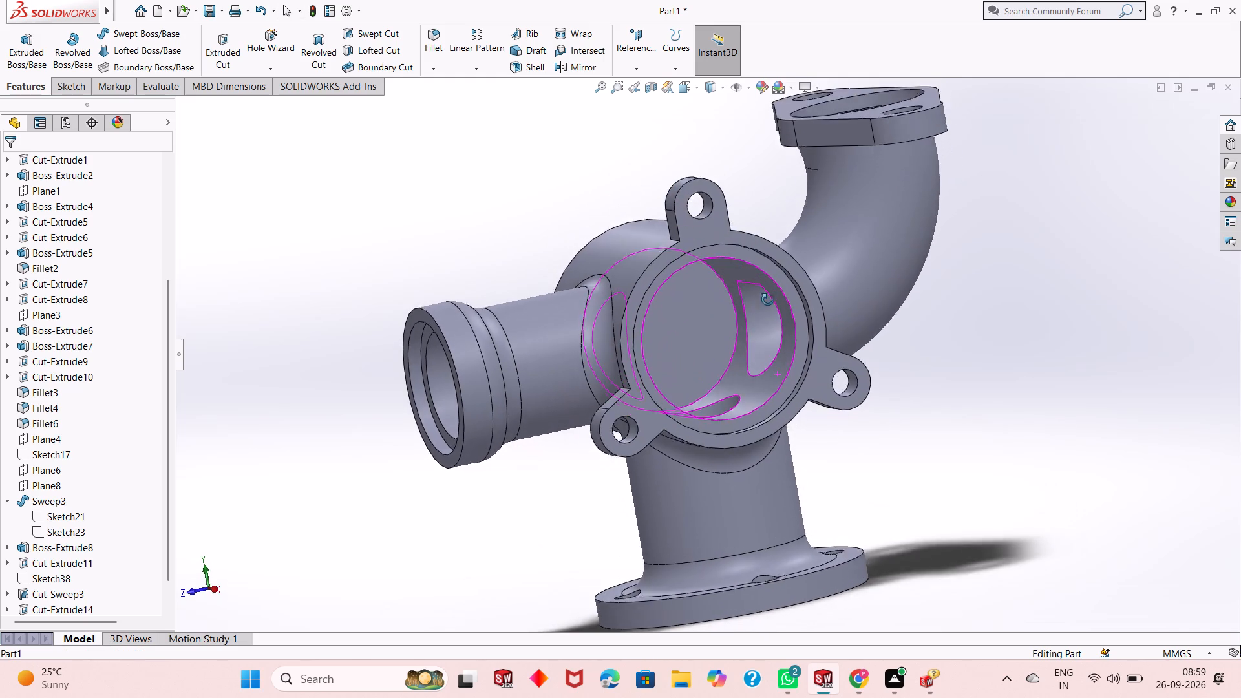
pyautogui.moveTo(768, 300); pyautogui.dragTo(827, 224, button='middle')
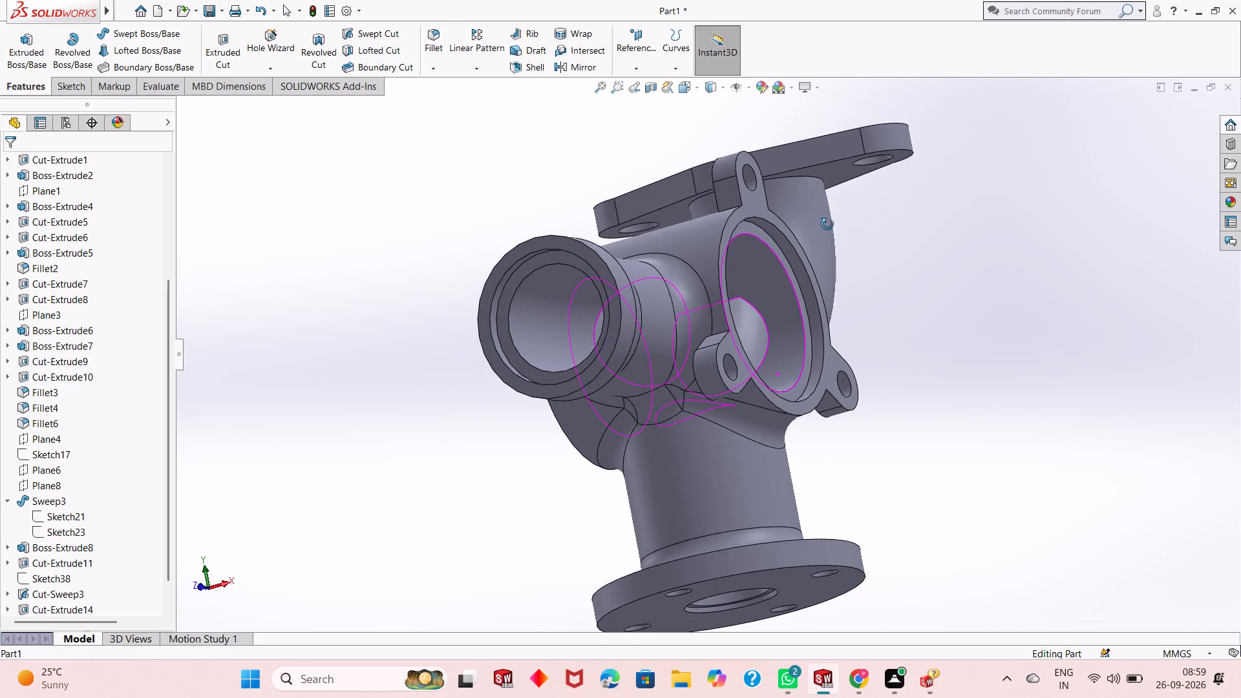
pyautogui.moveTo(827, 224); pyautogui.dragTo(757, 313, button='middle')
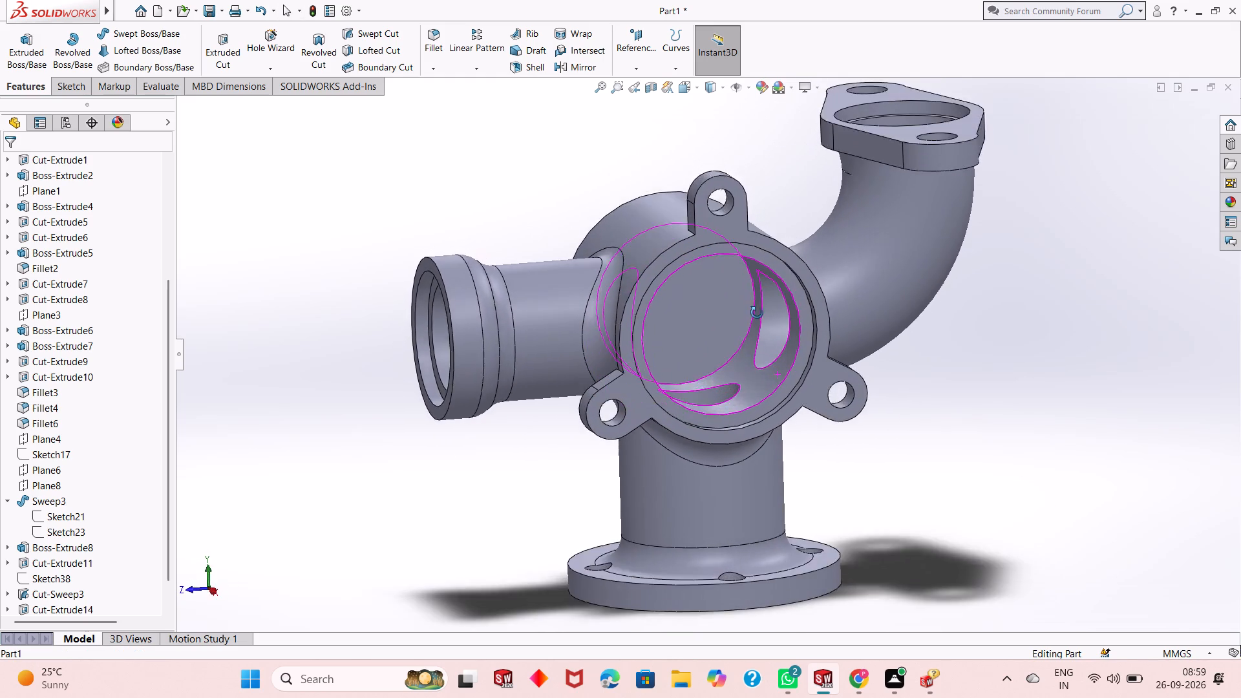
pyautogui.moveTo(757, 313); pyautogui.dragTo(741, 324, button='middle')
pyautogui.scroll(-1, 672, 348)
pyautogui.moveTo(708, 352); pyautogui.dragTo(677, 304, button='middle')
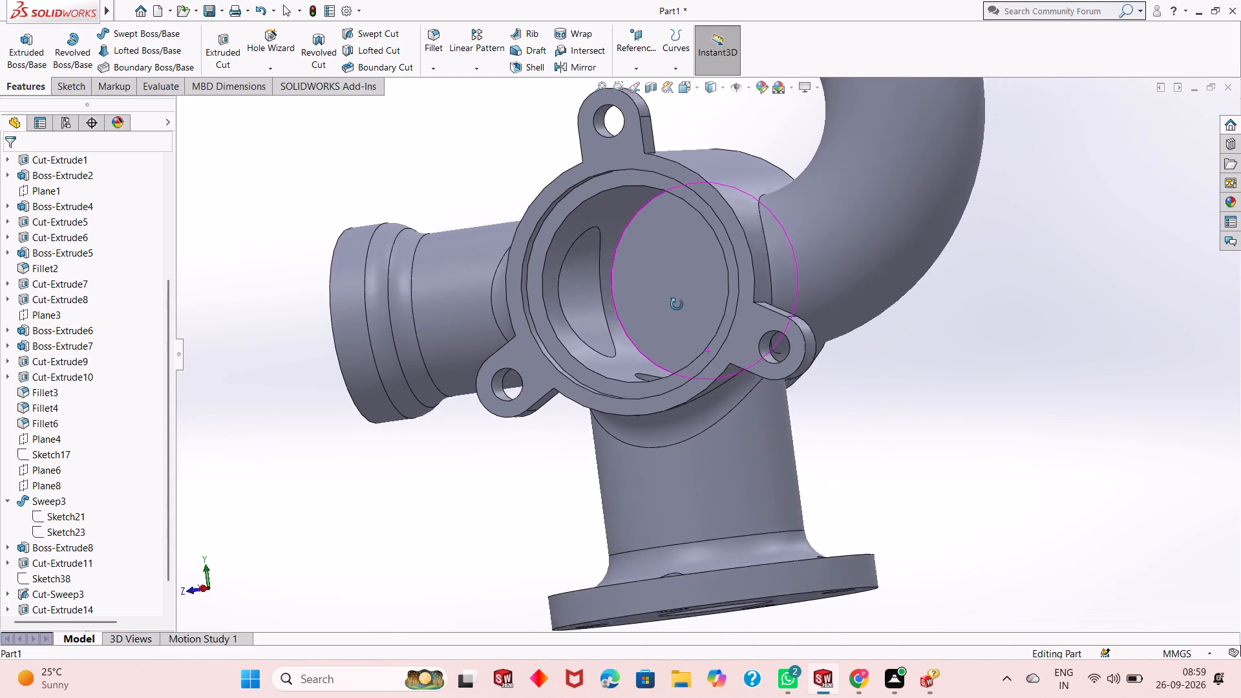
pyautogui.moveTo(677, 304); pyautogui.dragTo(746, 288, button='middle')
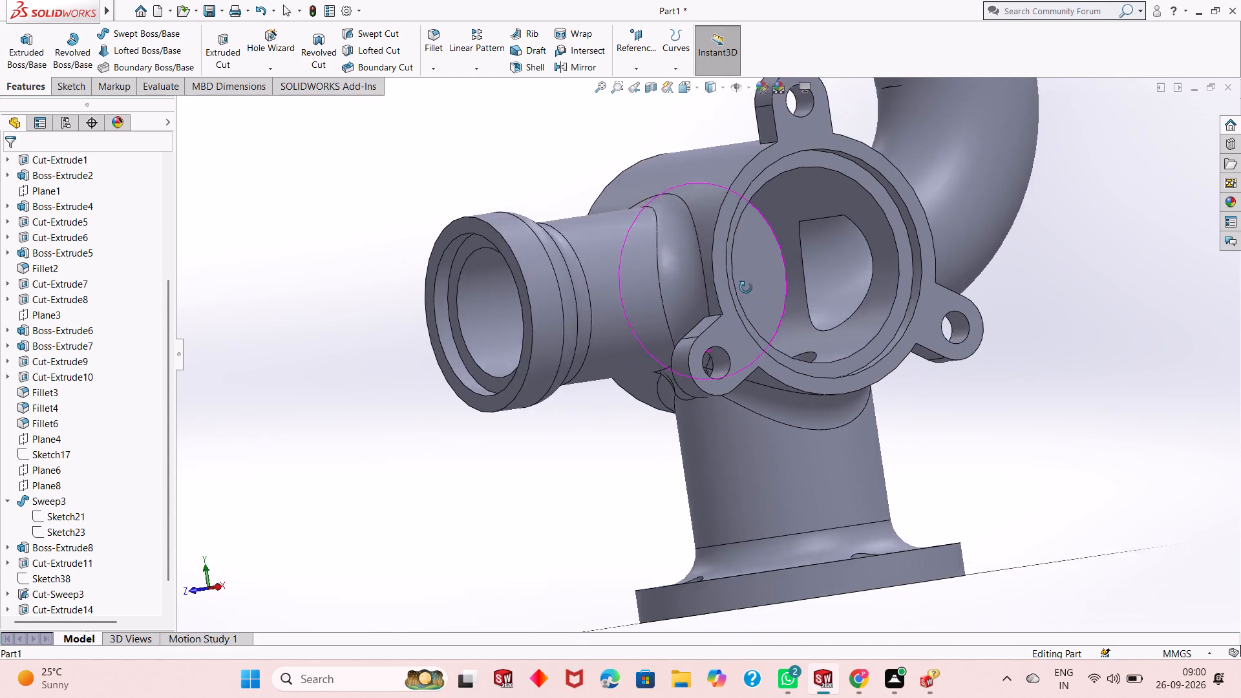
pyautogui.moveTo(746, 288); pyautogui.dragTo(793, 264, button='middle')
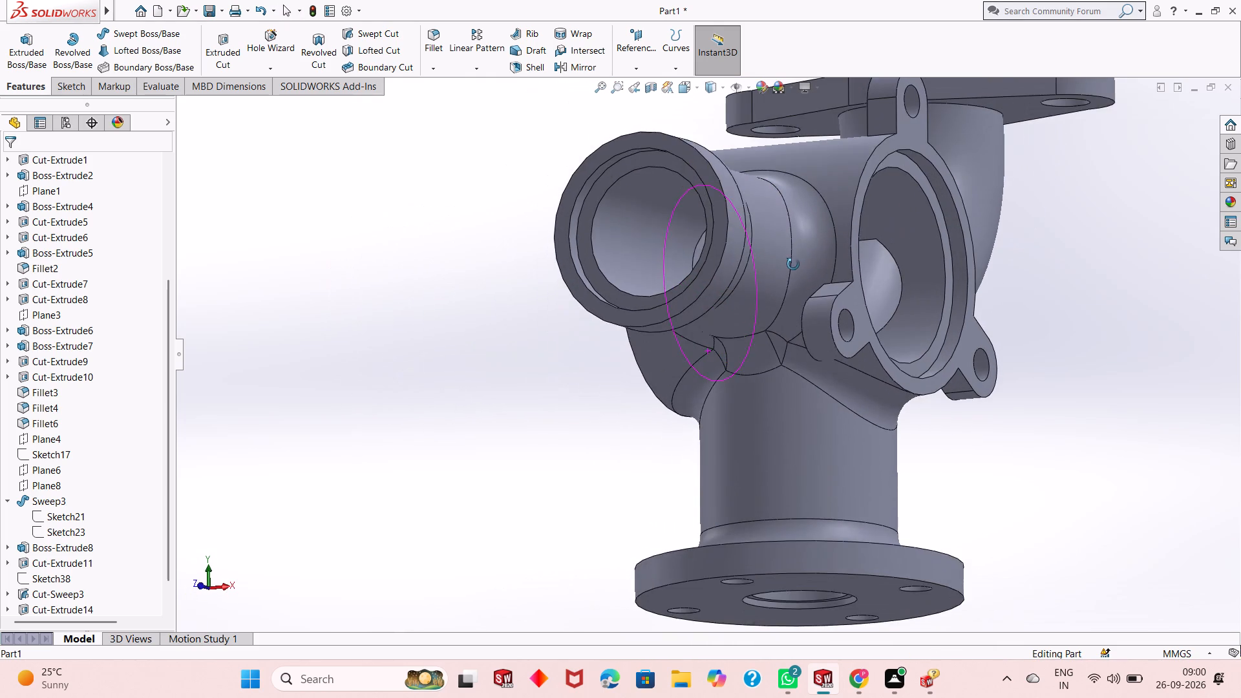
pyautogui.moveTo(793, 264); pyautogui.dragTo(742, 333, button='middle')
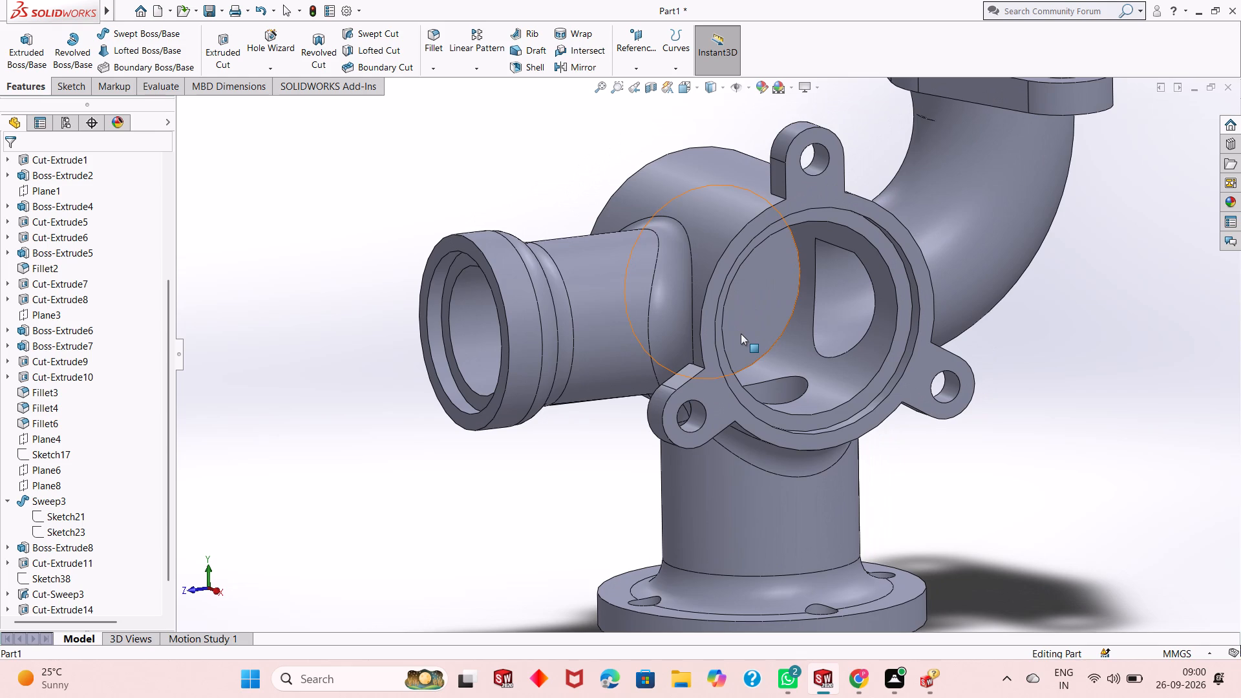
pyautogui.scroll(3, 734, 344)
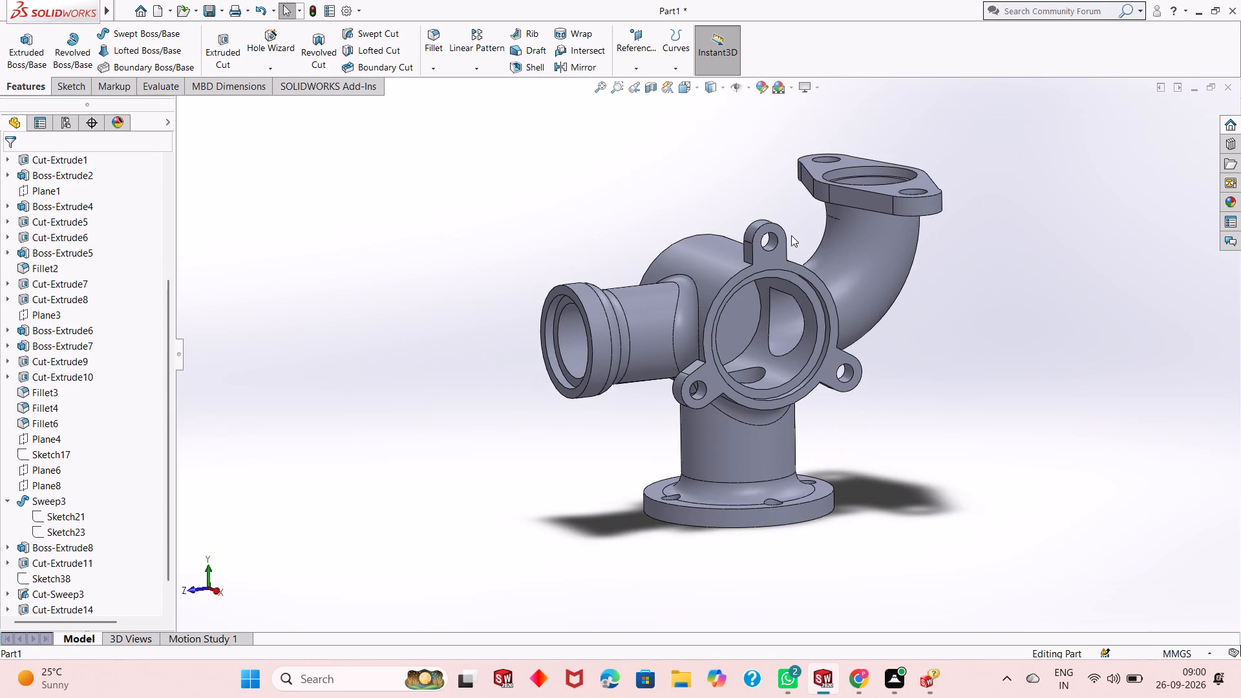
pyautogui.scroll(-2, 788, 215)
pyautogui.scroll(2, 786, 237)
pyautogui.scroll(-2, 869, 324)
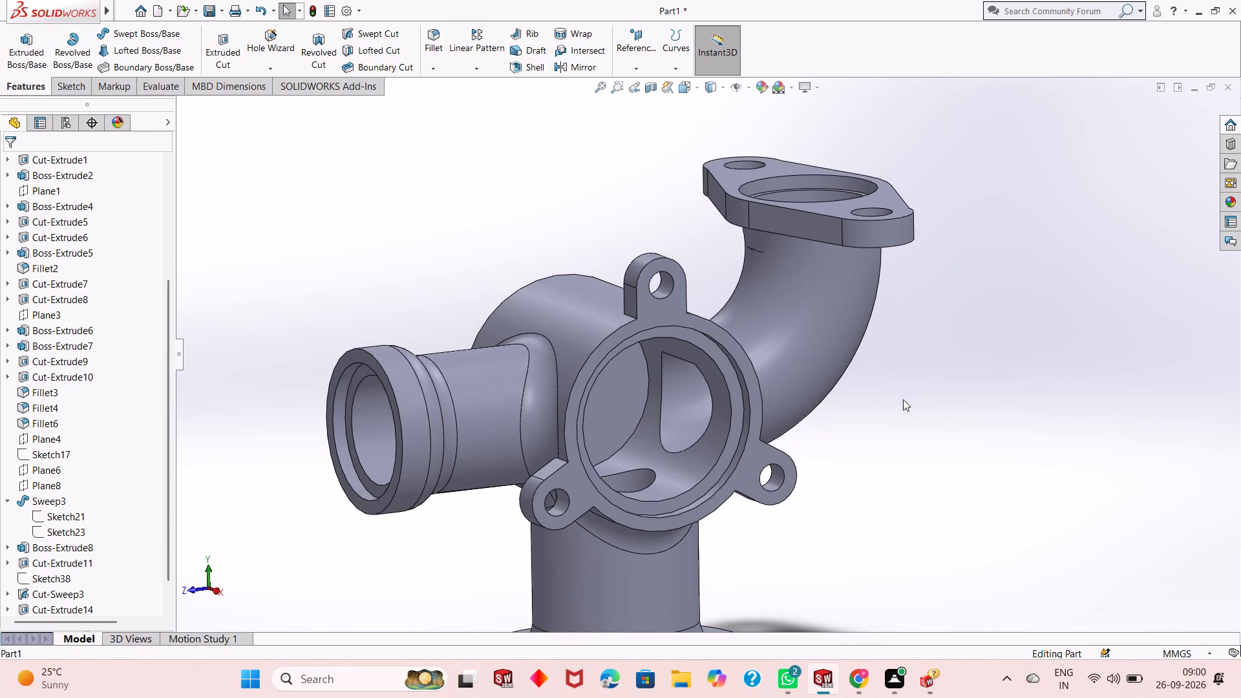
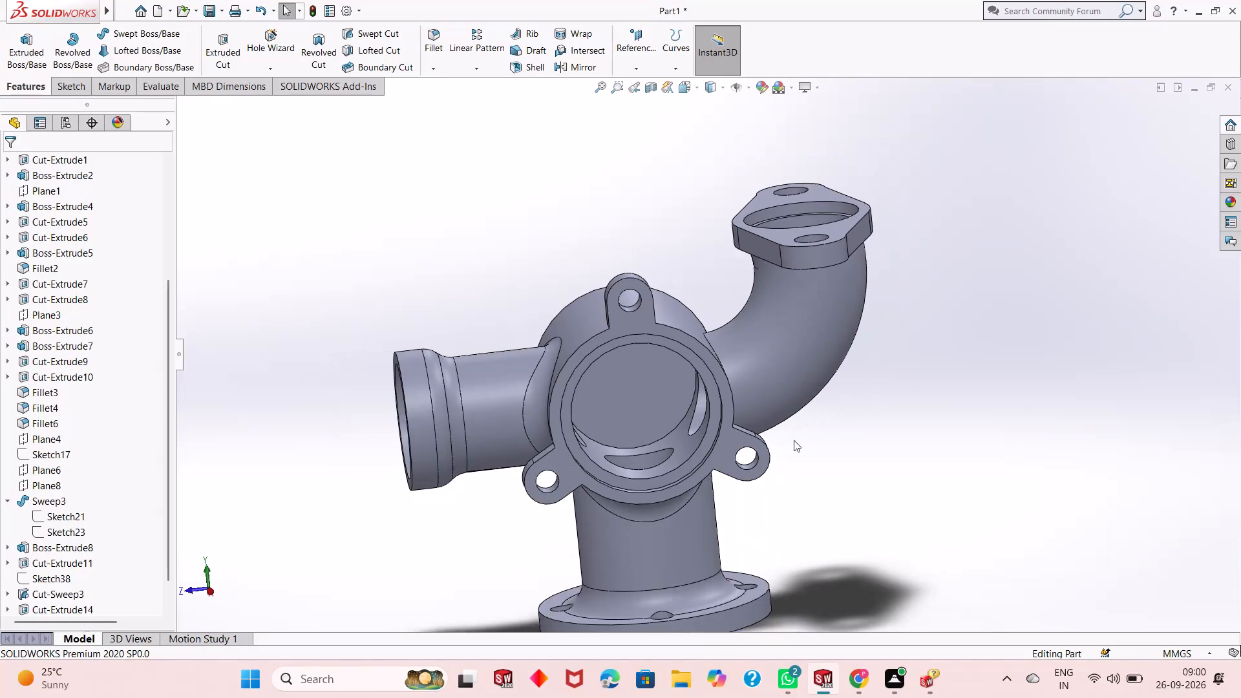
# Examine the housing, its front opening, side pipe, curved elbow and flanges from several angles and close up.
pyautogui.scroll(2, 794, 440)
pyautogui.moveTo(791, 406); pyautogui.dragTo(765, 386, button='middle')
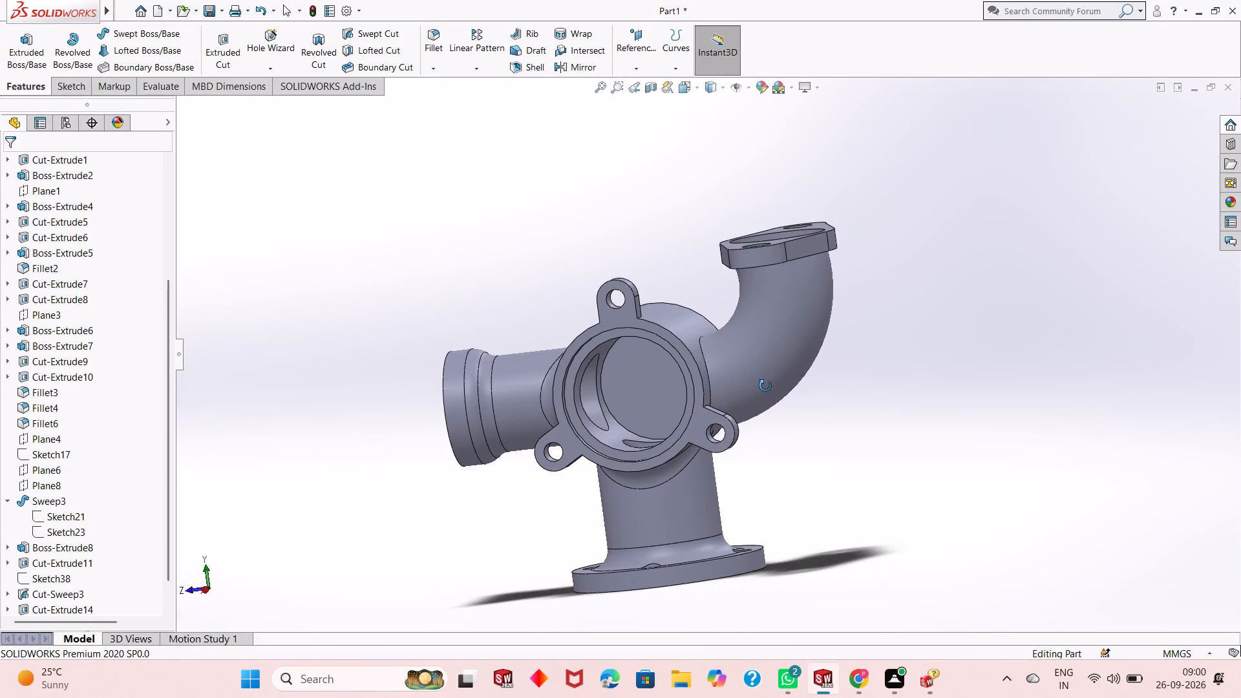
pyautogui.moveTo(765, 386); pyautogui.dragTo(794, 418, button='middle')
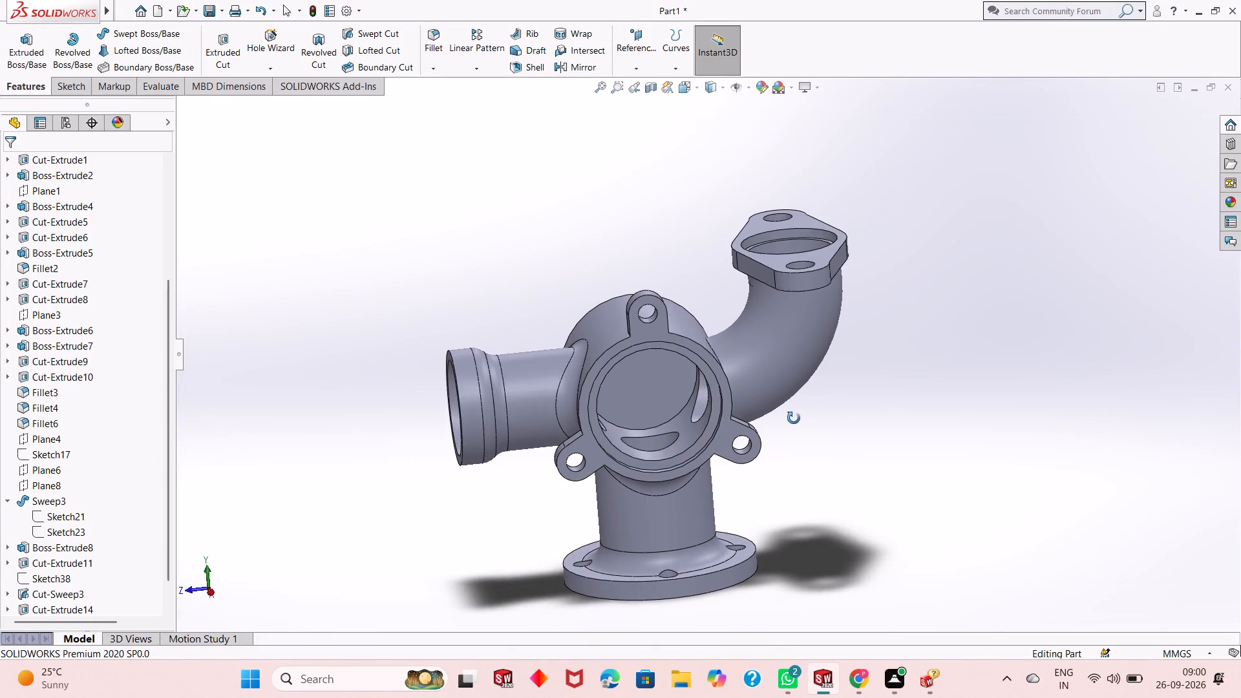
pyautogui.moveTo(794, 418); pyautogui.dragTo(779, 518, button='middle')
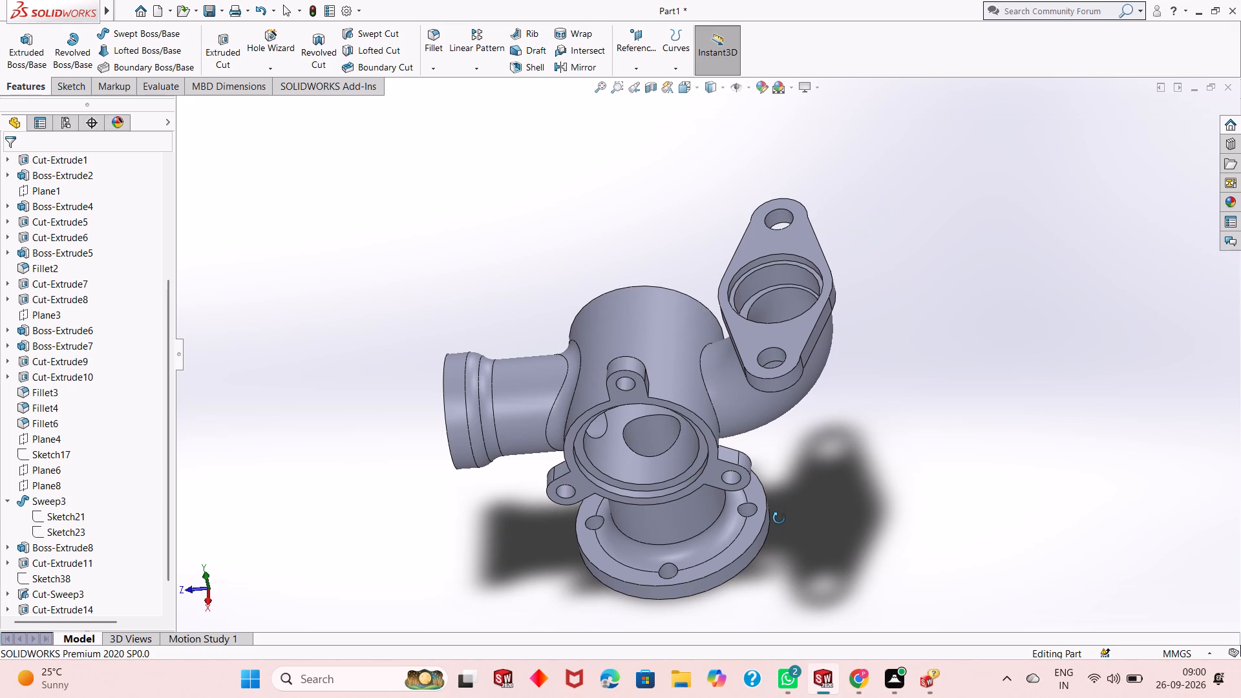
pyautogui.moveTo(779, 518); pyautogui.dragTo(783, 448, button='middle')
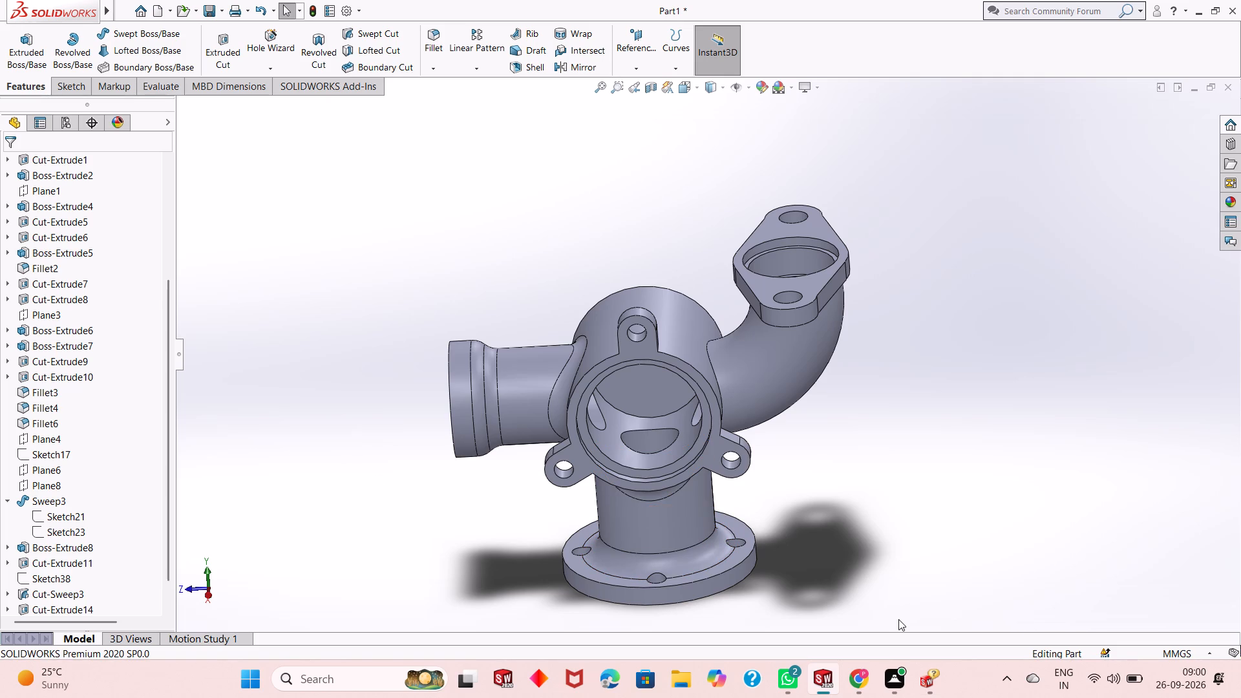
pyautogui.scroll(-2, 801, 450)
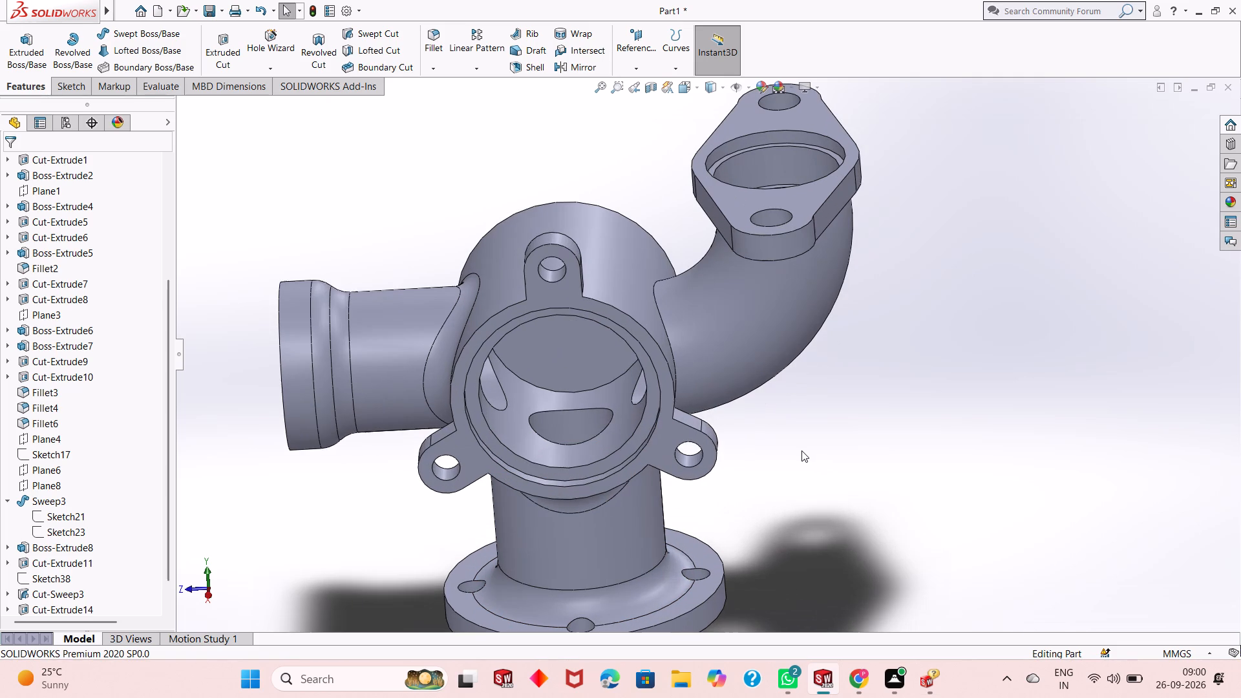
pyautogui.scroll(-2, 801, 451)
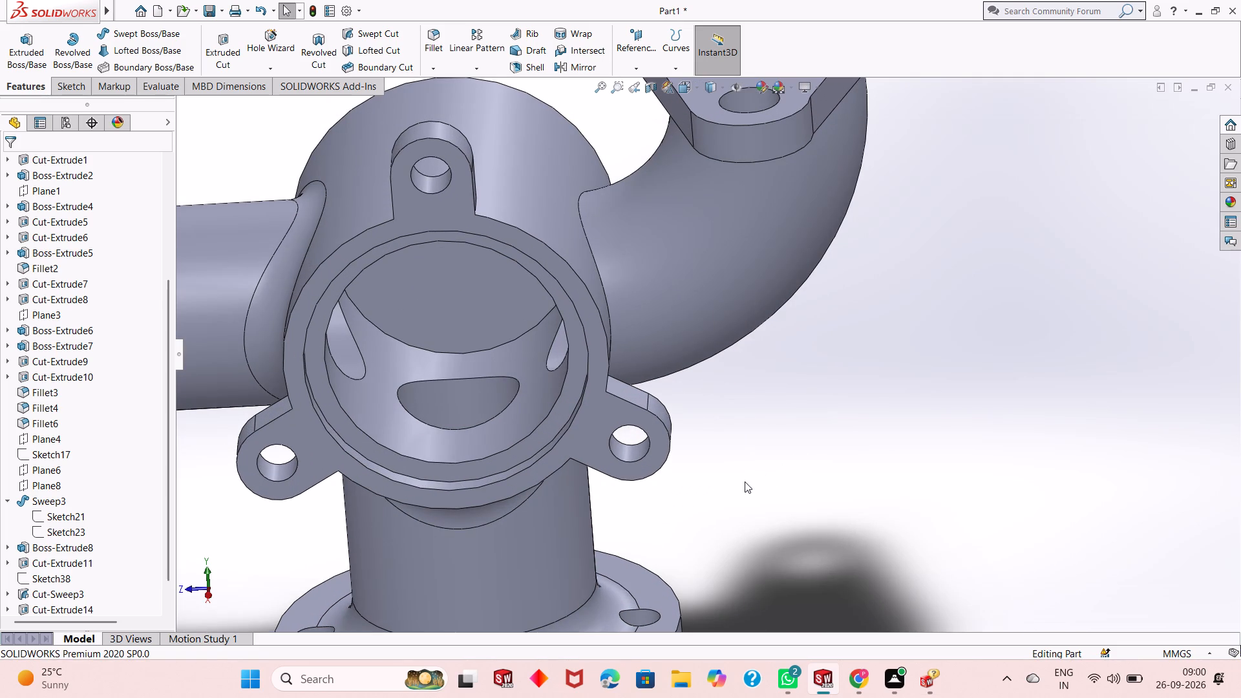
# Fillet the circular edge where the curved elbow meets the underside of the upper two-hole flange with a 10 mm radius.
pyautogui.click(432, 47)
pyautogui.scroll(5, 690, 407)
pyautogui.scroll(-3, 731, 195)
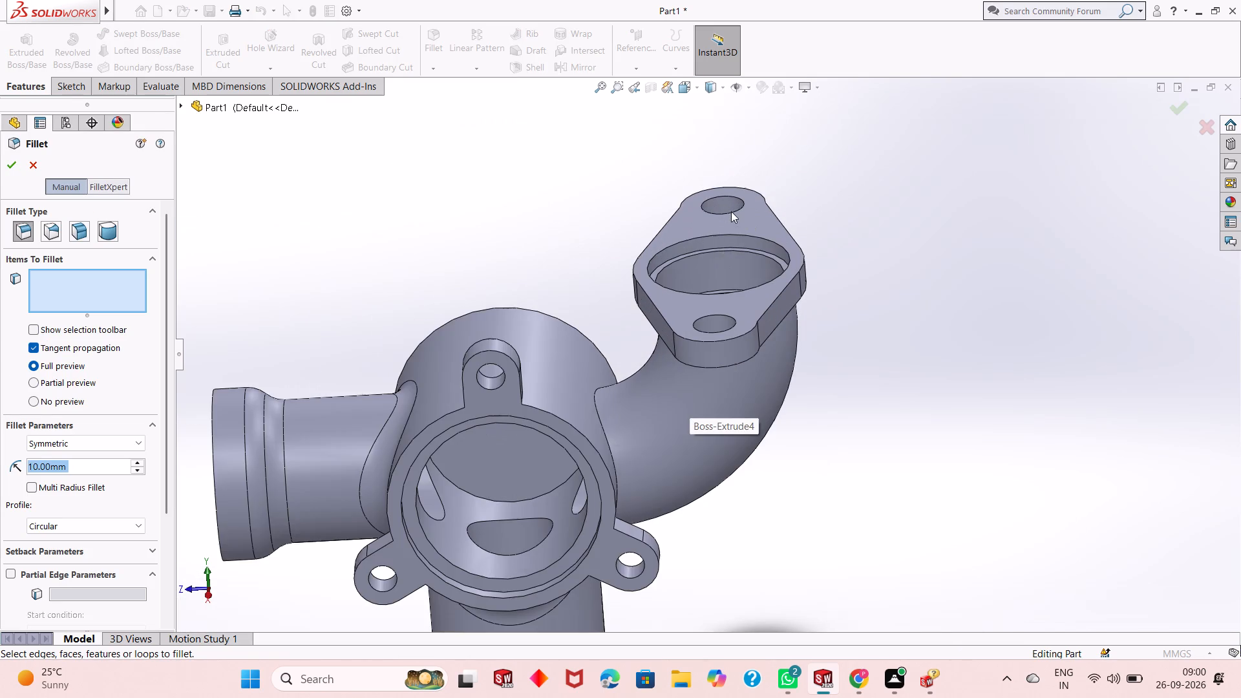
pyautogui.scroll(1, 572, 388)
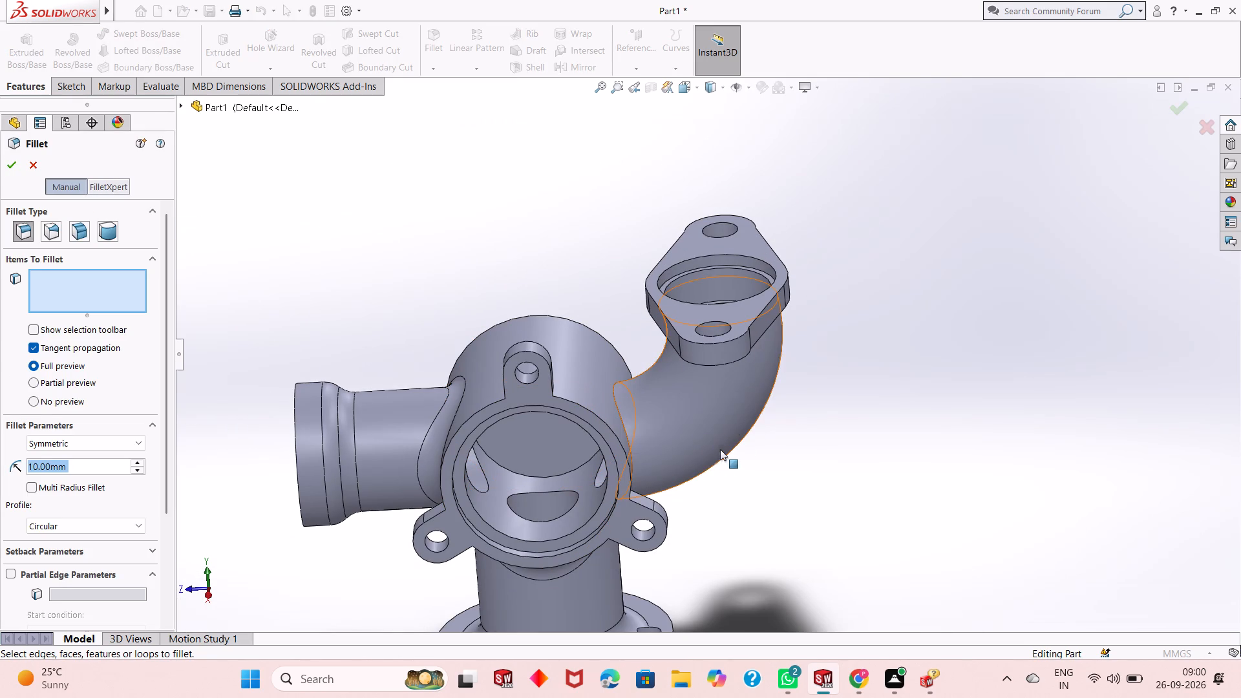
pyautogui.moveTo(728, 433); pyautogui.dragTo(670, 286, button='middle')
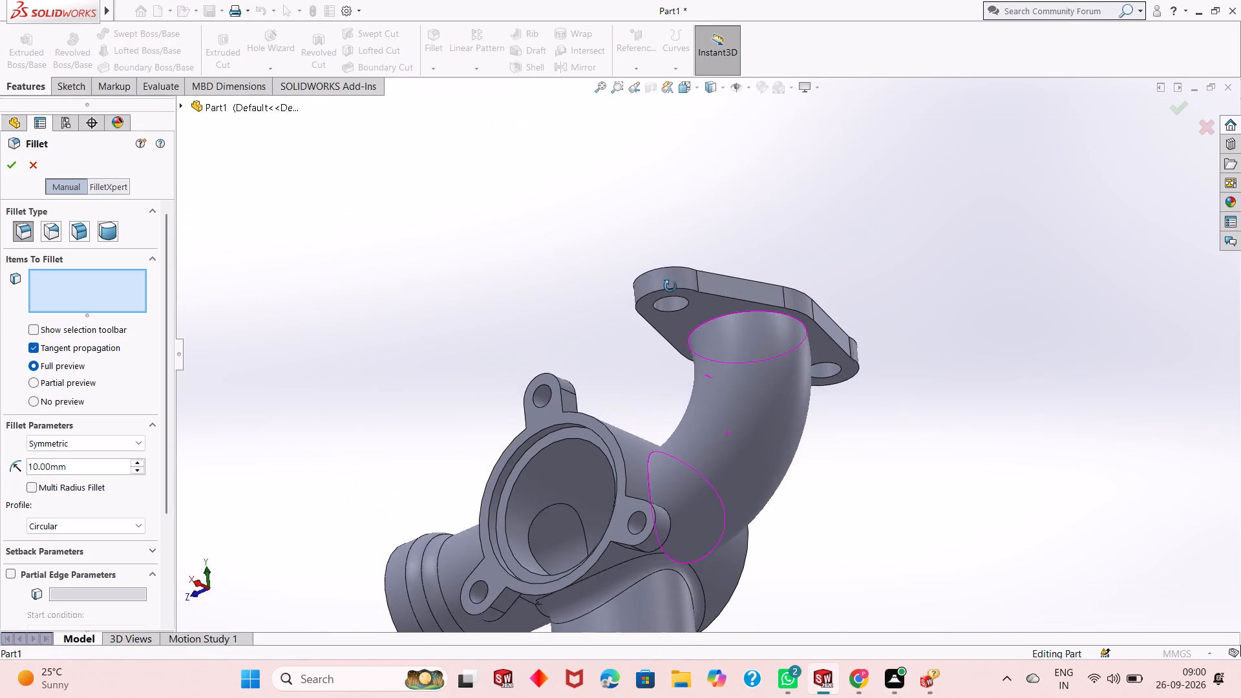
pyautogui.moveTo(670, 286); pyautogui.dragTo(670, 282, button='middle')
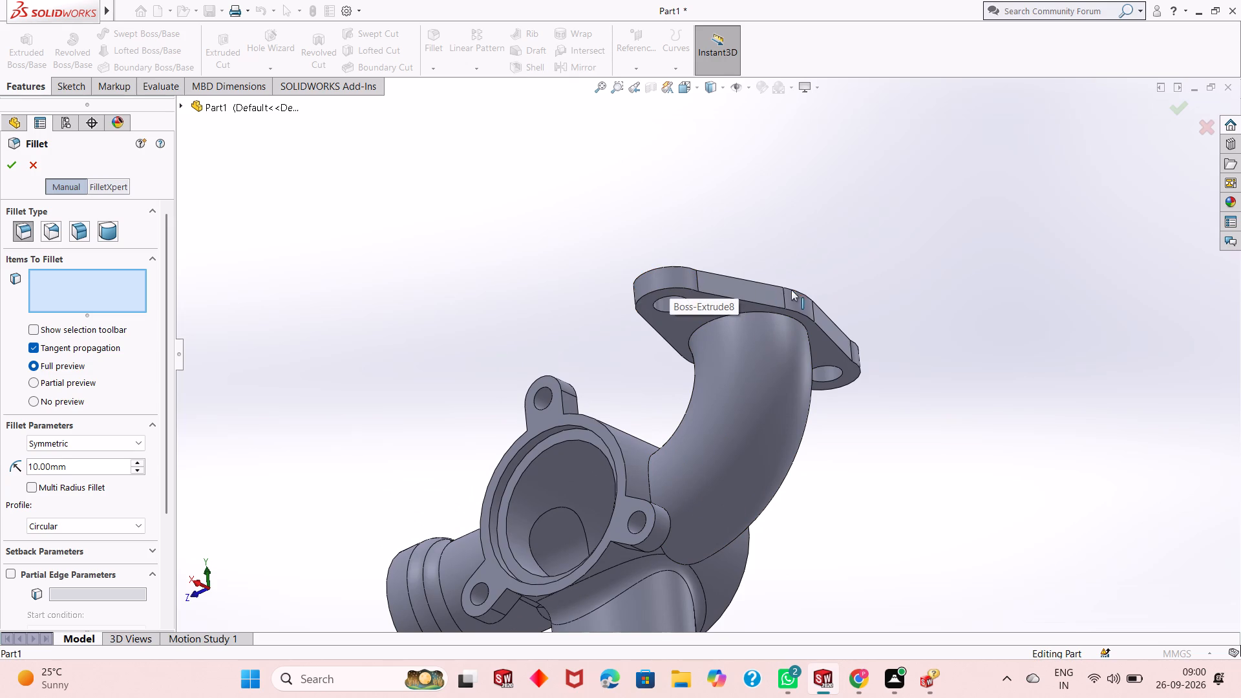
pyautogui.click(803, 326)
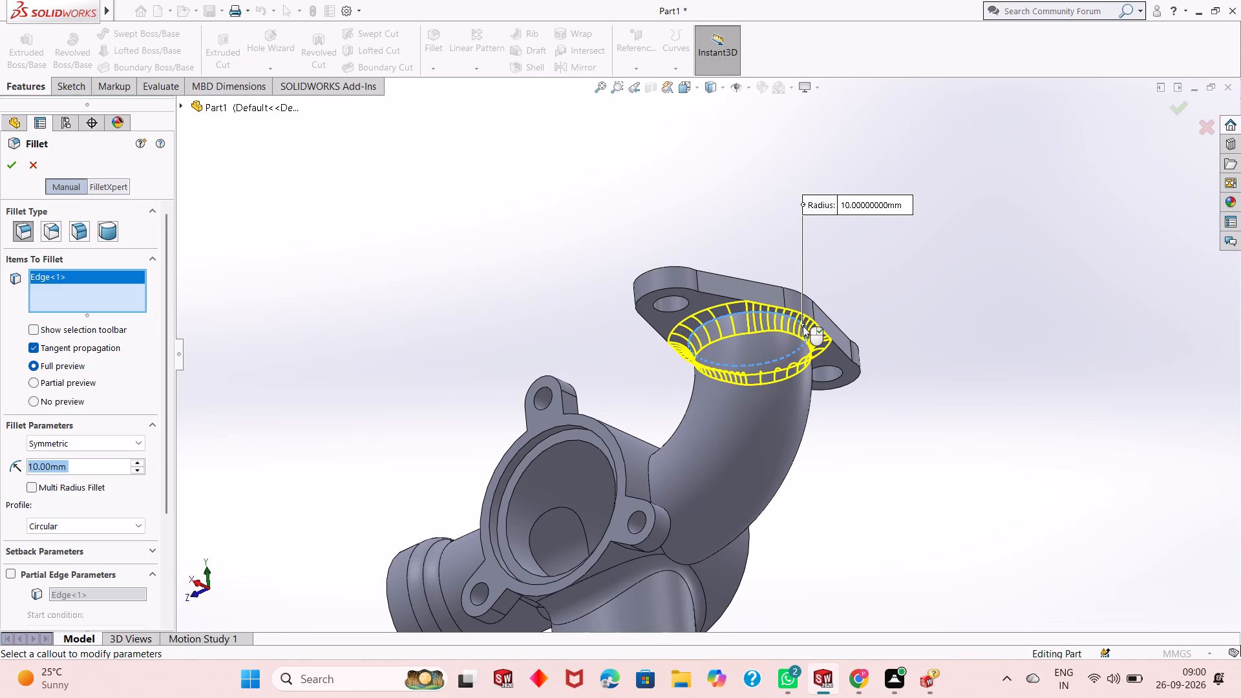
pyautogui.click(21, 167)
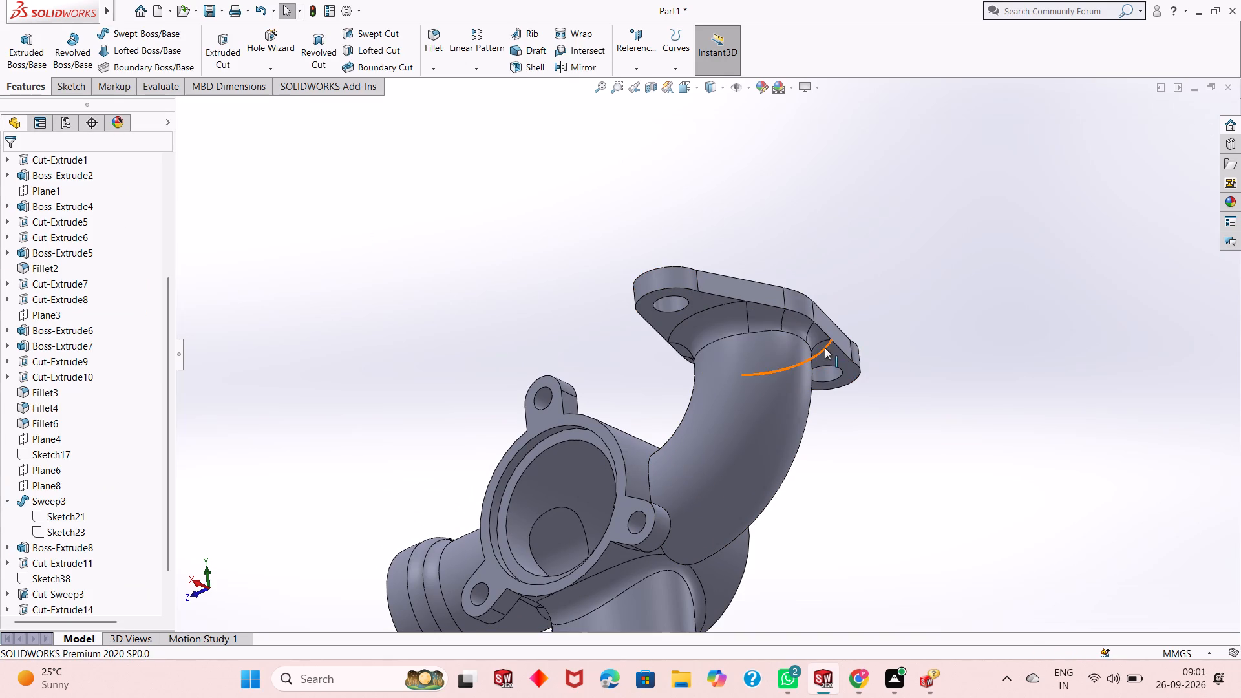
# Inspect the new fillet under the upper flange and the overall housing from several viewing angles.
pyautogui.moveTo(825, 348); pyautogui.dragTo(926, 456, button='middle')
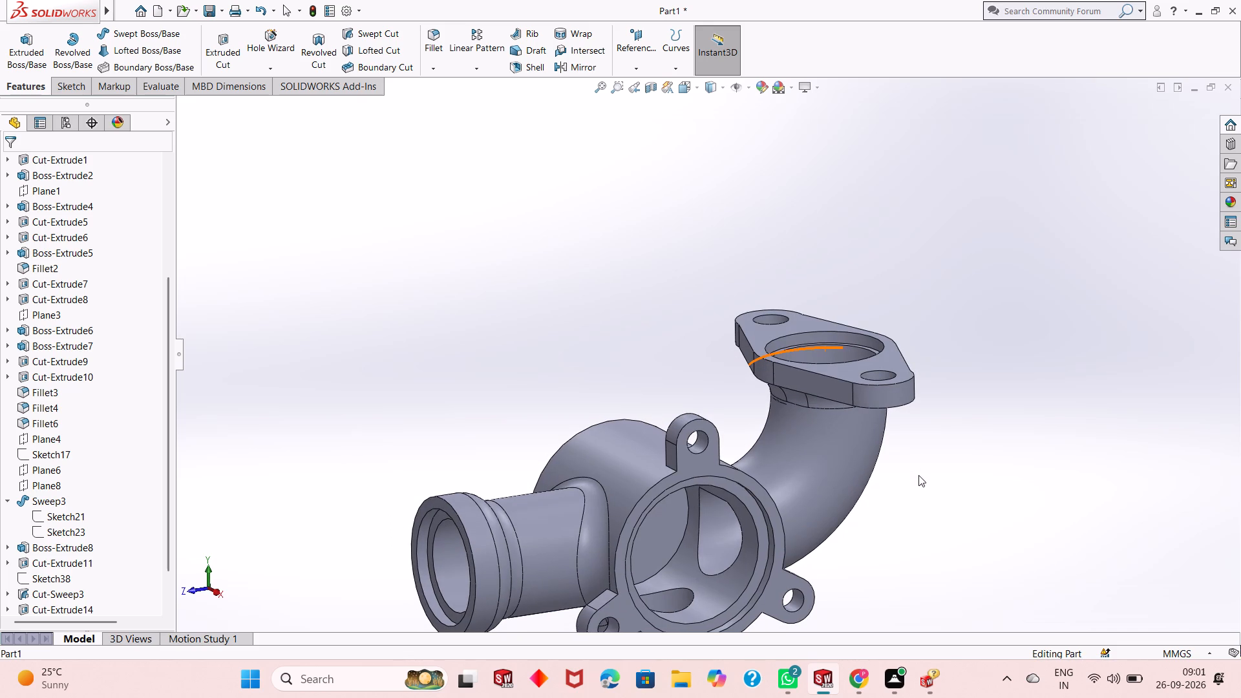
pyautogui.scroll(2, 836, 430)
pyautogui.scroll(-3, 874, 361)
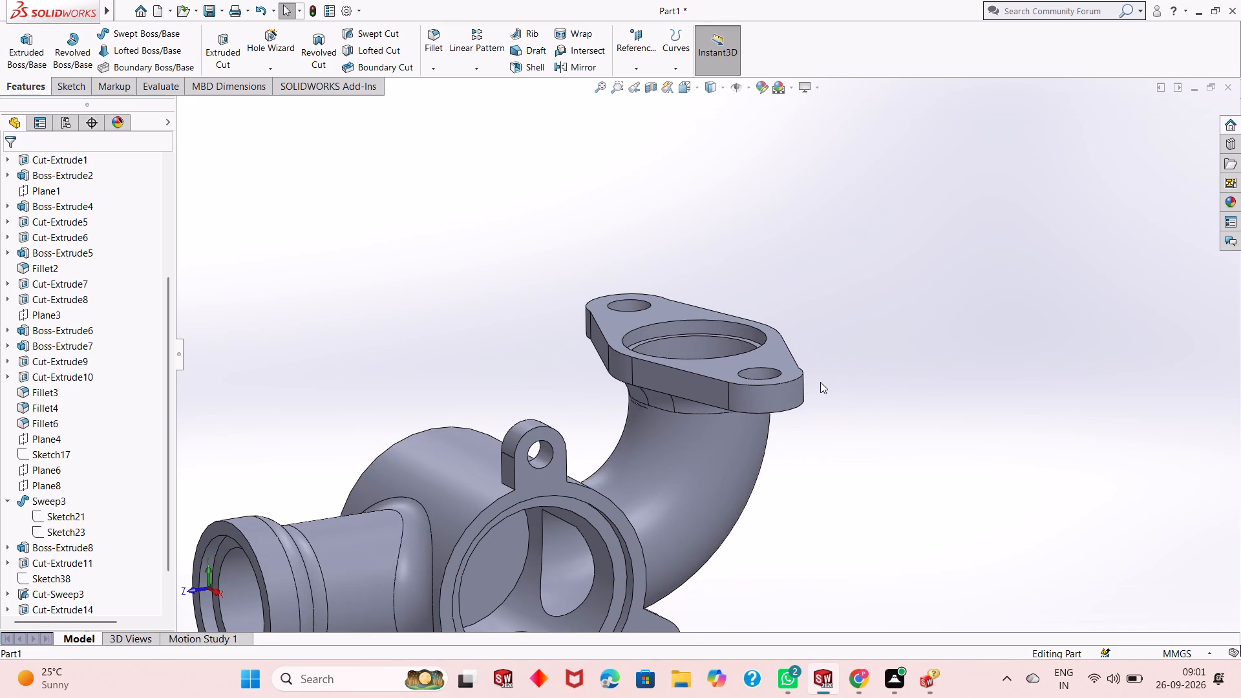
pyautogui.scroll(2, 685, 396)
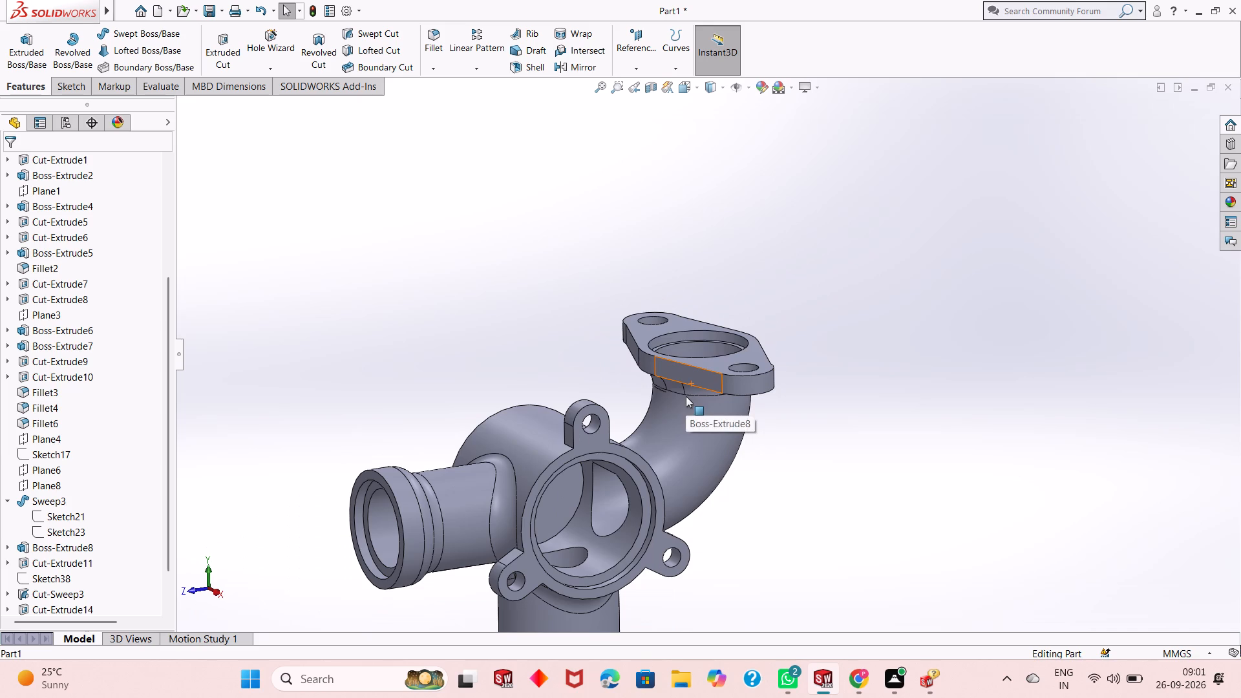
pyautogui.scroll(3, 769, 454)
pyautogui.scroll(-2, 545, 459)
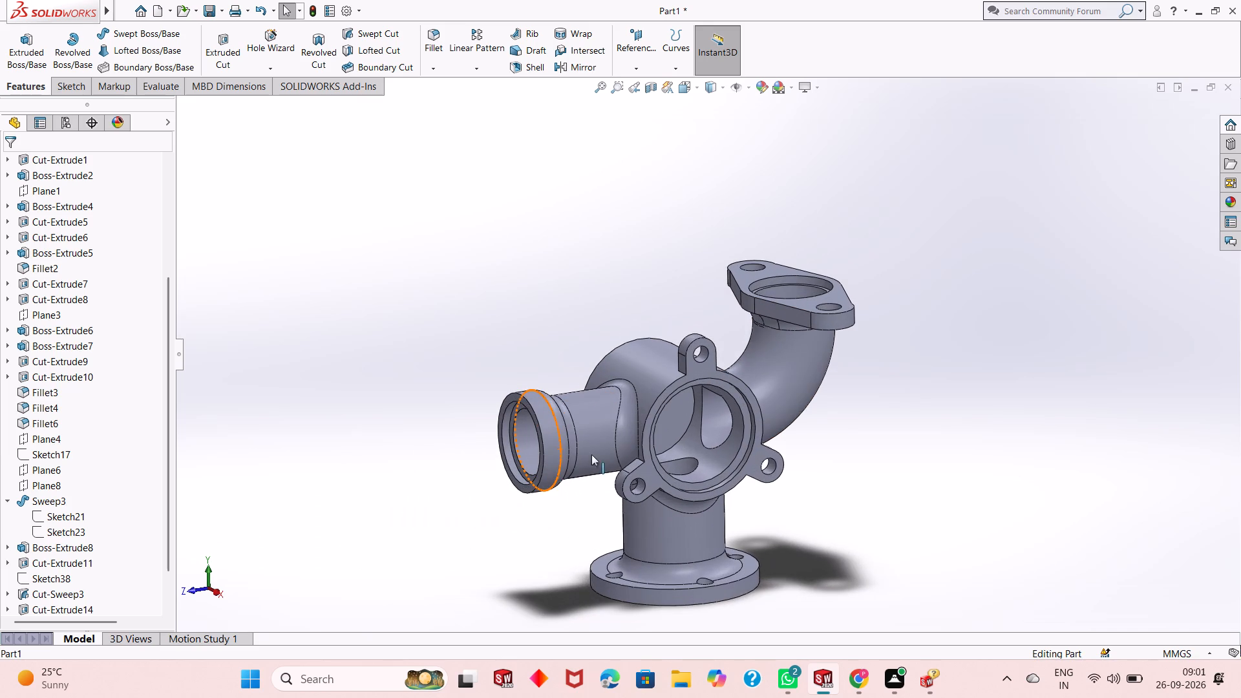
pyautogui.scroll(-1, 615, 452)
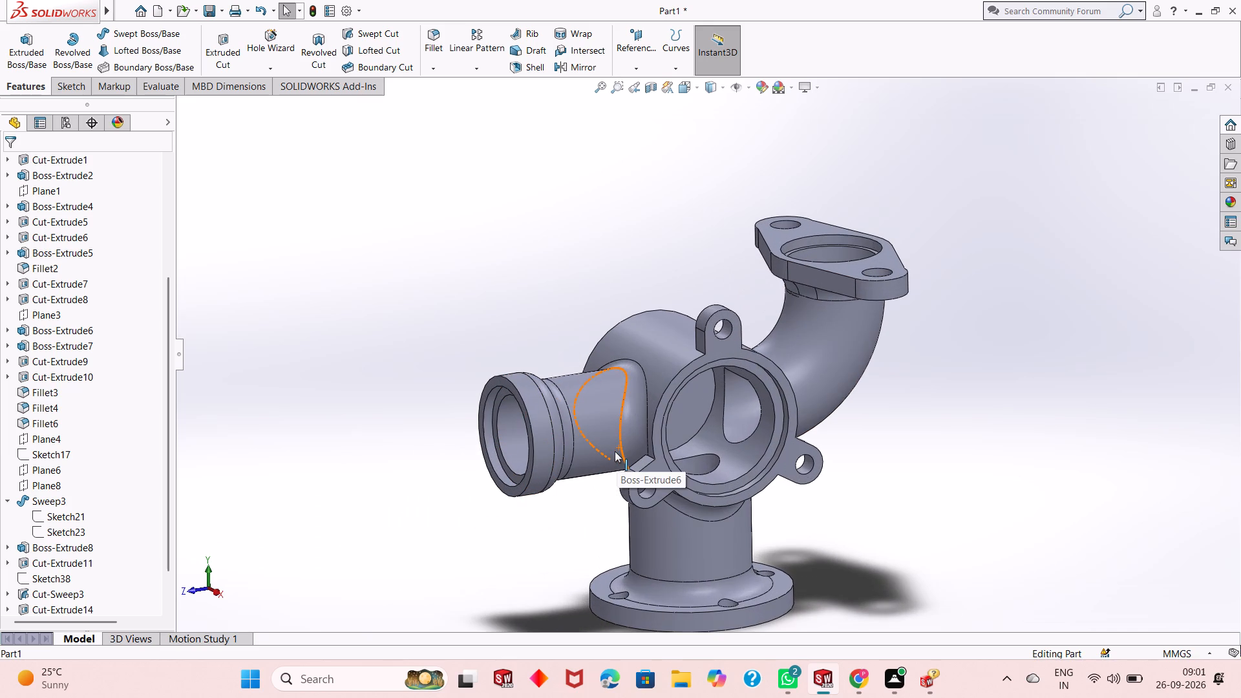
pyautogui.scroll(1, 619, 463)
pyautogui.moveTo(619, 468); pyautogui.dragTo(627, 460, button='middle')
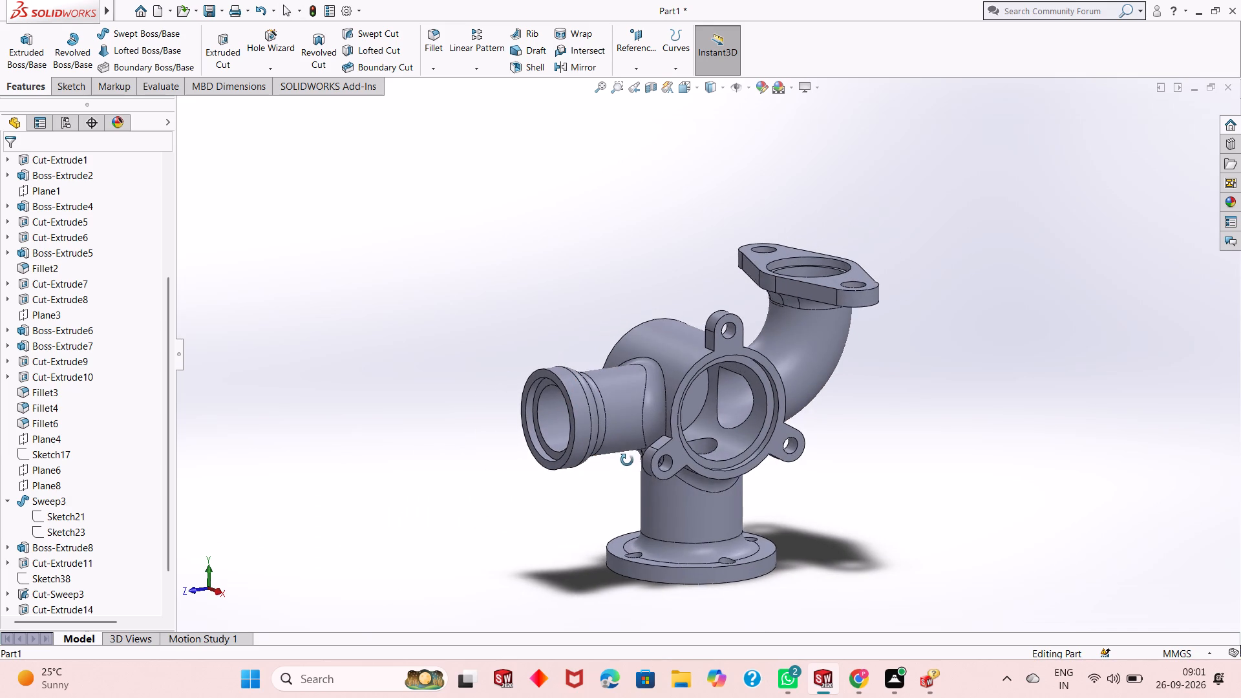
pyautogui.moveTo(627, 460); pyautogui.dragTo(619, 522, button='middle')
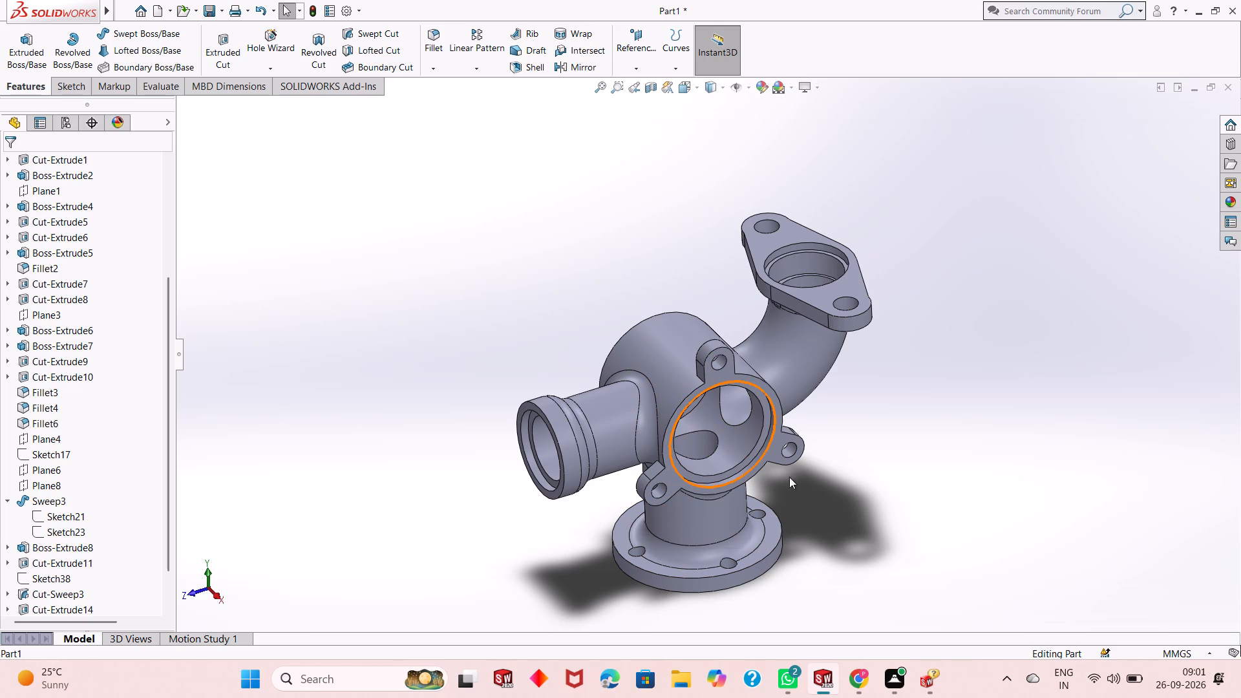
pyautogui.moveTo(801, 478); pyautogui.dragTo(808, 433, button='middle')
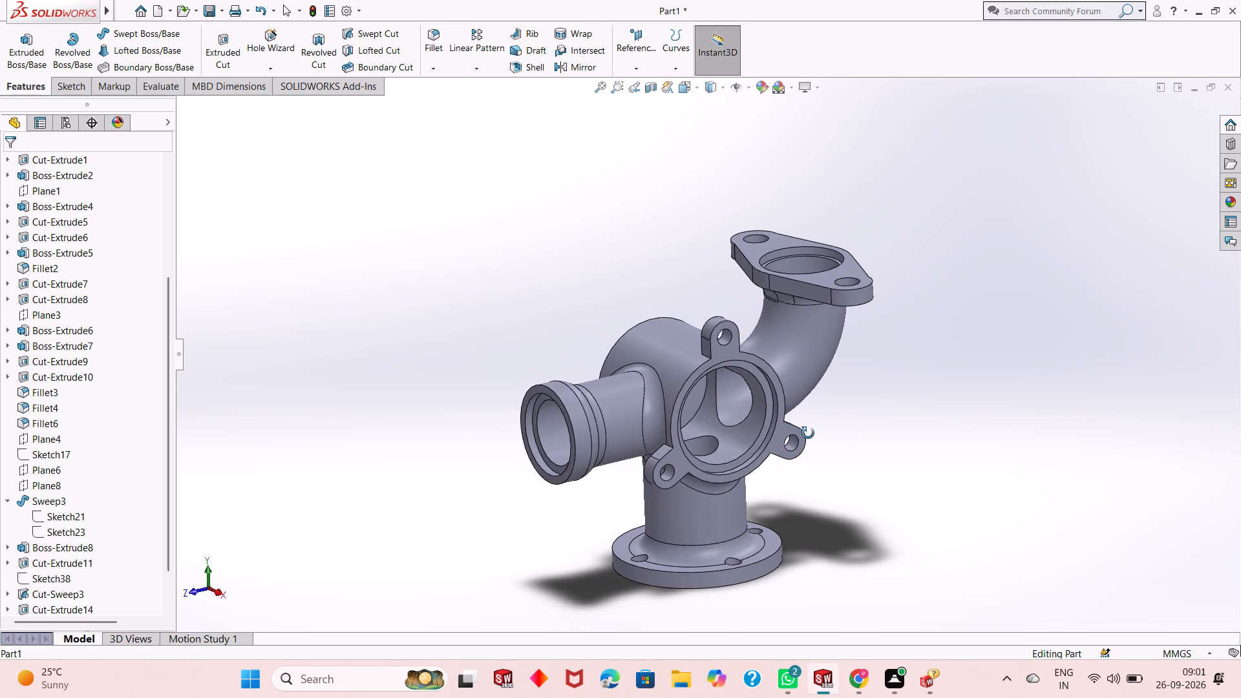
pyautogui.moveTo(808, 433); pyautogui.dragTo(816, 476, button='middle')
pyautogui.moveTo(816, 476); pyautogui.dragTo(816, 489, button='middle')
pyautogui.scroll(-2, 786, 416)
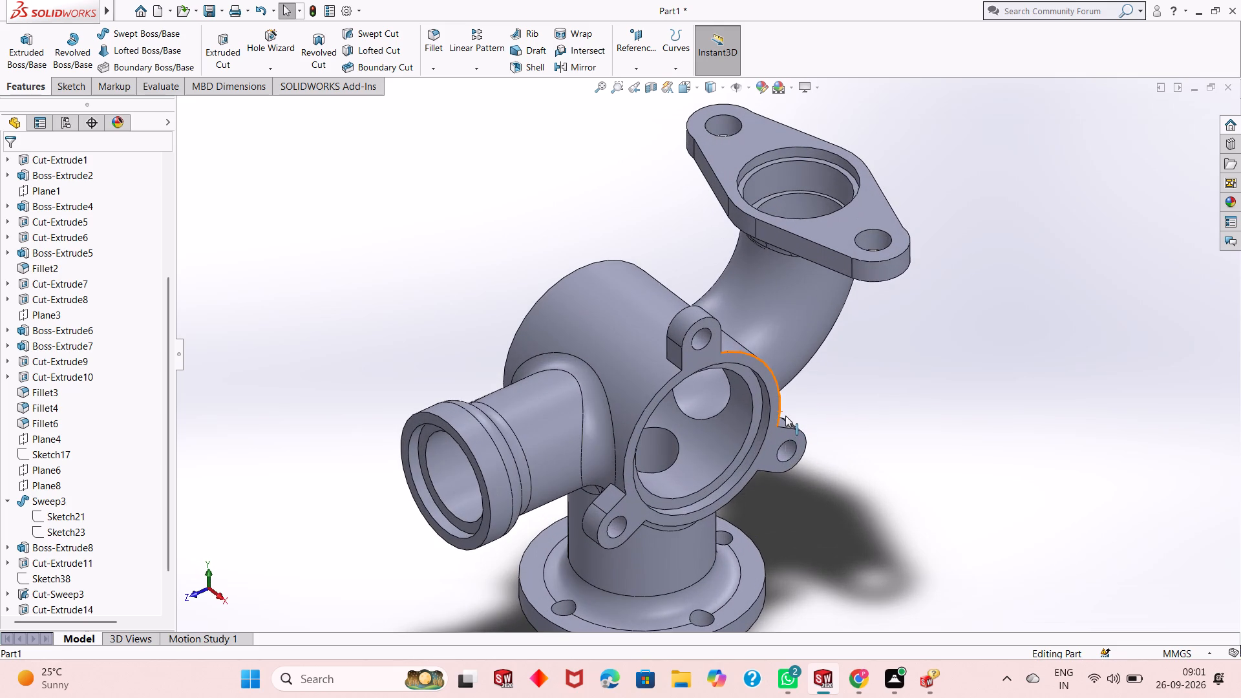
pyautogui.scroll(2, 785, 415)
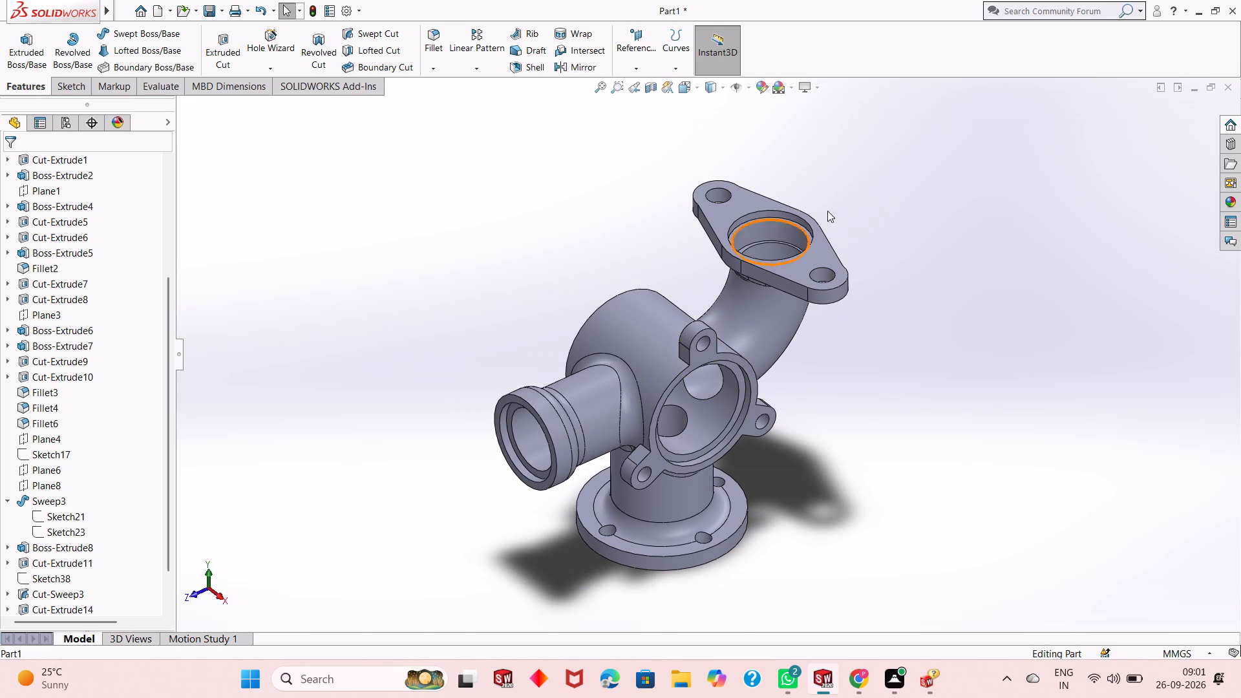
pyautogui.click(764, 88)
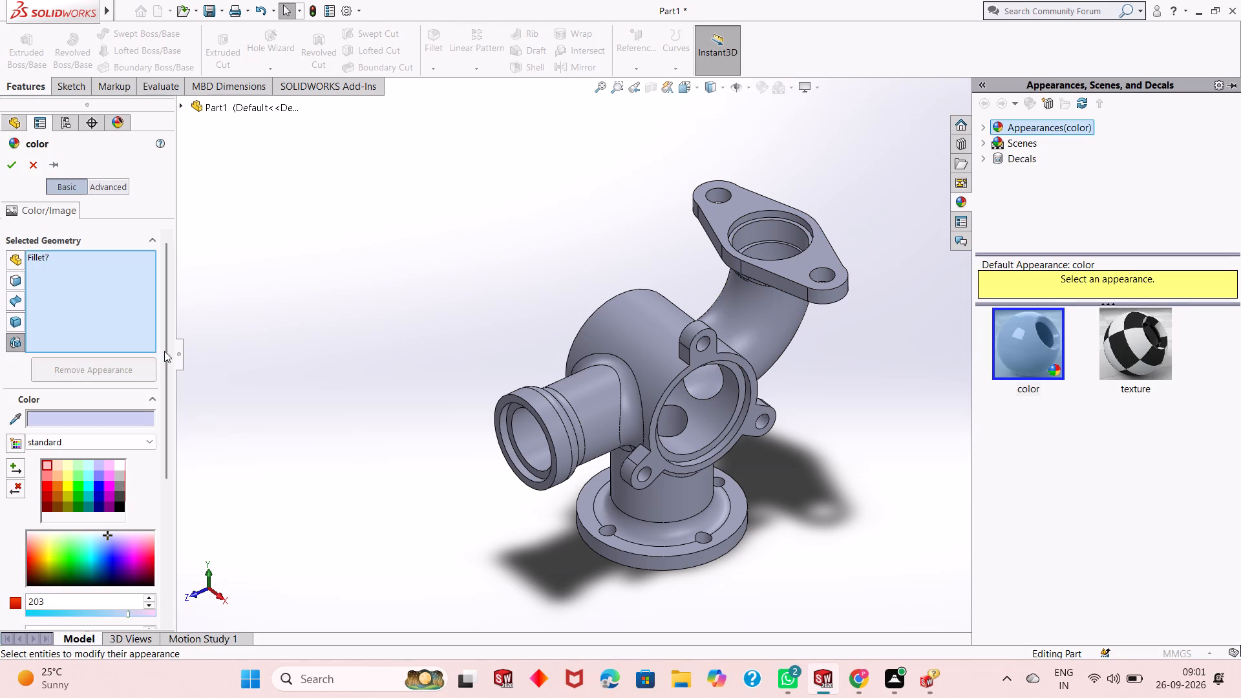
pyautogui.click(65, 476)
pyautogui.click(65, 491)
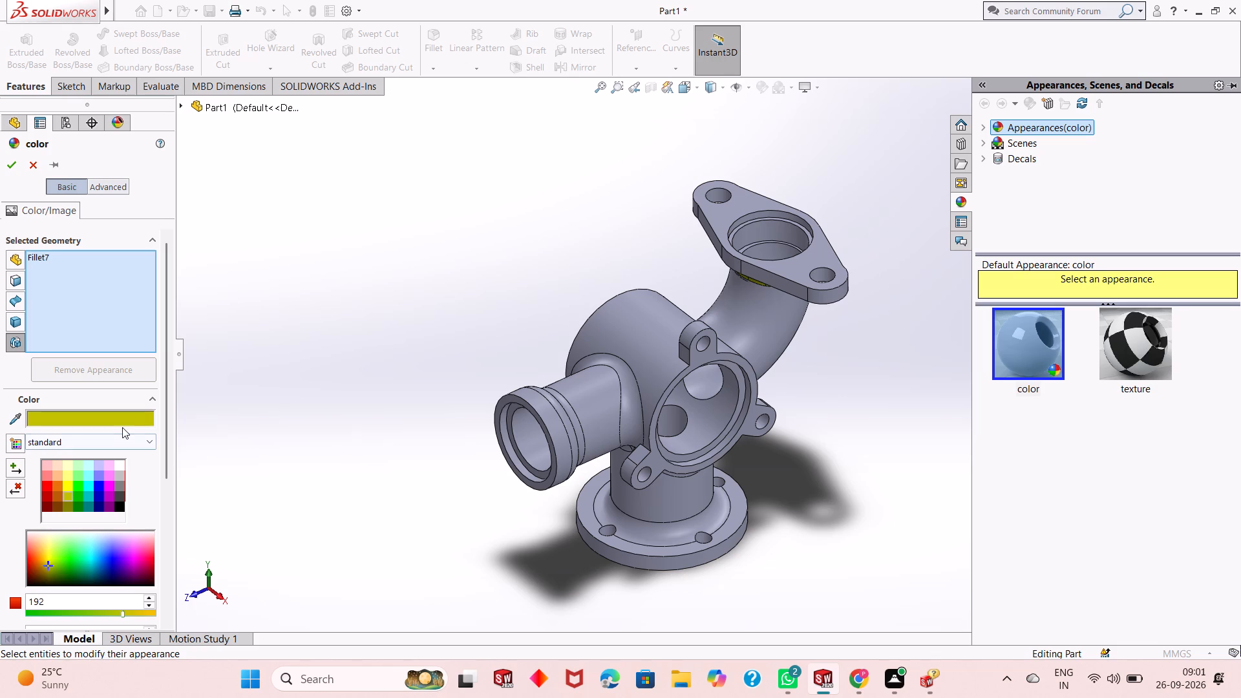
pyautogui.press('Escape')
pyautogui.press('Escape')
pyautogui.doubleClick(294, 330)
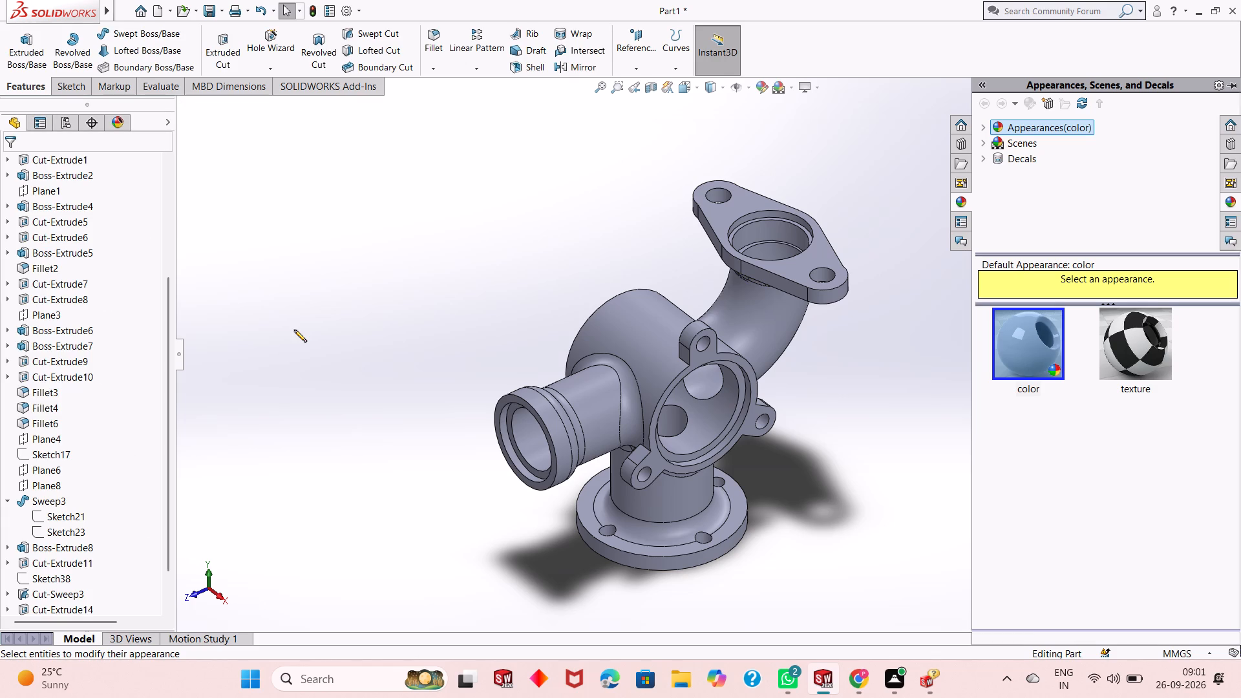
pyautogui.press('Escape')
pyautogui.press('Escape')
# Apply a golden-yellow colour appearance to the whole part.
pyautogui.click(756, 81)
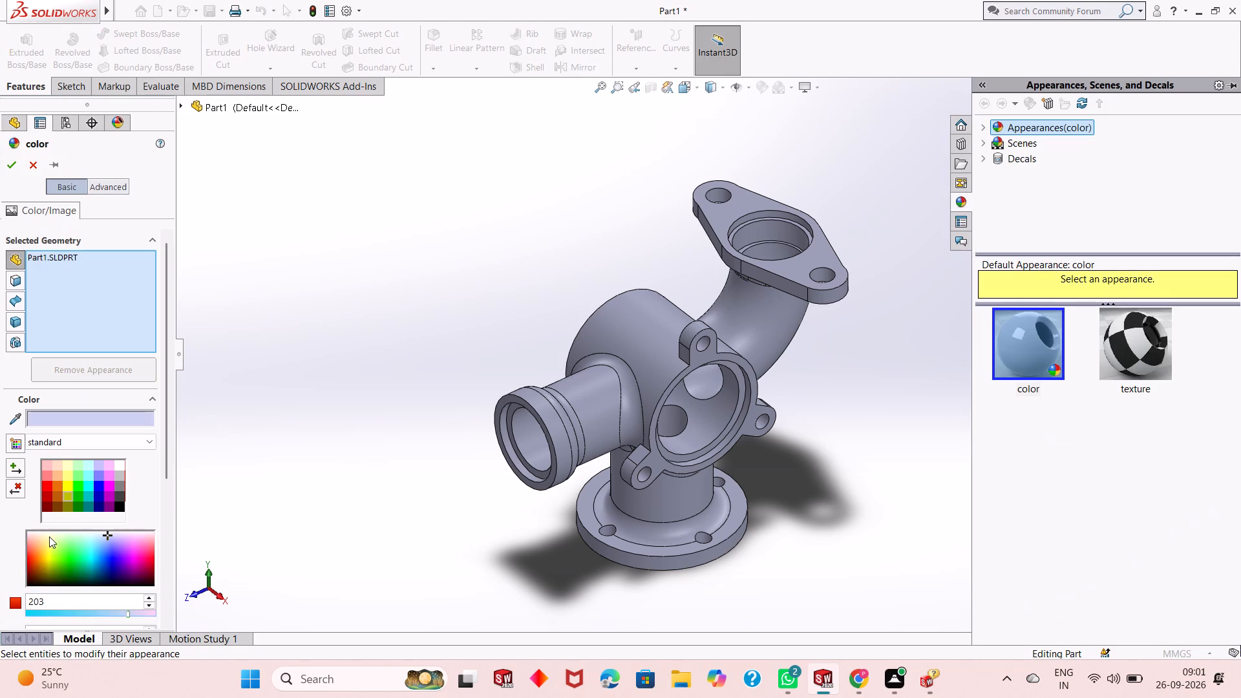
pyautogui.click(47, 542)
pyautogui.click(47, 549)
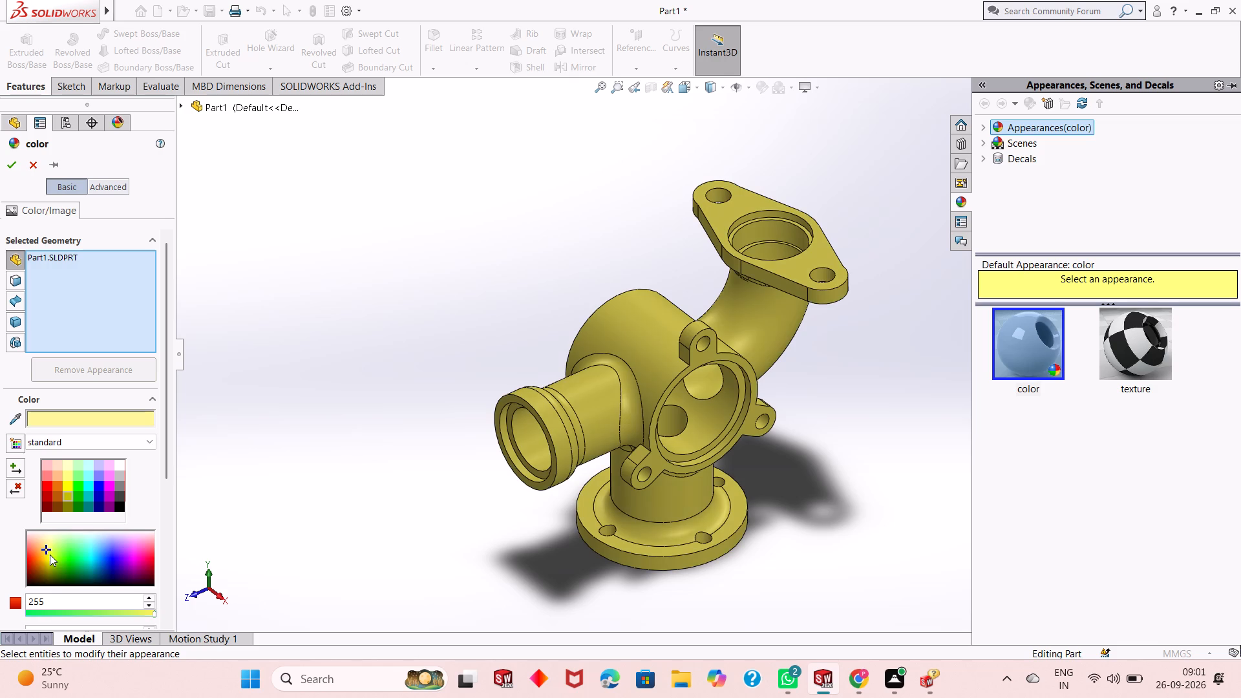
pyautogui.click(50, 555)
pyautogui.click(50, 547)
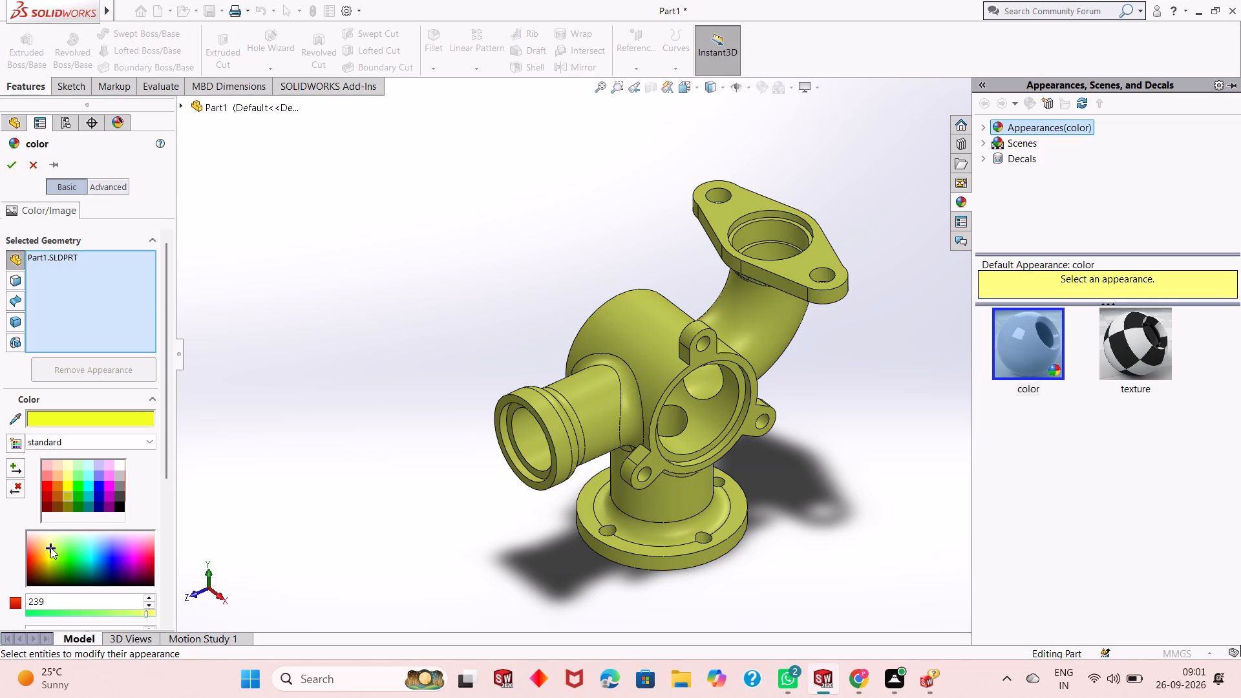
pyautogui.click(43, 547)
pyautogui.click(40, 555)
pyautogui.click(40, 556)
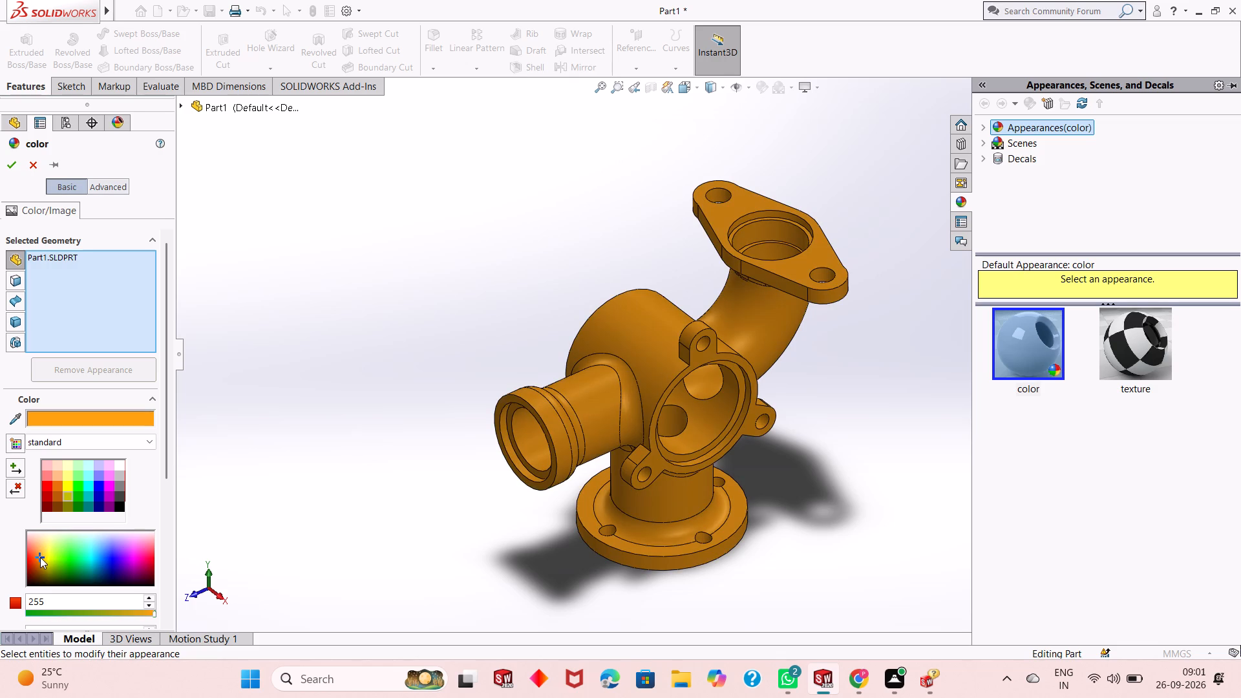
pyautogui.click(47, 555)
pyautogui.click(45, 555)
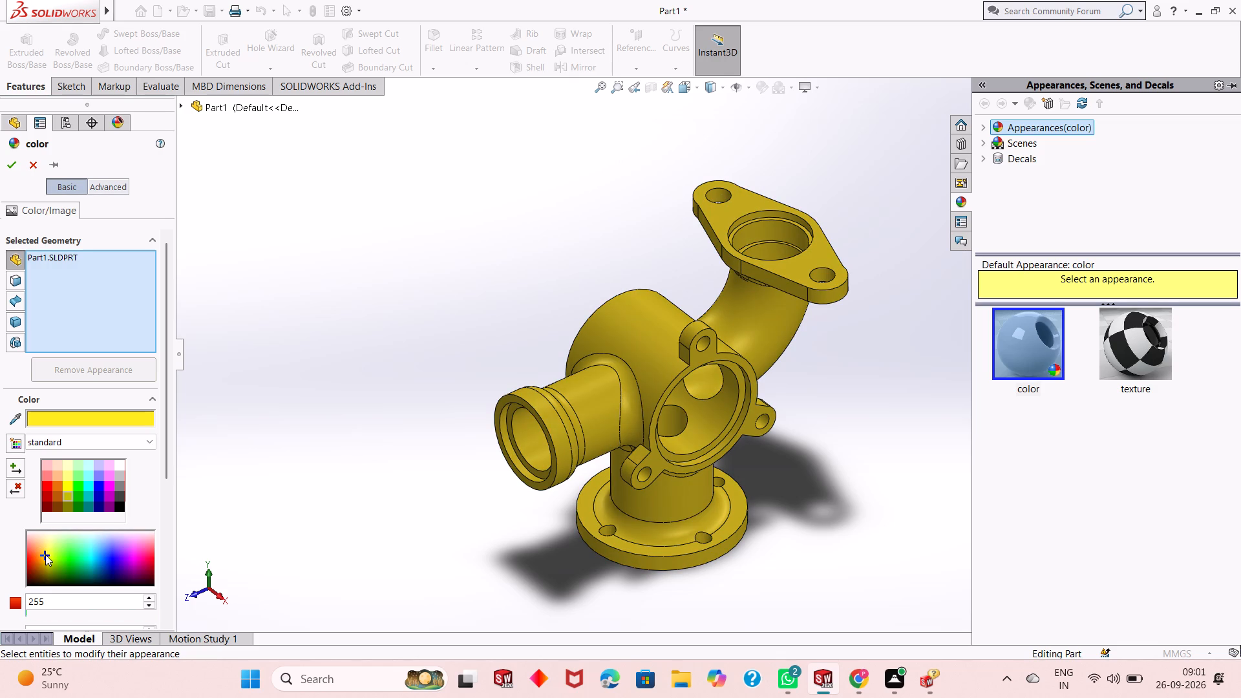
pyautogui.click(16, 165)
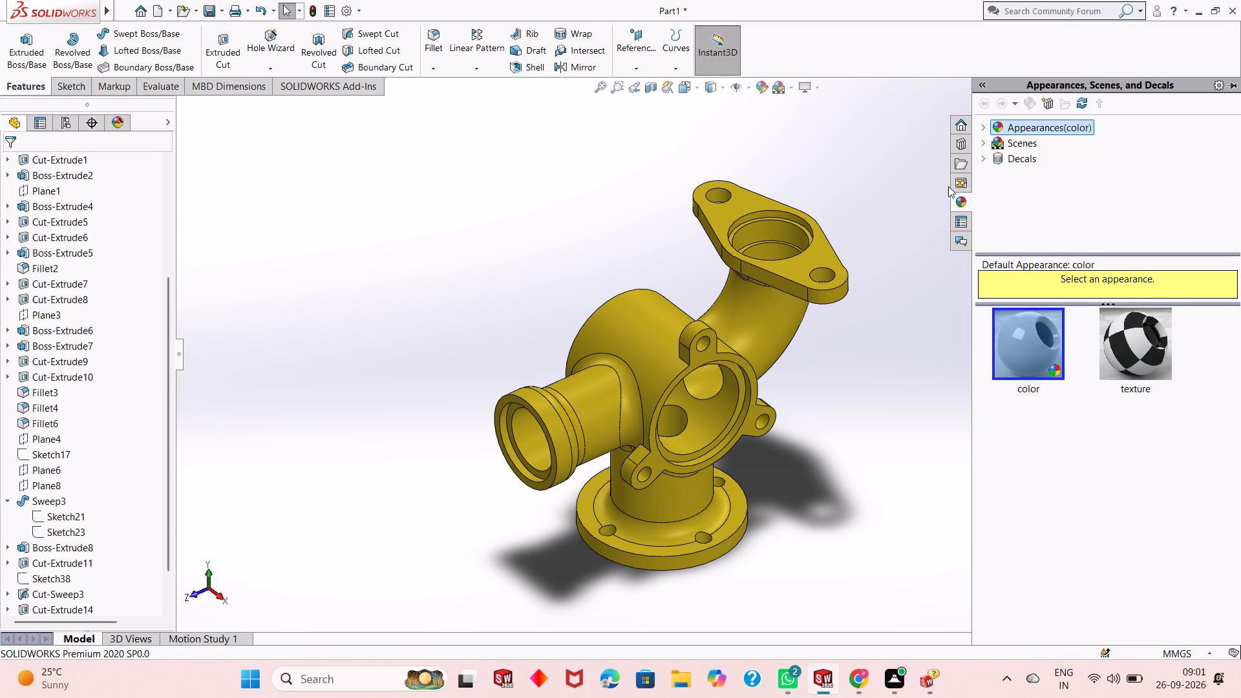
# Apply the polished aluminum metal appearance to the recessed end face and the inner bore face of the side pipe.
pyautogui.click(984, 127)
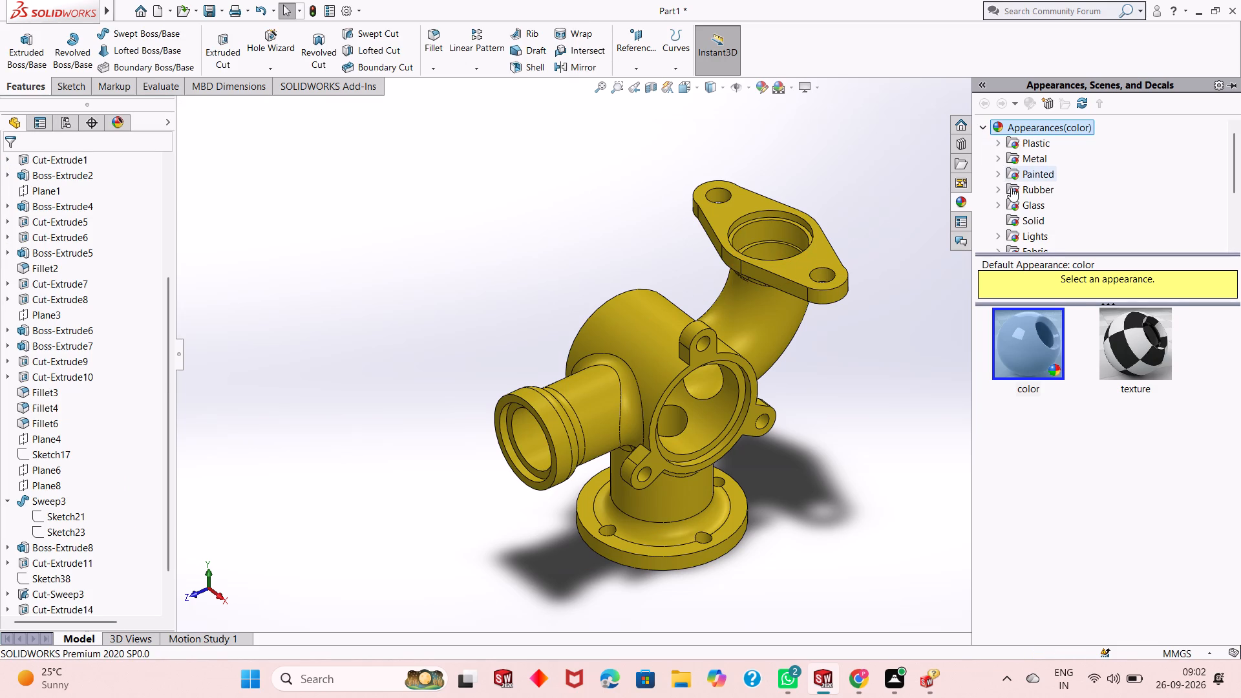
pyautogui.click(1014, 161)
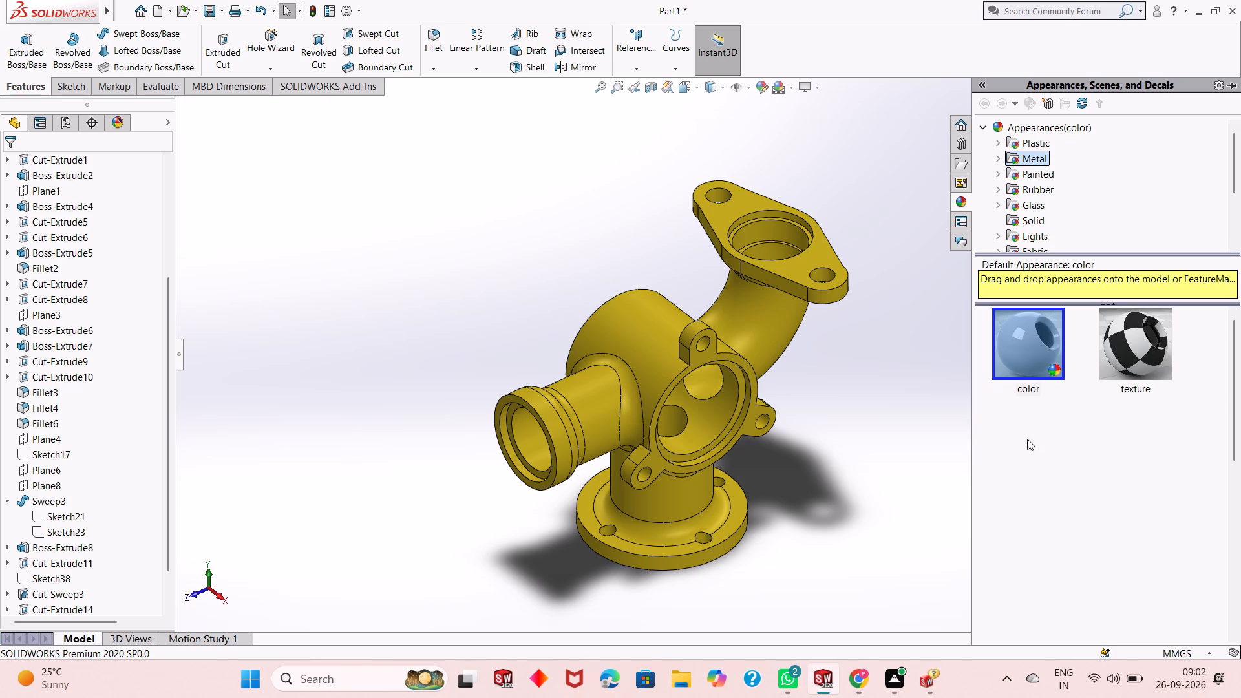
pyautogui.moveTo(1027, 439); pyautogui.dragTo(507, 446)
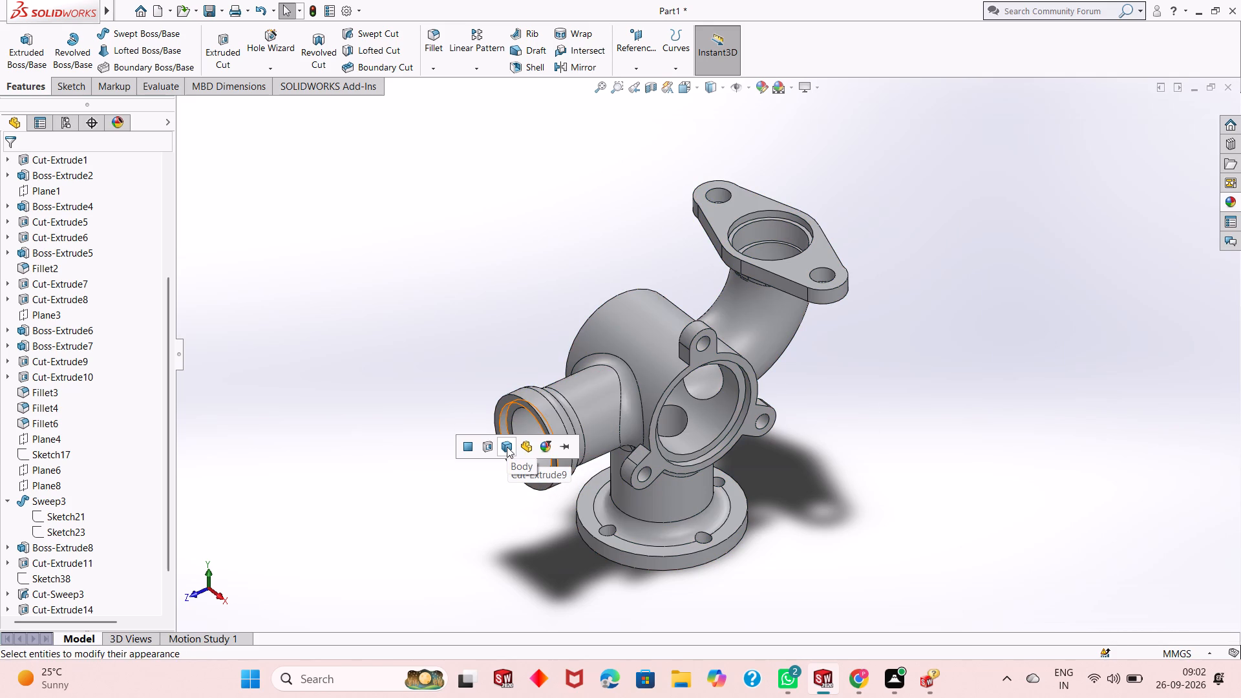
pyautogui.click(474, 449)
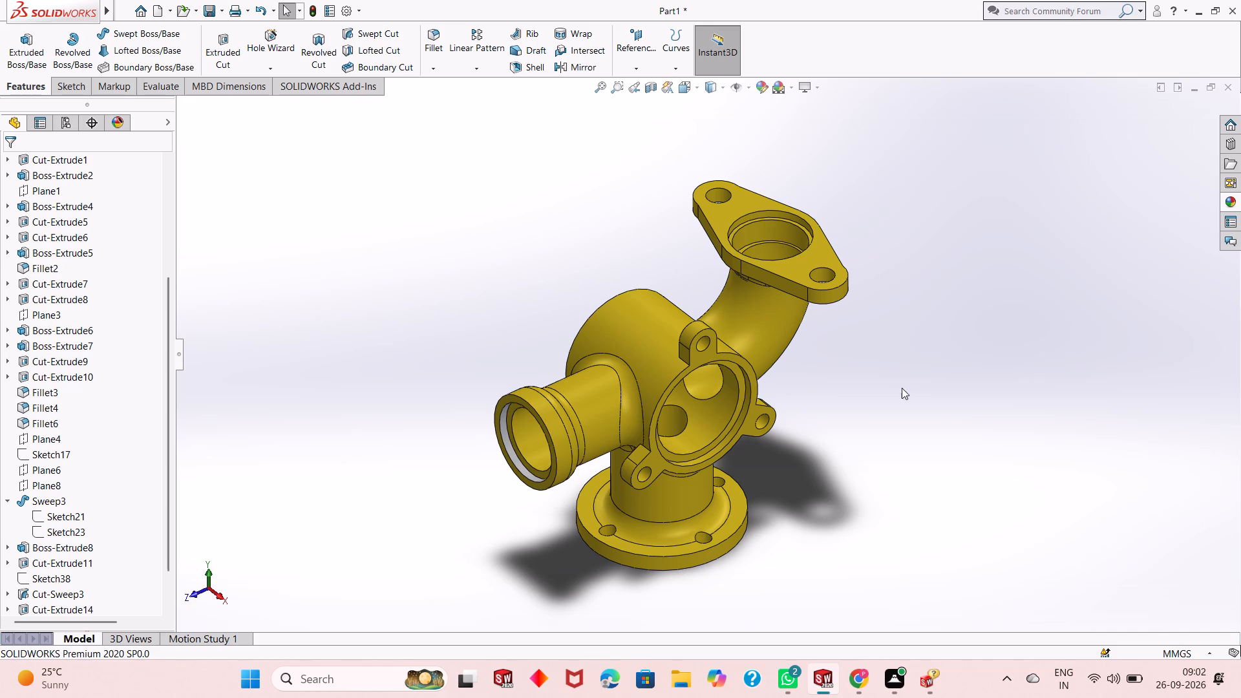
pyautogui.click(1228, 206)
pyautogui.moveTo(1017, 445); pyautogui.dragTo(520, 436)
pyautogui.click(520, 436)
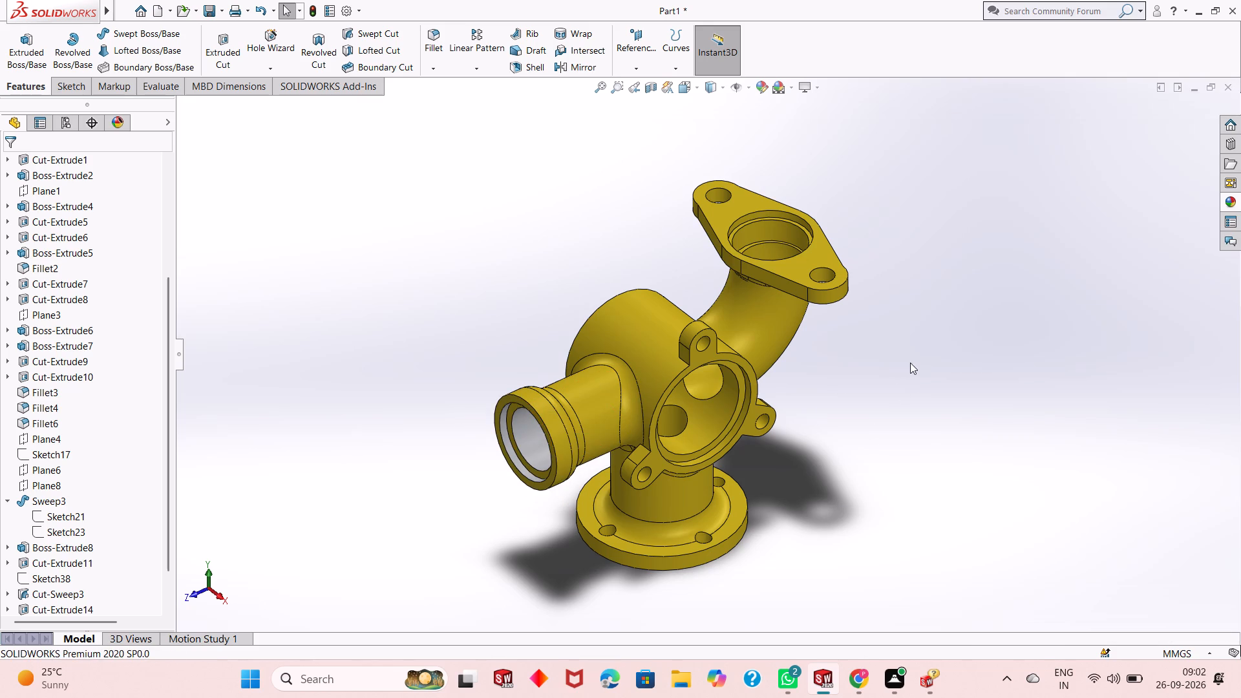
# Apply polished aluminum to the two recess faces in the upper two-hole flange's opening and to the curved elbow's swept bore.
pyautogui.click(1228, 202)
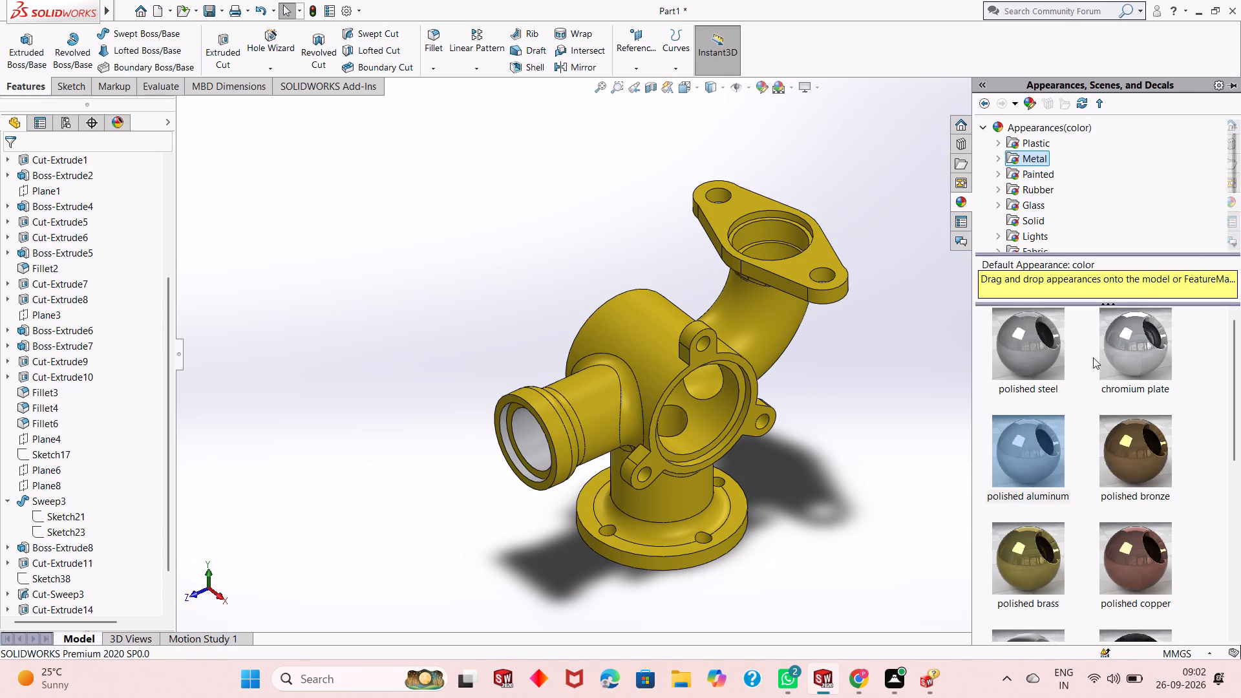
pyautogui.moveTo(1030, 454); pyautogui.dragTo(789, 215)
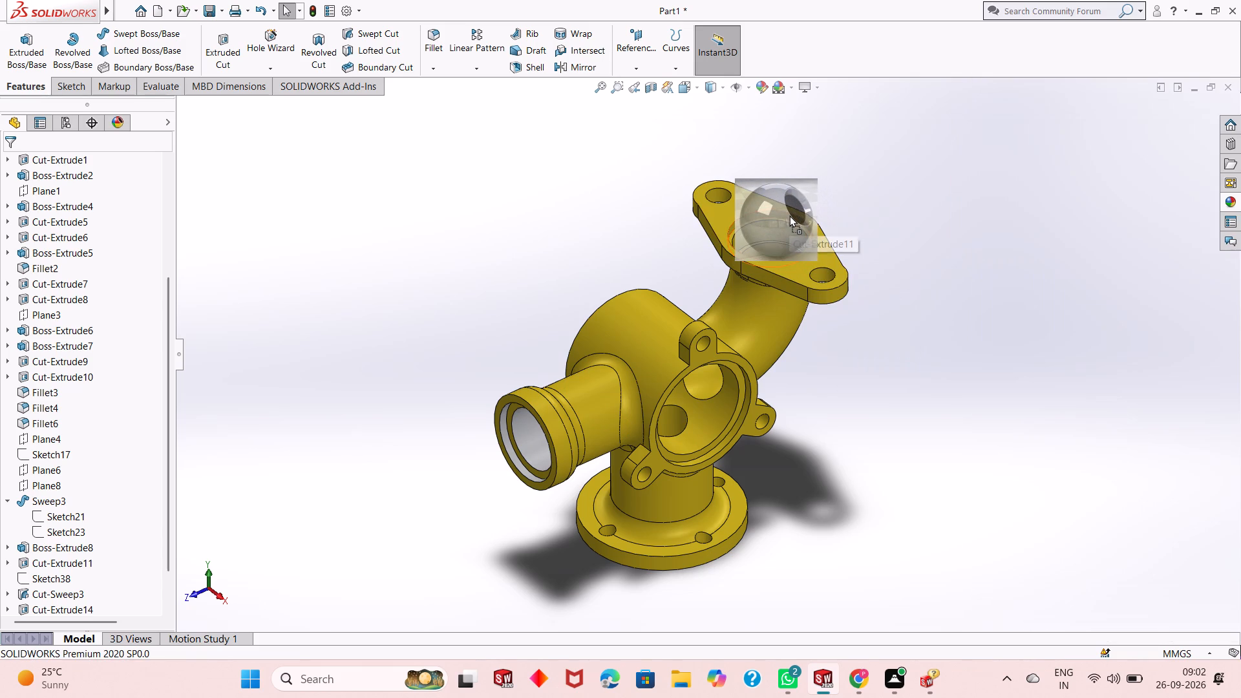
pyautogui.moveTo(789, 215); pyautogui.dragTo(788, 215)
pyautogui.click(788, 215)
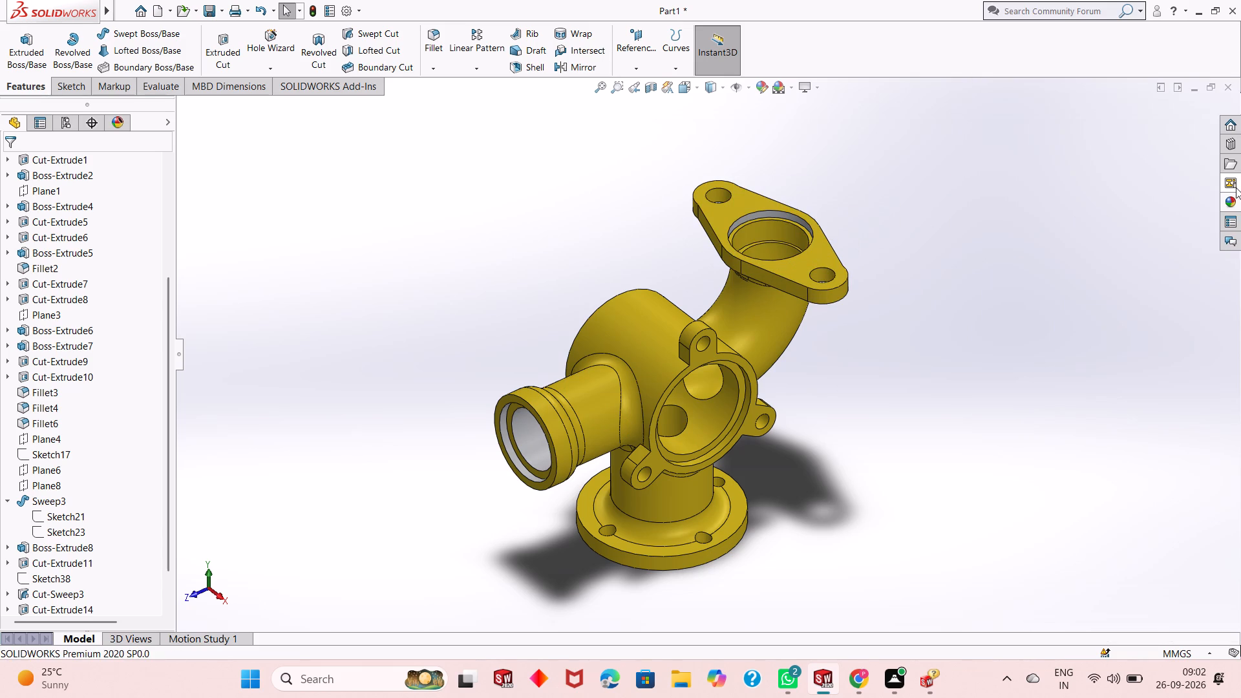
pyautogui.click(1235, 202)
pyautogui.moveTo(1038, 452); pyautogui.dragTo(776, 248)
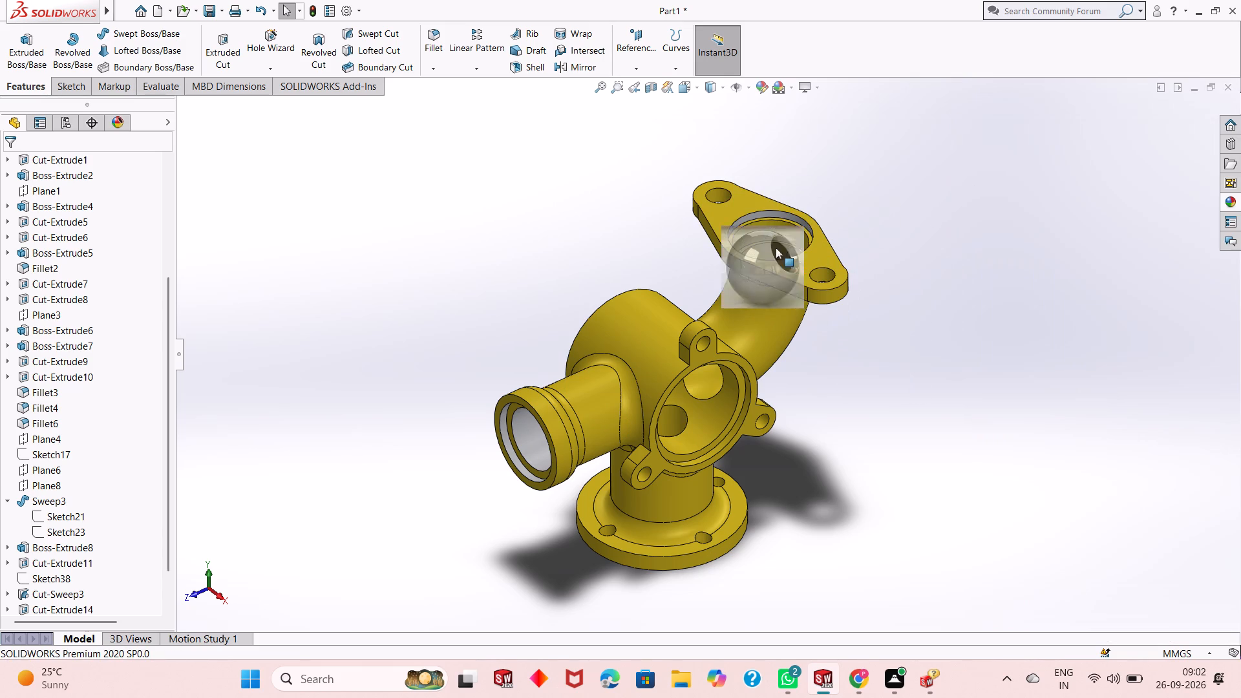
pyautogui.moveTo(776, 248); pyautogui.dragTo(775, 231)
pyautogui.click(775, 231)
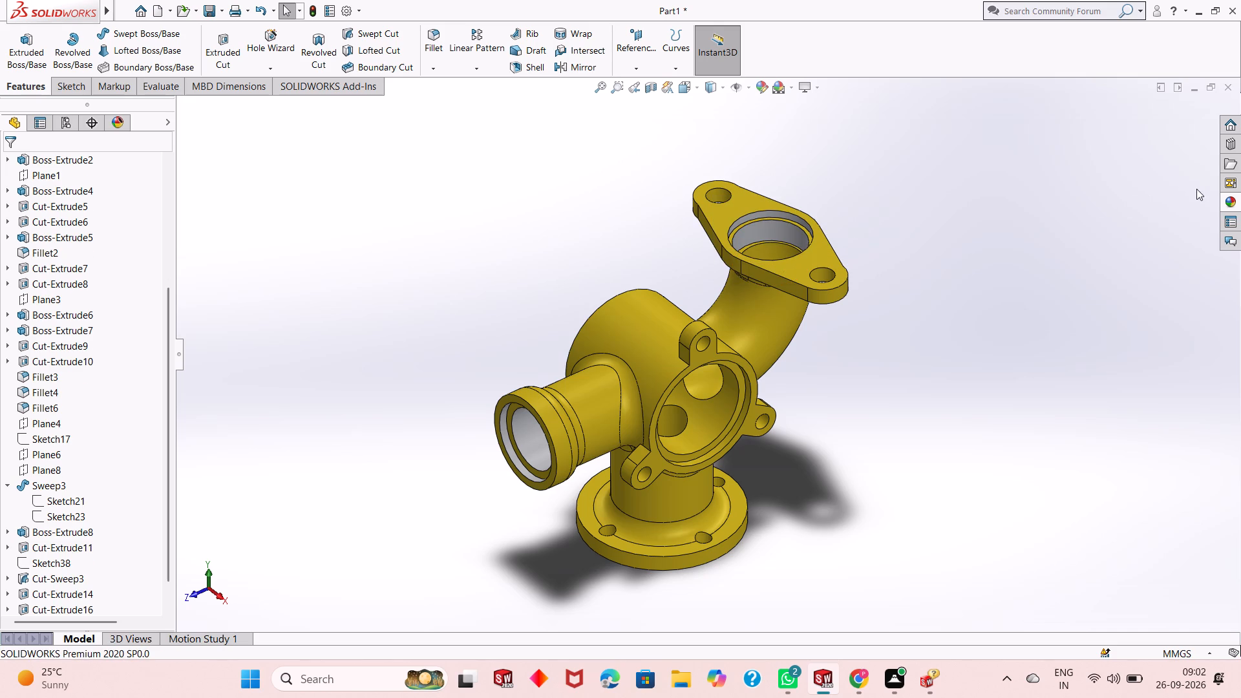
pyautogui.click(1230, 200)
pyautogui.moveTo(1021, 453); pyautogui.dragTo(800, 242)
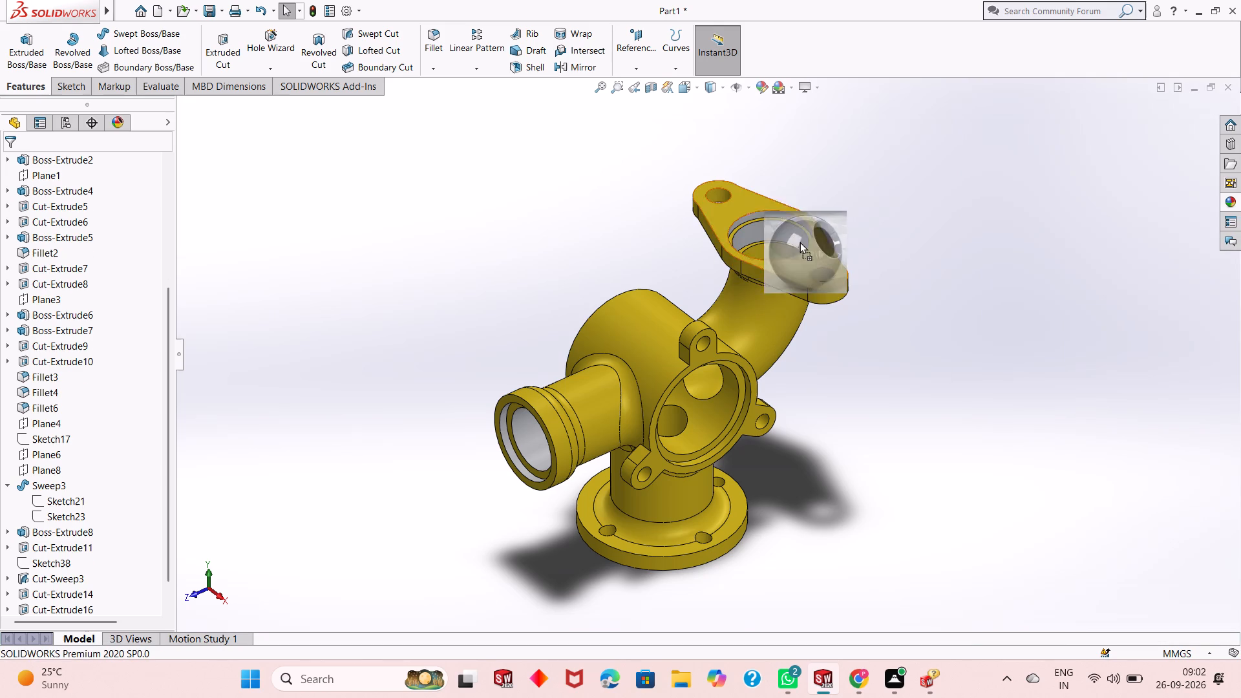
pyautogui.moveTo(800, 242); pyautogui.dragTo(774, 252)
pyautogui.click(774, 252)
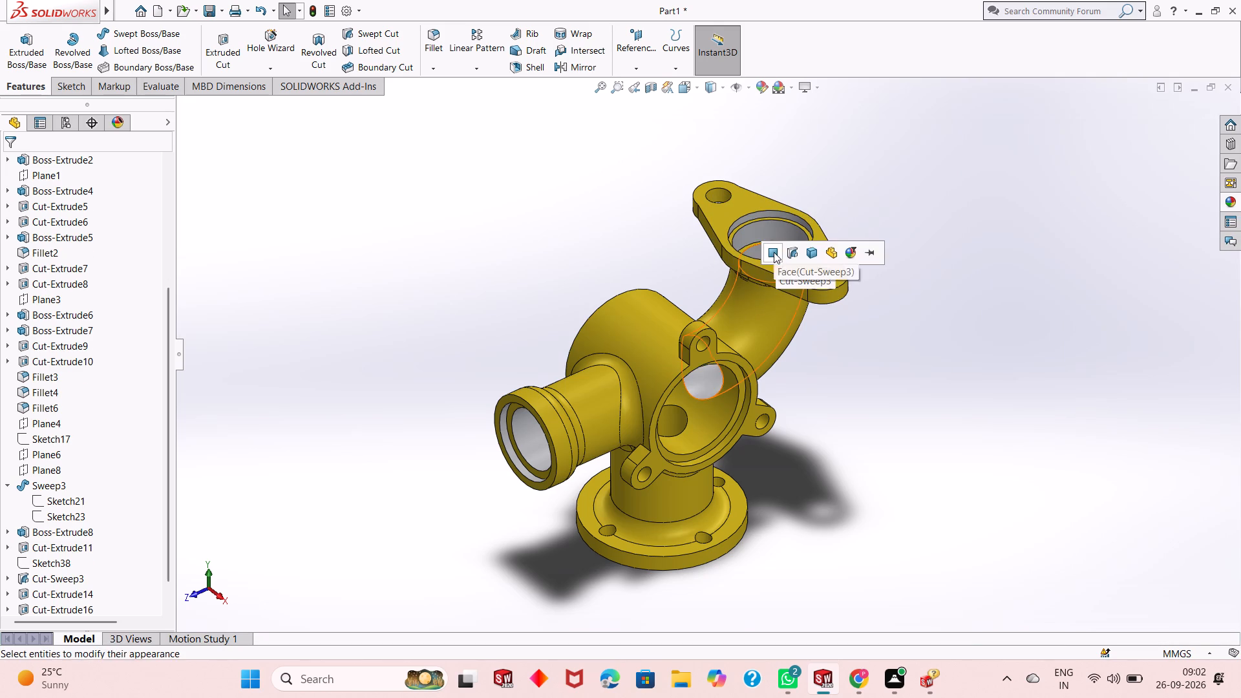
# Apply polished aluminum to the lower pipe's bore face and to the whole cut feature forming the round base flange's bolt holes.
pyautogui.click(1227, 205)
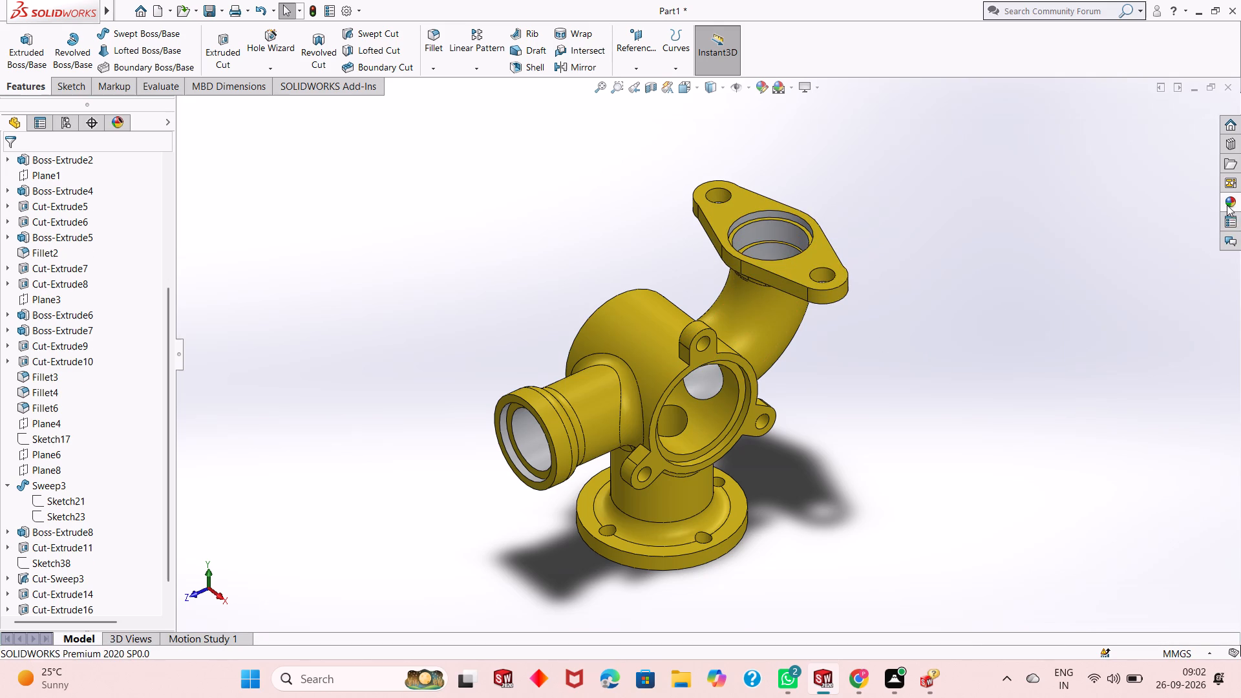
pyautogui.moveTo(1038, 454); pyautogui.dragTo(672, 417)
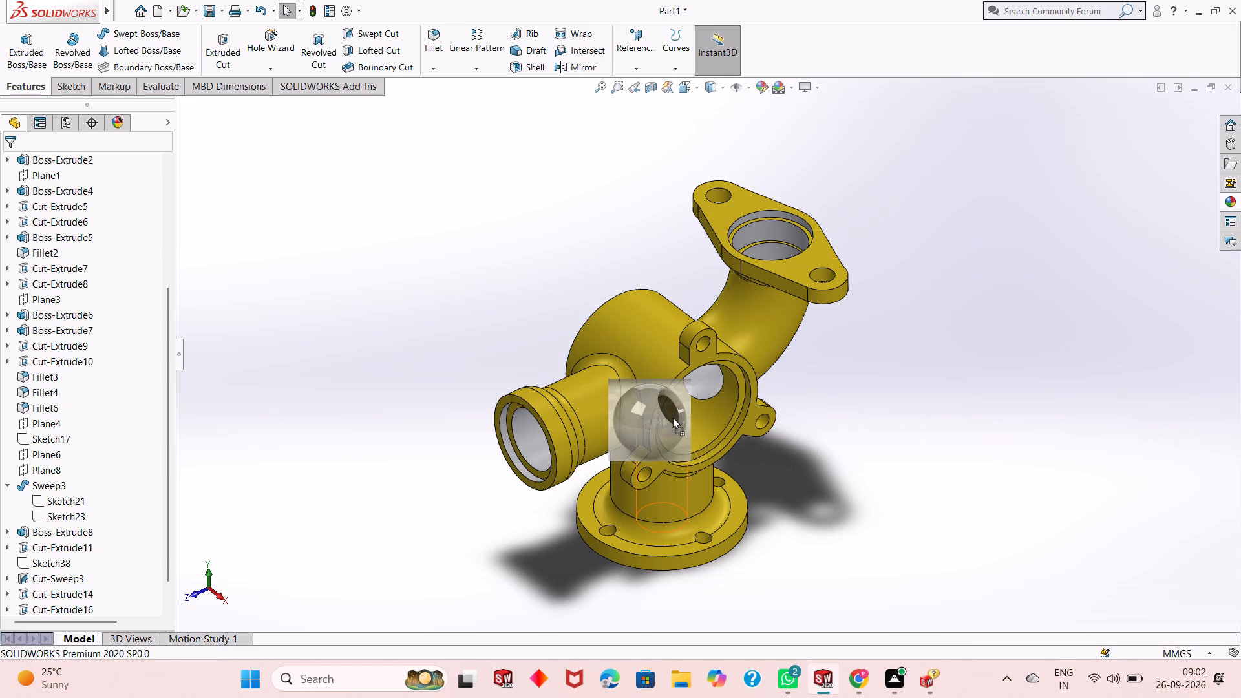
pyautogui.moveTo(672, 417); pyautogui.dragTo(675, 417)
pyautogui.click(675, 417)
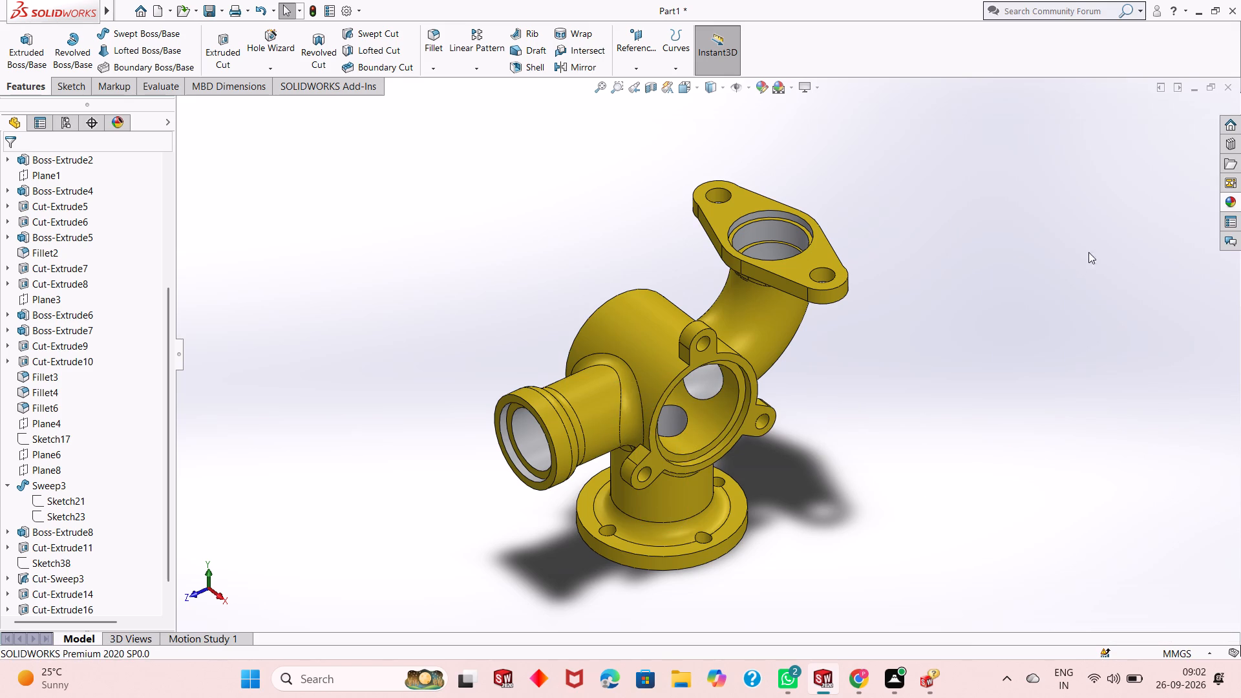
pyautogui.click(1225, 200)
pyautogui.moveTo(1035, 456); pyautogui.dragTo(788, 506)
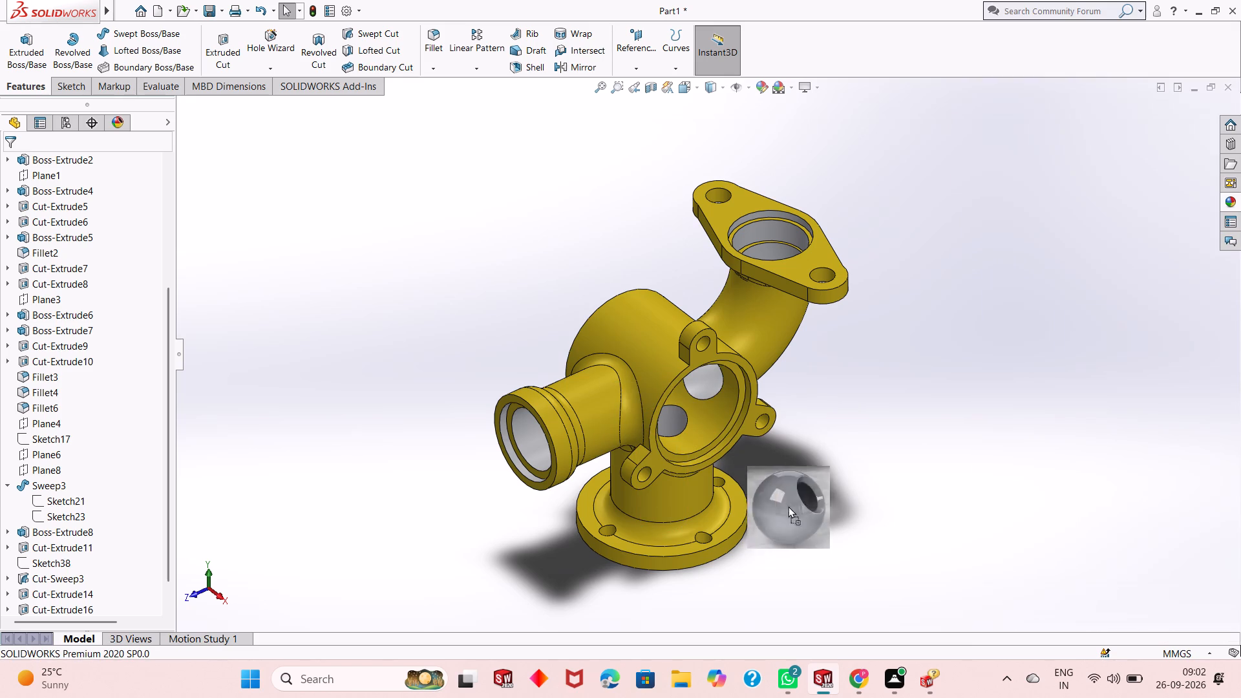
pyautogui.moveTo(788, 506); pyautogui.dragTo(611, 530)
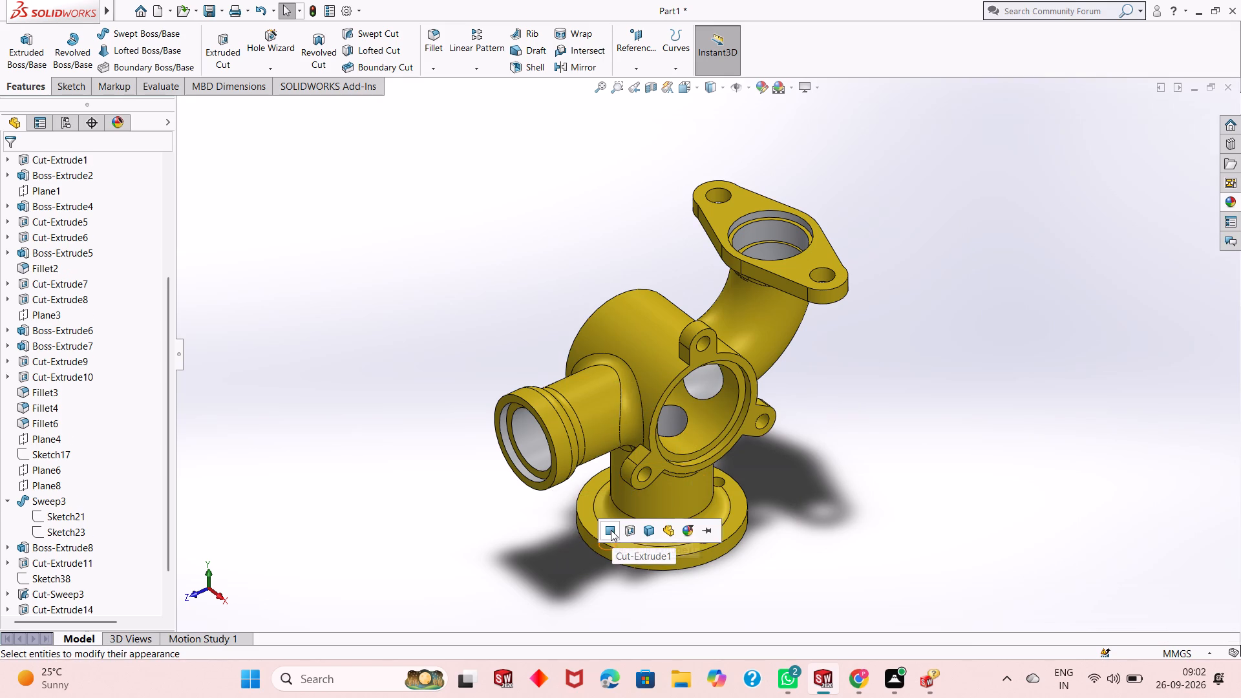
pyautogui.click(630, 533)
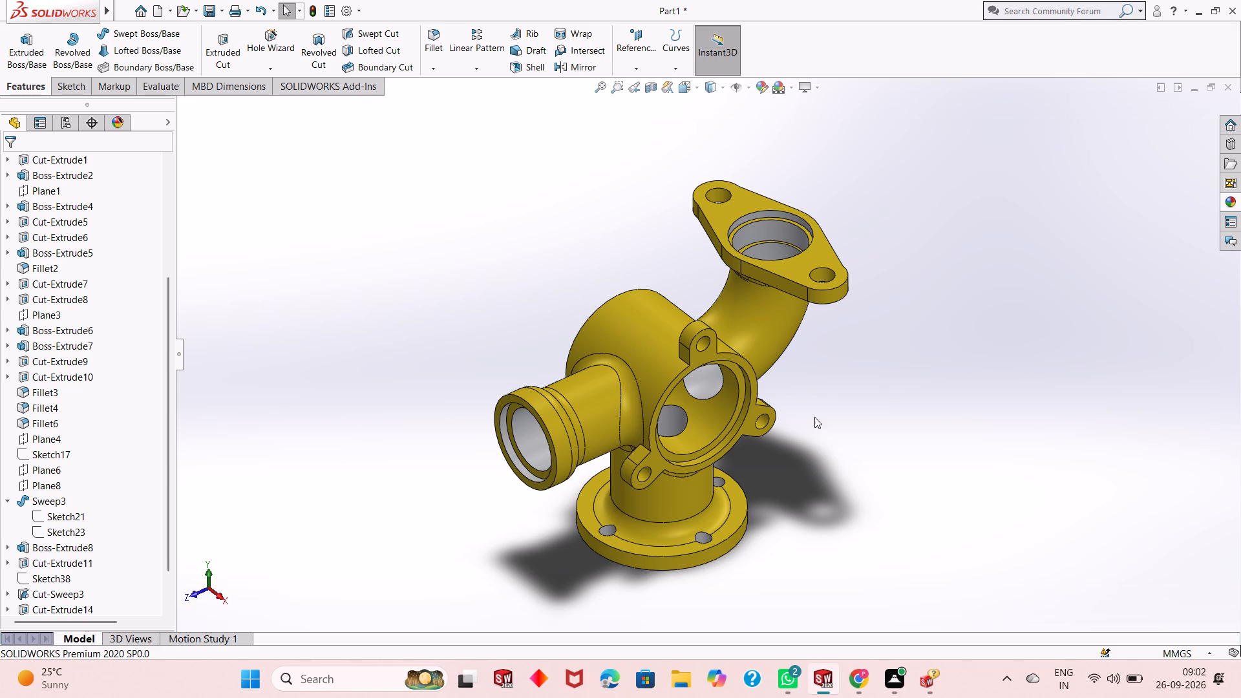
# Apply polished aluminum to the hole face in the front opening's lug farthest from the side pipe.
pyautogui.scroll(-1, 780, 424)
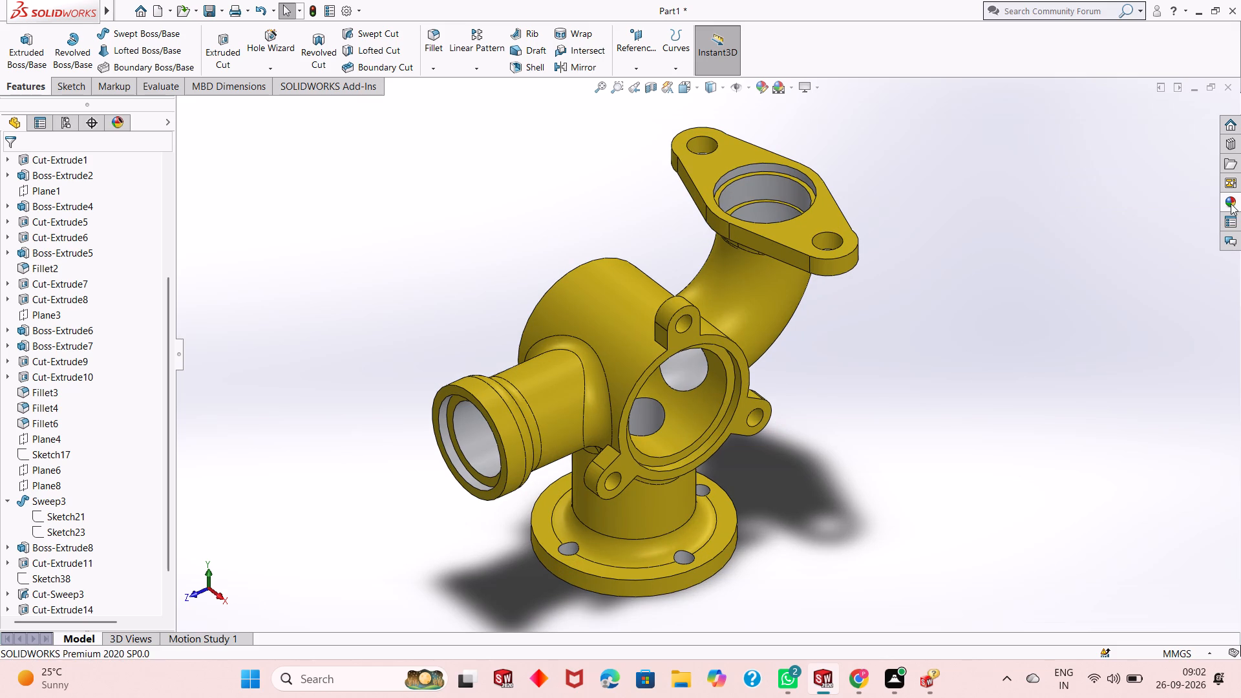
pyautogui.click(1231, 204)
pyautogui.moveTo(861, 396); pyautogui.dragTo(831, 403, button='middle')
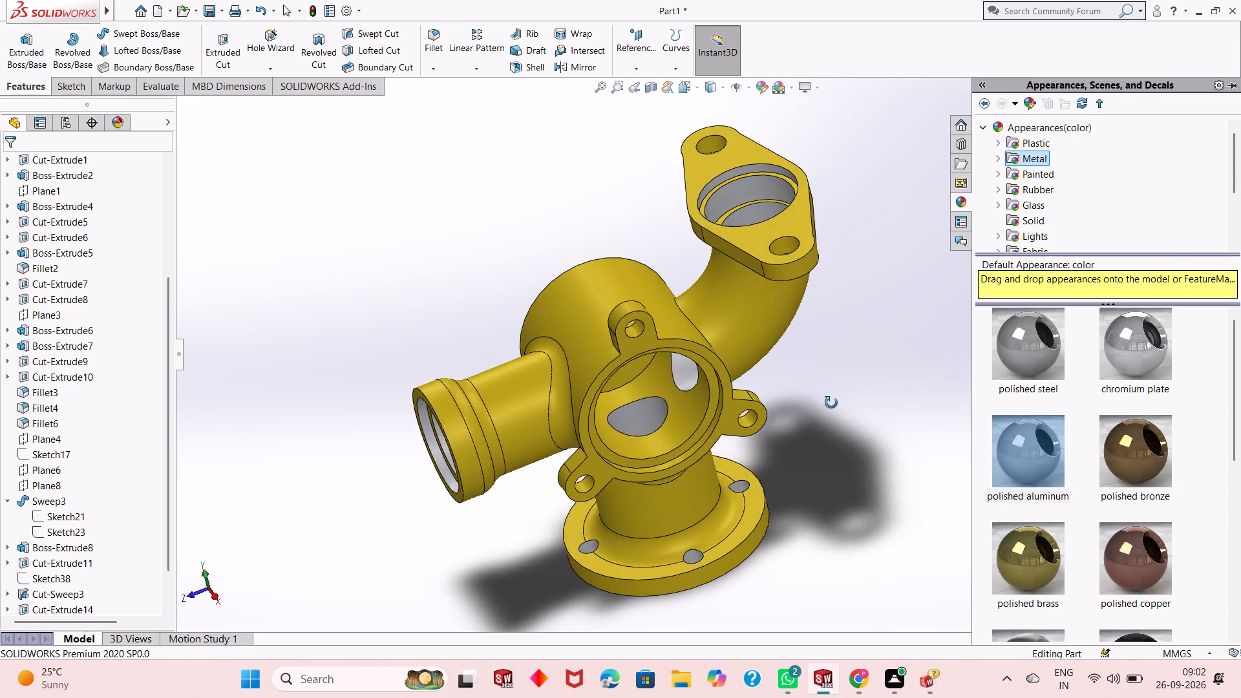
pyautogui.moveTo(831, 403); pyautogui.dragTo(792, 445, button='middle')
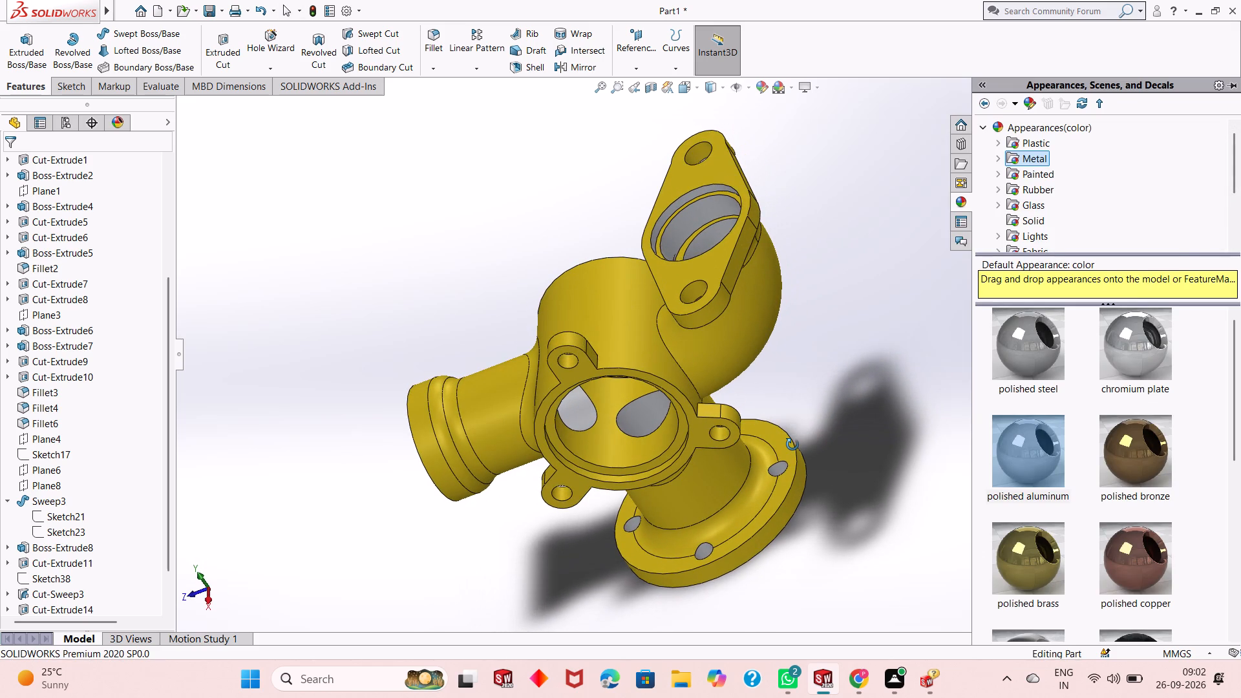
pyautogui.moveTo(792, 445); pyautogui.dragTo(877, 364, button='middle')
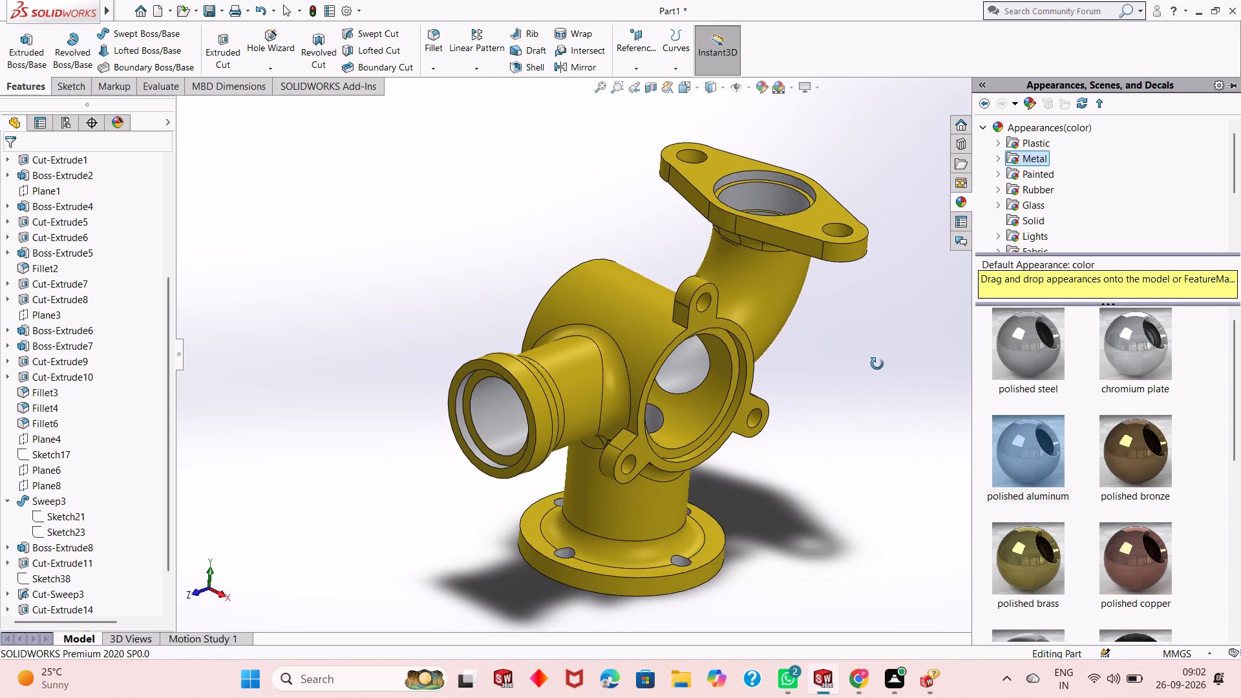
pyautogui.moveTo(877, 364); pyautogui.dragTo(778, 211, button='middle')
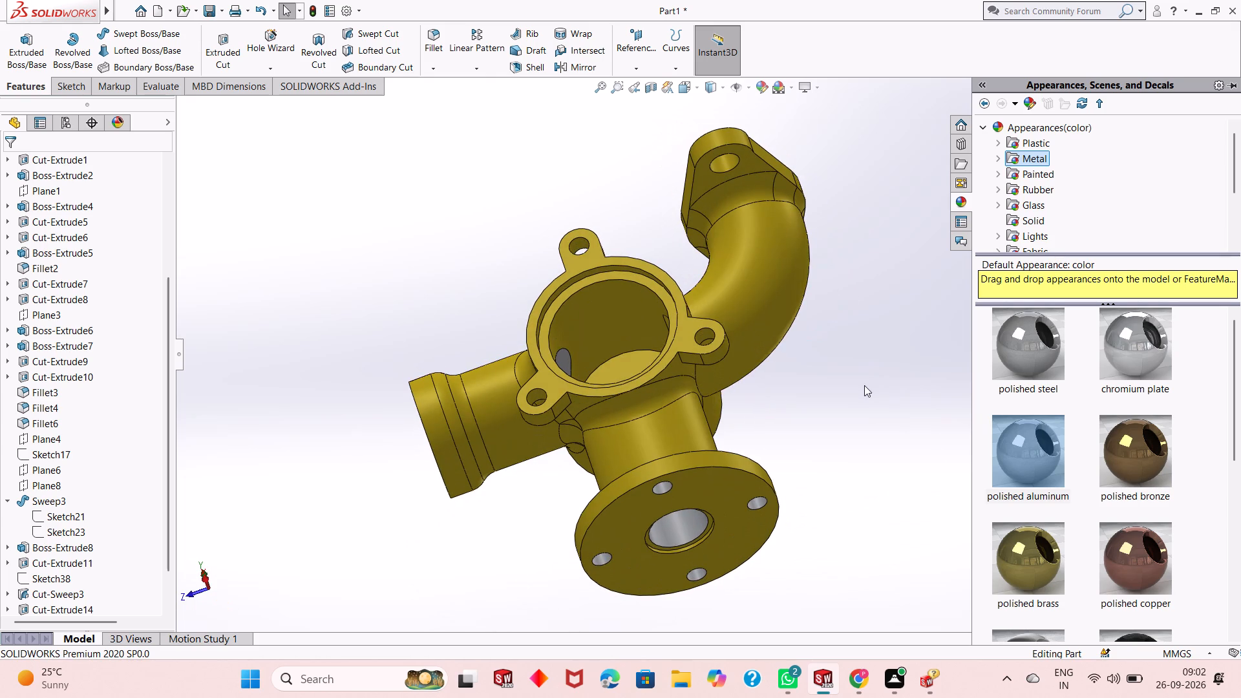
pyautogui.moveTo(756, 326); pyautogui.dragTo(809, 470, button='middle')
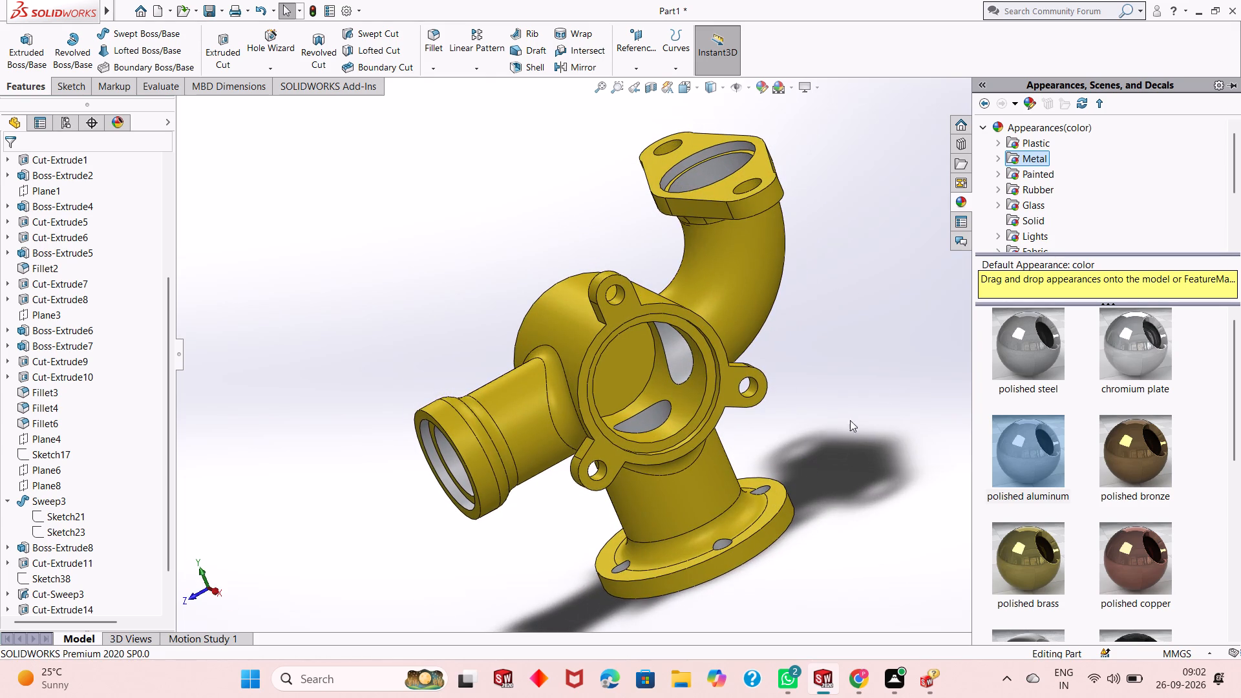
pyautogui.moveTo(1026, 463); pyautogui.dragTo(756, 397)
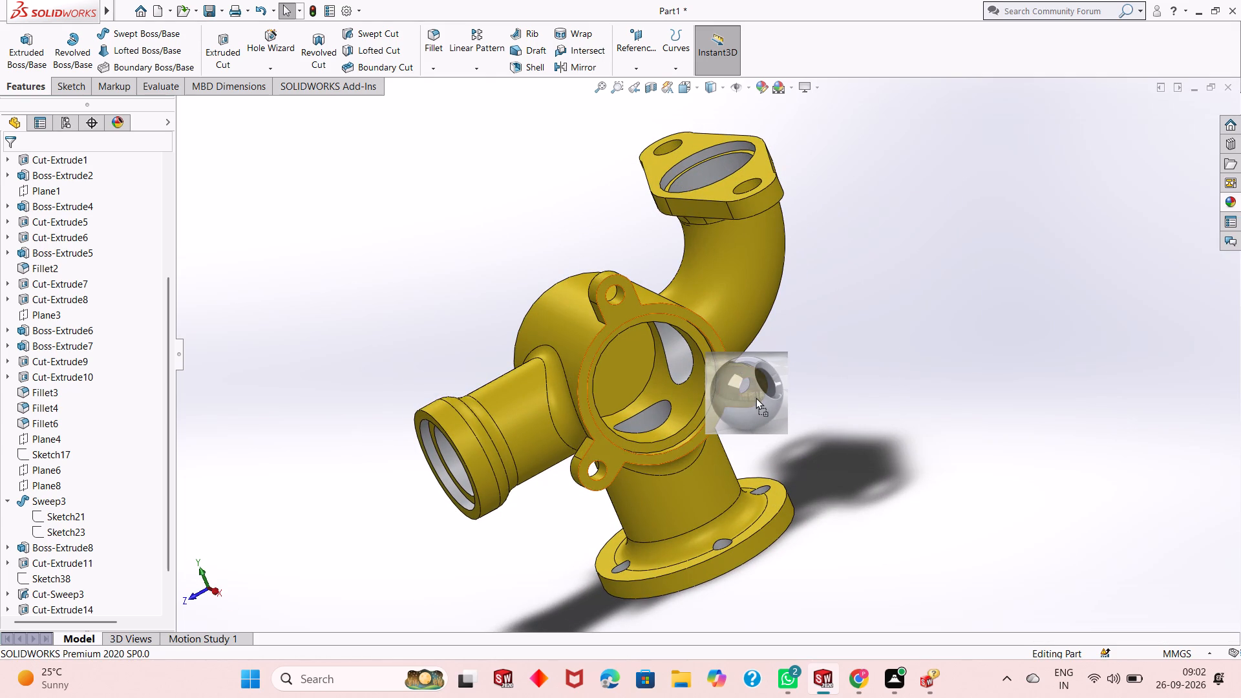
pyautogui.moveTo(756, 397); pyautogui.dragTo(752, 388)
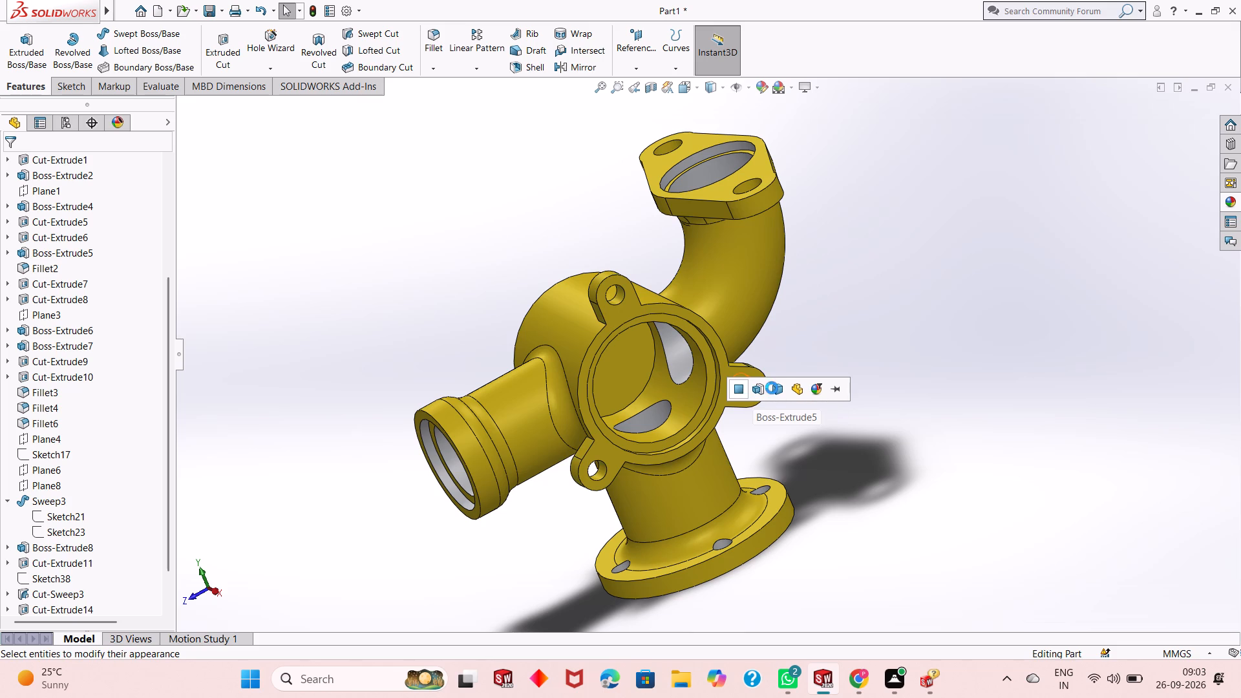
pyautogui.click(740, 387)
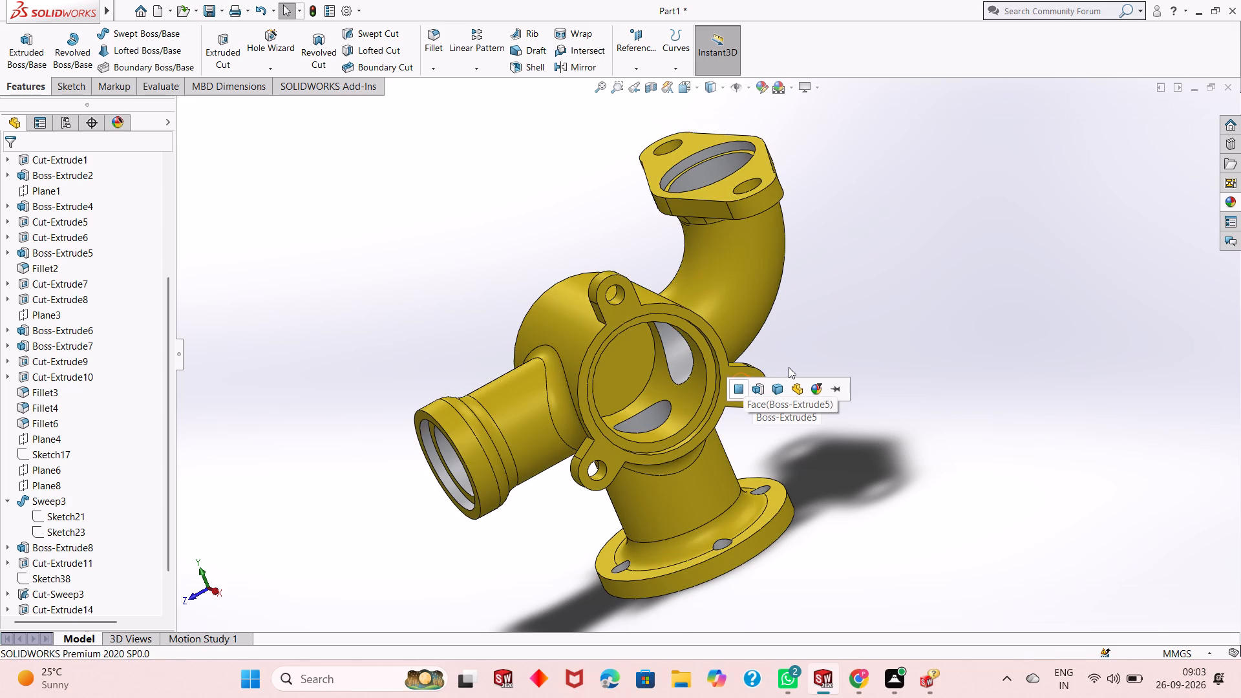
# Apply polished aluminum to the hole faces in the other two lugs around the front opening.
pyautogui.click(1231, 203)
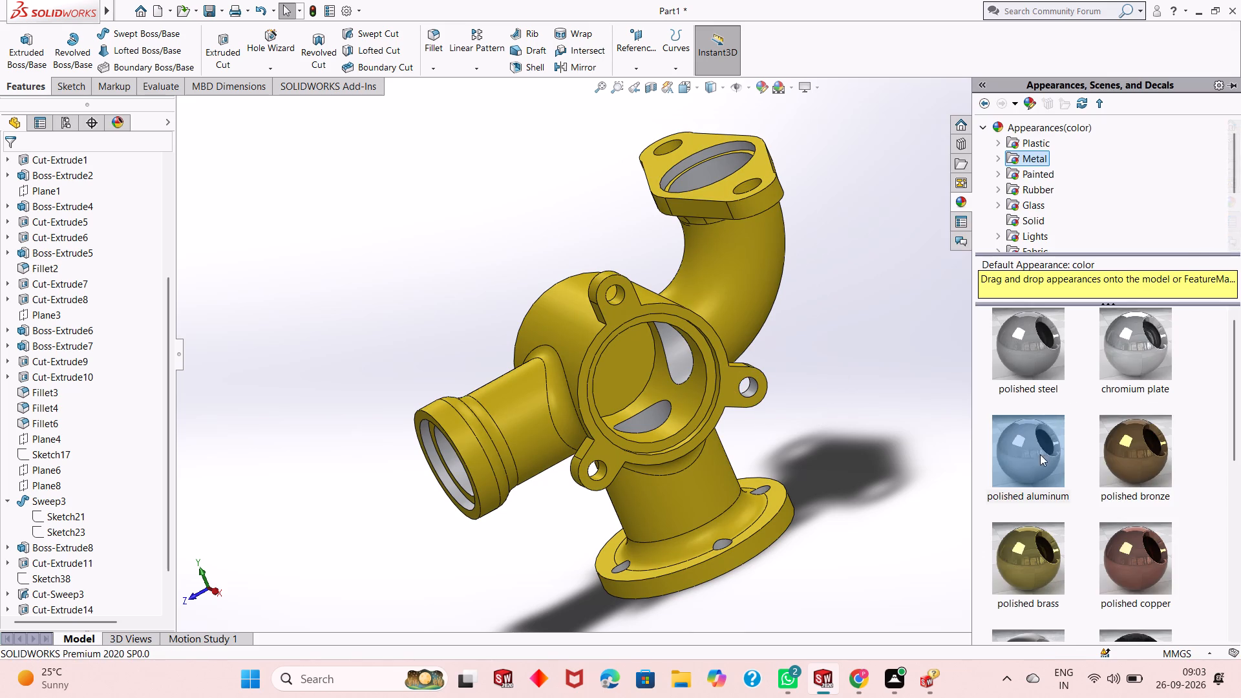
pyautogui.moveTo(1032, 463); pyautogui.dragTo(617, 297)
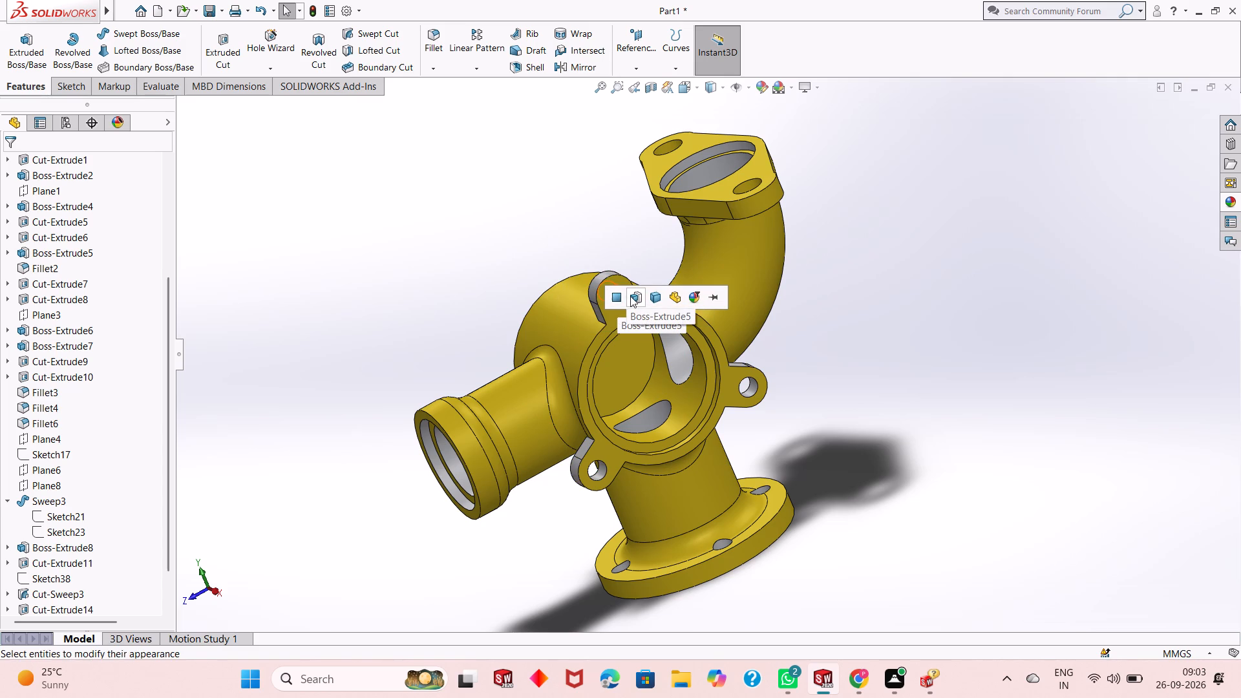
pyautogui.click(619, 298)
pyautogui.click(1235, 206)
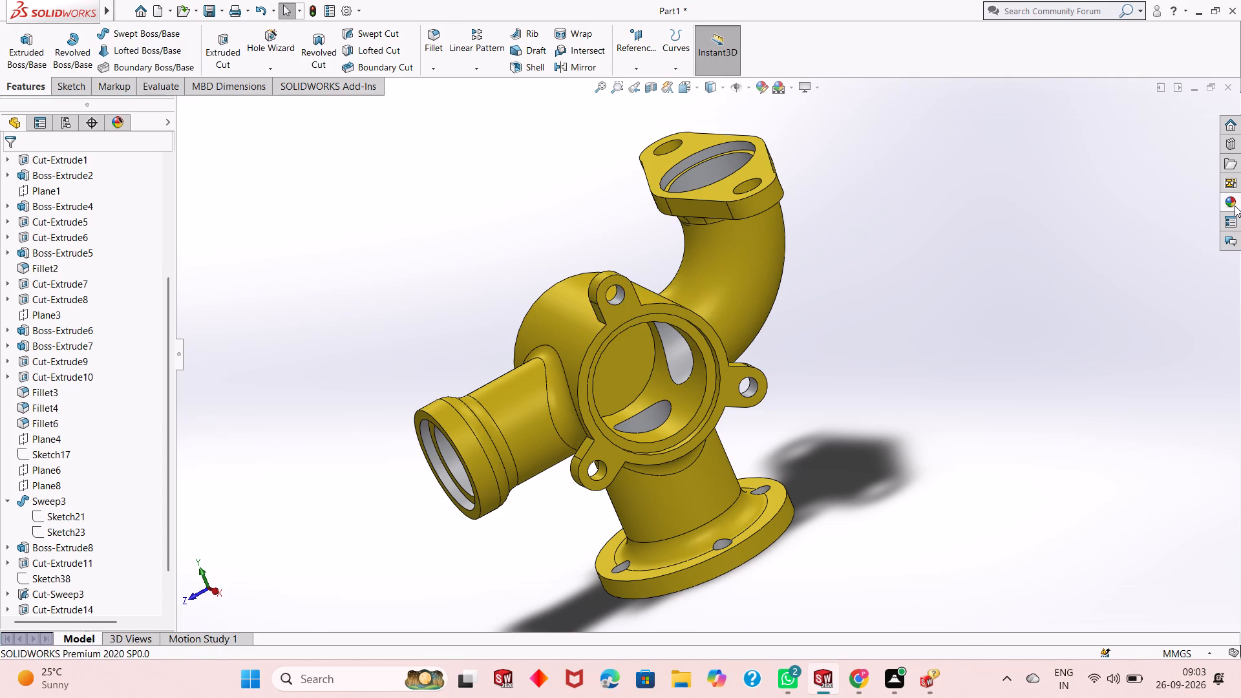
pyautogui.moveTo(1035, 439); pyautogui.dragTo(597, 457)
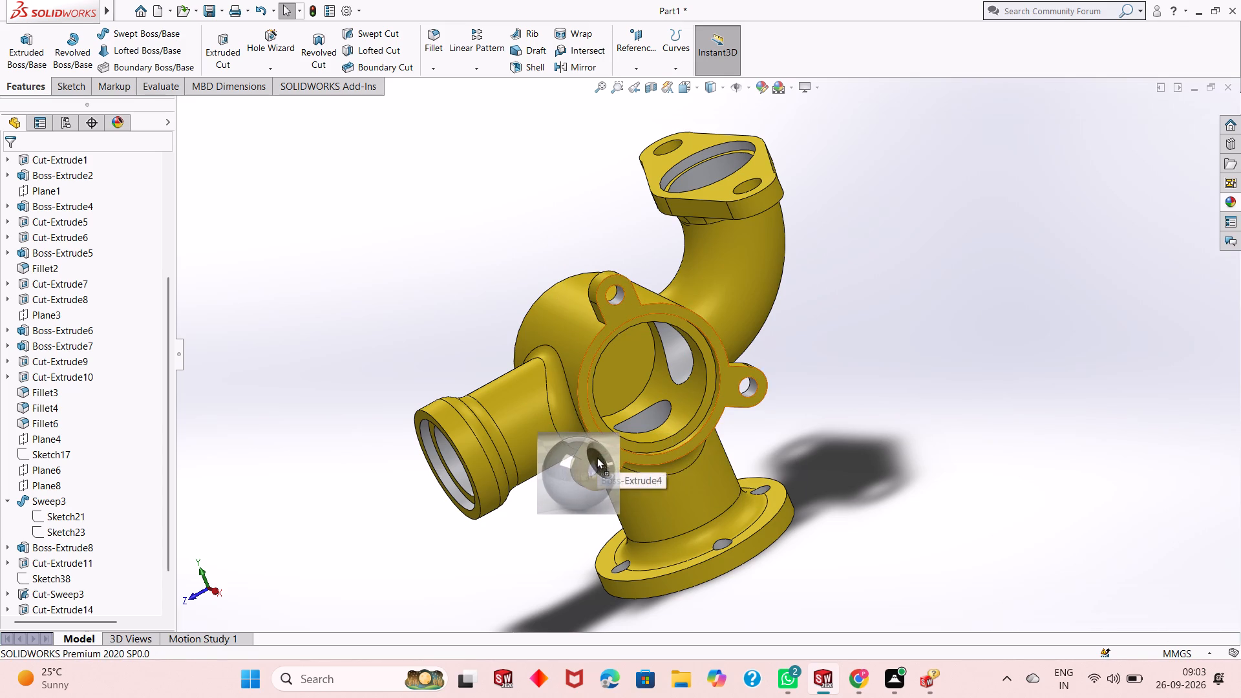
pyautogui.moveTo(597, 457); pyautogui.dragTo(597, 473)
pyautogui.click(595, 480)
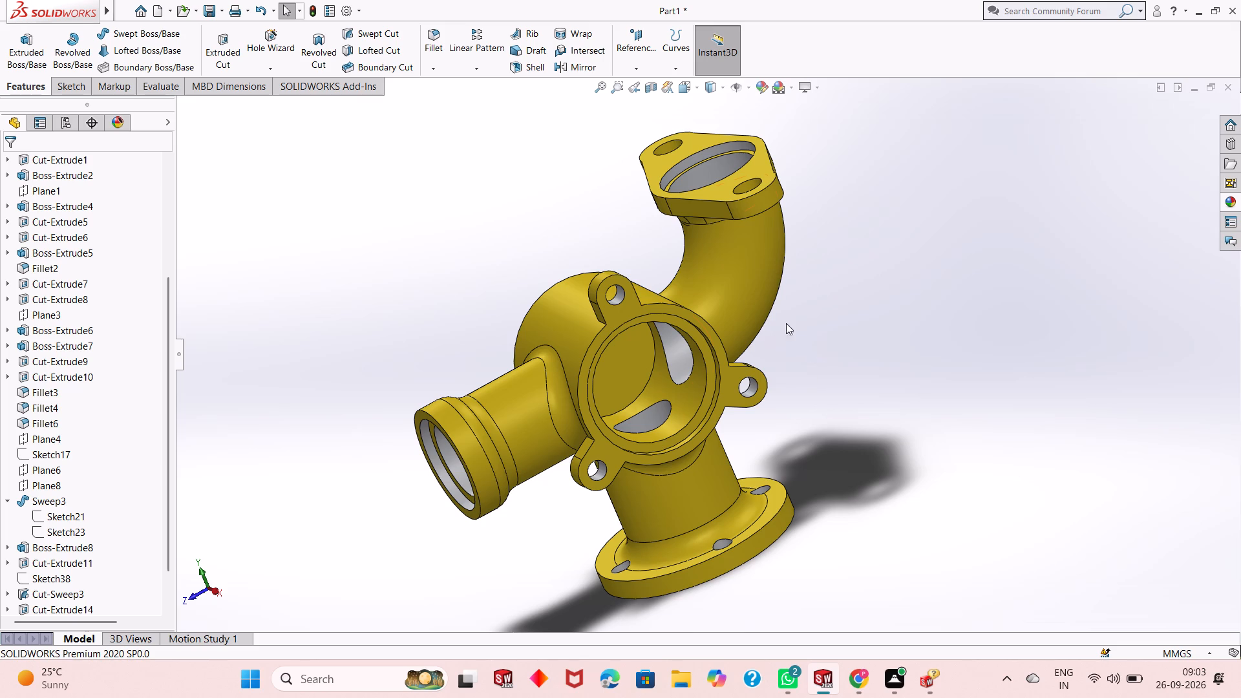
# Apply polished aluminum to the faces of both bolt holes in the upper two-hole flange.
pyautogui.scroll(1, 706, 224)
pyautogui.moveTo(691, 204); pyautogui.dragTo(701, 326, button='middle')
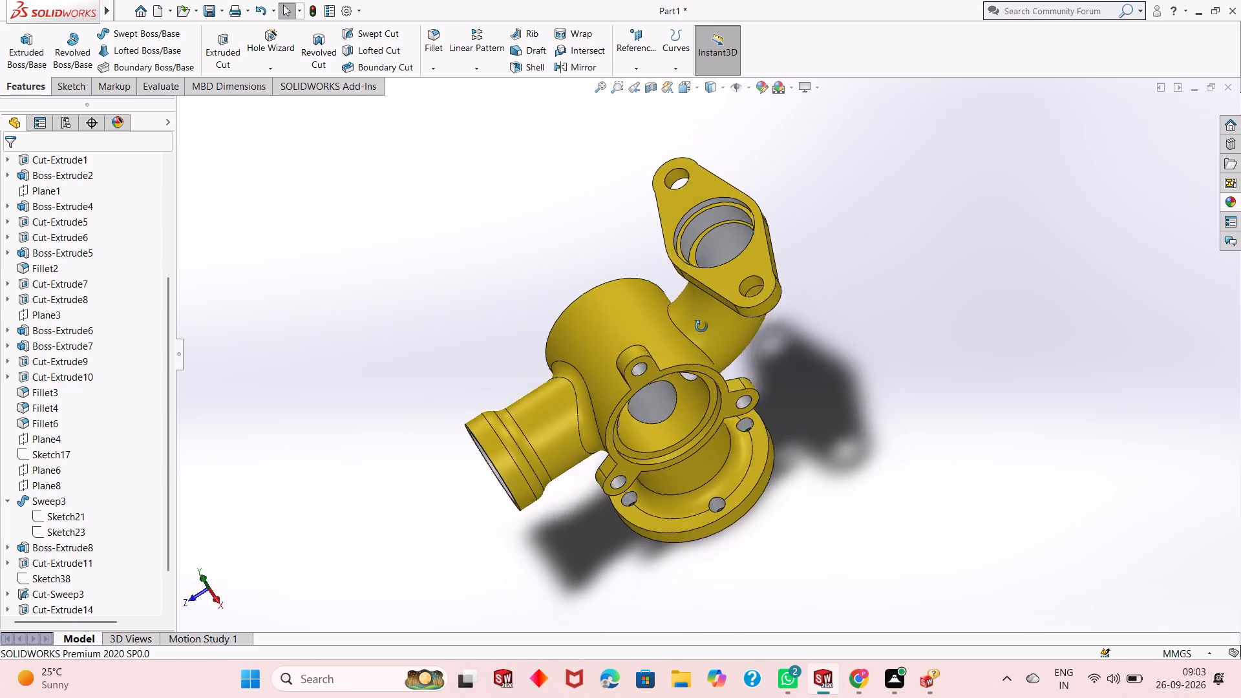
pyautogui.moveTo(701, 326); pyautogui.dragTo(707, 346, button='middle')
pyautogui.click(1232, 205)
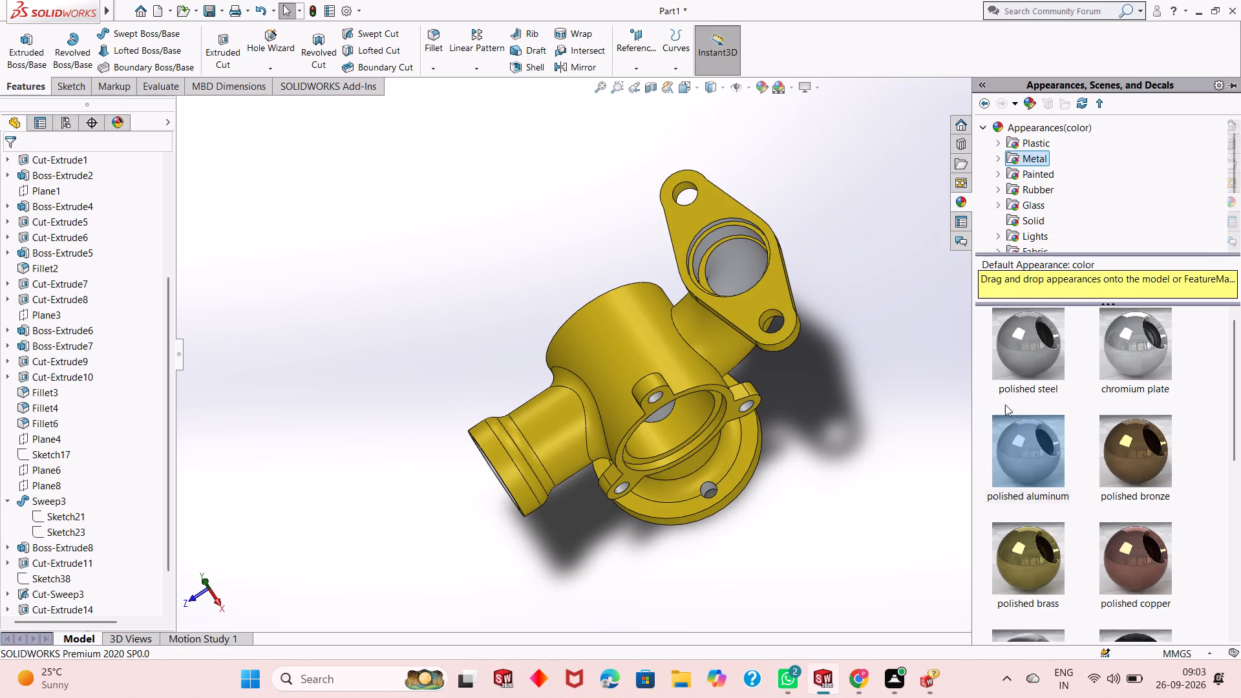
pyautogui.moveTo(1032, 451); pyautogui.dragTo(675, 179)
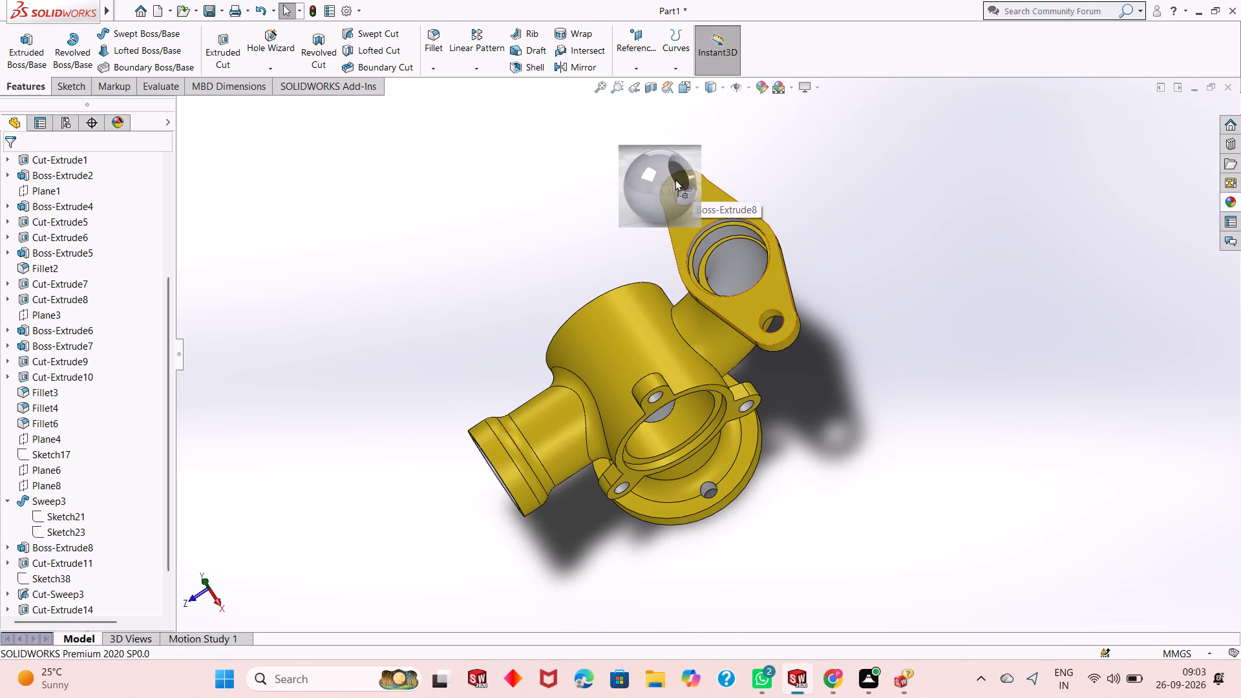
pyautogui.moveTo(675, 179); pyautogui.dragTo(681, 182)
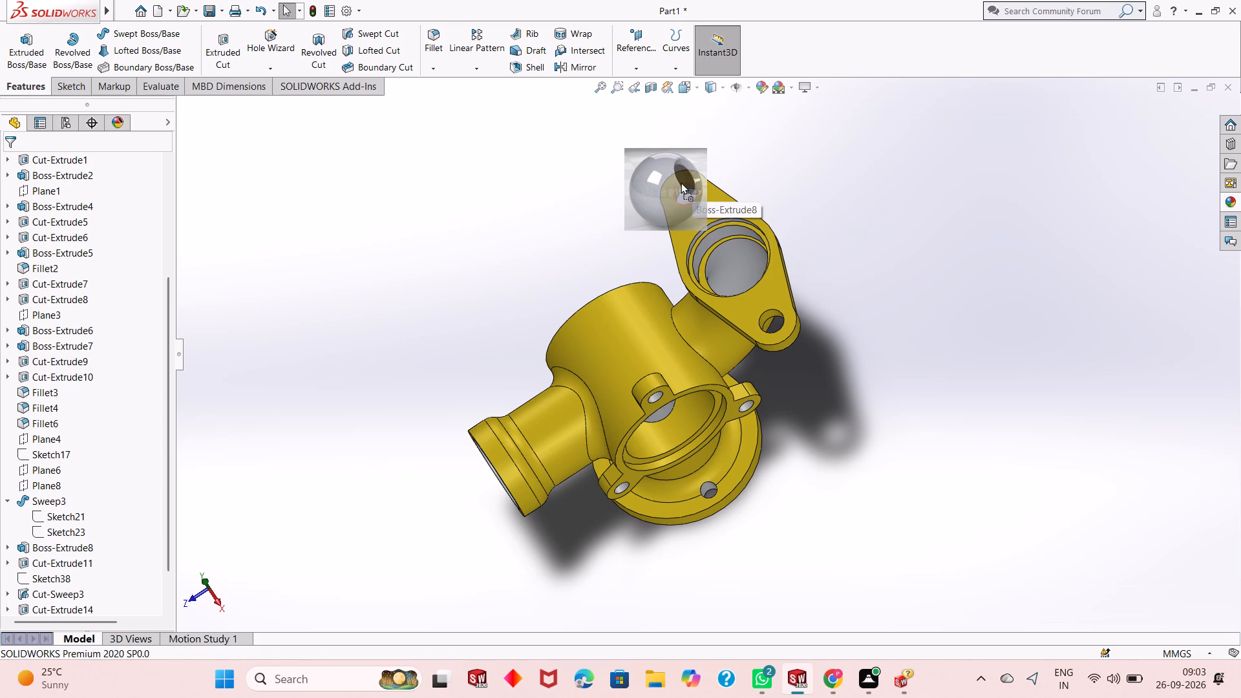
pyautogui.moveTo(681, 182); pyautogui.dragTo(687, 182)
pyautogui.click(687, 182)
pyautogui.click(1224, 206)
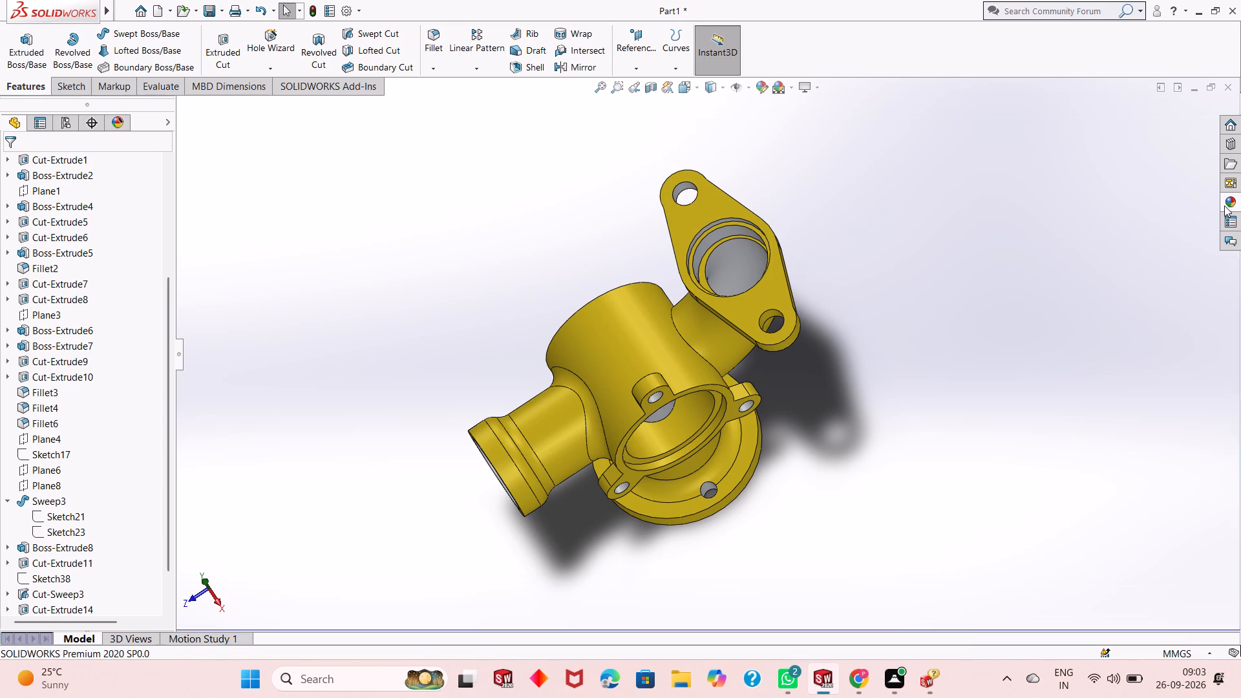
pyautogui.moveTo(1041, 454); pyautogui.dragTo(785, 328)
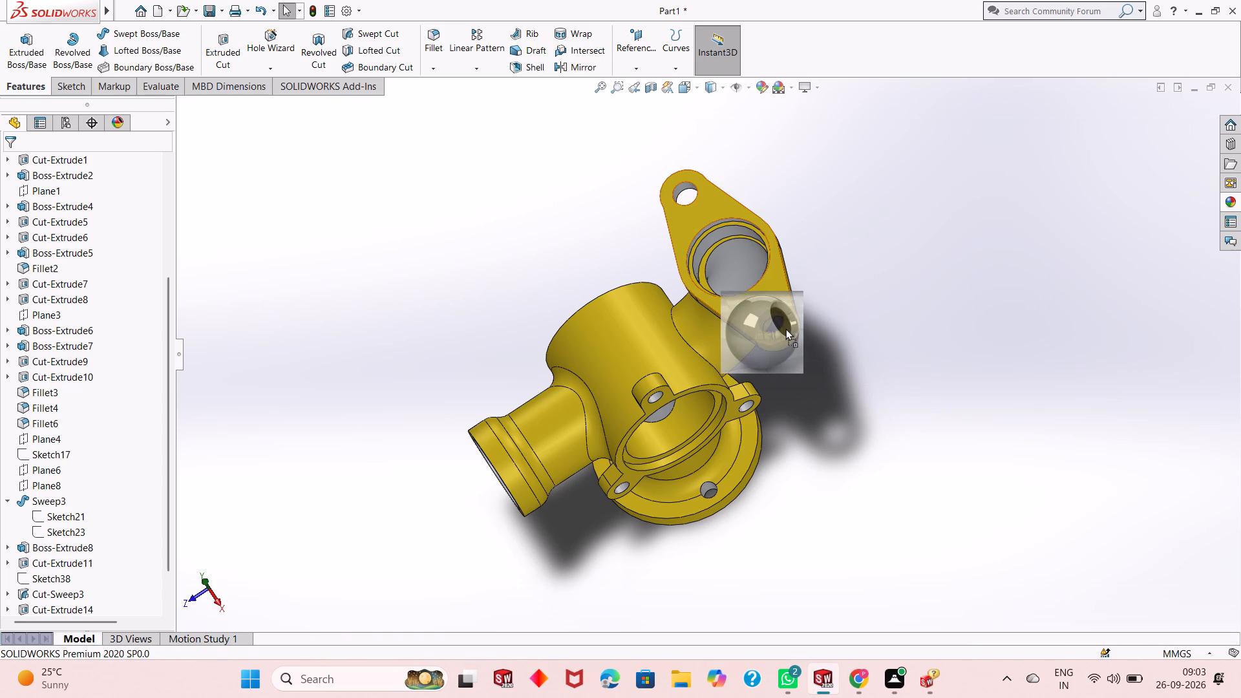
pyautogui.moveTo(785, 328); pyautogui.dragTo(772, 315)
pyautogui.click(772, 315)
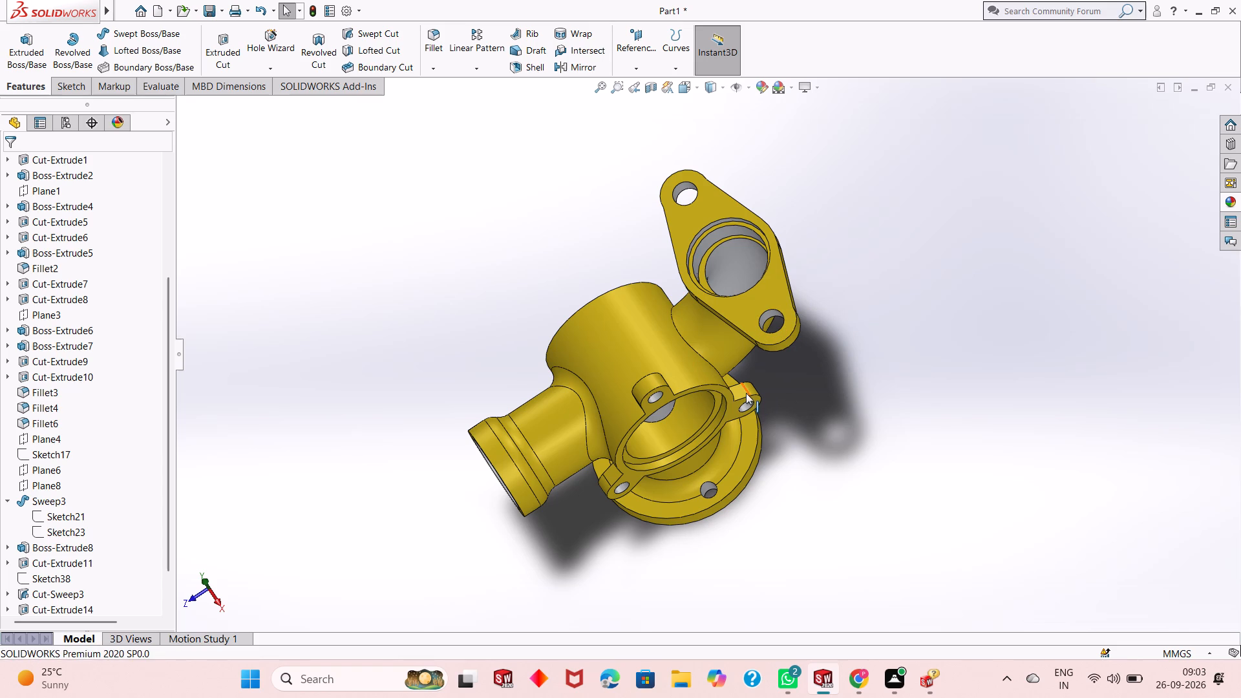
# Apply polished aluminum to the Cut-Extrude5 recess wall just inside the rim of the three-lug front opening.
pyautogui.moveTo(745, 393); pyautogui.dragTo(749, 260, button='middle')
pyautogui.moveTo(762, 427); pyautogui.dragTo(741, 339, button='middle')
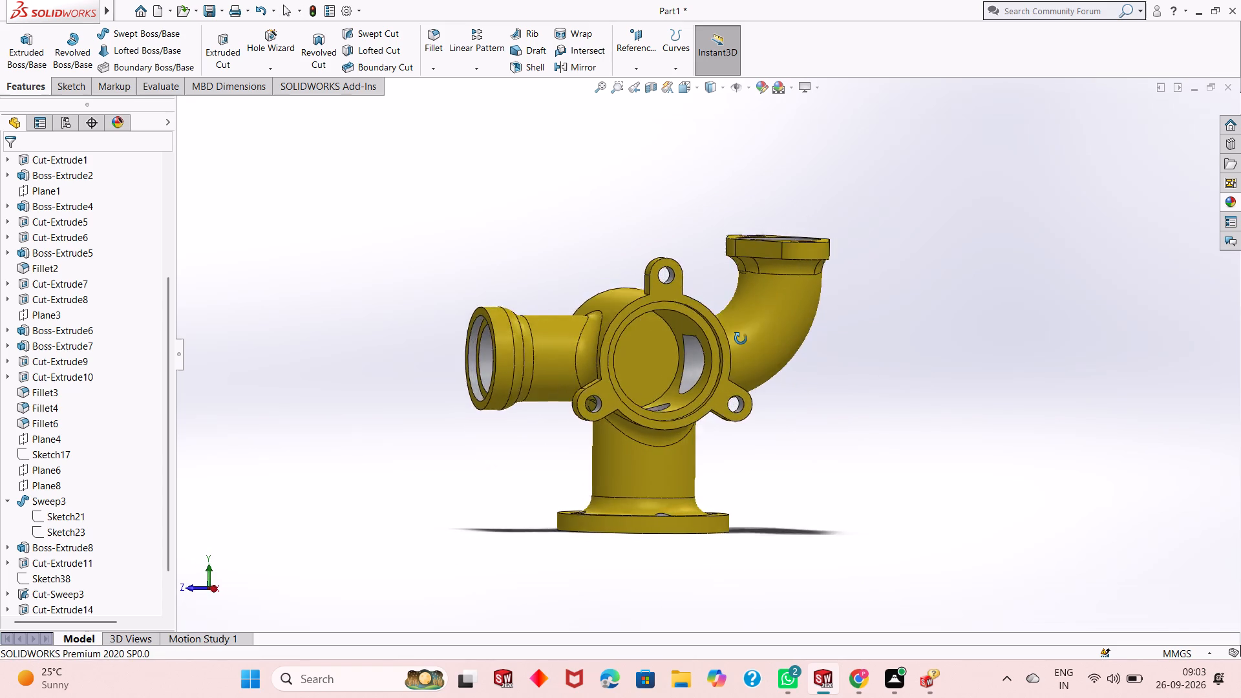
pyautogui.moveTo(741, 339); pyautogui.dragTo(701, 306, button='middle')
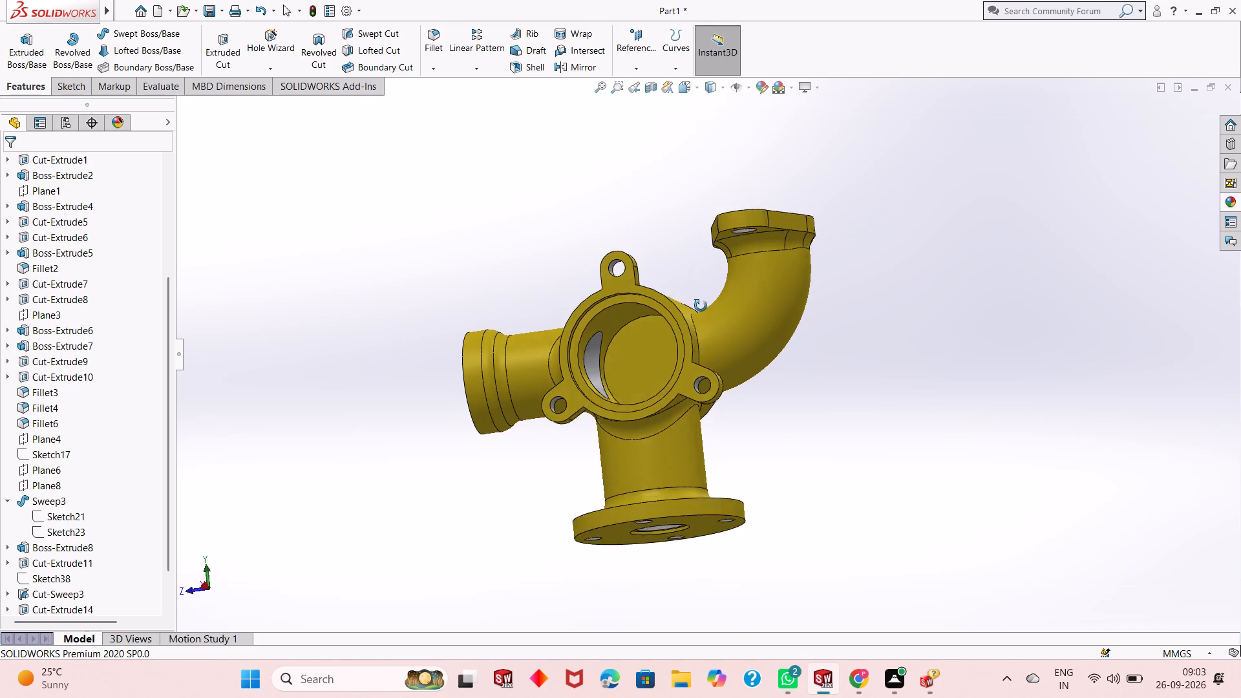
pyautogui.moveTo(701, 306); pyautogui.dragTo(763, 322, button='middle')
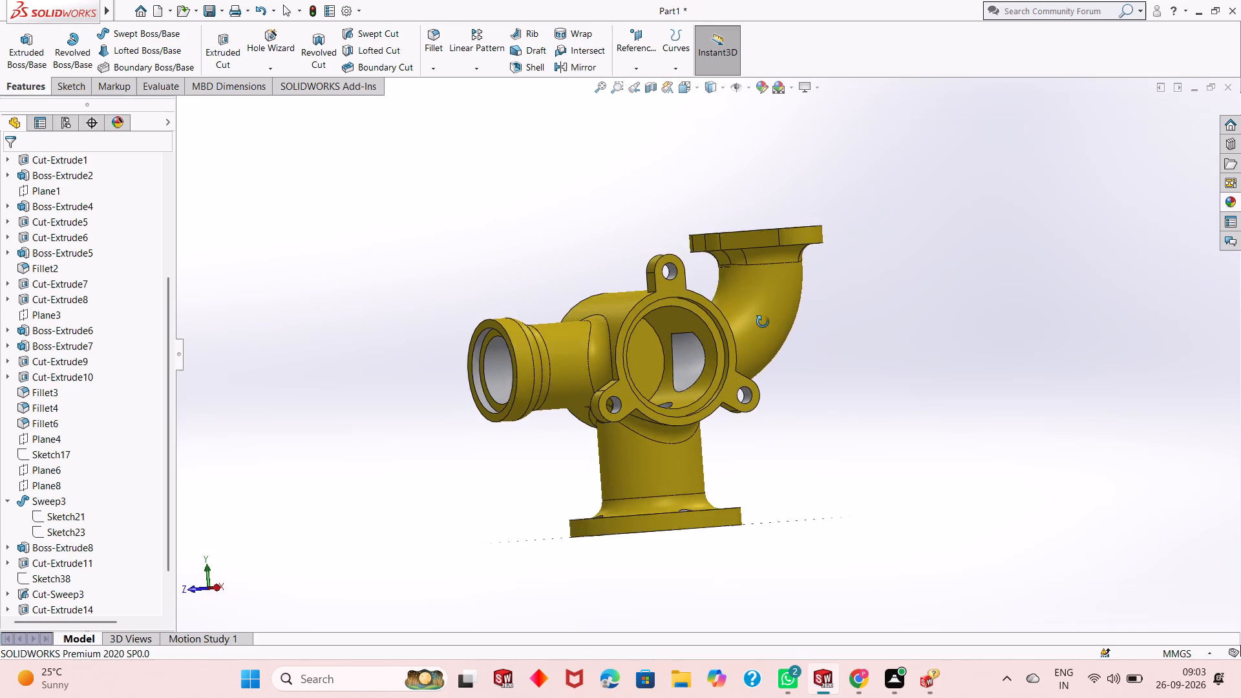
pyautogui.moveTo(763, 322); pyautogui.dragTo(783, 366, button='middle')
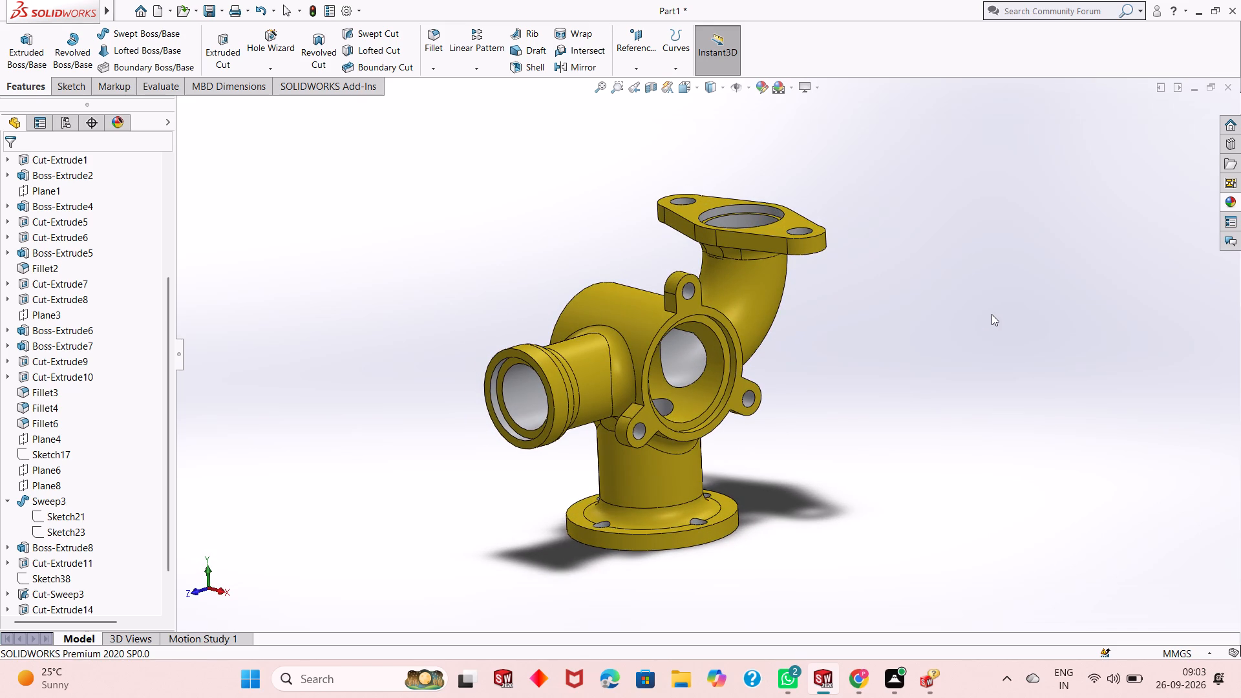
pyautogui.click(1231, 205)
pyautogui.moveTo(1013, 459); pyautogui.dragTo(719, 351)
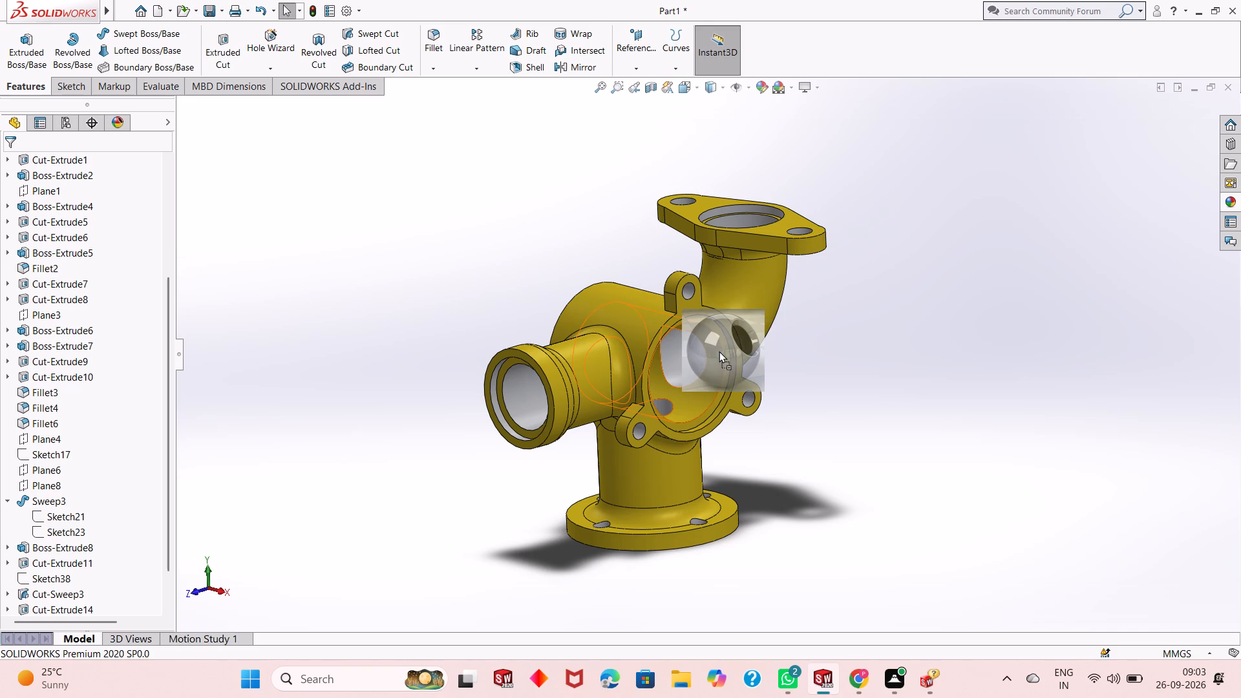
pyautogui.moveTo(719, 351); pyautogui.dragTo(731, 353)
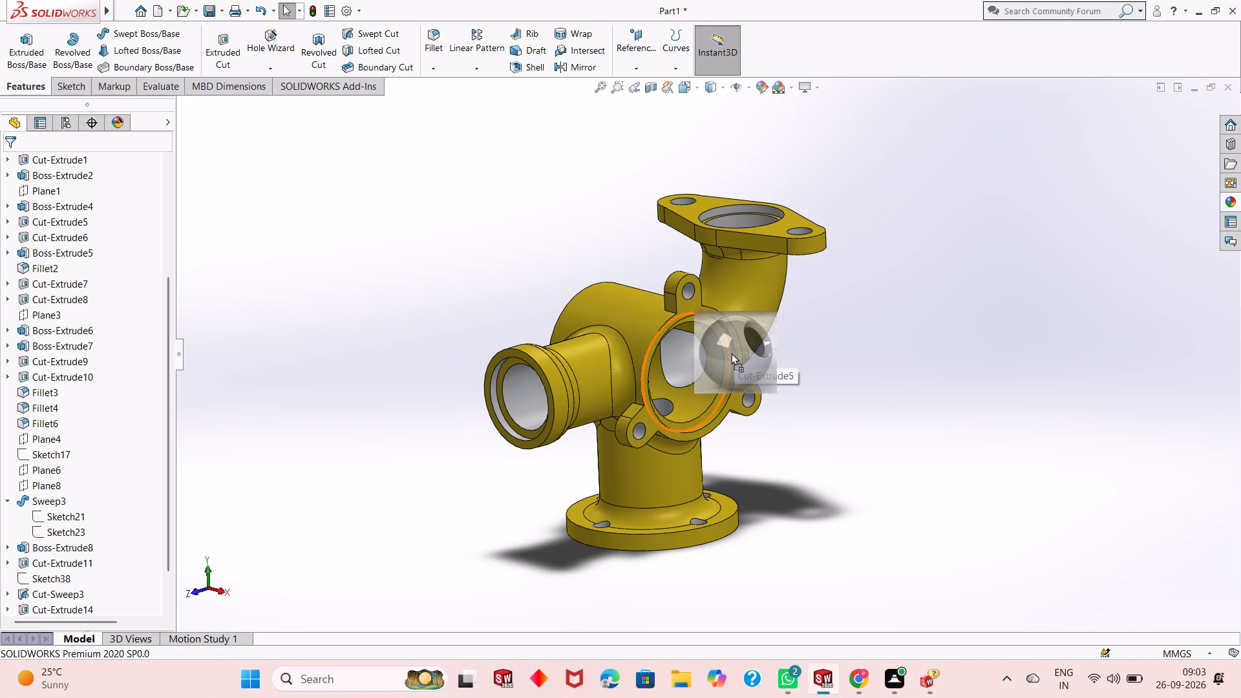
pyautogui.moveTo(731, 353); pyautogui.dragTo(733, 355)
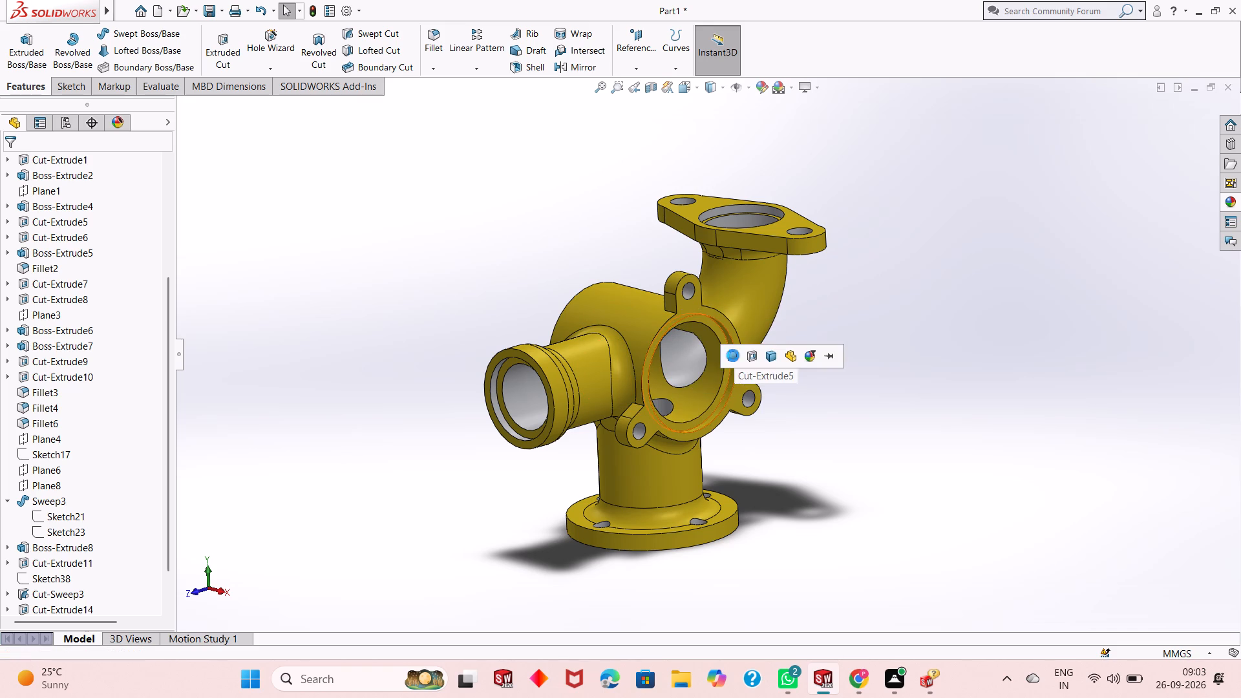
pyautogui.click(733, 355)
# Apply polished aluminum to the Cut-Extrude6 face forming the main body's inner bore behind the front opening.
pyautogui.scroll(-2, 715, 358)
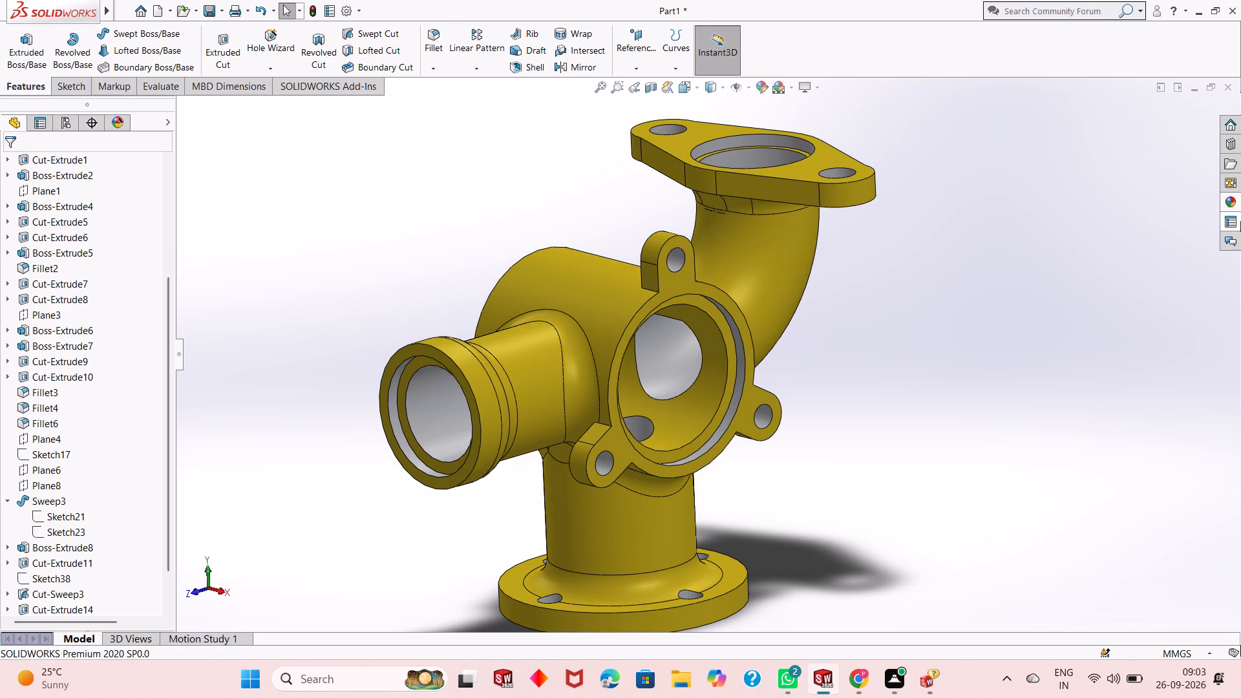
pyautogui.click(1229, 198)
pyautogui.moveTo(1033, 446); pyautogui.dragTo(741, 414)
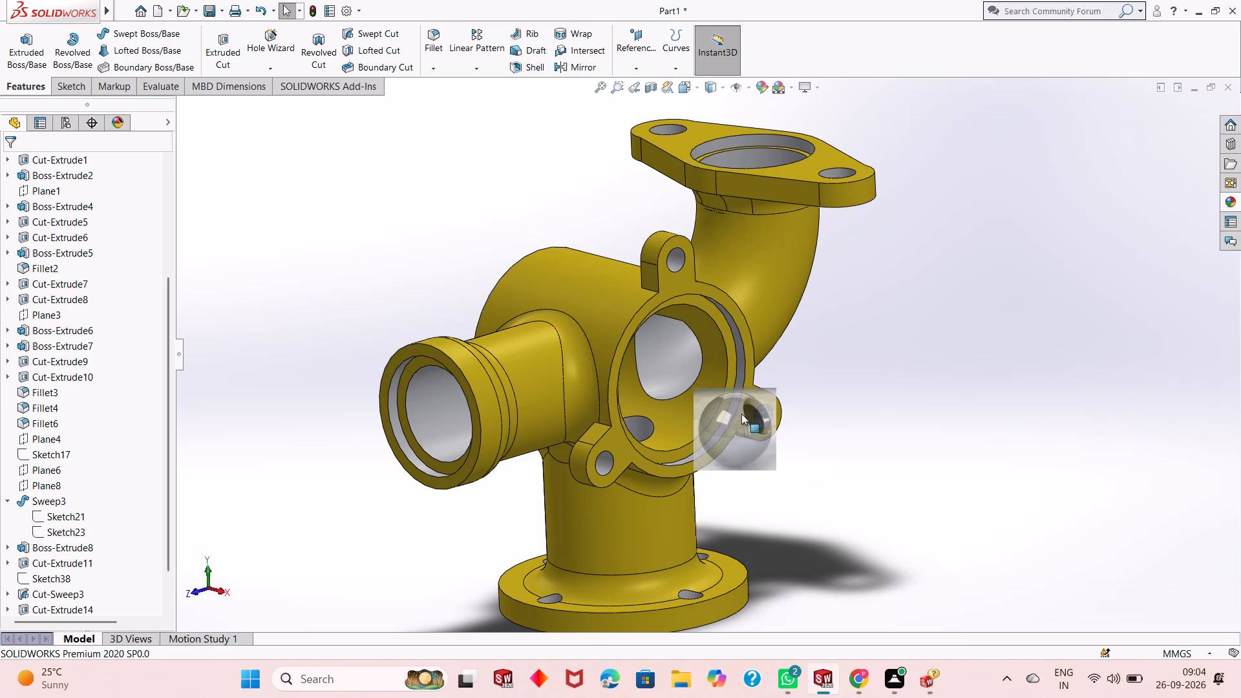
pyautogui.moveTo(741, 414); pyautogui.dragTo(689, 396)
pyautogui.click(689, 396)
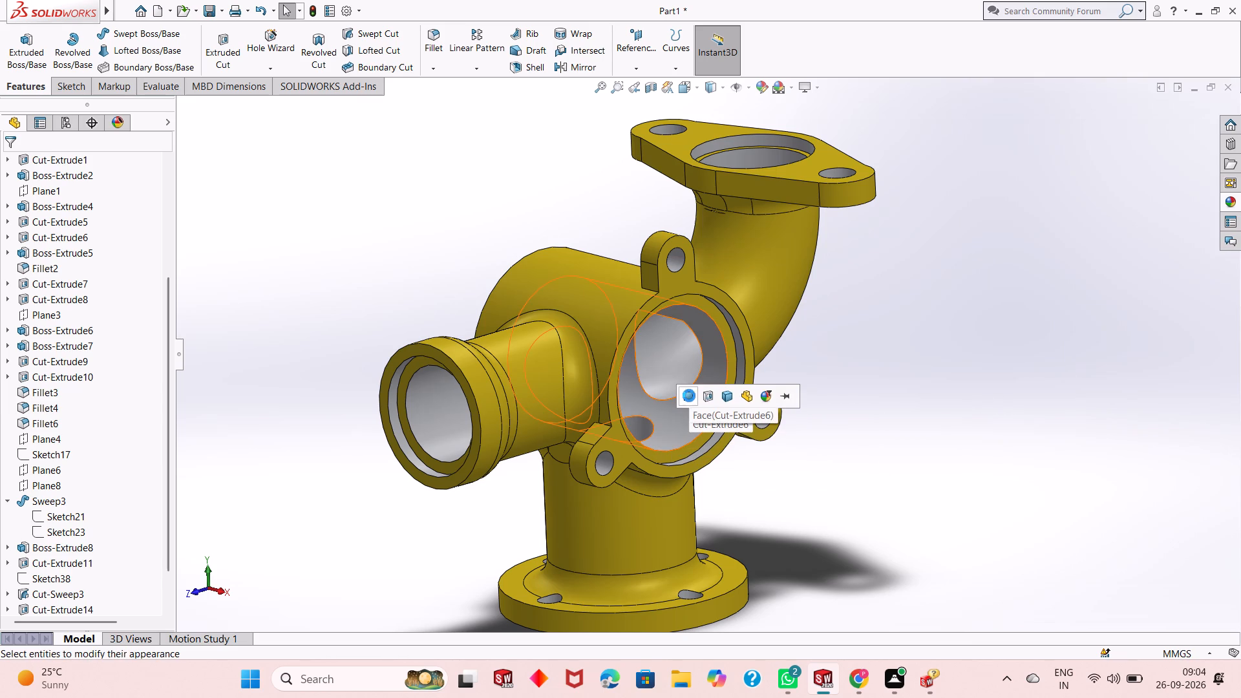
# Examine the finished appearances in the housing's front opening, side pipe, flanges and bolt holes.
pyautogui.scroll(2, 830, 475)
pyautogui.moveTo(809, 452); pyautogui.dragTo(786, 461, button='middle')
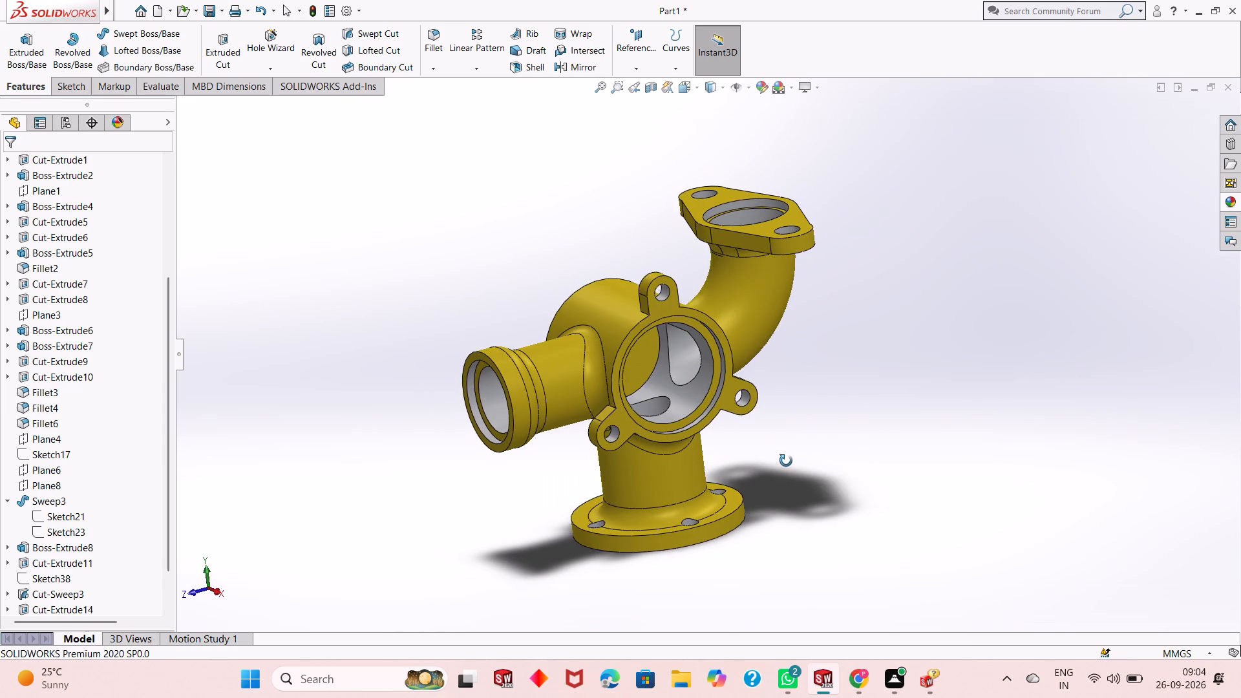
pyautogui.moveTo(786, 461); pyautogui.dragTo(785, 460, button='middle')
pyautogui.moveTo(794, 442); pyautogui.dragTo(817, 419, button='middle')
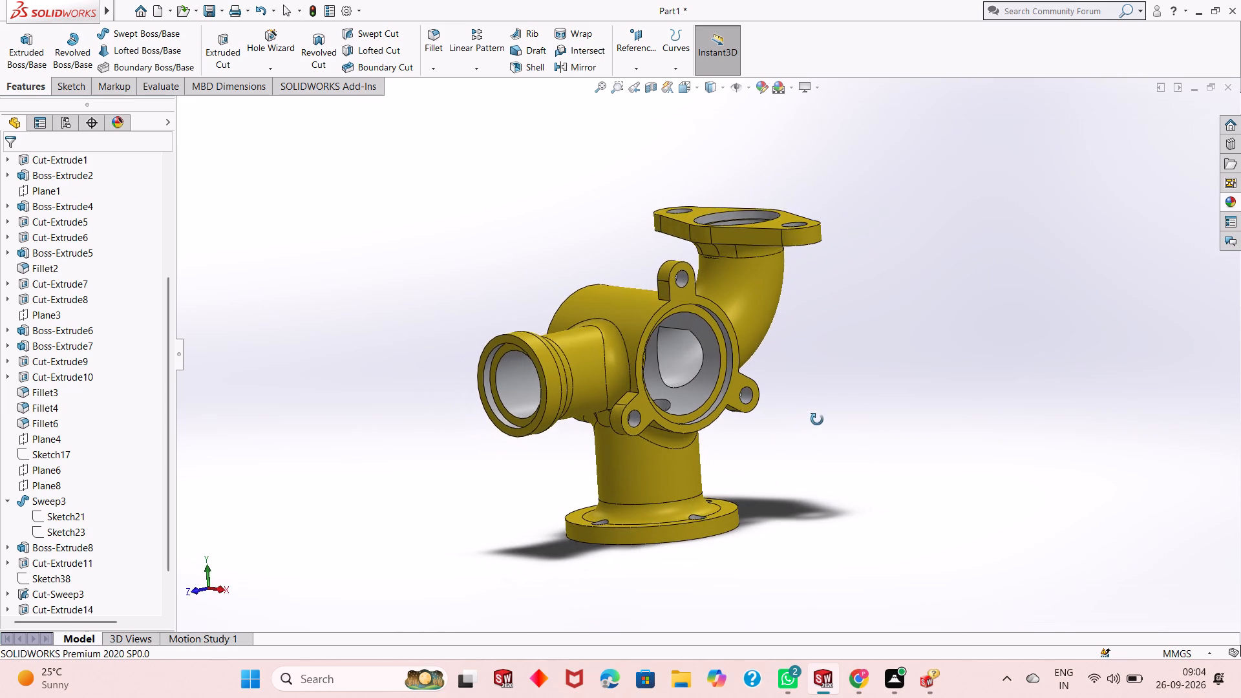
pyautogui.moveTo(817, 419); pyautogui.dragTo(817, 485, button='middle')
pyautogui.scroll(-2, 684, 358)
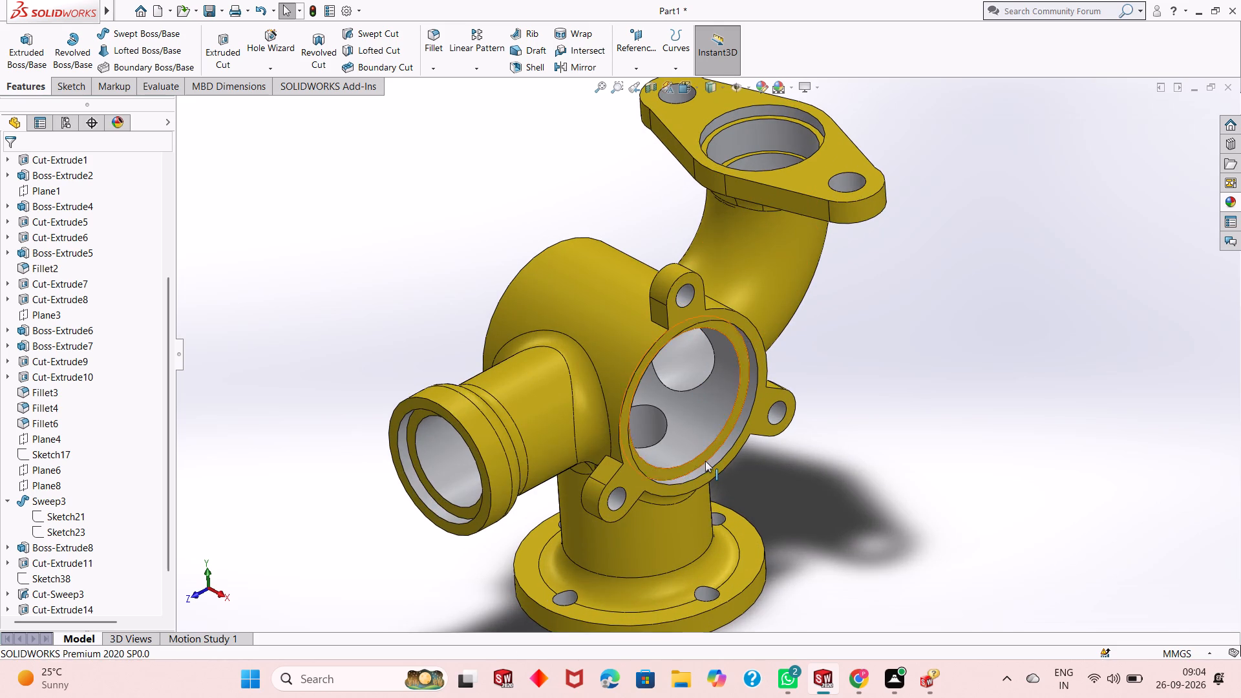
pyautogui.scroll(1, 705, 461)
pyautogui.moveTo(818, 465); pyautogui.dragTo(833, 456, button='middle')
pyautogui.scroll(2, 560, 319)
pyautogui.scroll(-1, 701, 345)
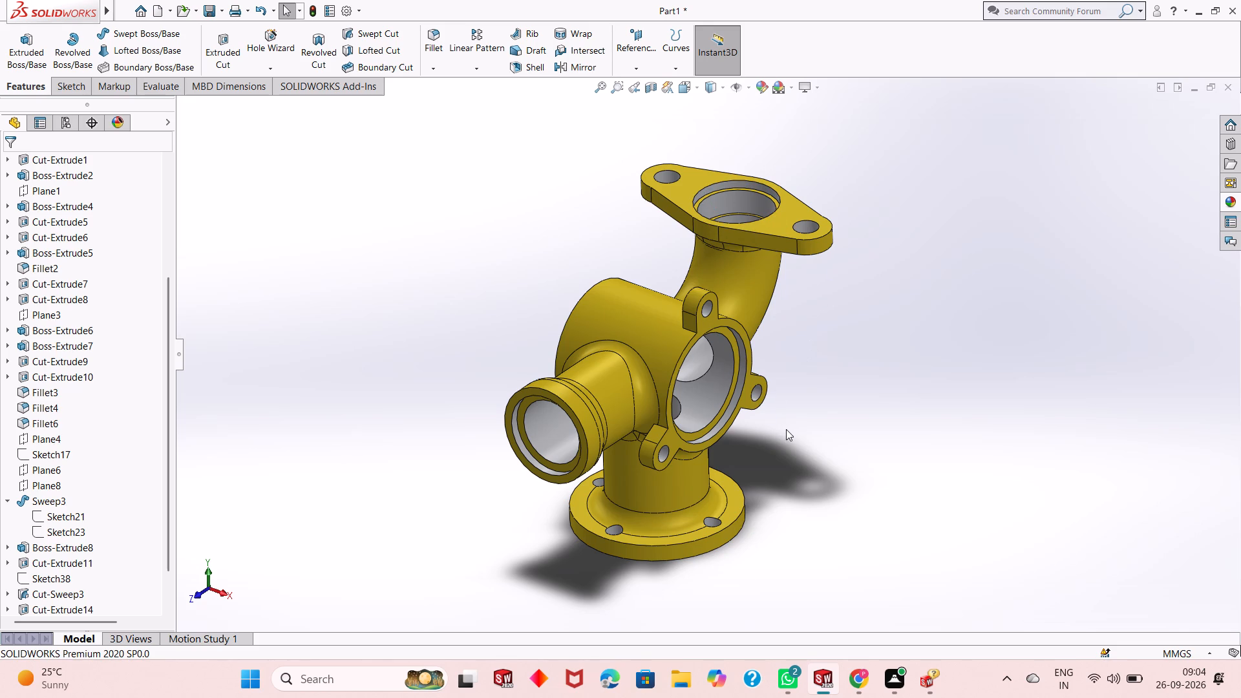
# Save the part in the Downloads folder as "Three-way valve body" in SOLIDWORKS Part format.
pyautogui.hotkey('ctrl', 's')
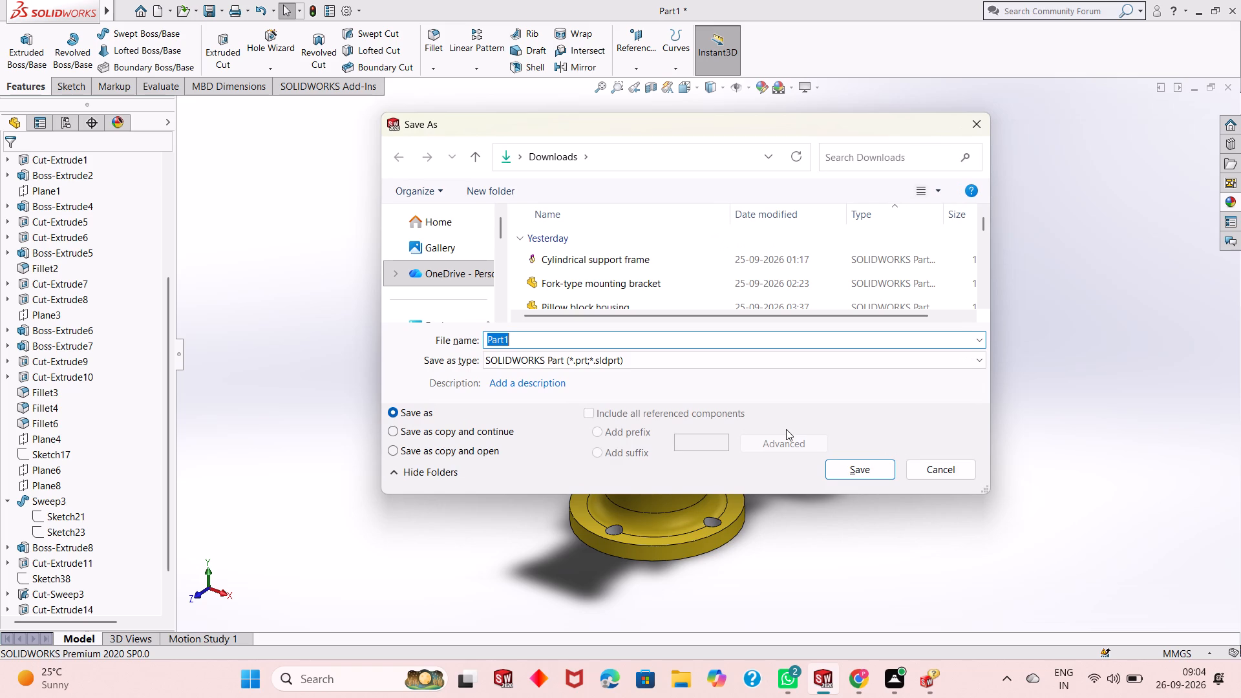
pyautogui.write('Three-')
pyautogui.write('wa')
pyautogui.press('y')
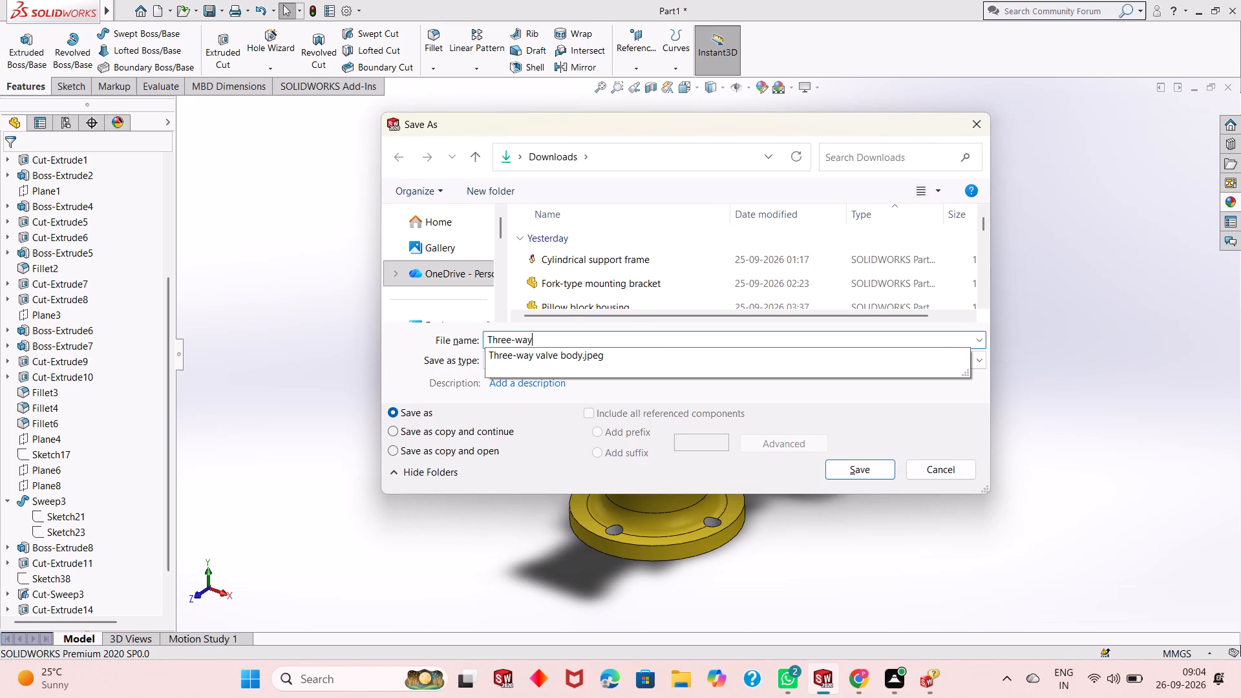
pyautogui.press('space')
pyautogui.write('valve body')
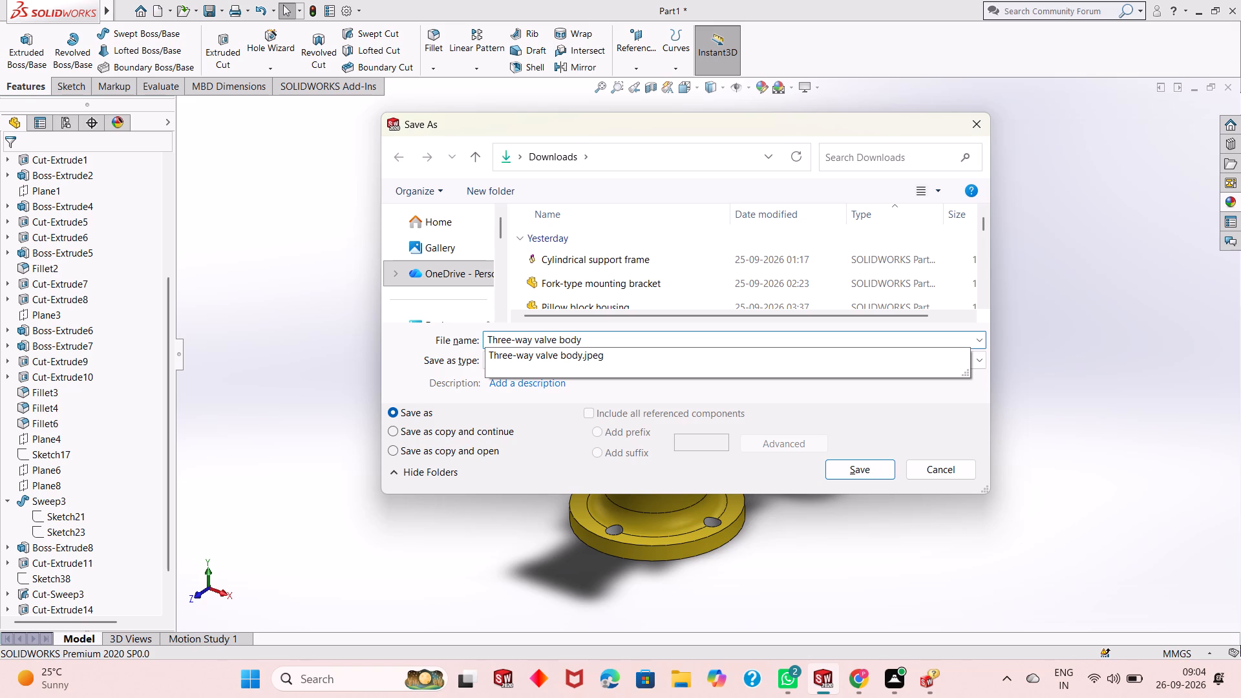
pyautogui.press('Return')
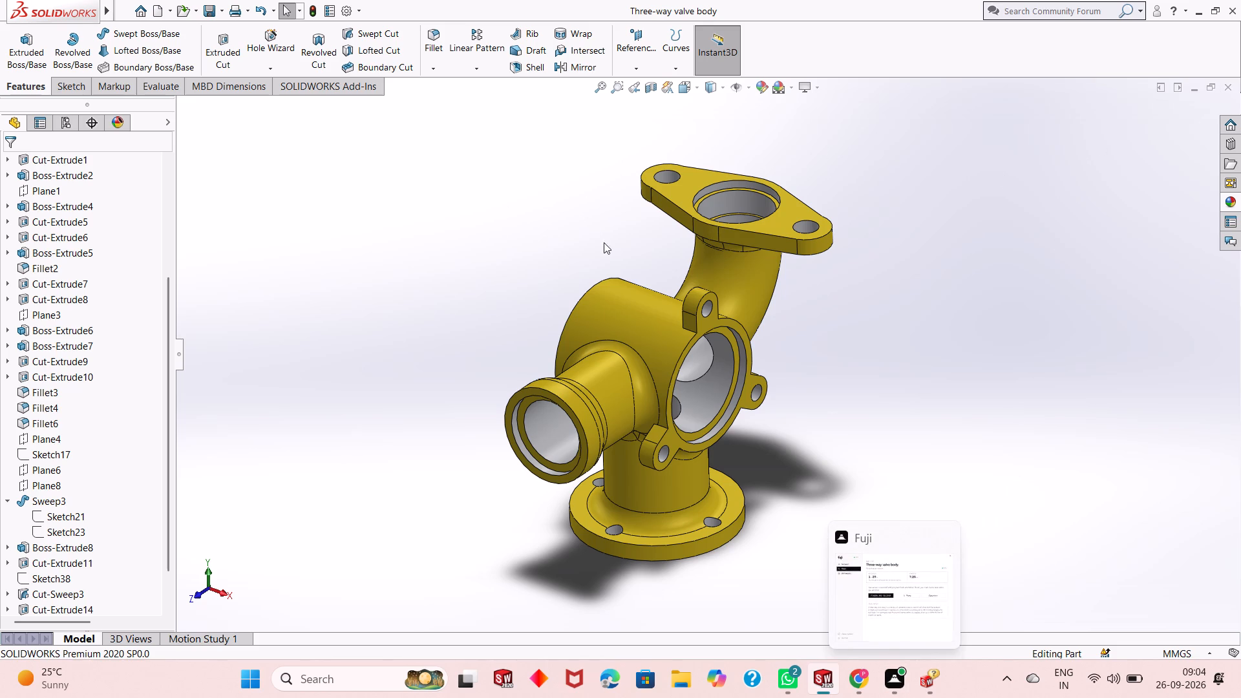
# Save a PDF version of the model as "Three-way valve body" in the Downloads folder.
pyautogui.click(222, 7)
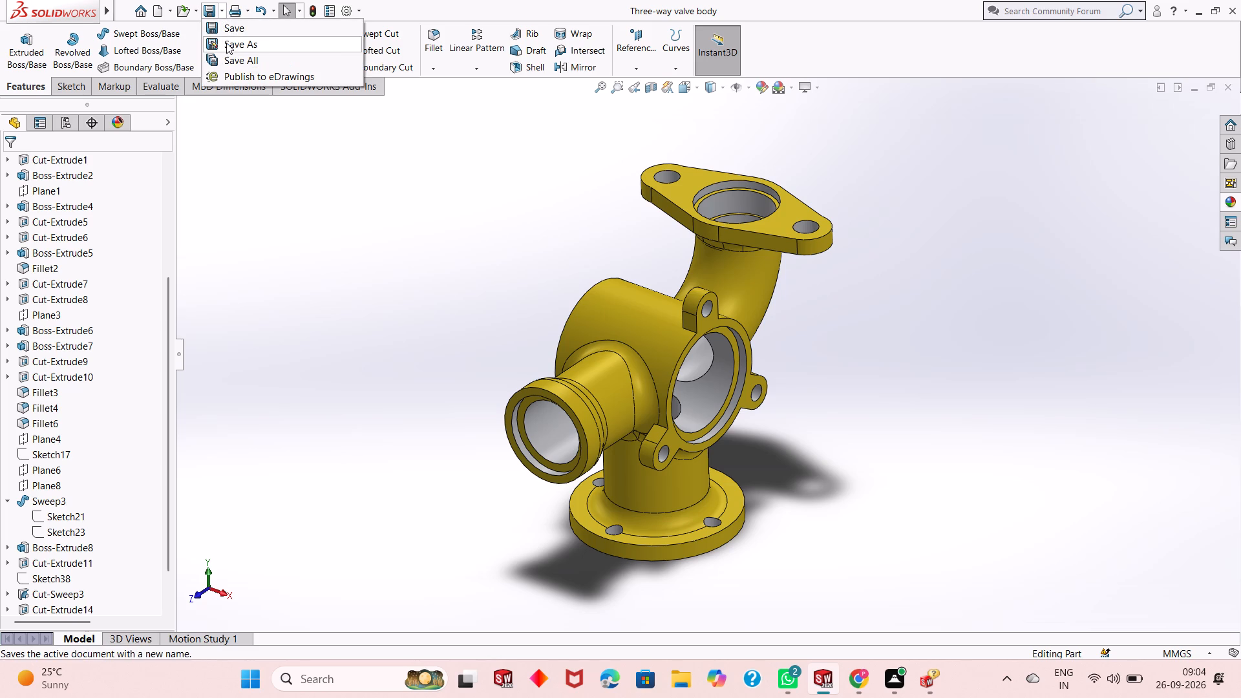
pyautogui.click(226, 43)
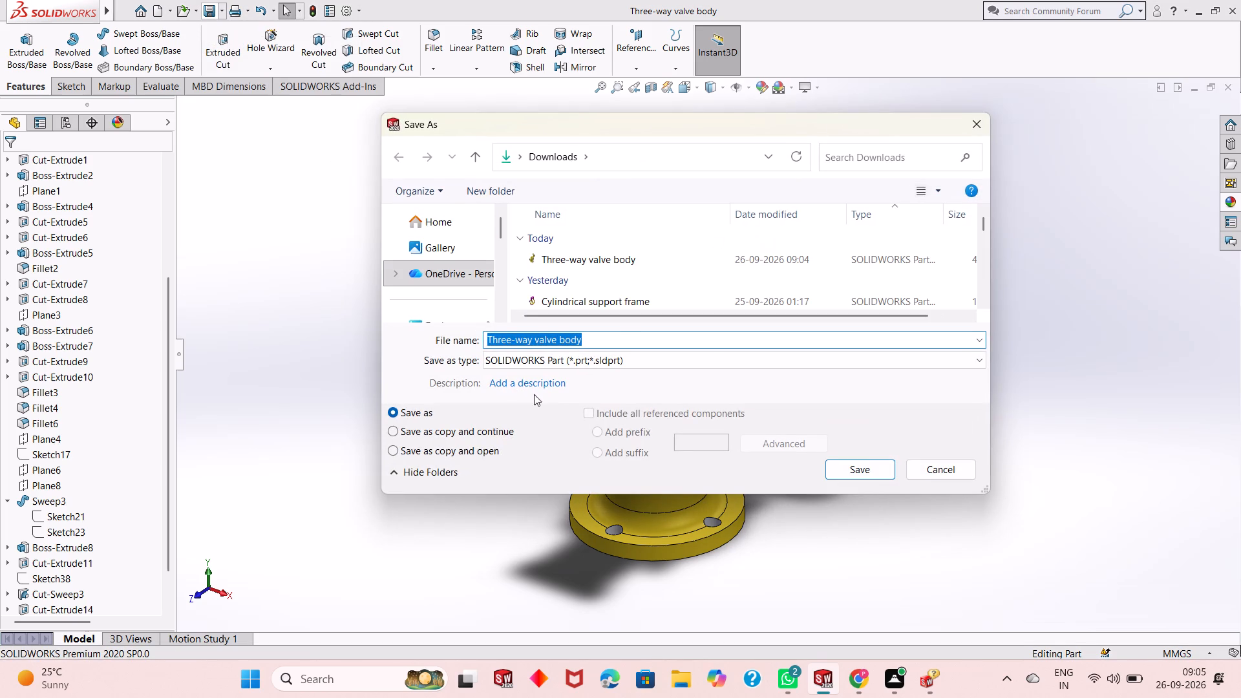
pyautogui.click(622, 365)
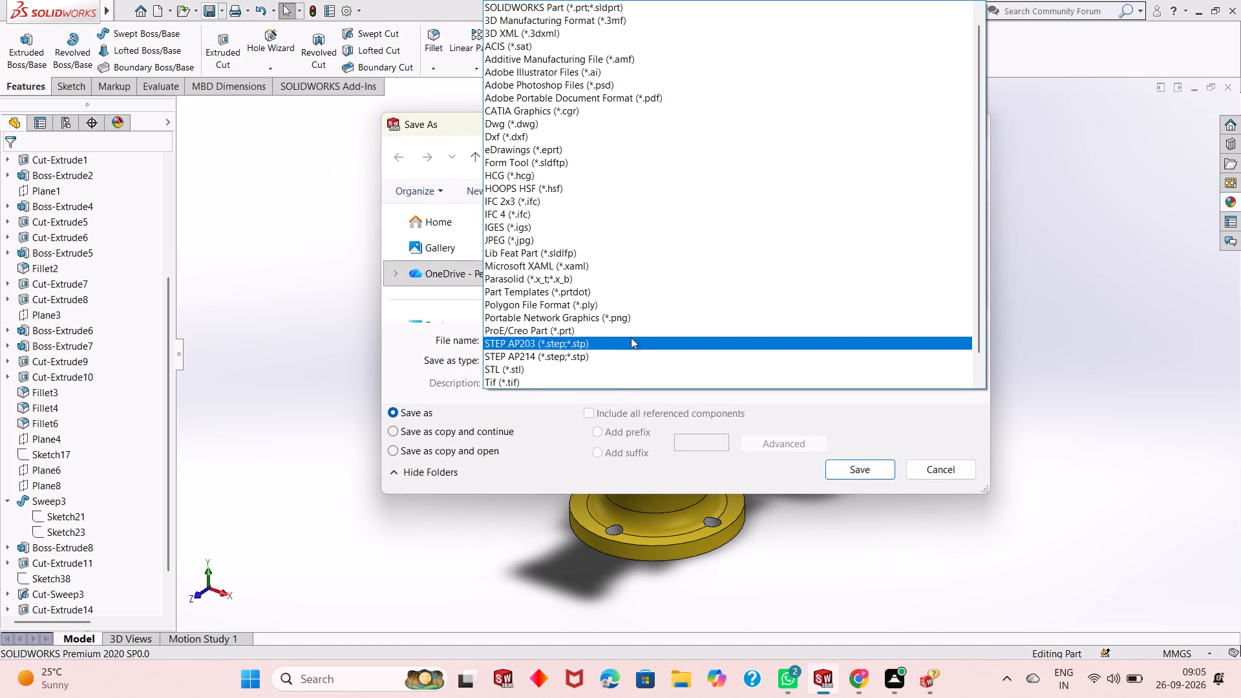
pyautogui.click(667, 103)
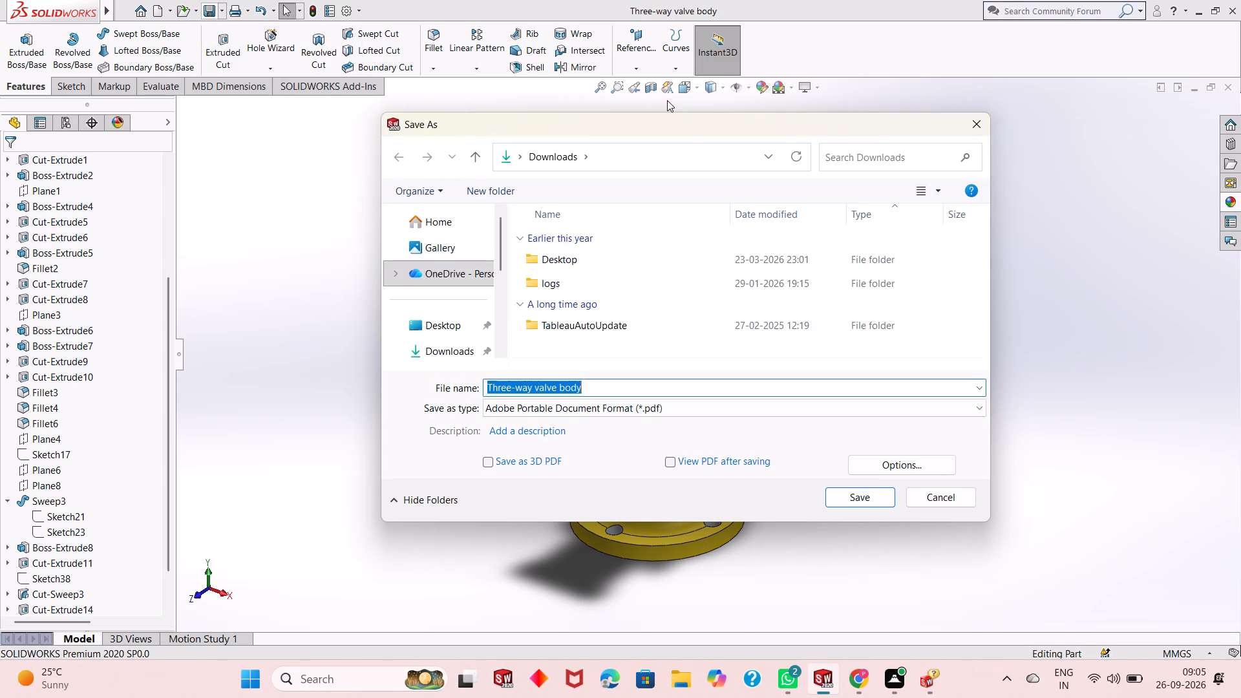
pyautogui.click(862, 500)
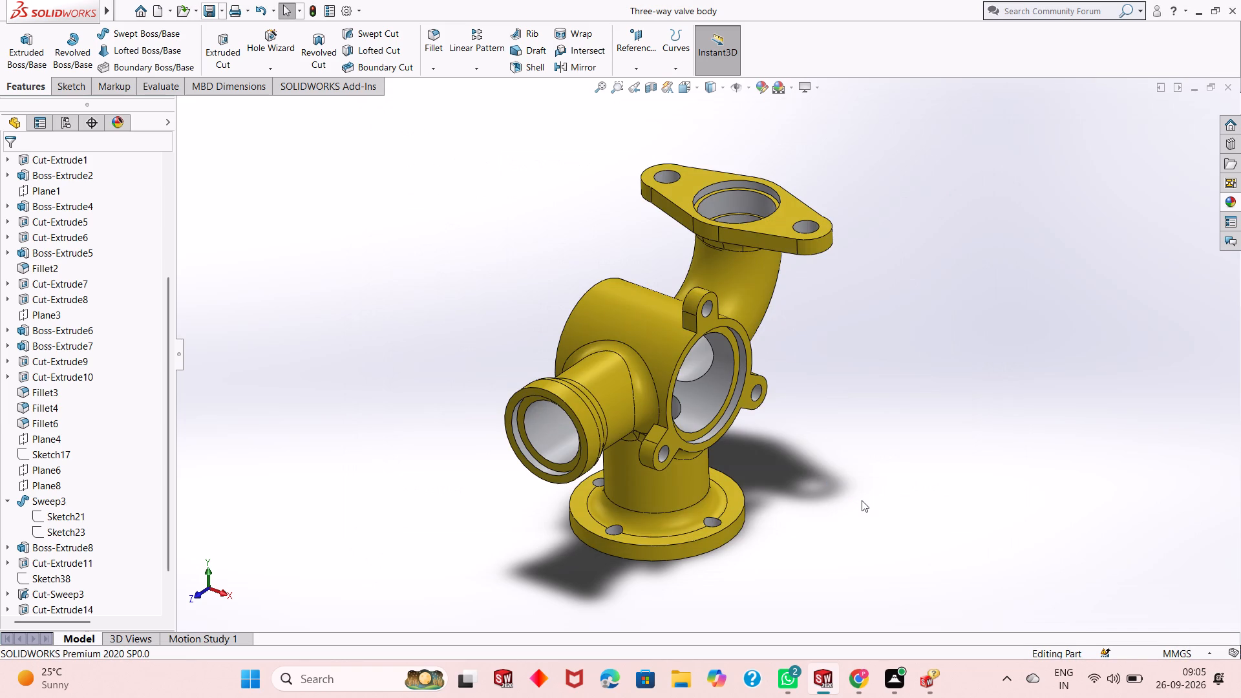